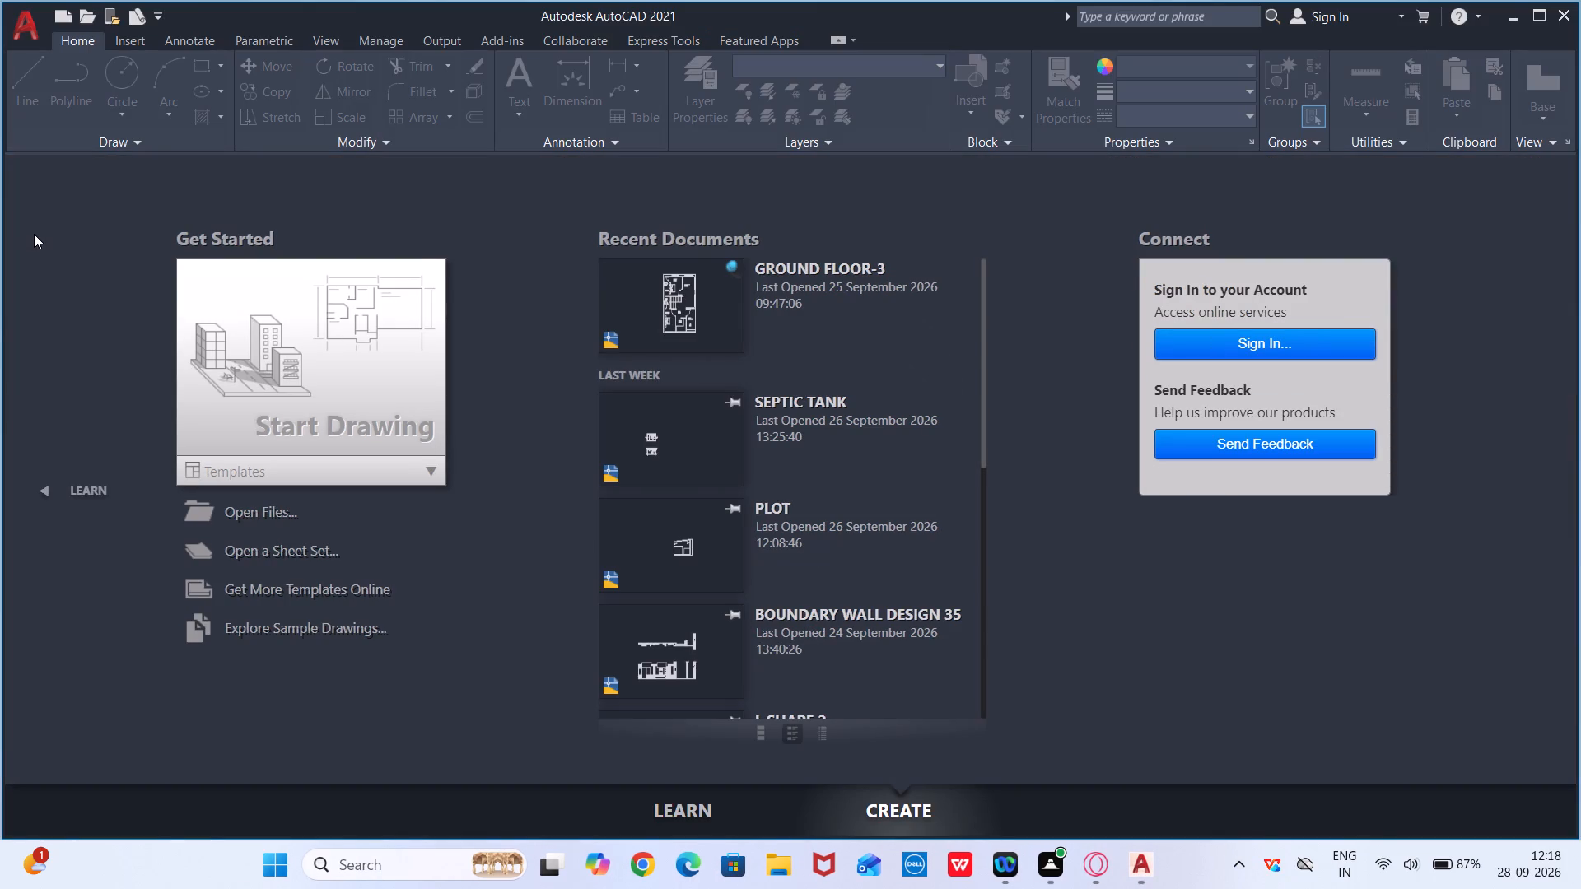
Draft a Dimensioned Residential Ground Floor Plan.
Start a new blank drawing from the start page.
click(406, 417)
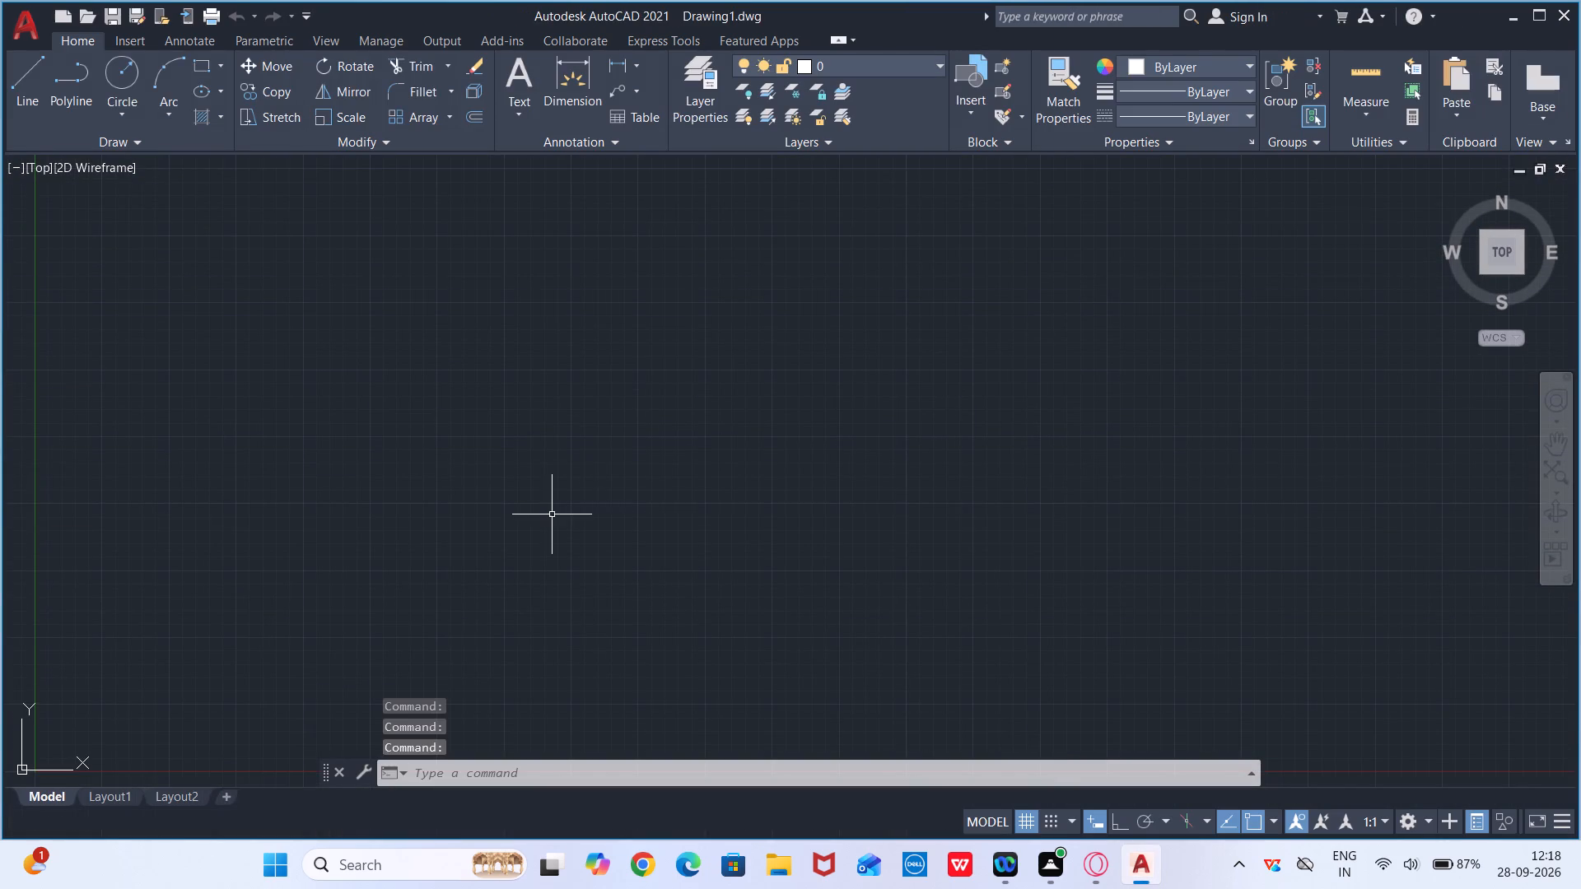
scroll(552, 514, down, 1)
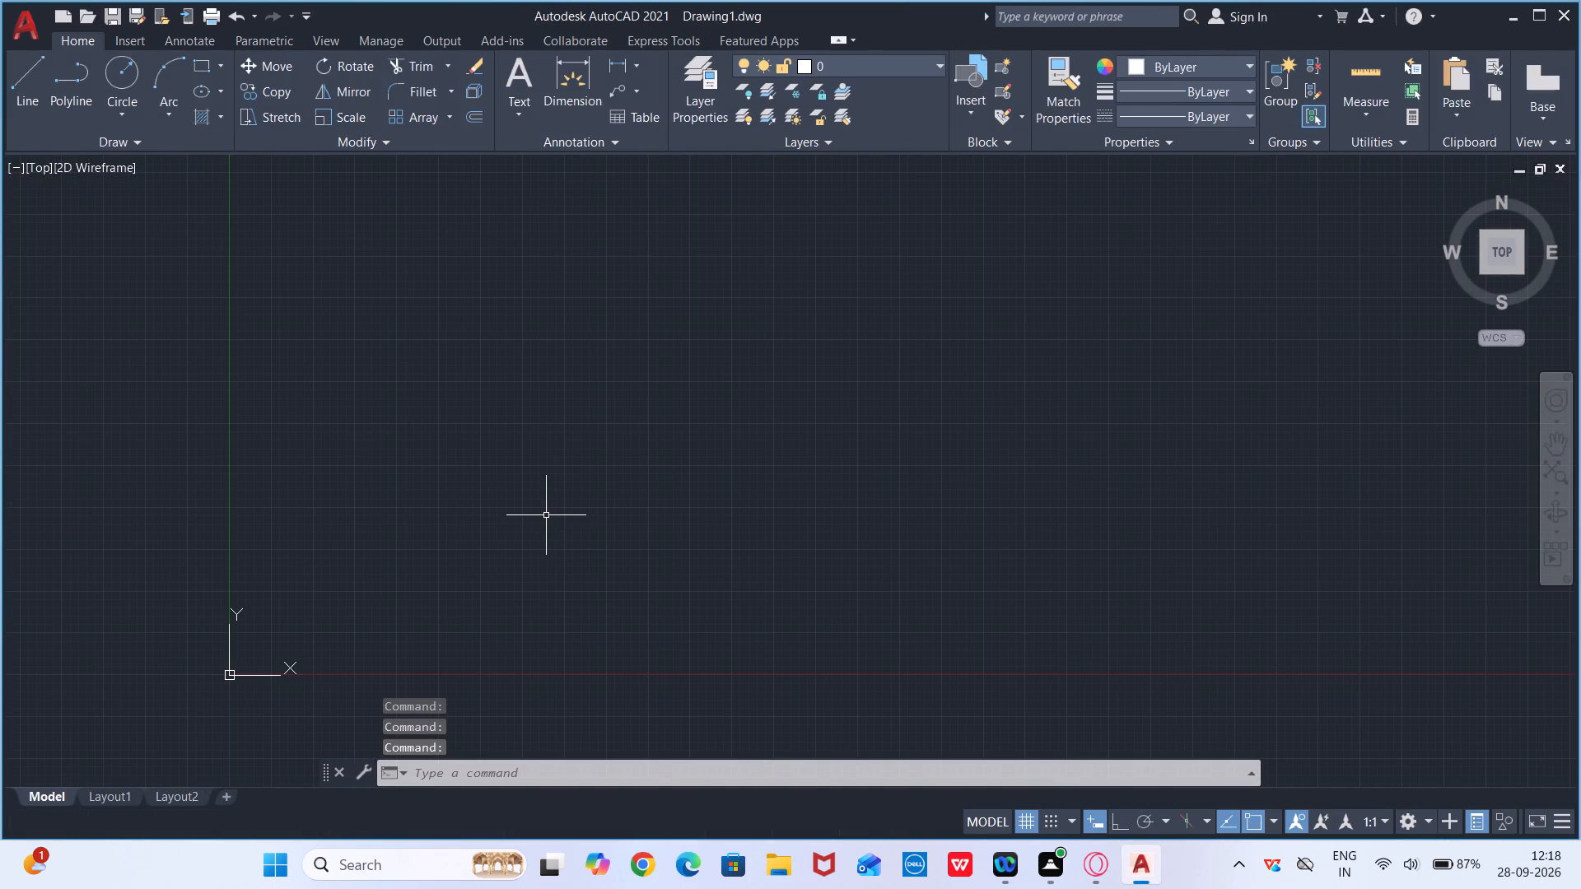
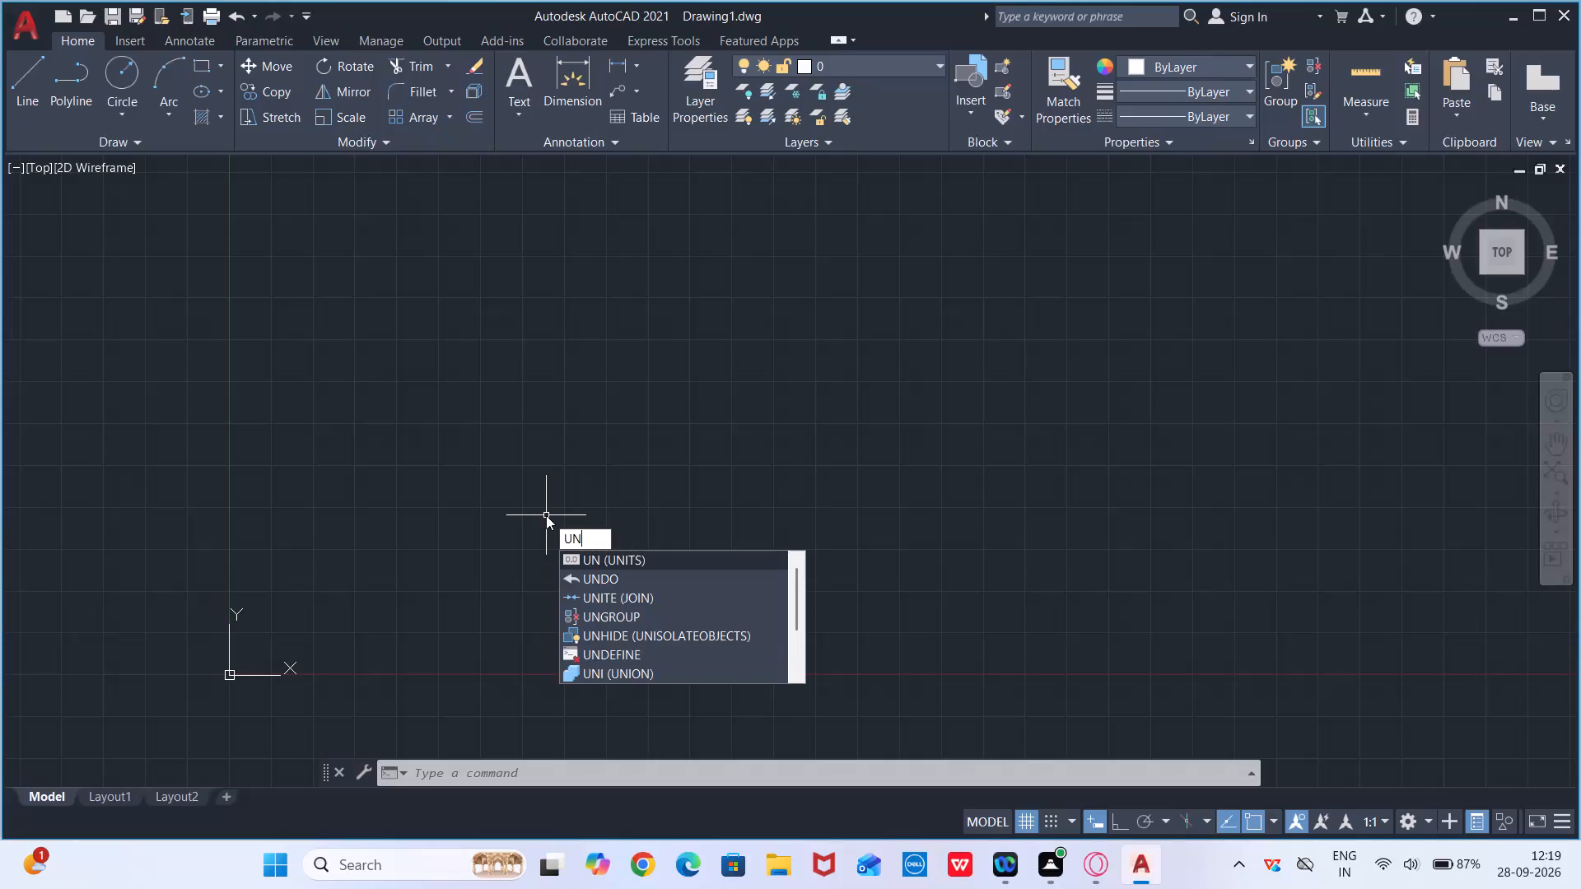
Set the drawing units to Engineering length with a precision of 0'-0.0".
key(Return)
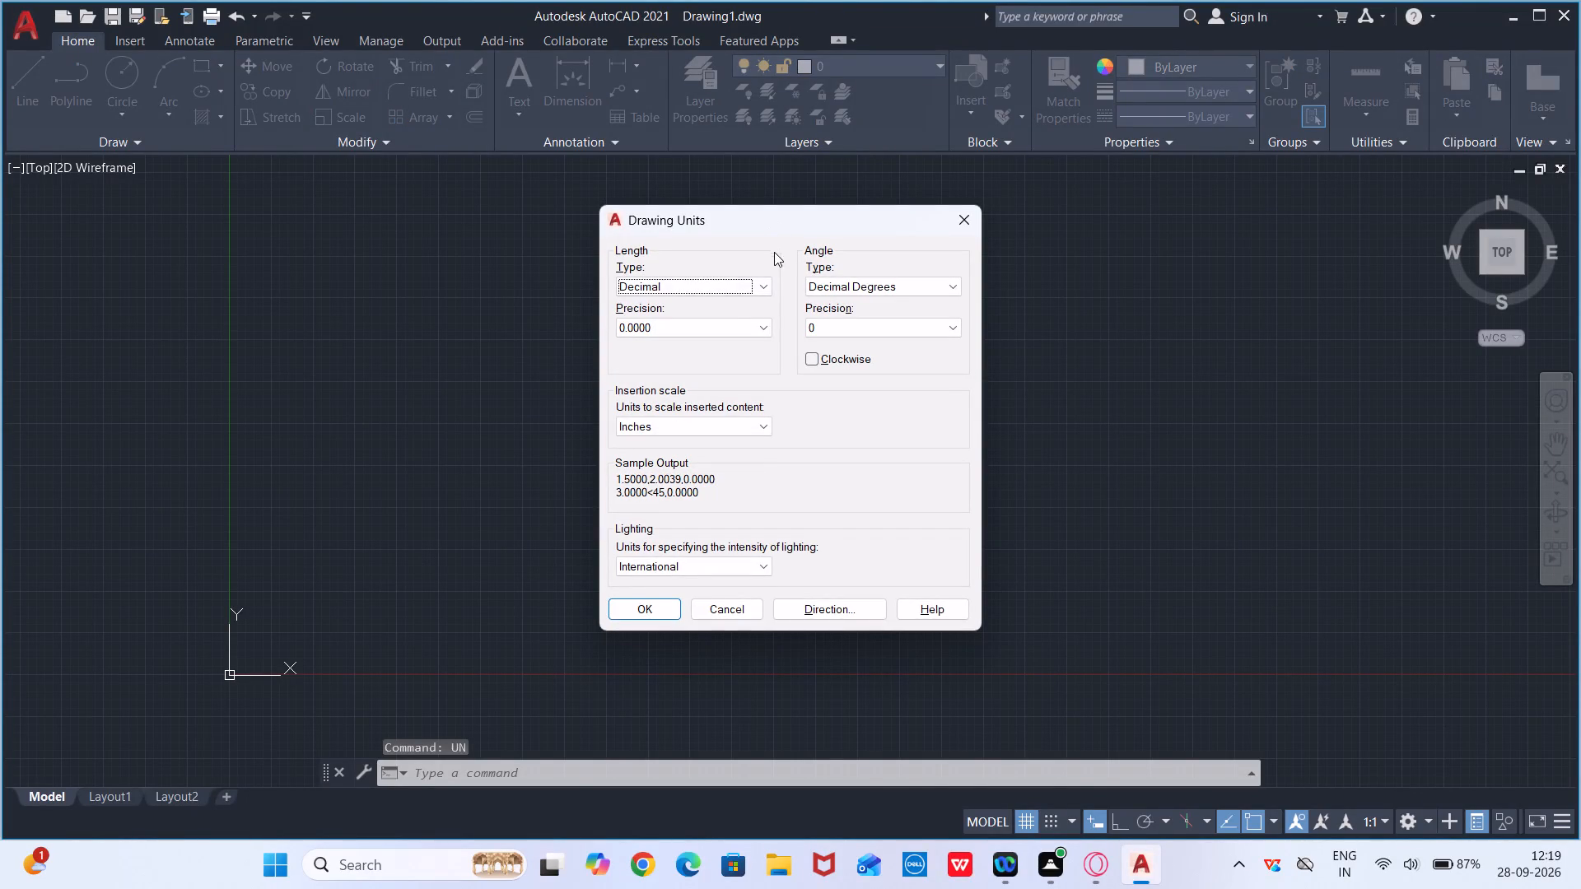
click(763, 279)
click(690, 331)
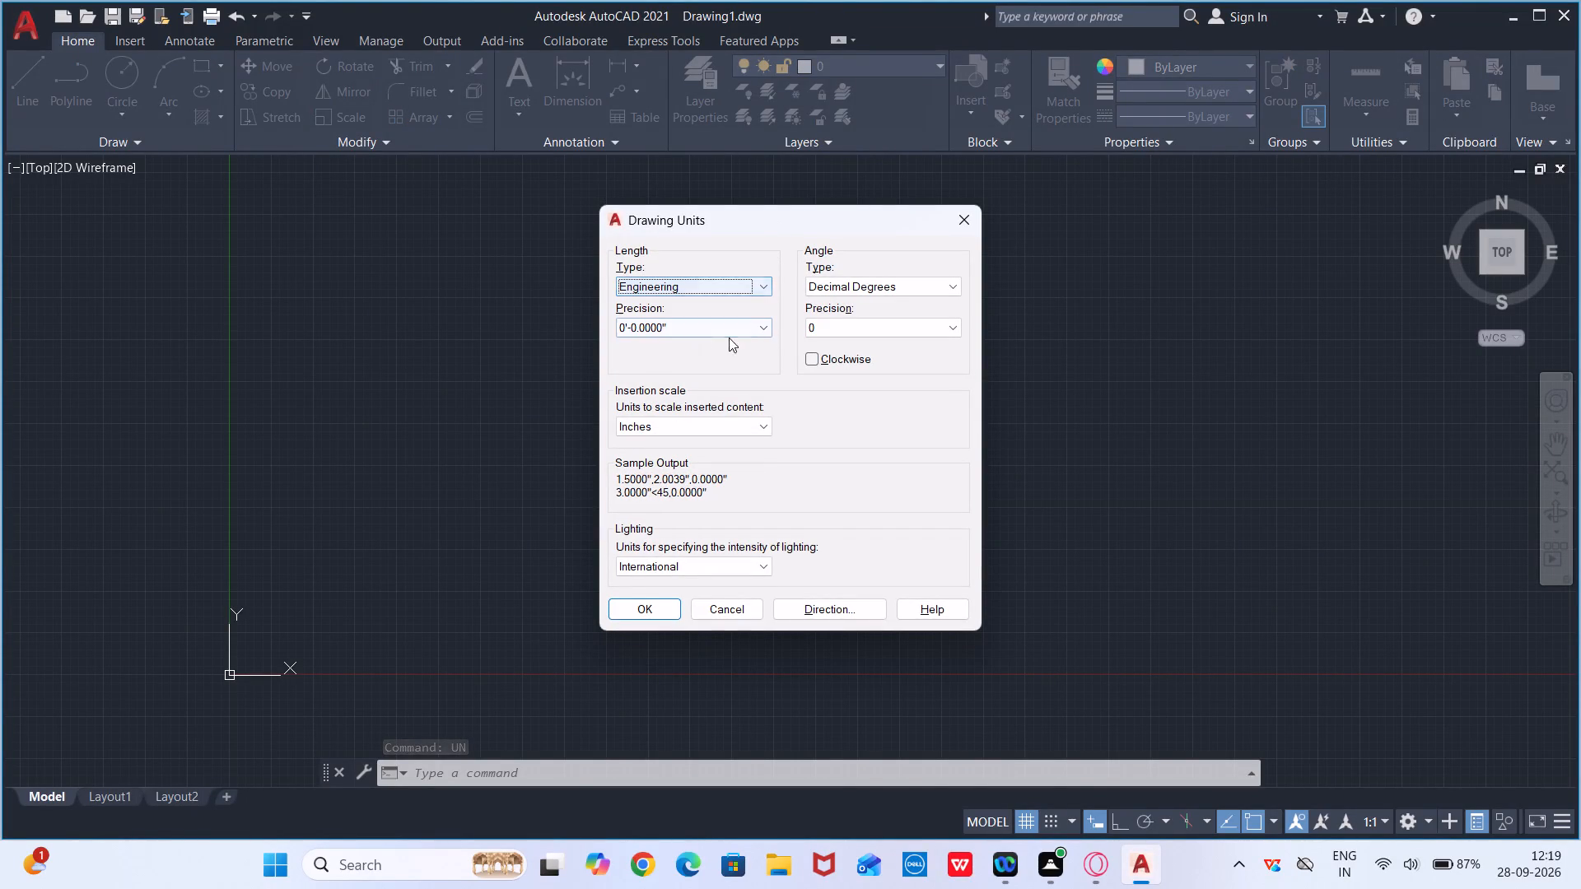
click(767, 329)
click(679, 355)
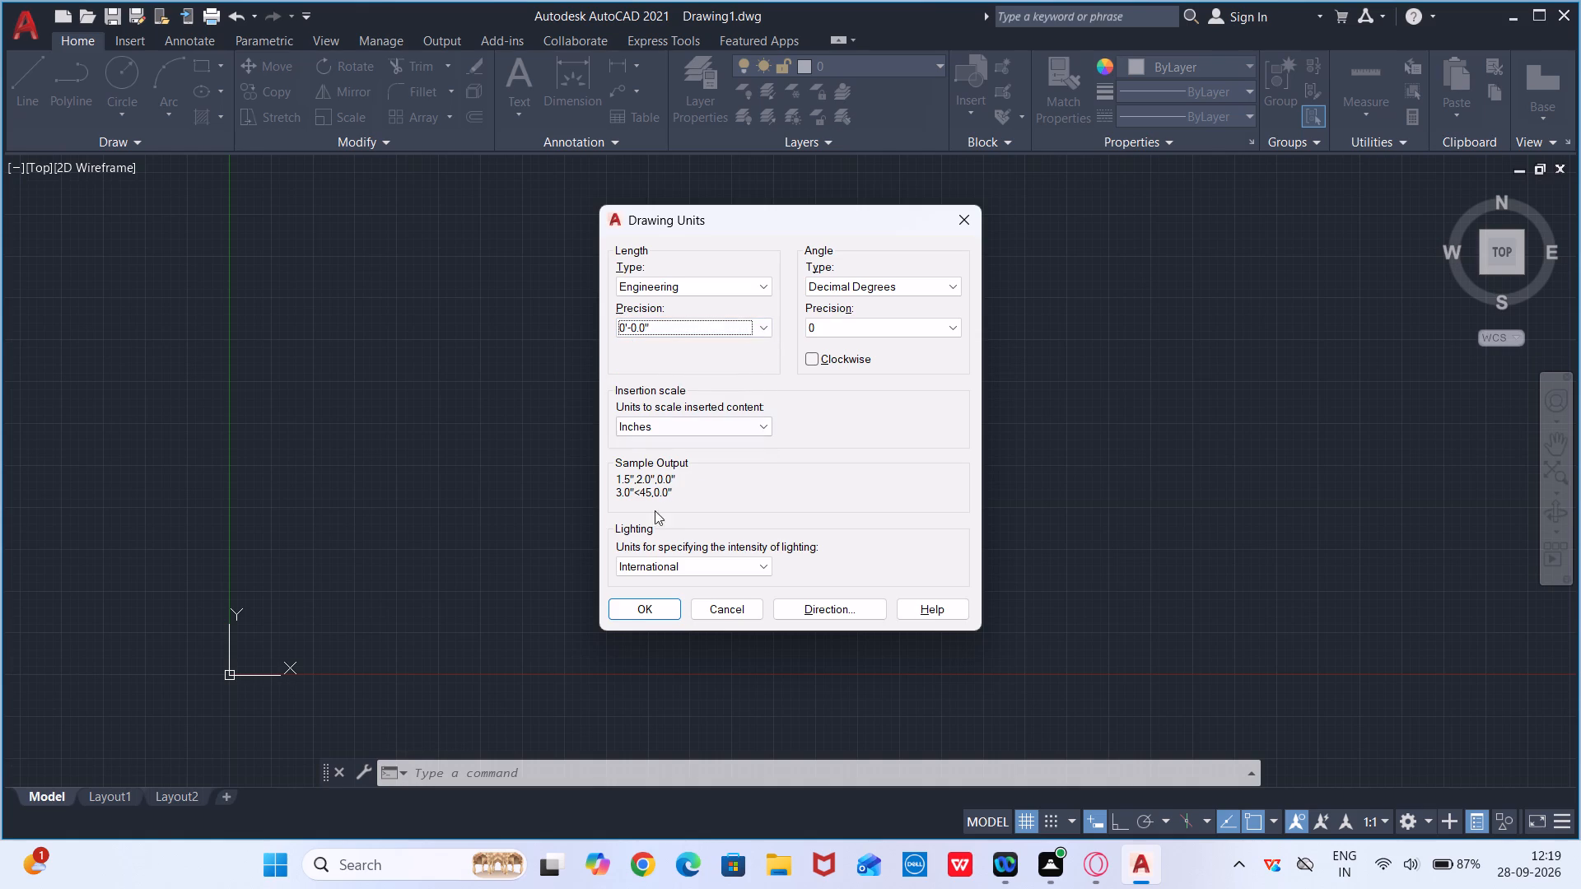
click(641, 611)
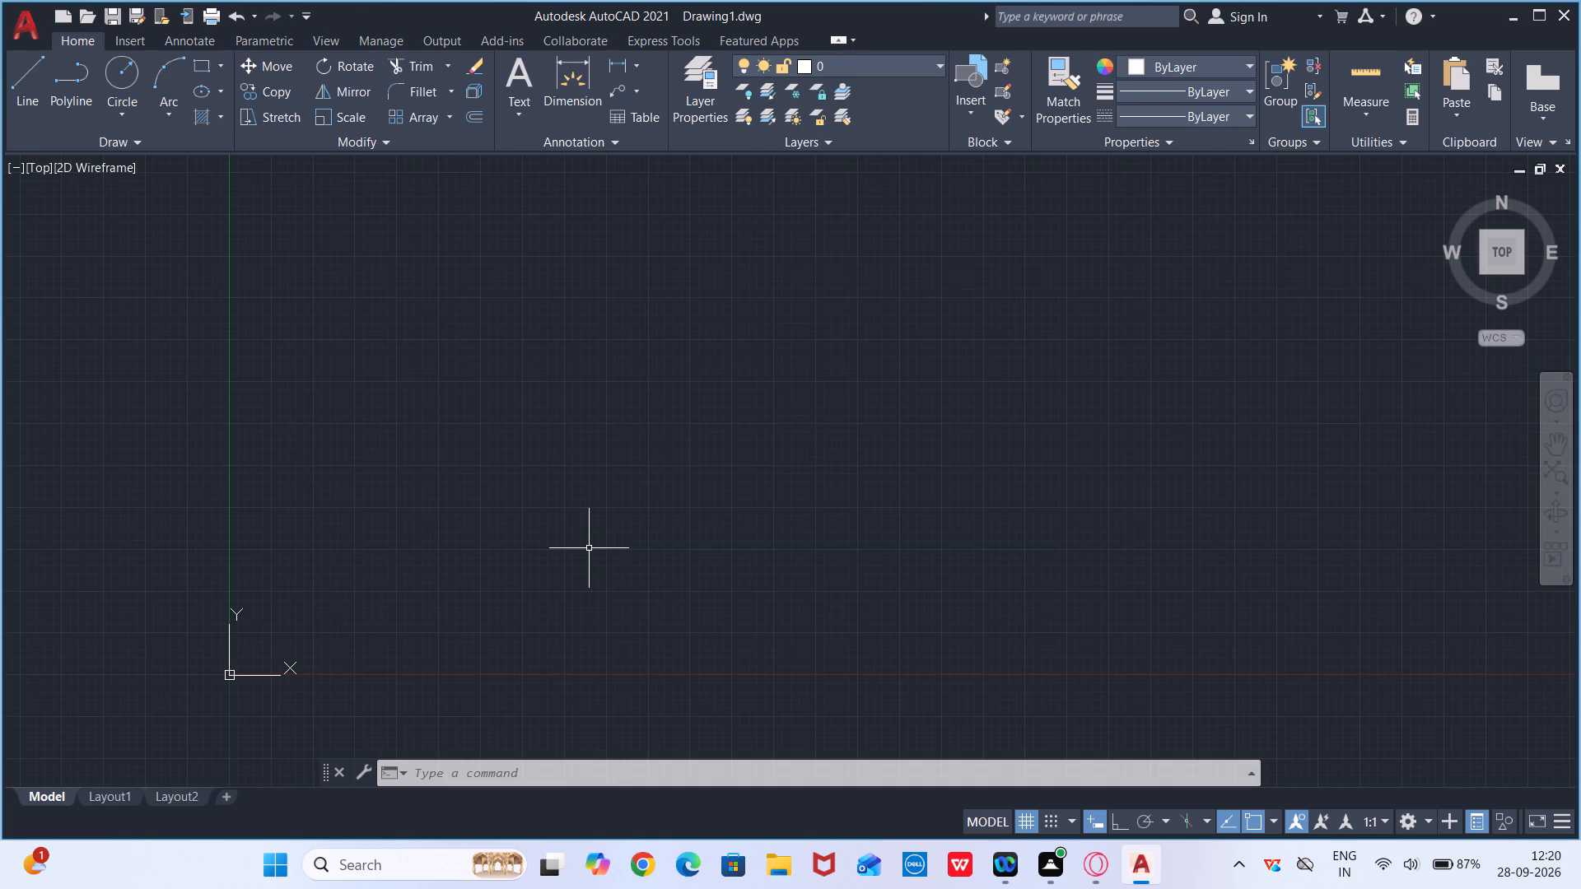
Turn on Ortho and draw a horizontal line 24' long, running toward positive X from a freely placed start point.
key(l)
key(Return)
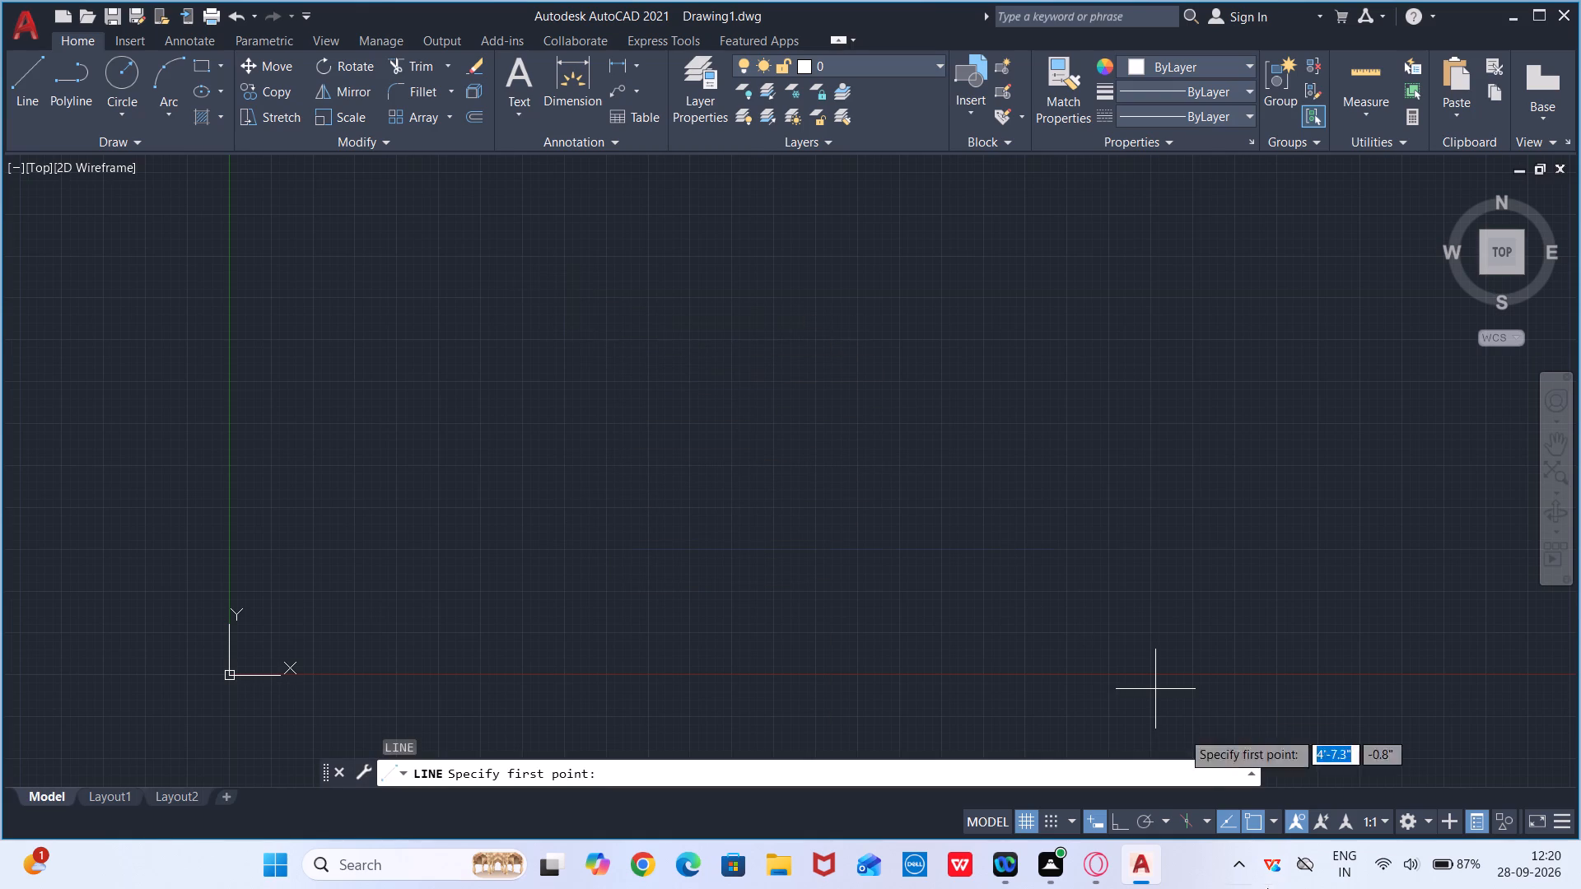
click(1117, 825)
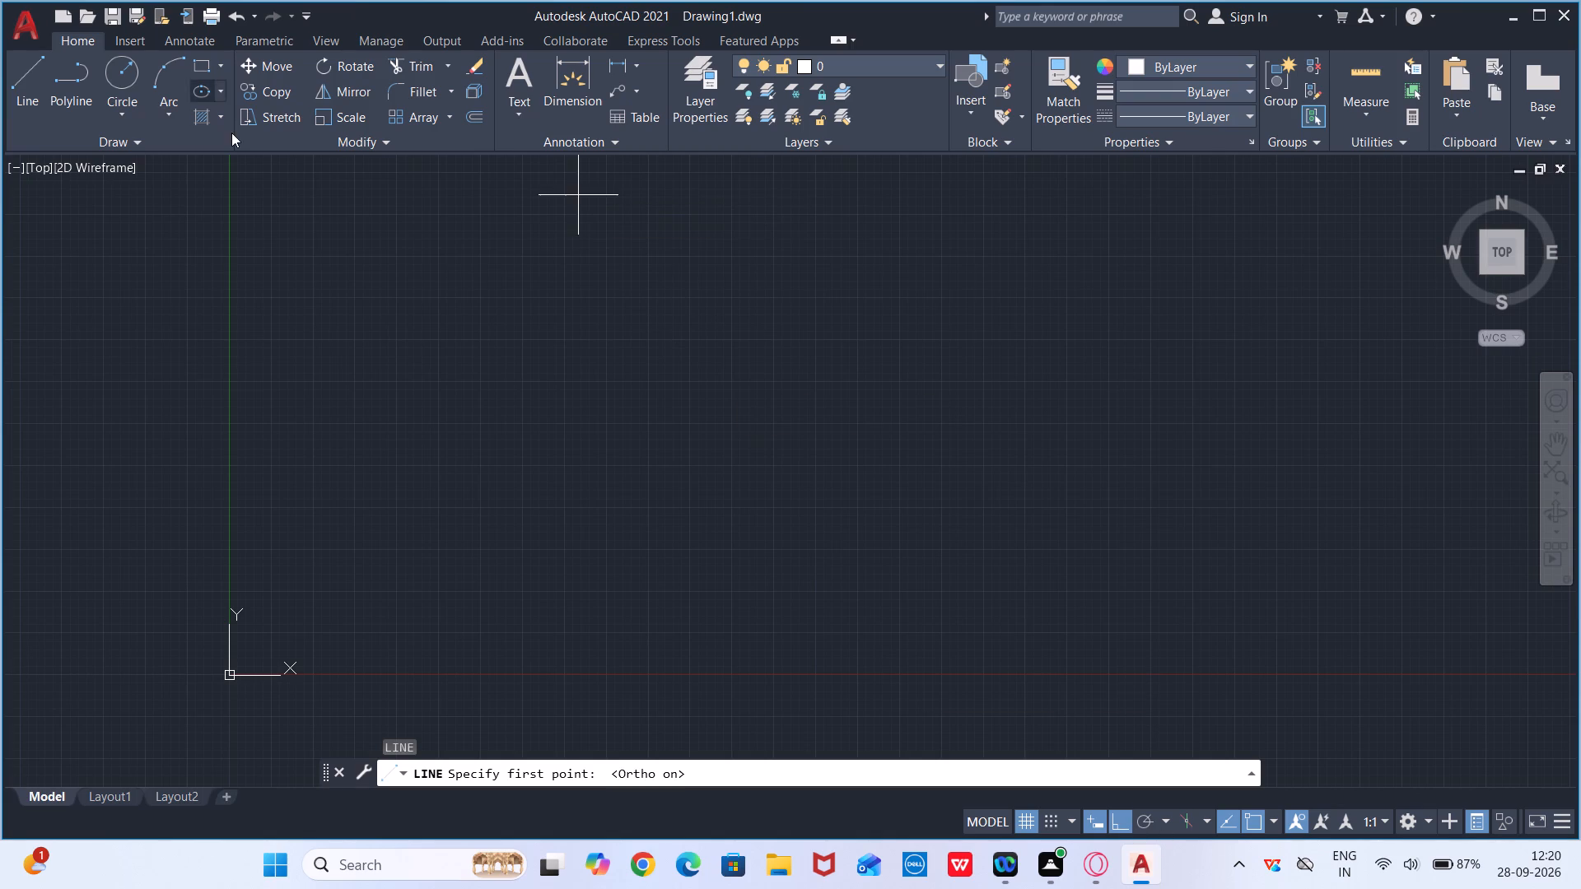
click(329, 283)
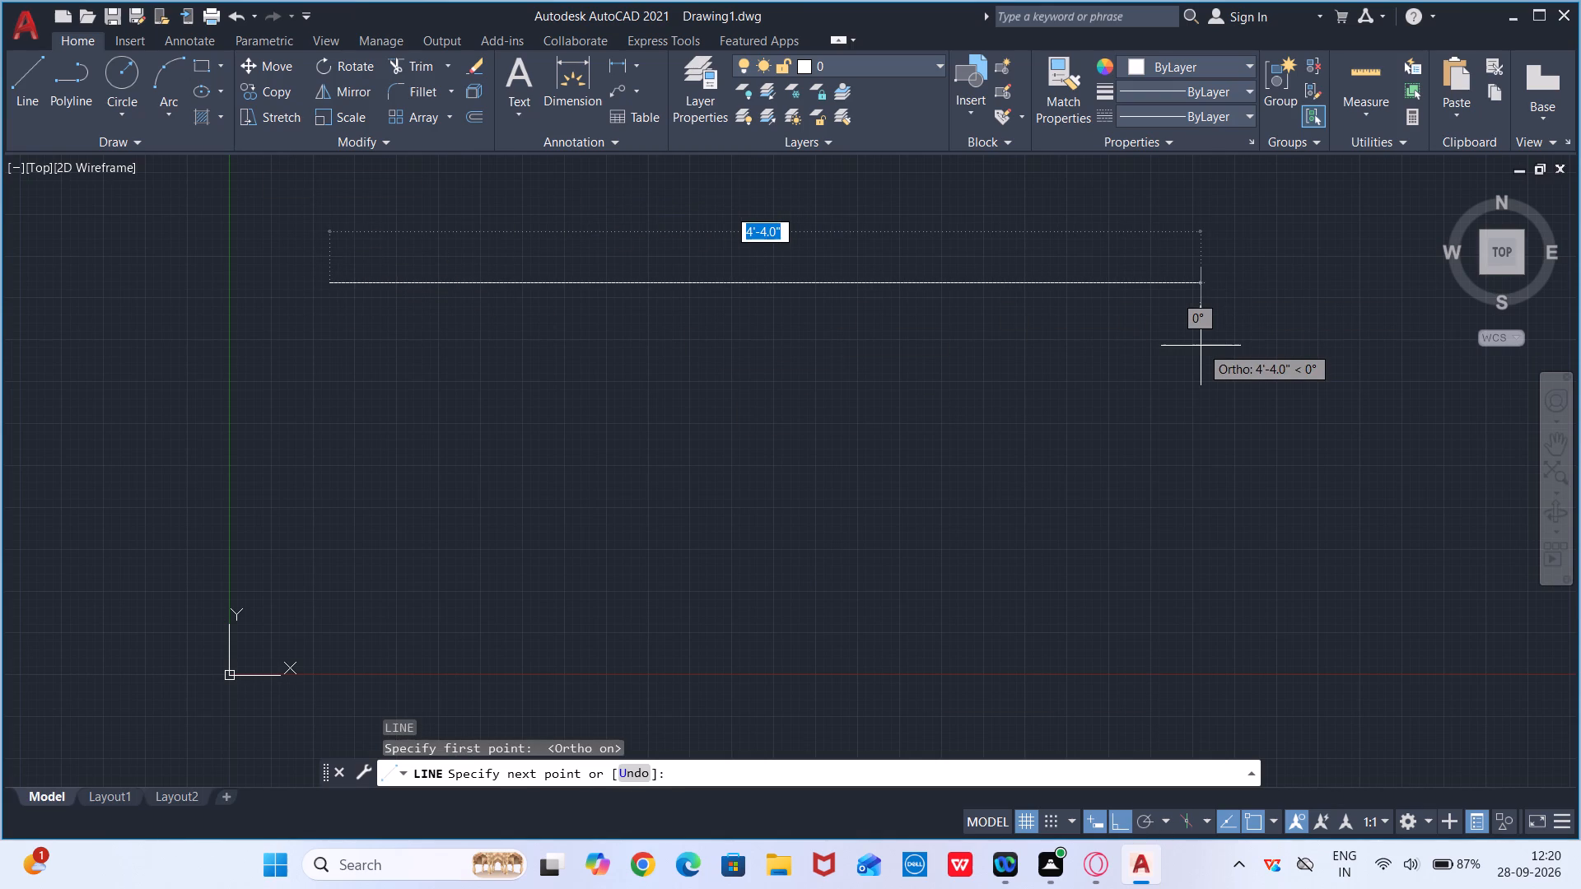
text(24')
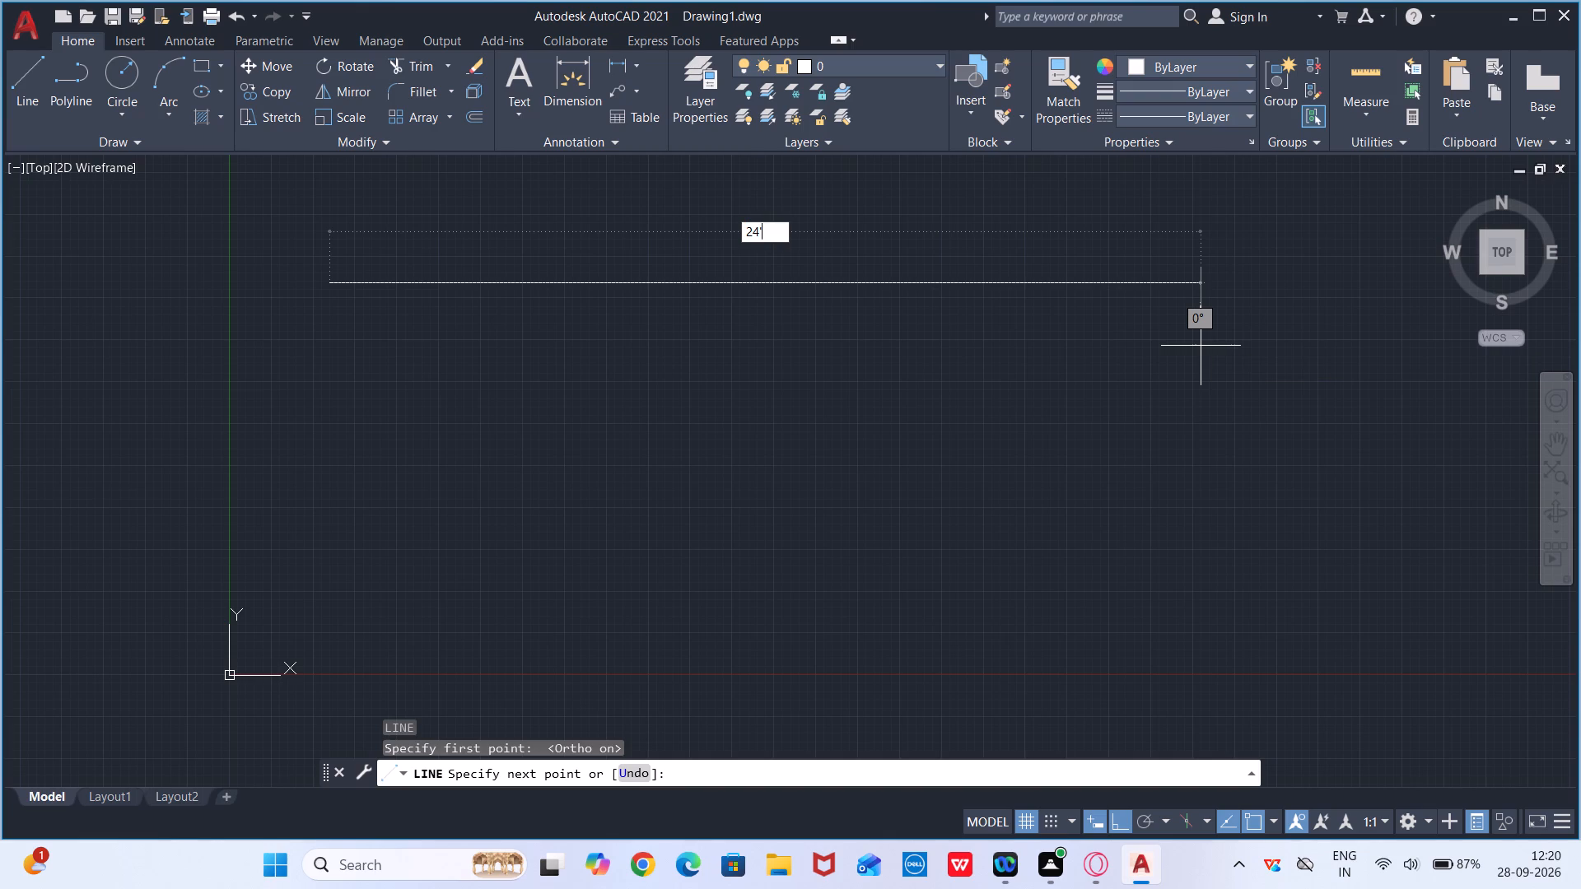
key(Return)
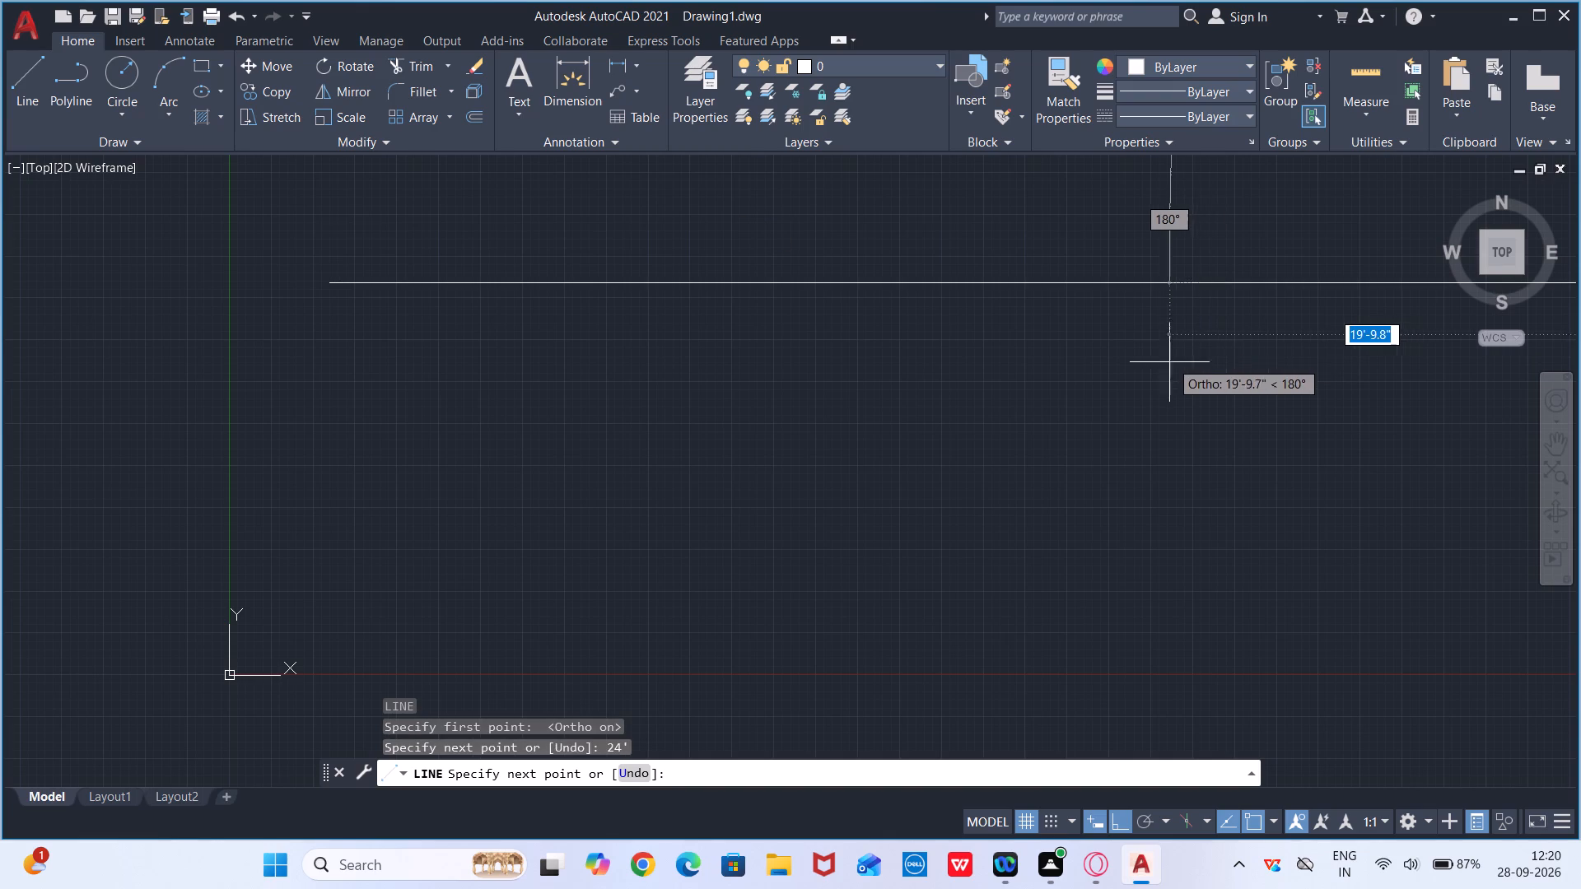
scroll(1126, 417, down, 9)
middle_drag(1093, 440, 599, 476)
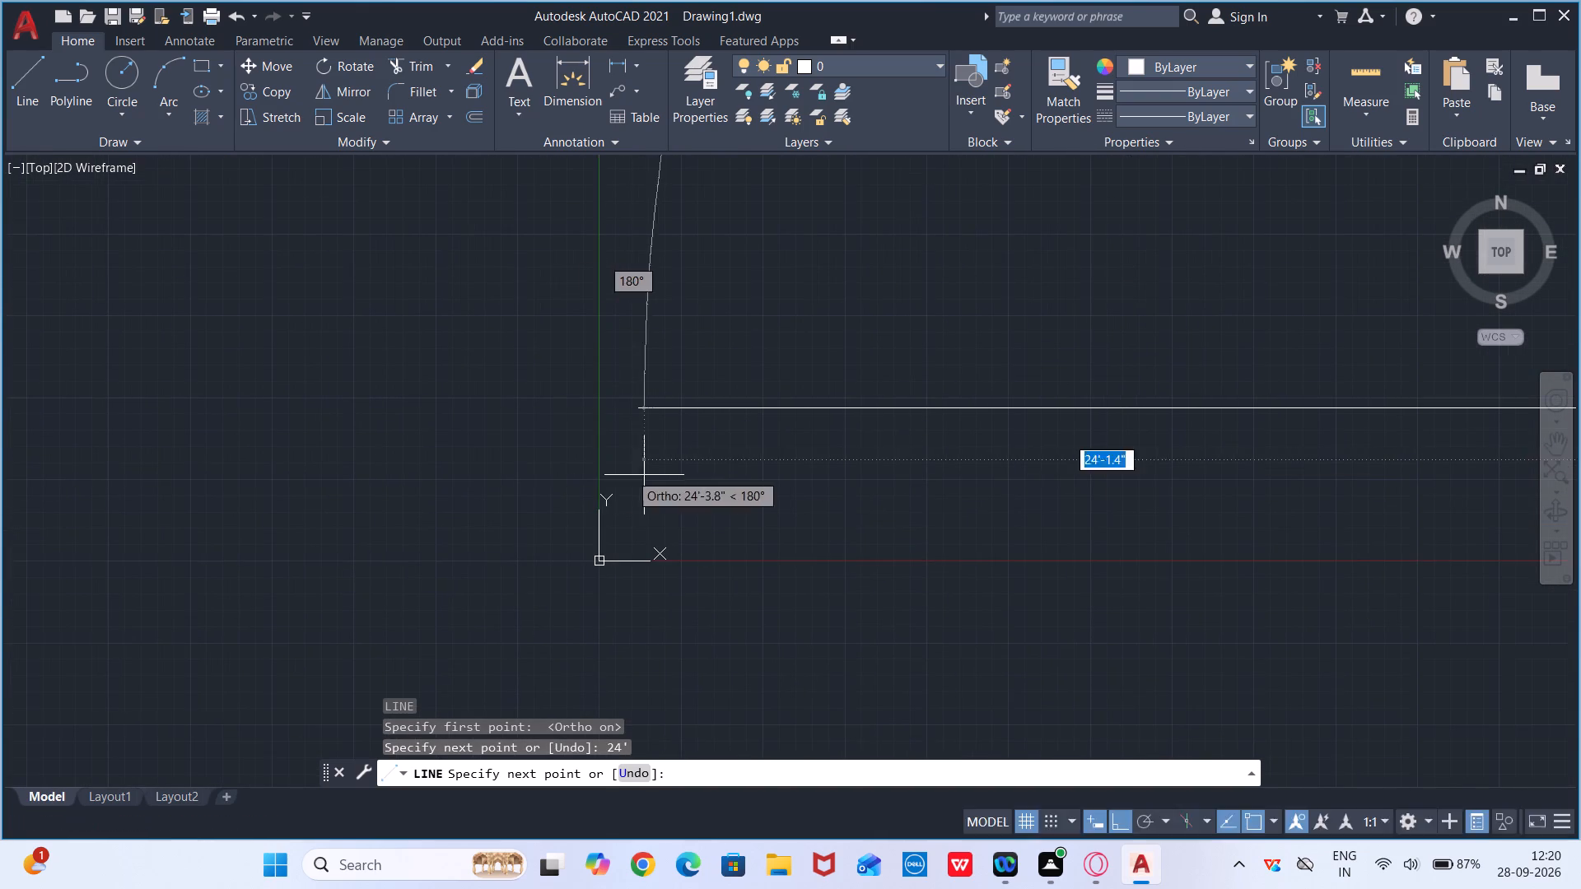
scroll(757, 500, down, 5)
key(Escape)
scroll(465, 850, down, 3)
scroll(673, 505, down, 2)
middle_drag(673, 505, 459, 560)
scroll(673, 505, down, 1)
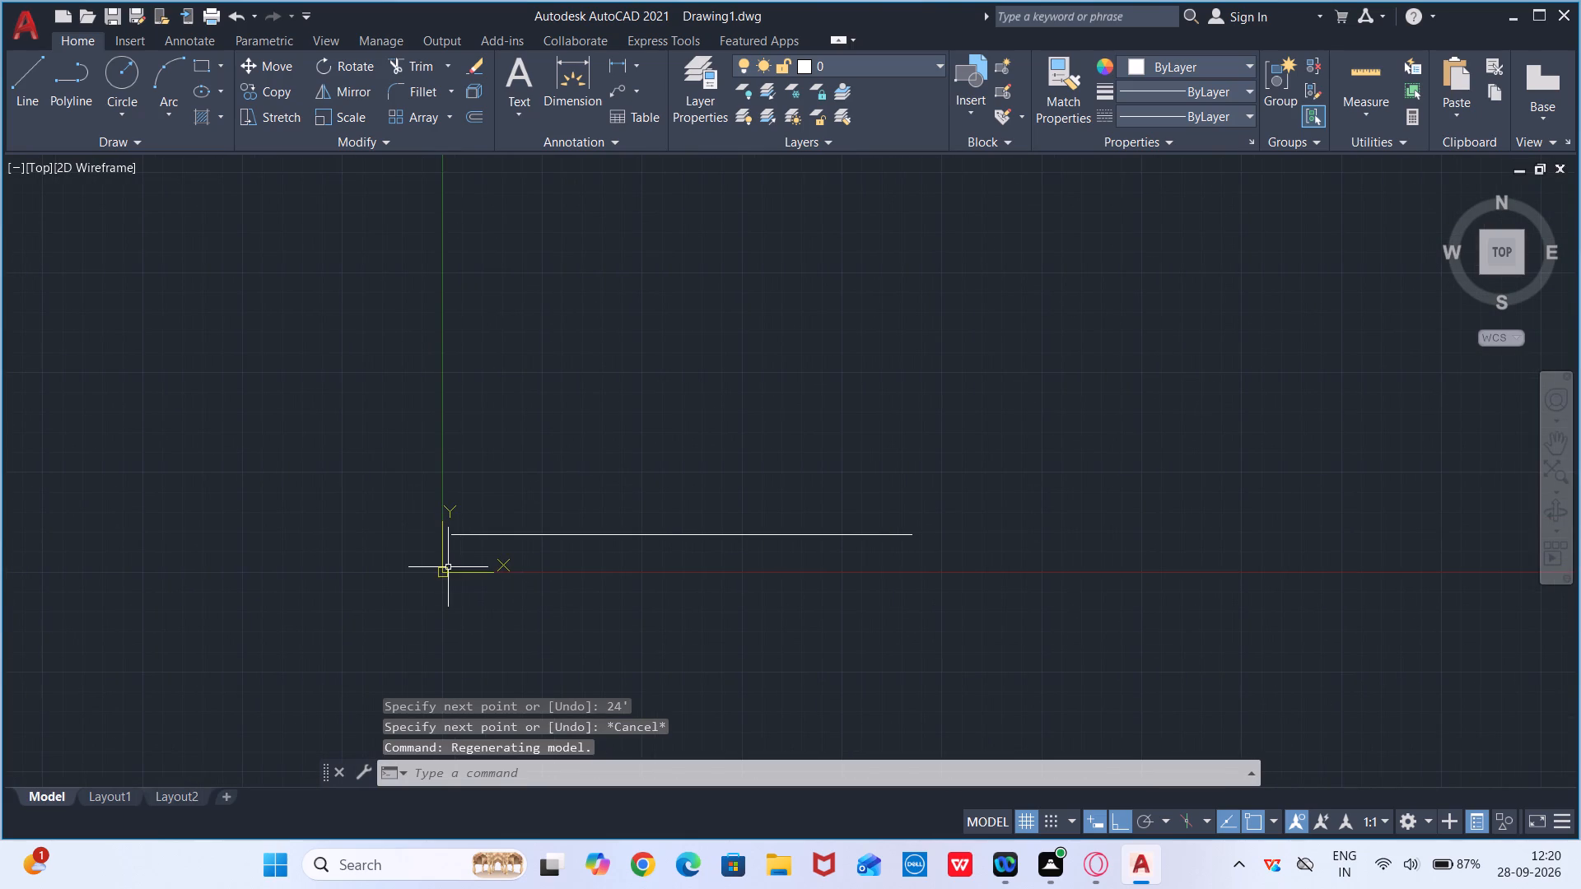
Move the UCS origin straight up, well clear above the left end of the horizontal line.
click(443, 571)
drag(443, 570, 278, 372)
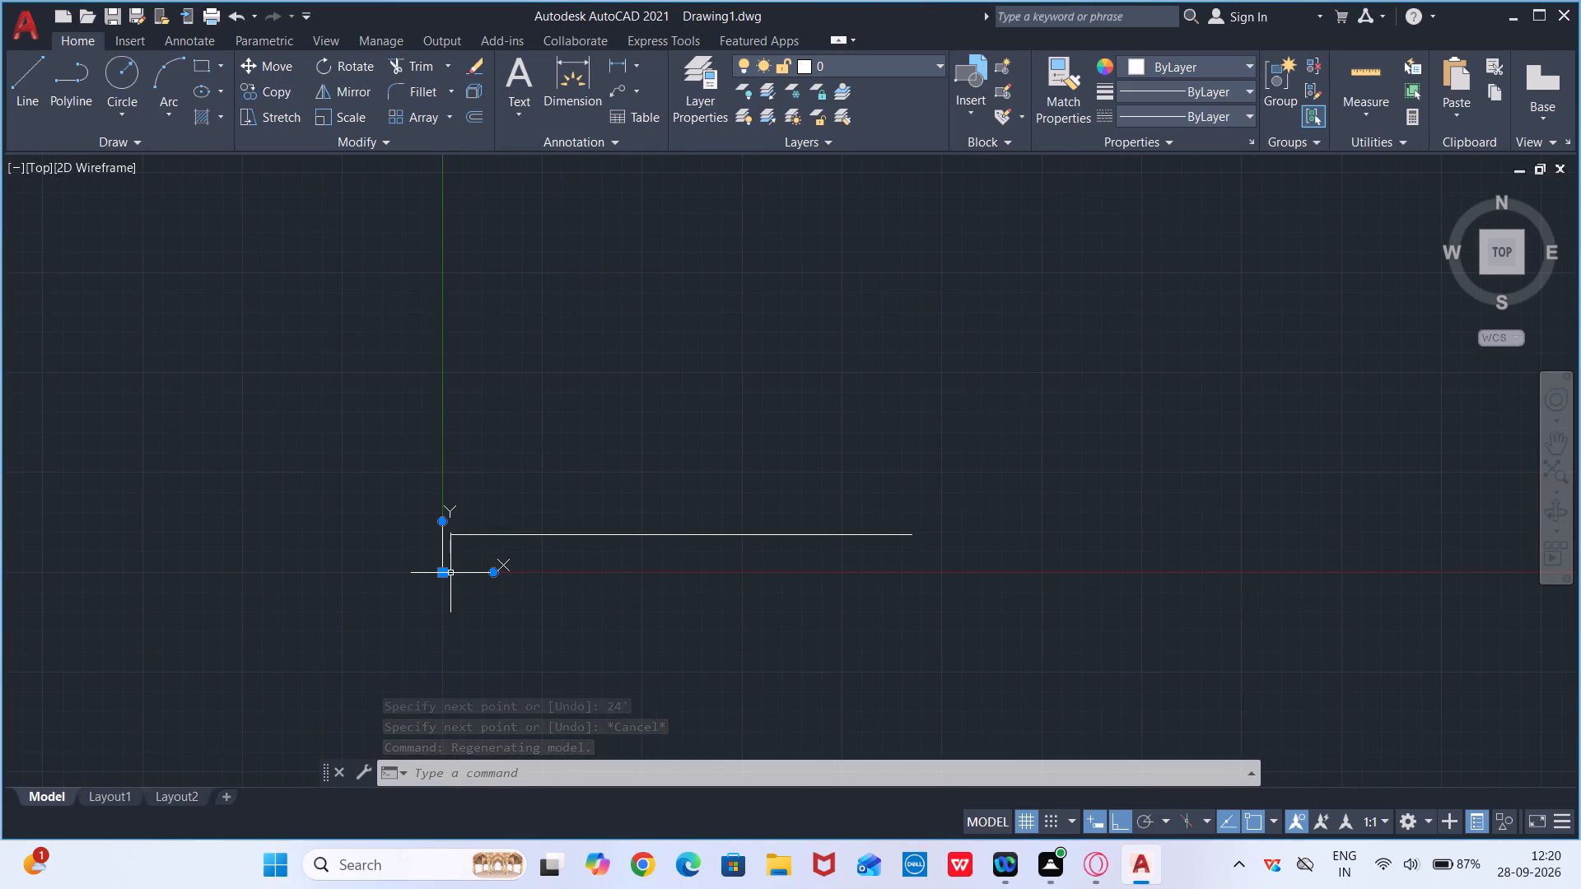
drag(444, 571, 304, 442)
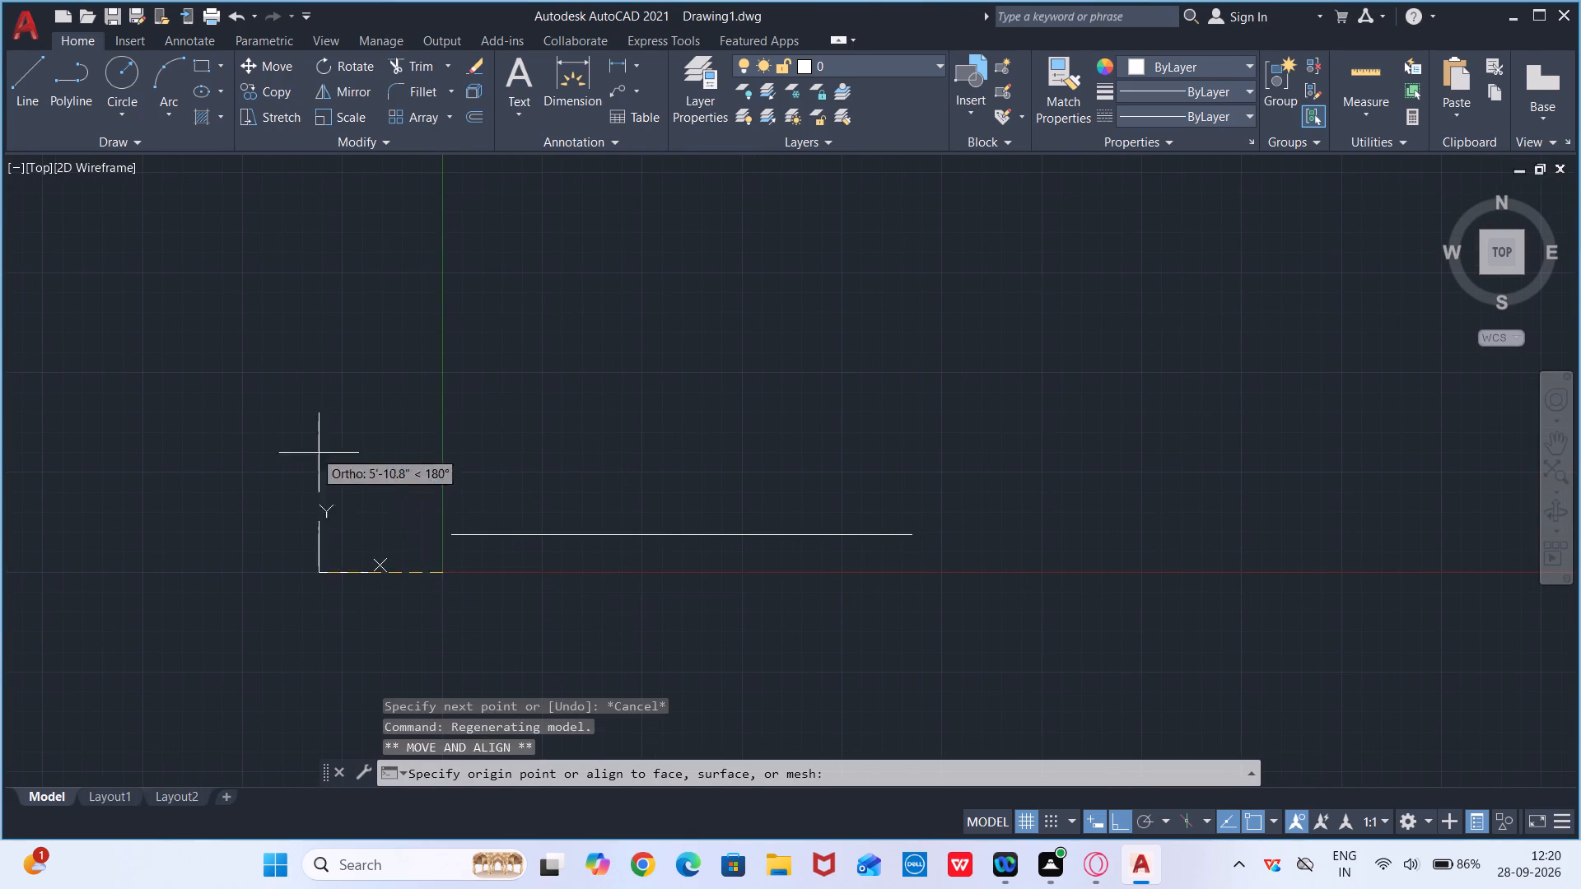
drag(304, 442, 135, 240)
click(133, 239)
middle_drag(527, 493, 552, 379)
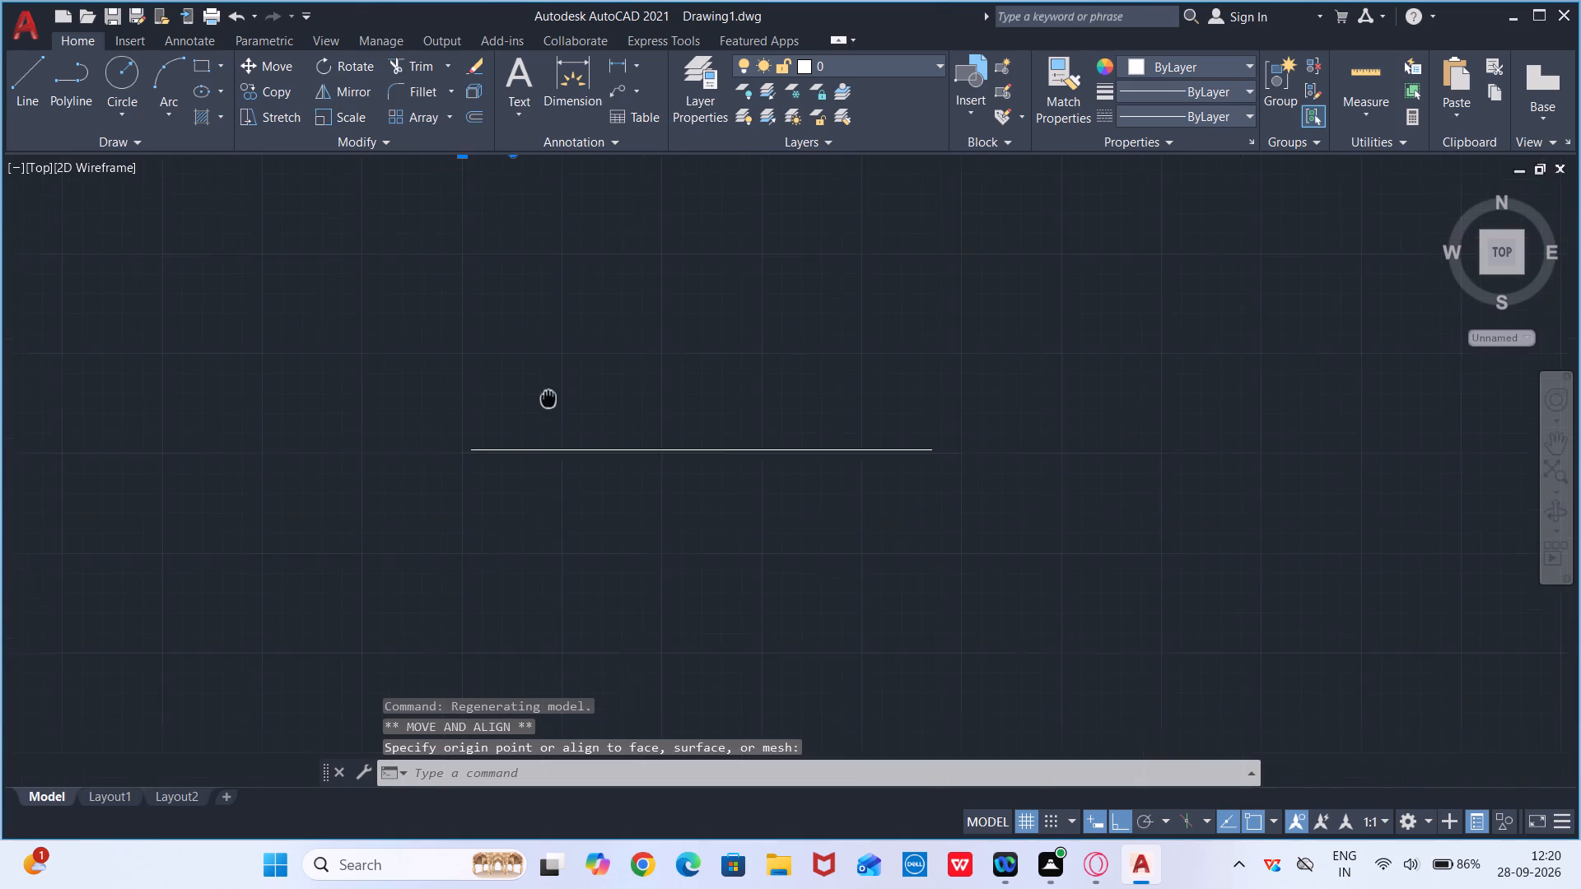
middle_drag(552, 379, 553, 313)
middle_drag(607, 407, 581, 347)
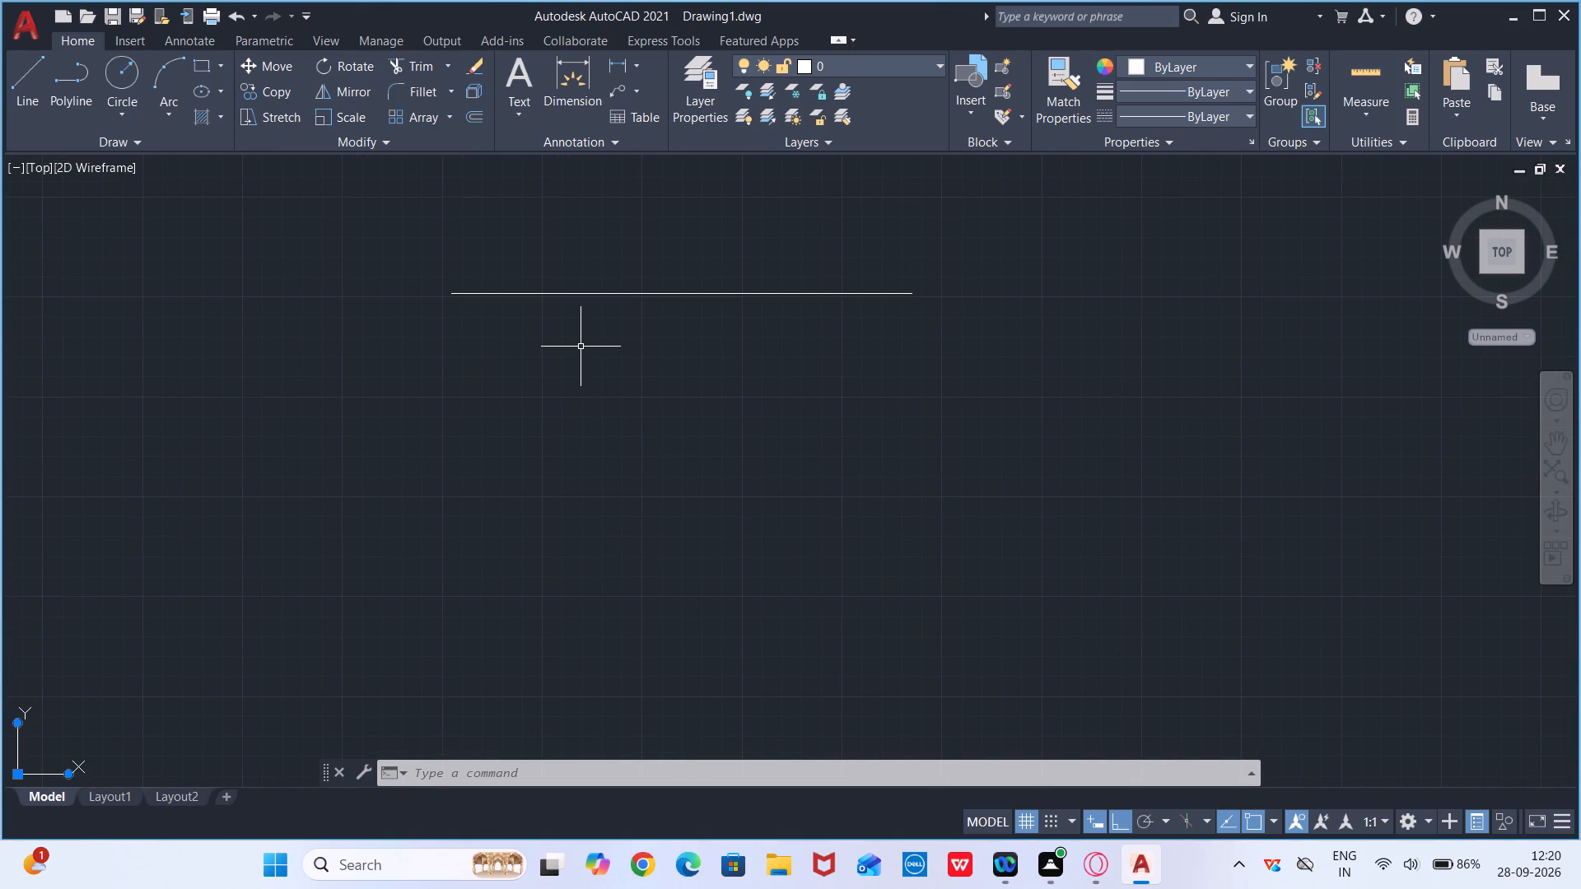
Offset the 24' horizontal line 9" downward using the Through option.
text(OF)
key(Return)
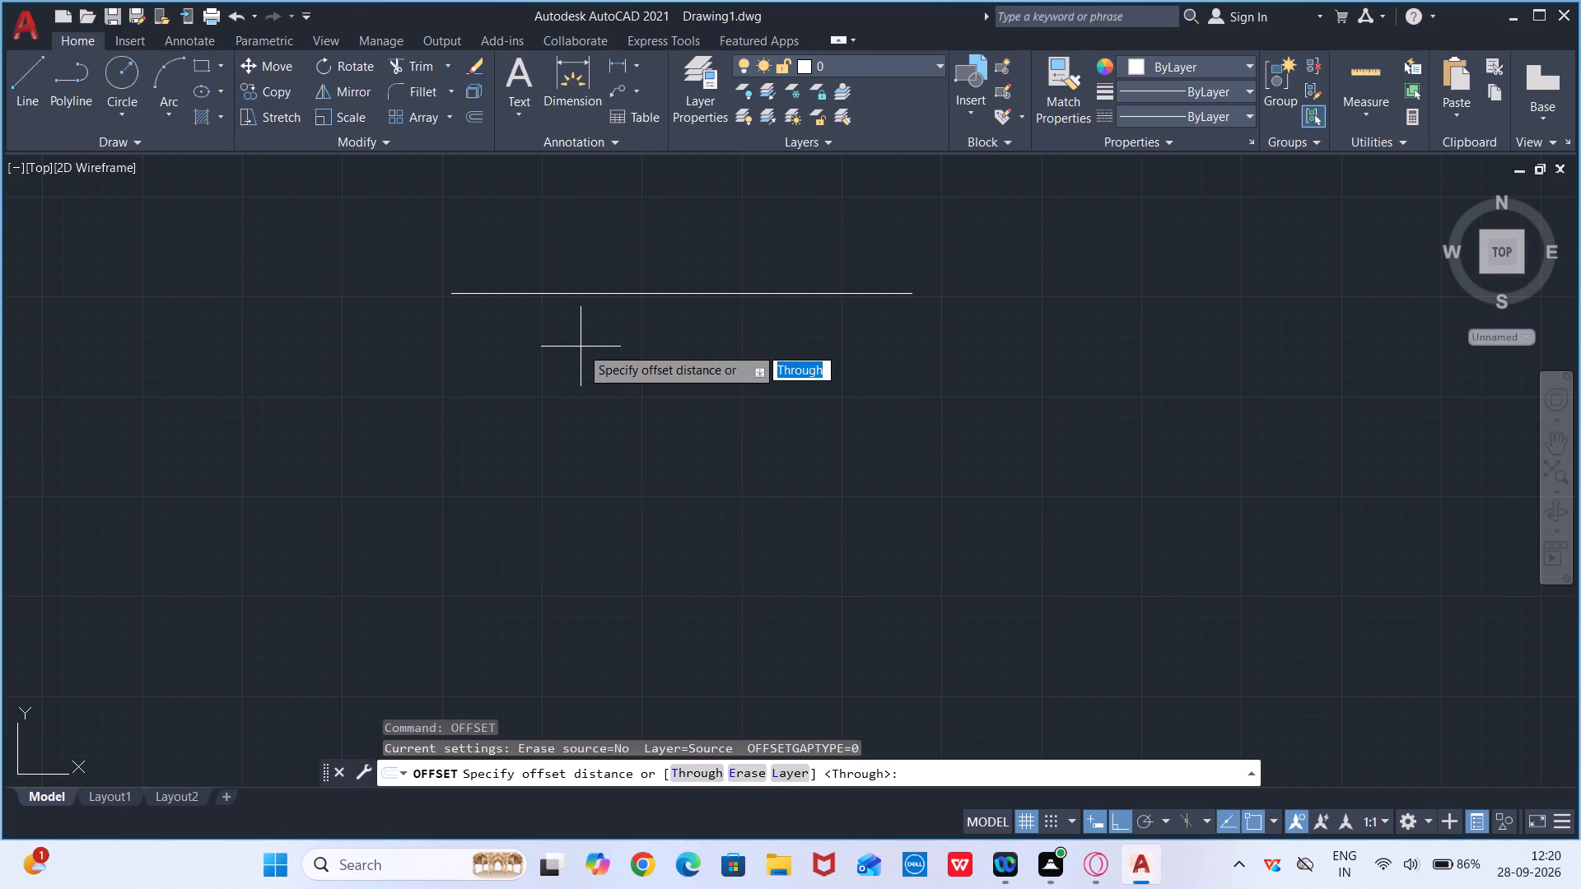
key(Return)
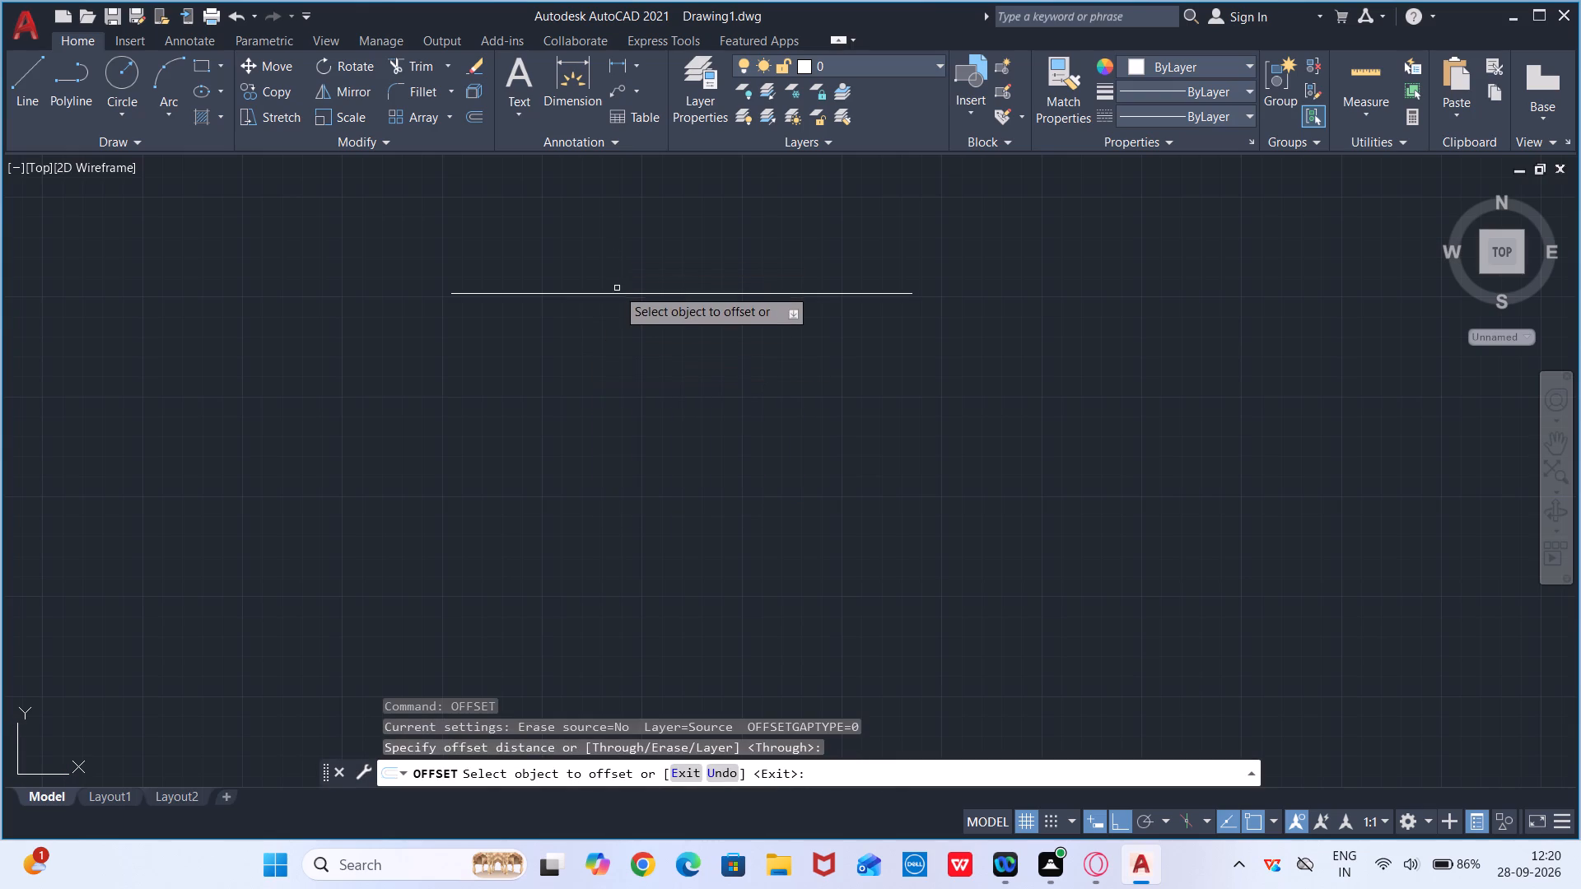
click(618, 293)
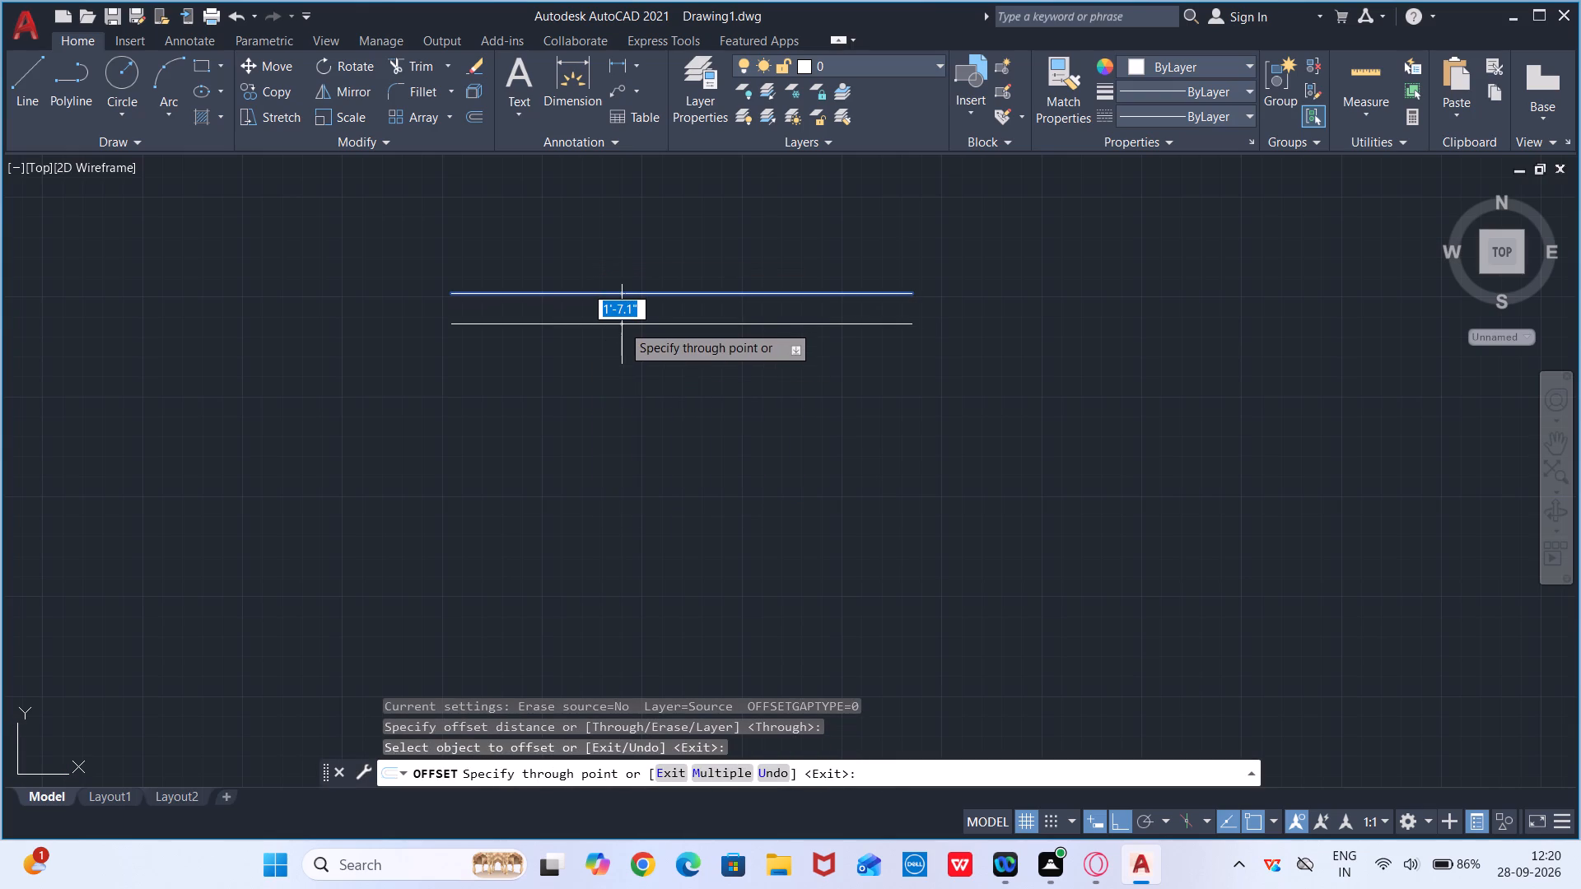
key(9)
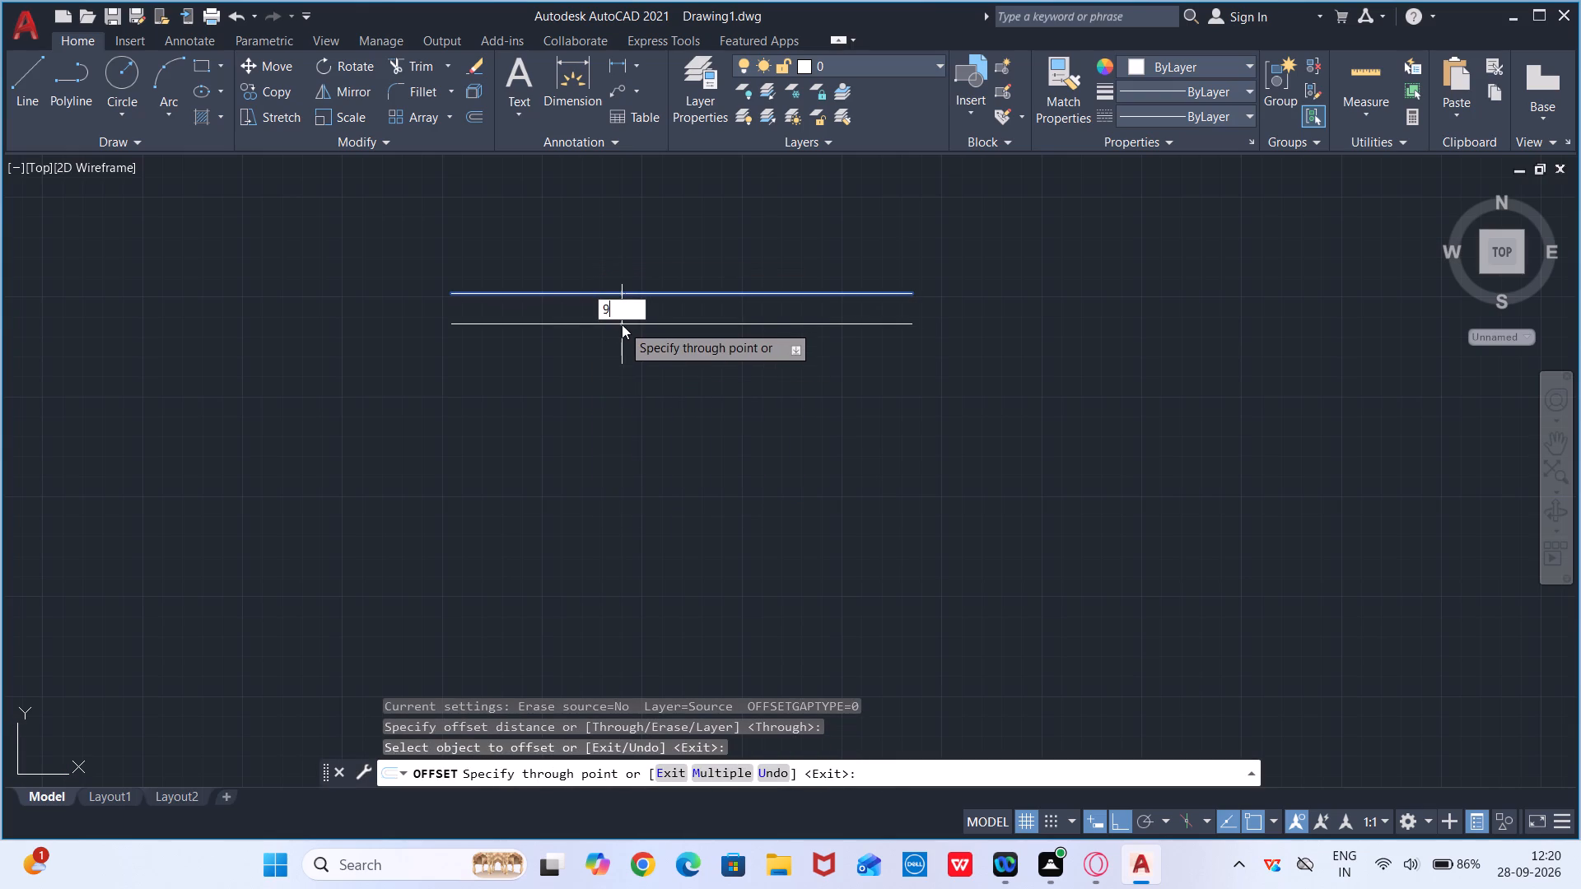
key(shift+quotedbl)
key(Return)
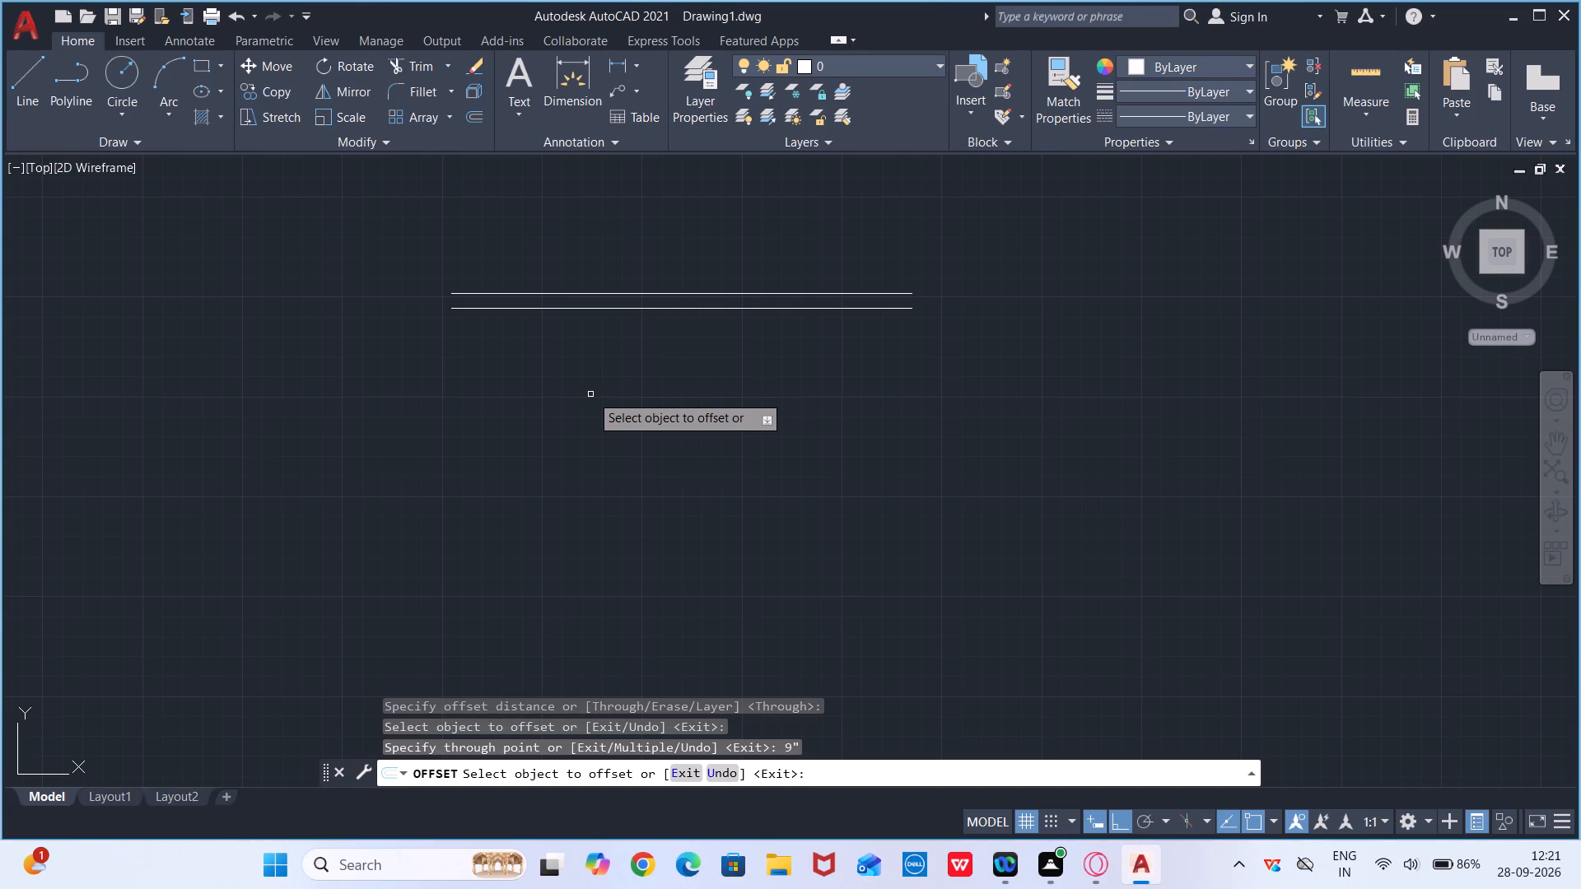
key(Escape)
Draw a vertical line 43' long downward from the right end of the upper horizontal line.
key(l)
key(Return)
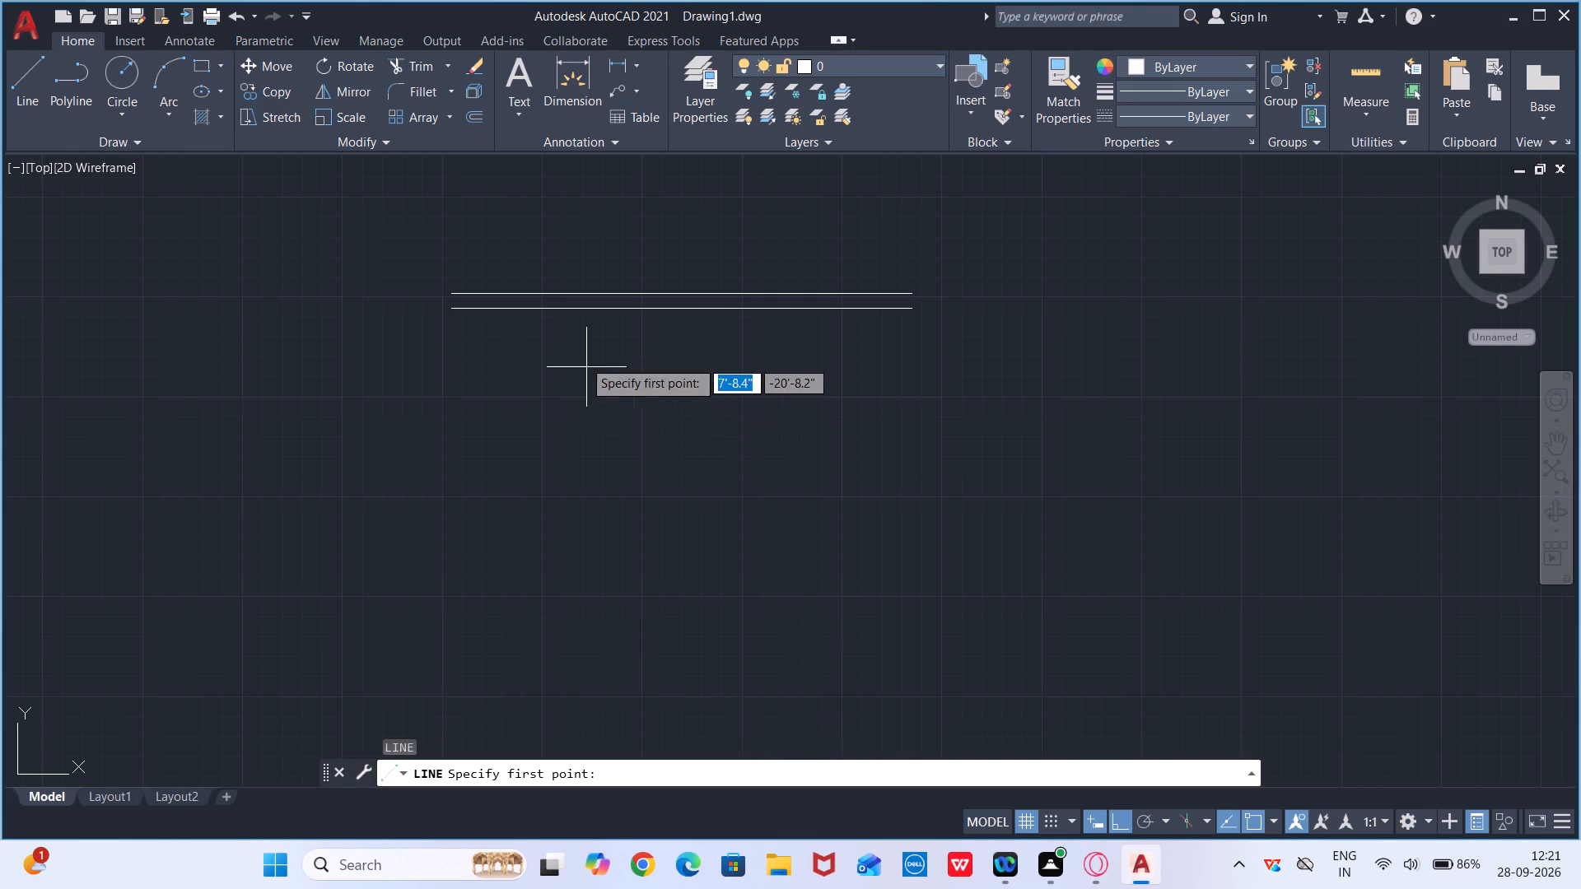
click(912, 293)
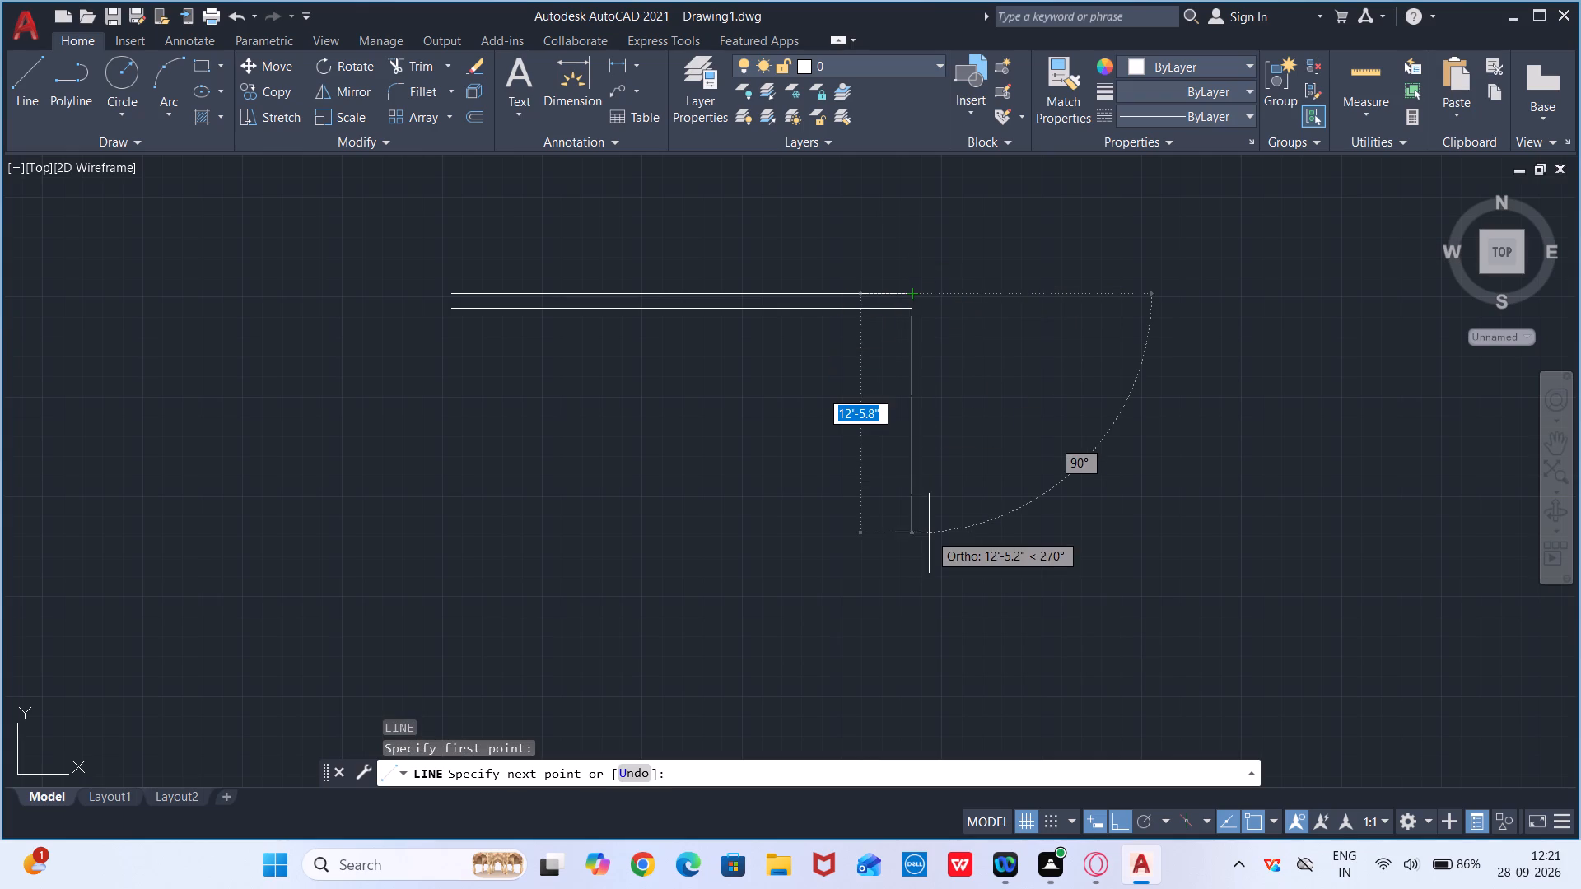
text(43')
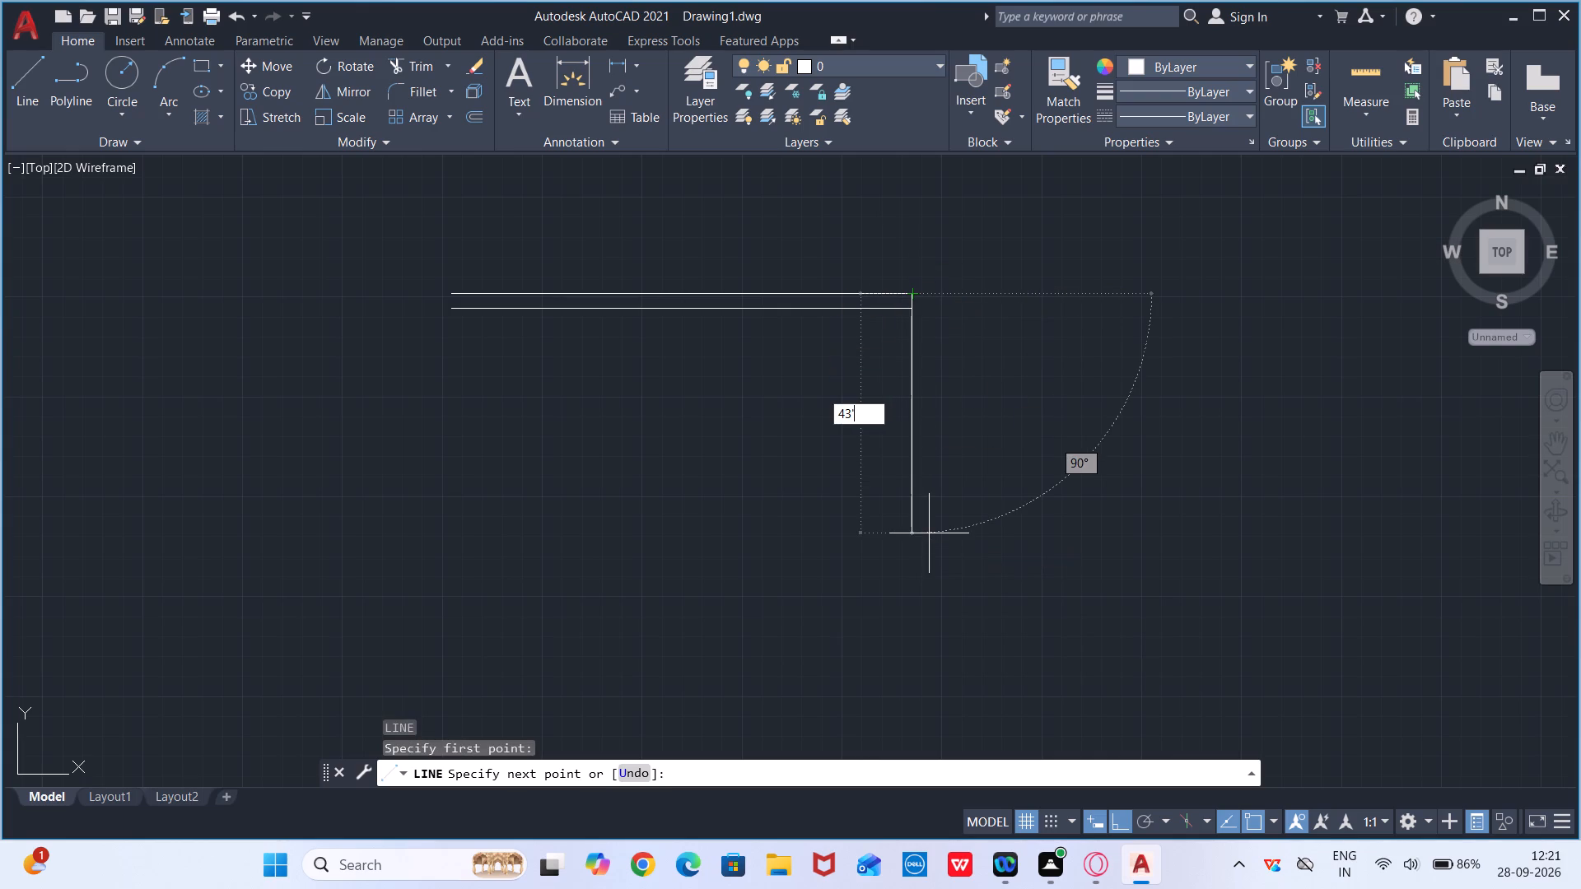
key(Return)
scroll(931, 546, down, 2)
key(Escape)
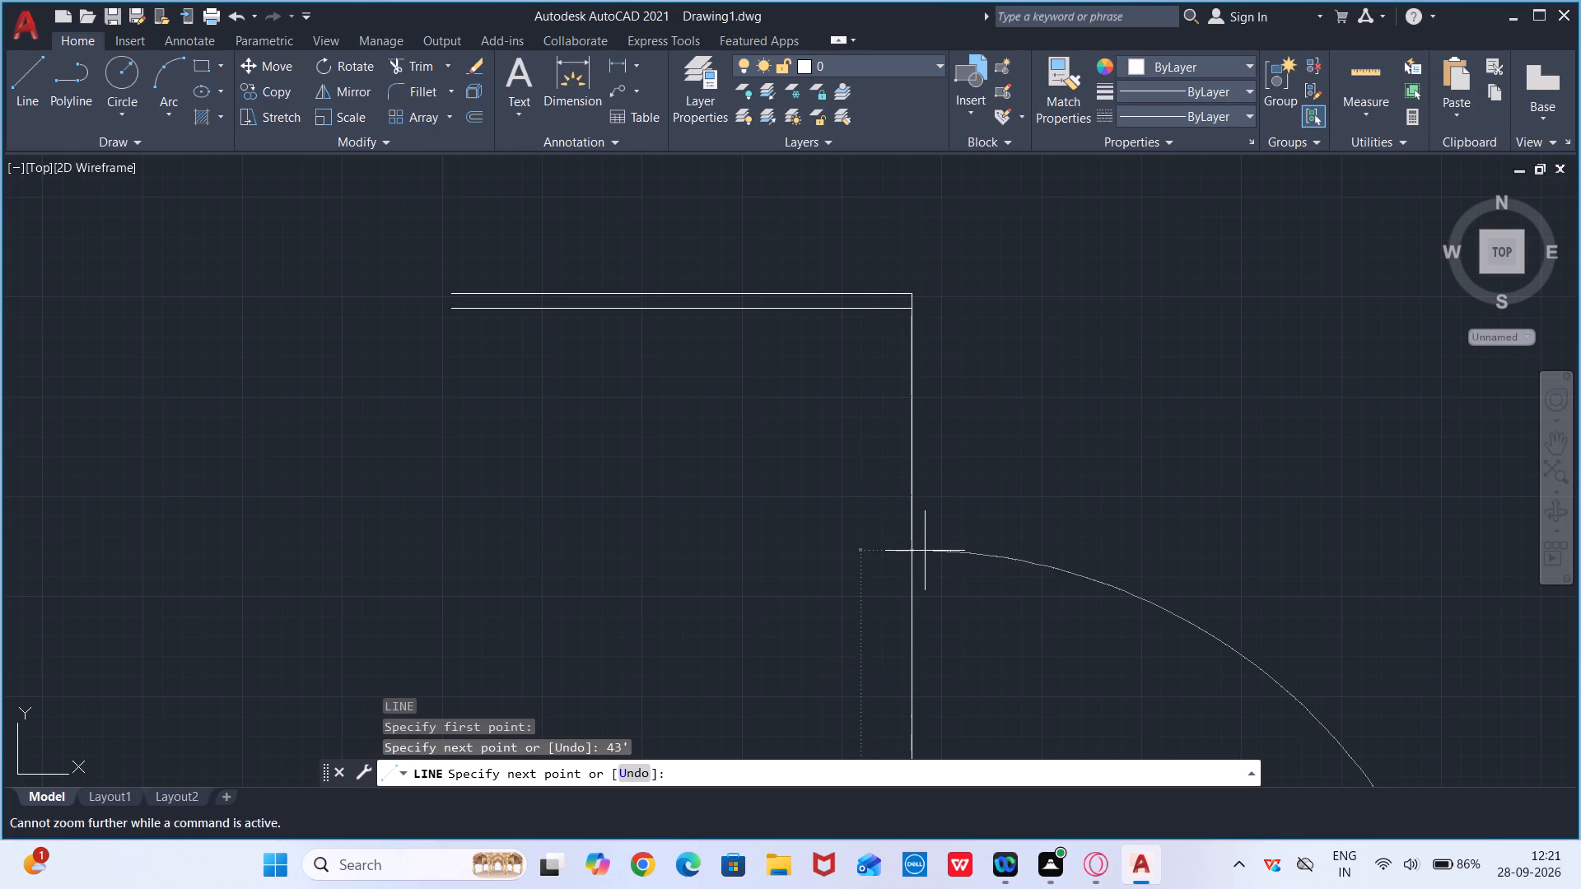
Offset the 43' vertical line 9" inward to its left using the Through option.
scroll(931, 442, down, 3)
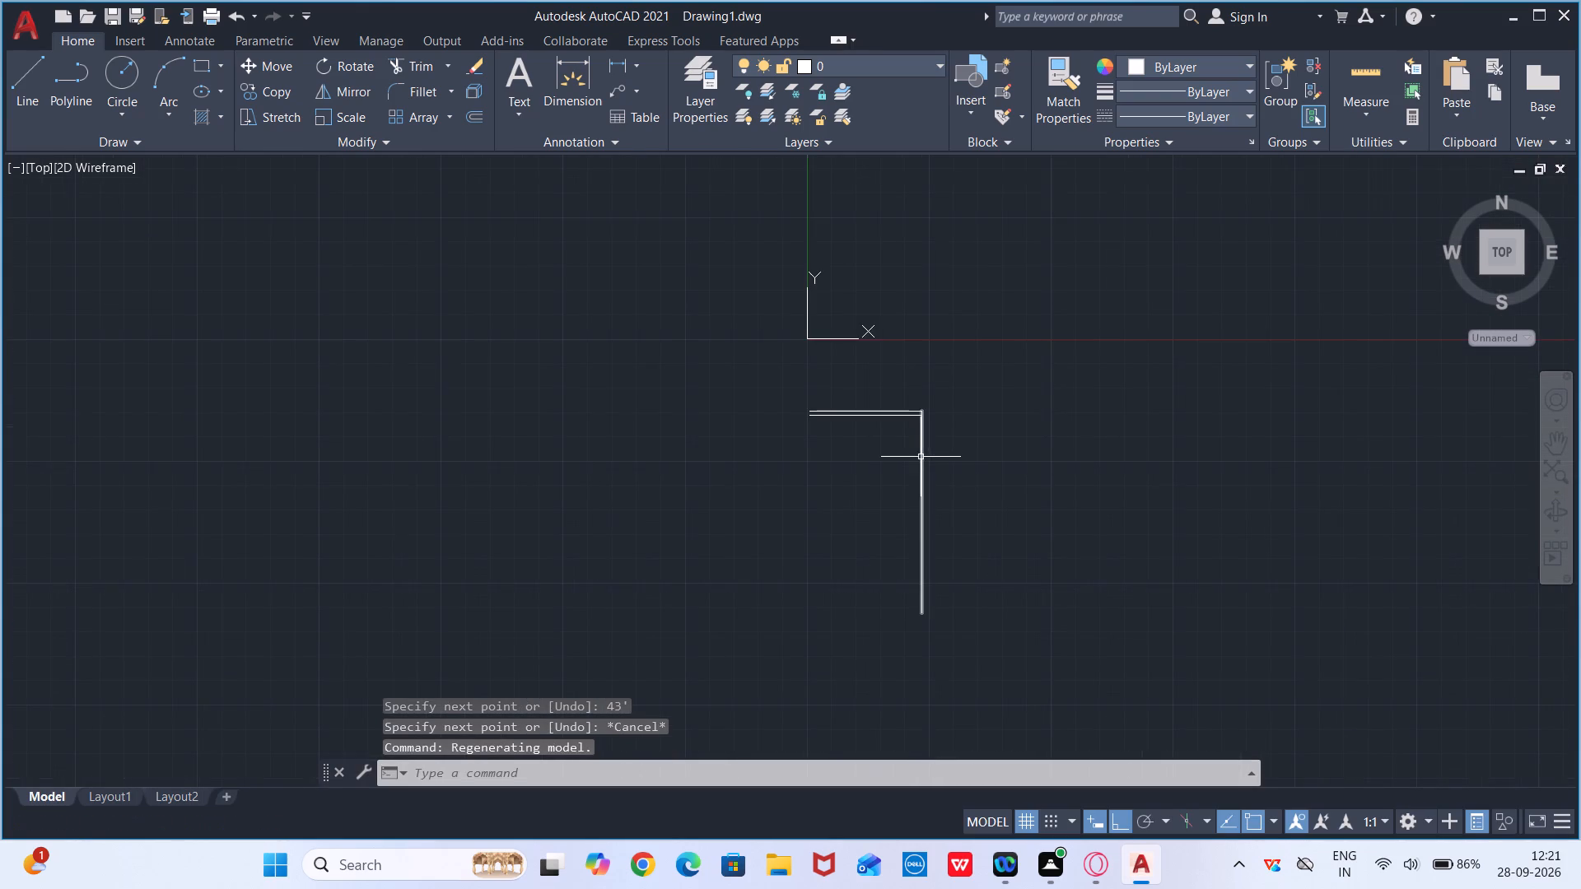
scroll(920, 466, down, 2)
scroll(920, 468, up, 3)
middle_drag(908, 464, 895, 449)
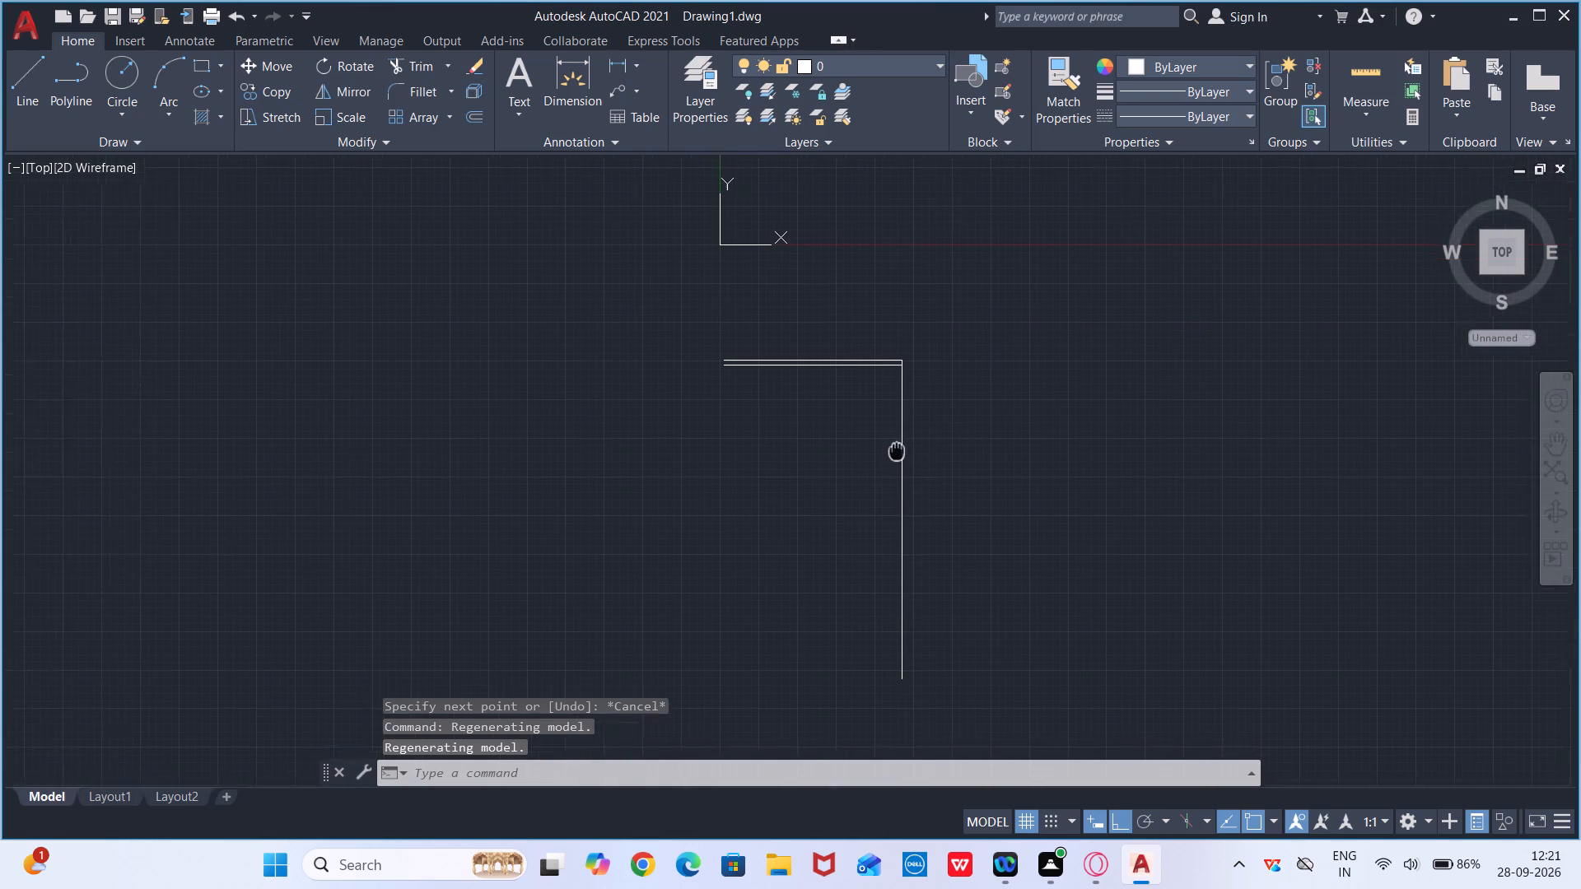
middle_drag(895, 449, 850, 417)
text(OG)
key(BackSpace)
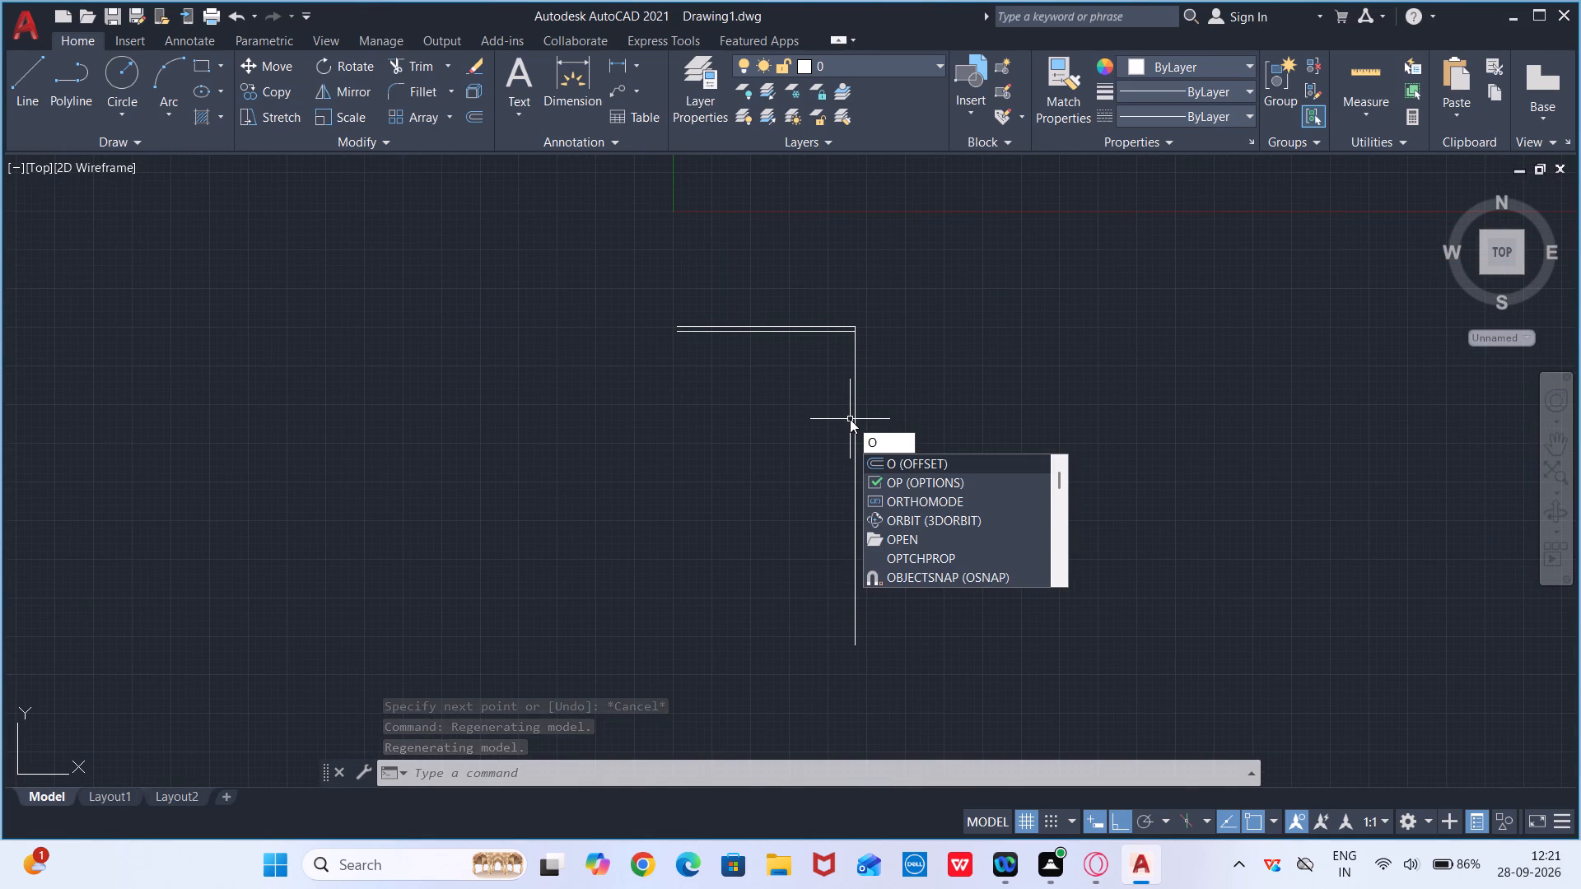
key(f)
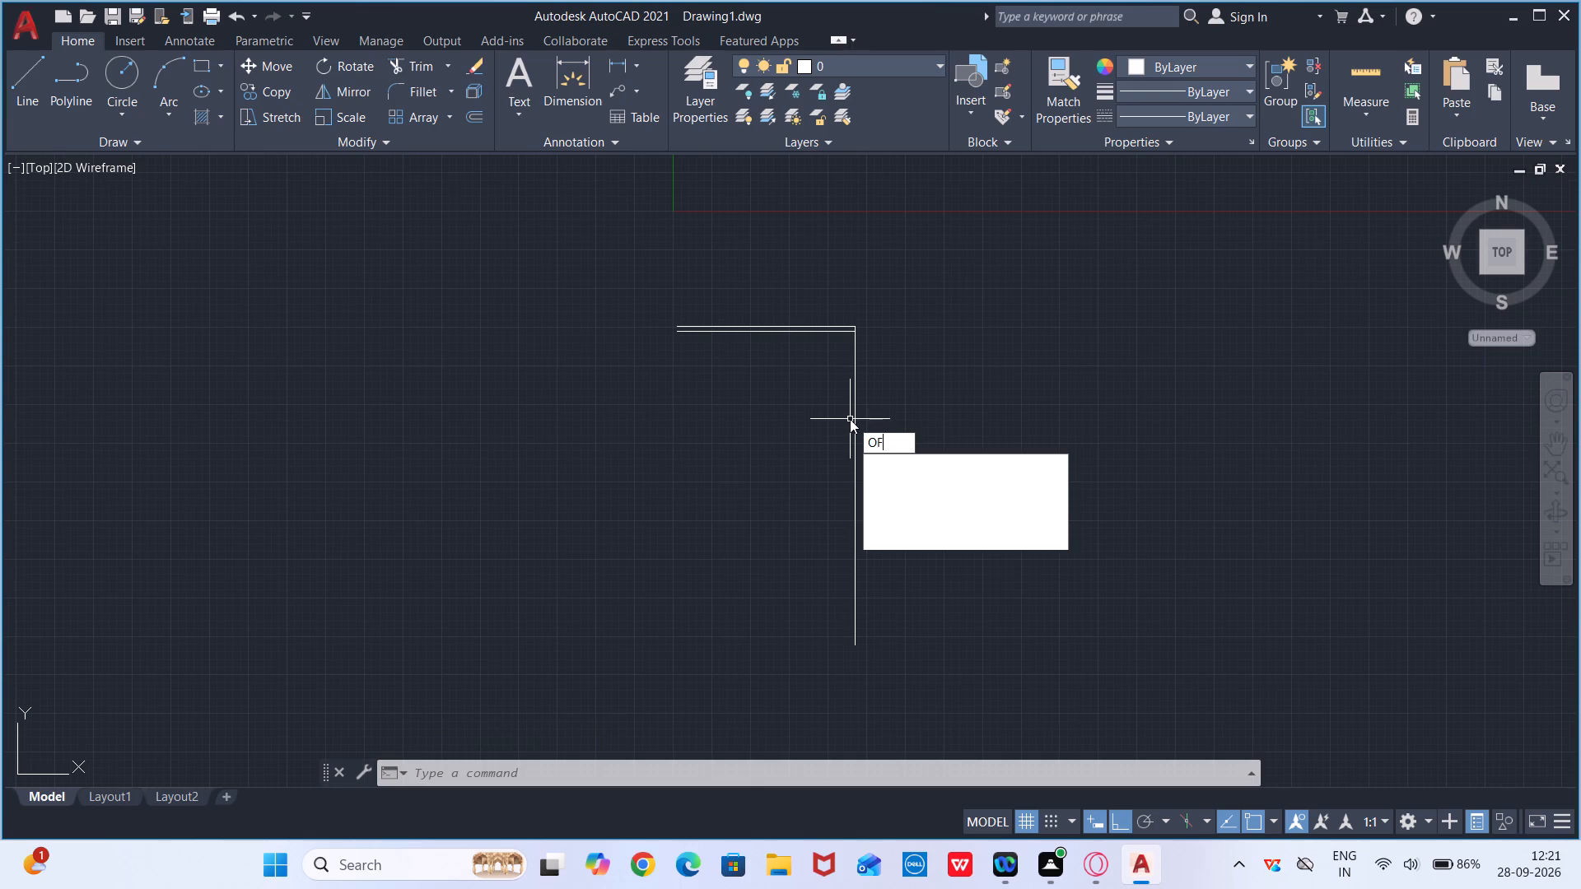
key(Return)
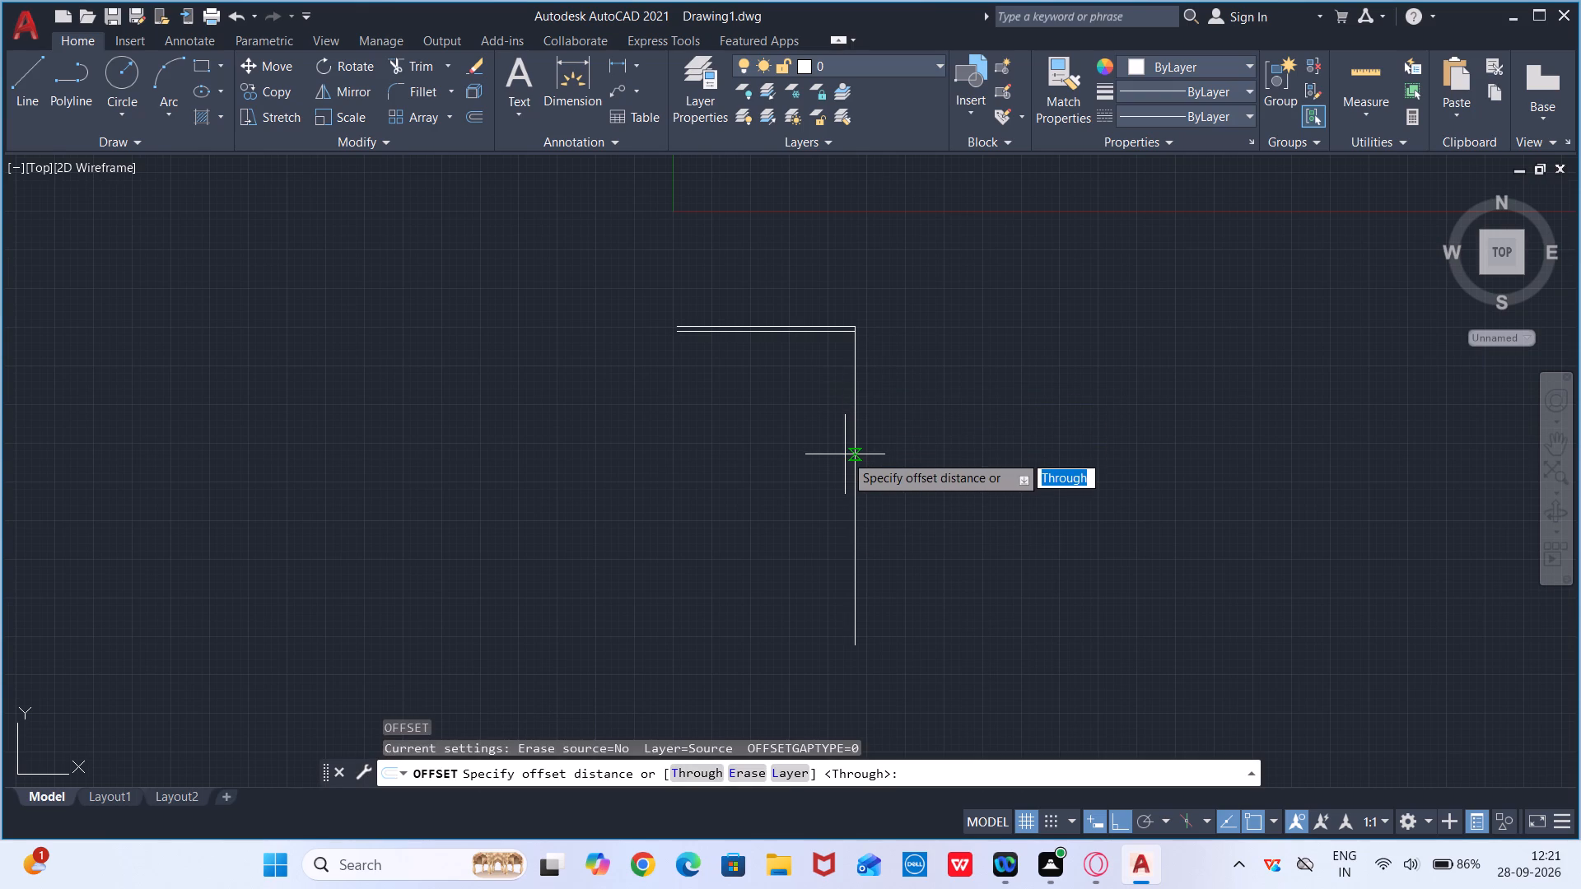
key(Return)
key(9)
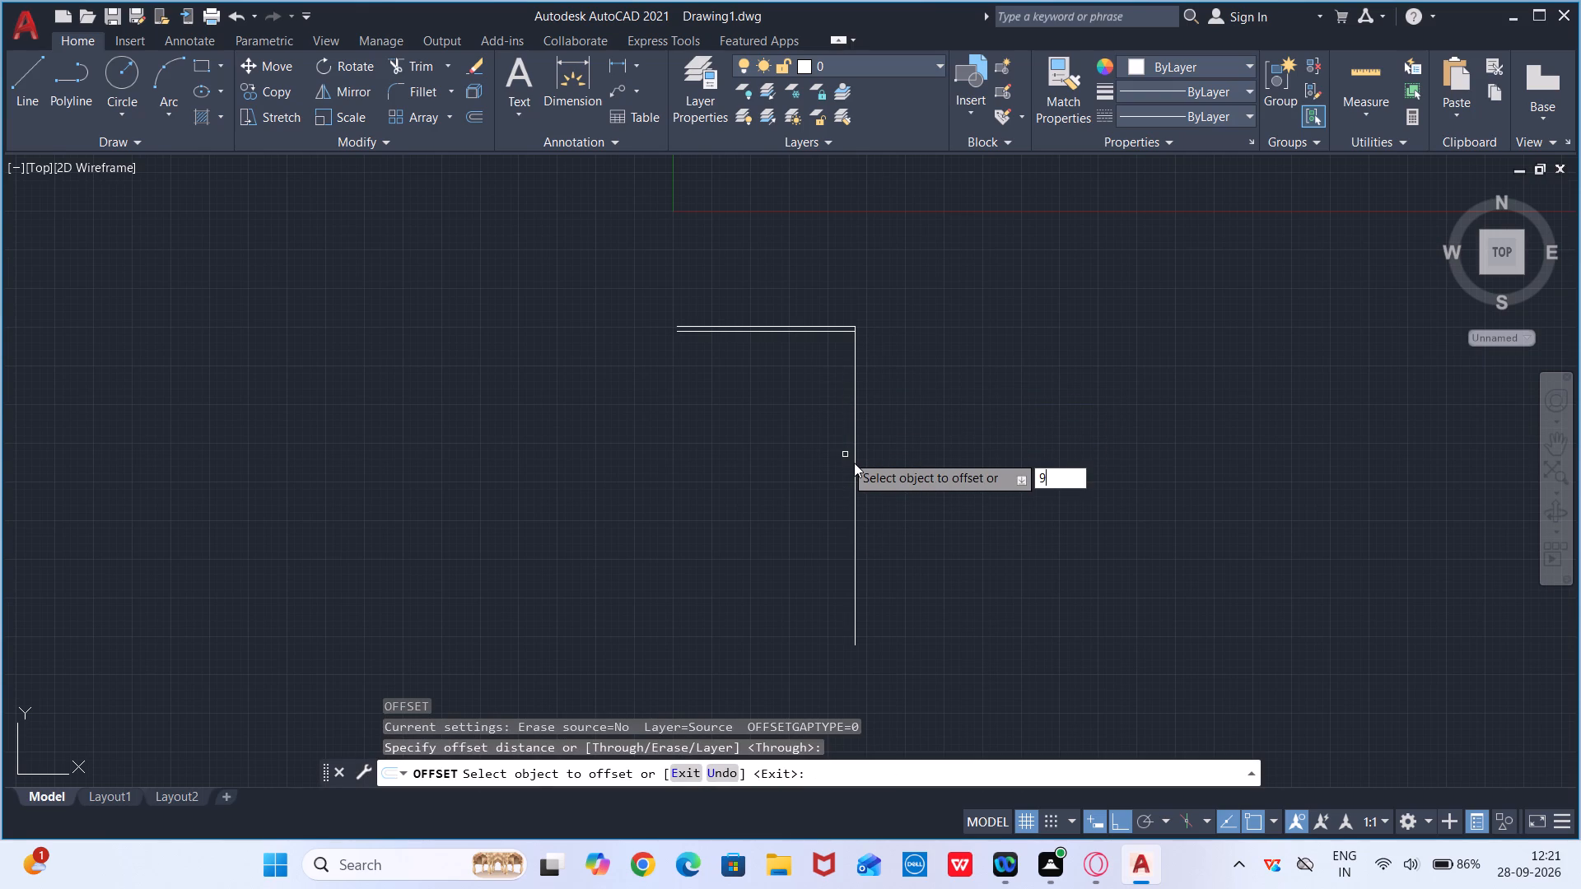
key(BackSpace)
click(854, 449)
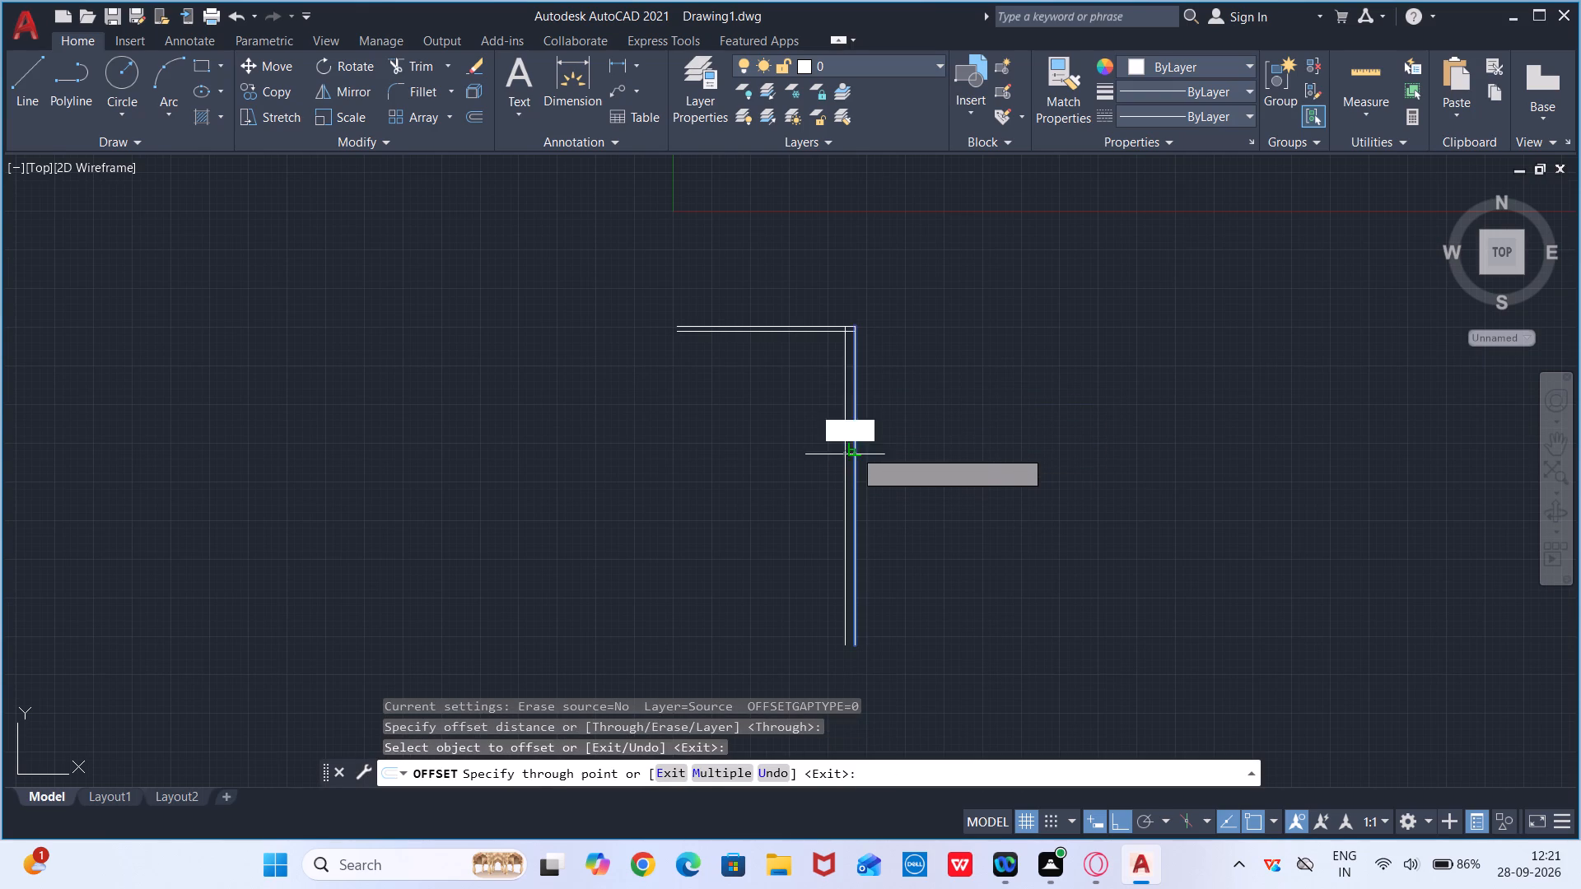
text(9")
key(Return)
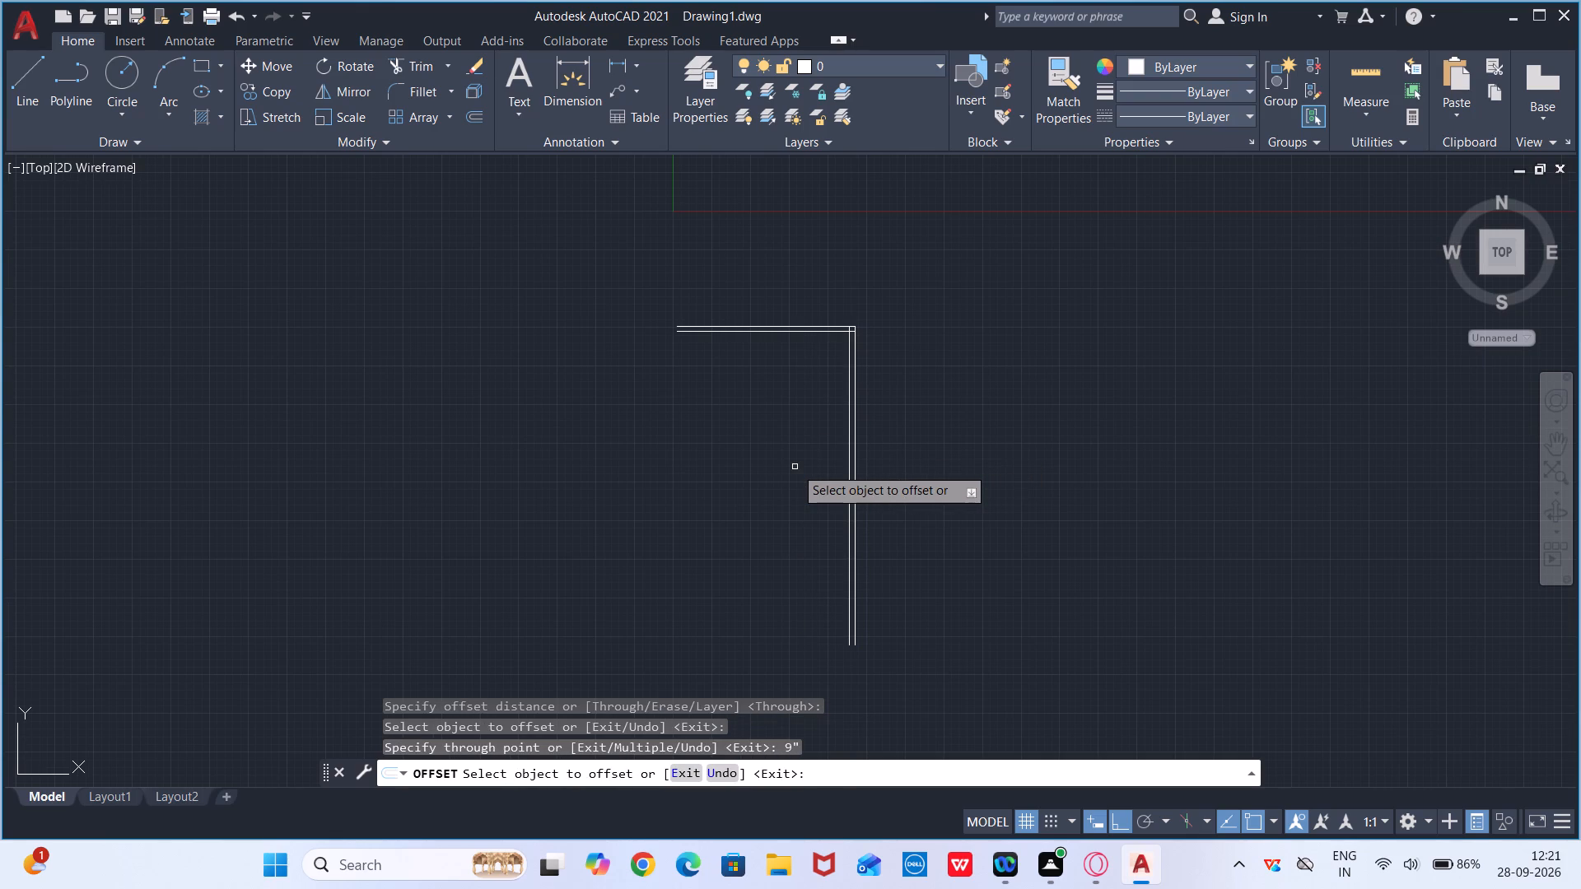
key(Escape)
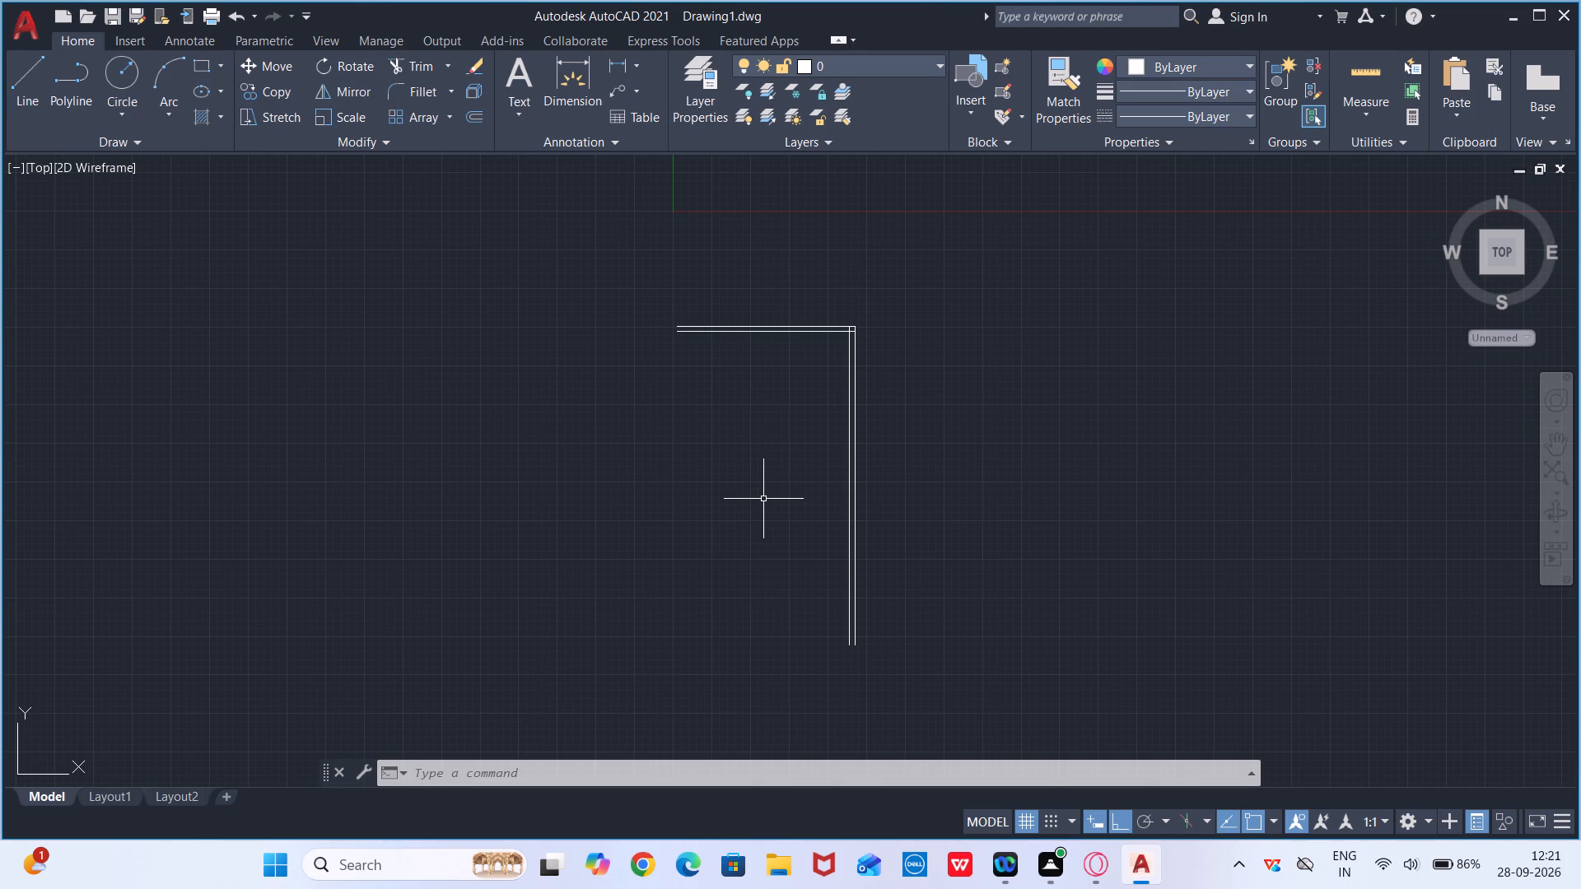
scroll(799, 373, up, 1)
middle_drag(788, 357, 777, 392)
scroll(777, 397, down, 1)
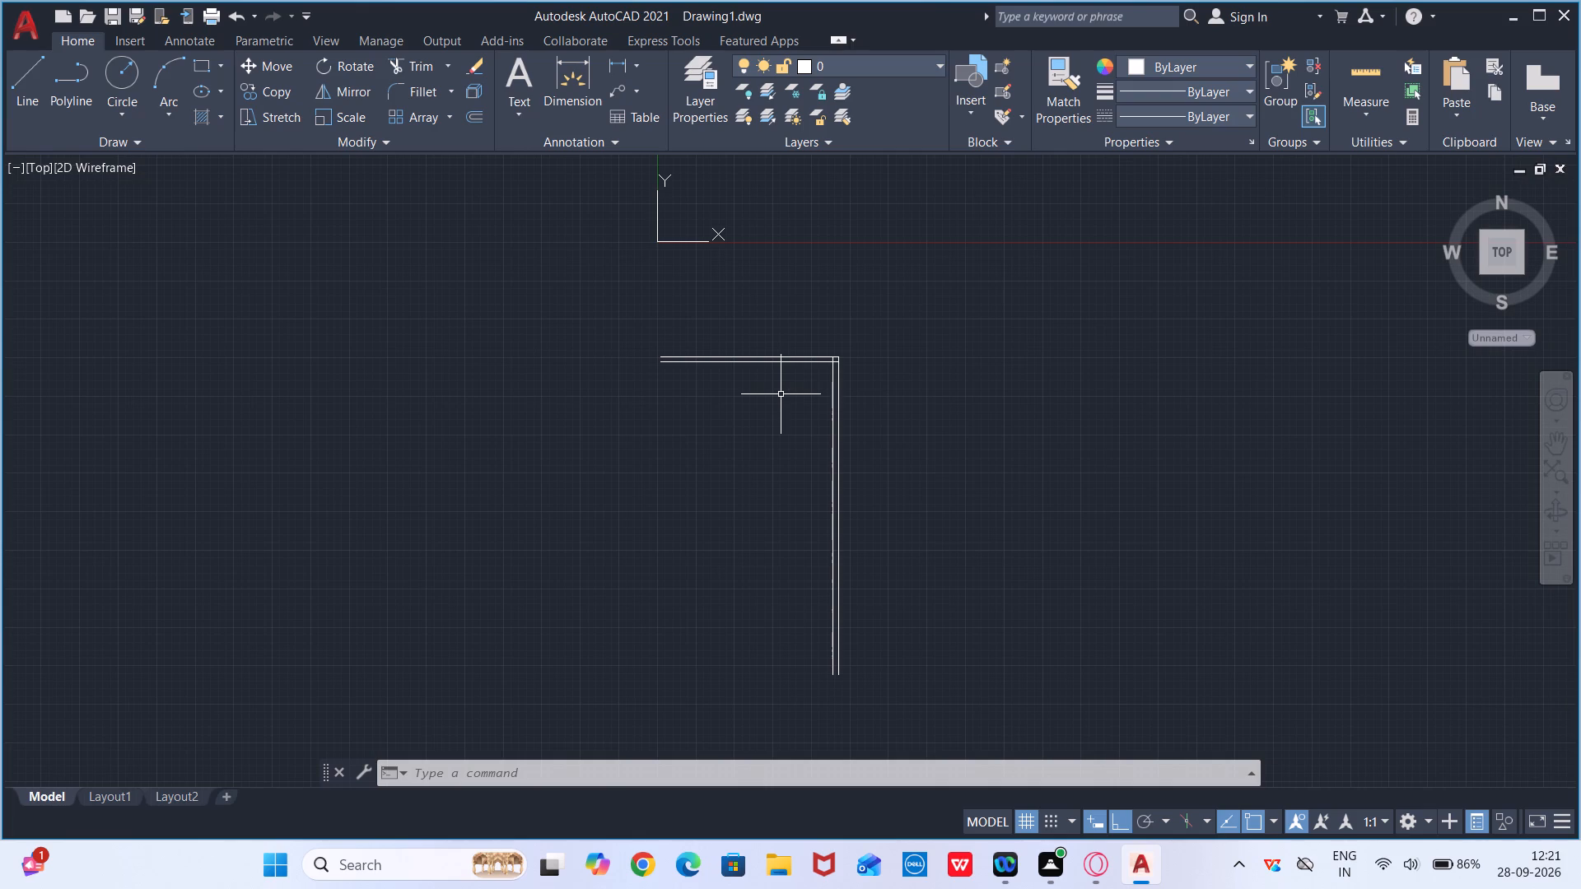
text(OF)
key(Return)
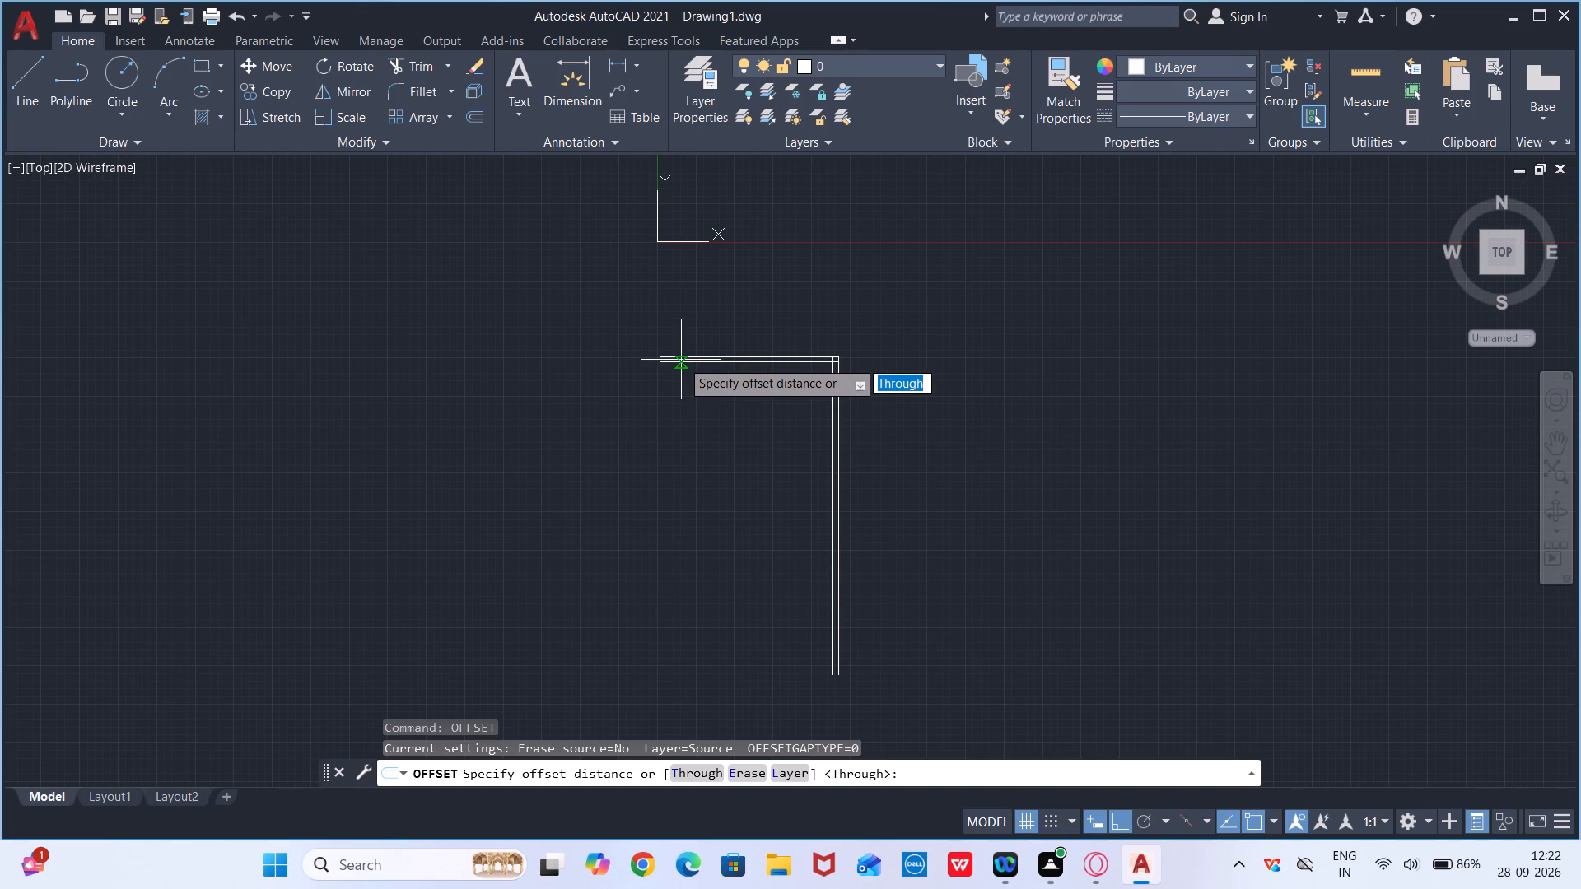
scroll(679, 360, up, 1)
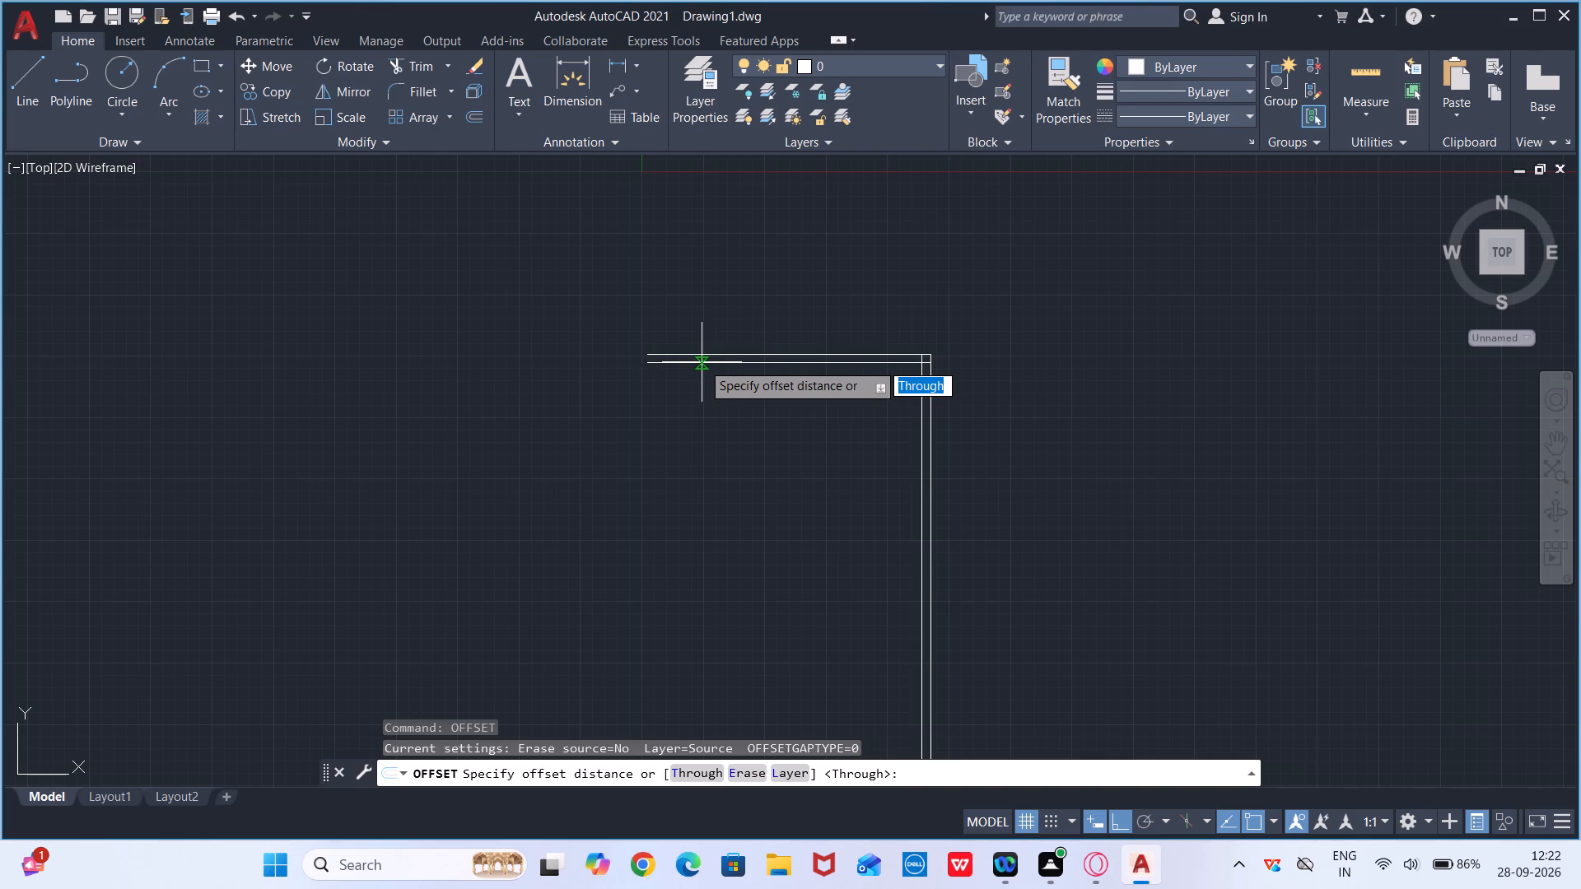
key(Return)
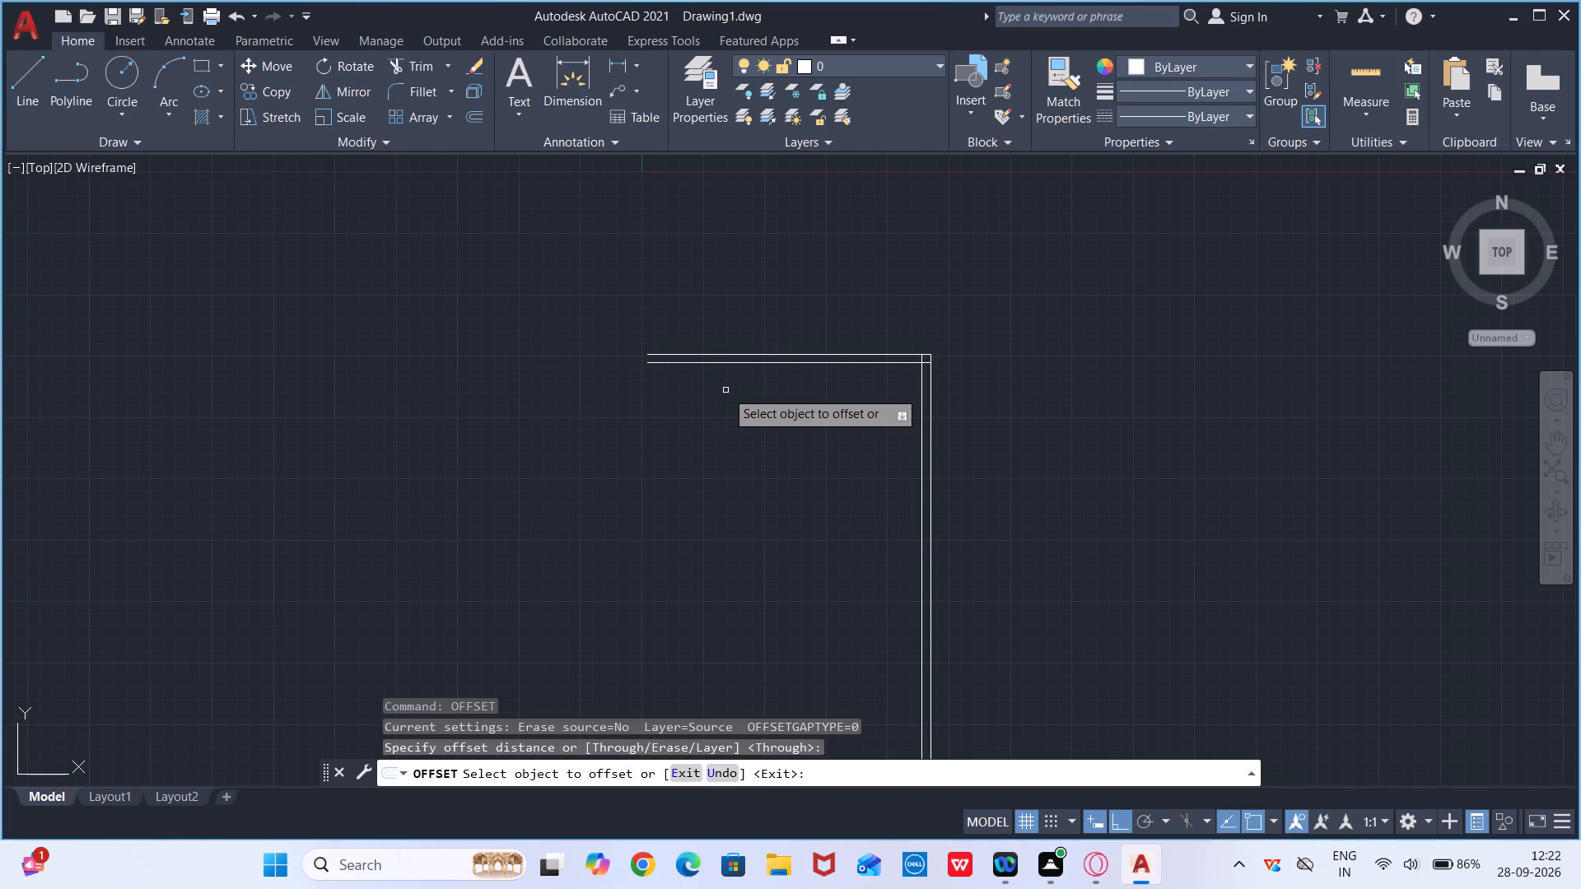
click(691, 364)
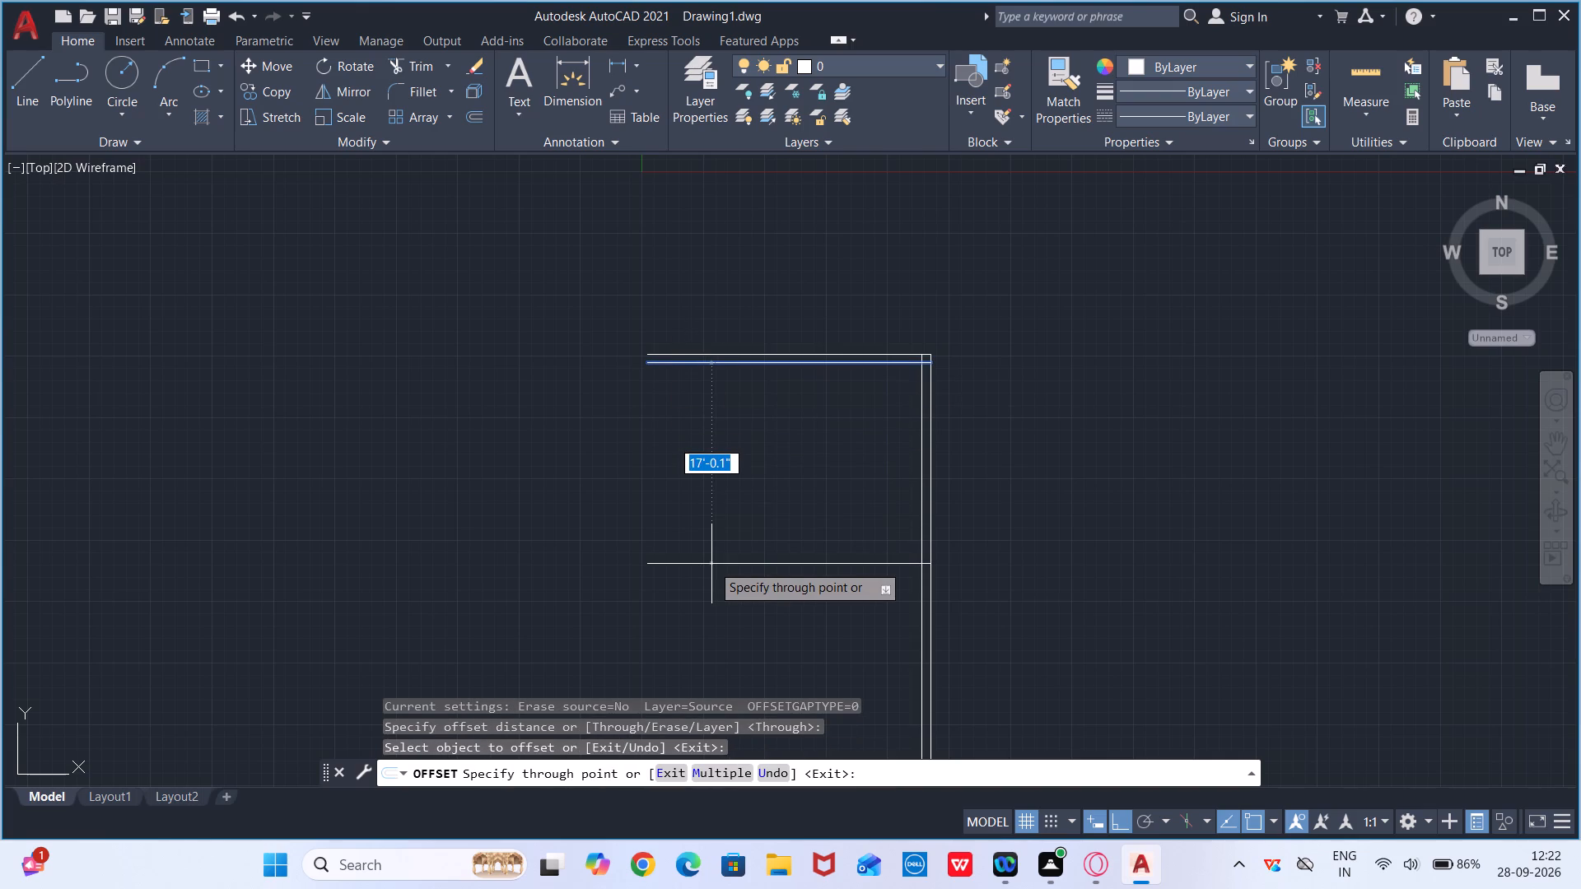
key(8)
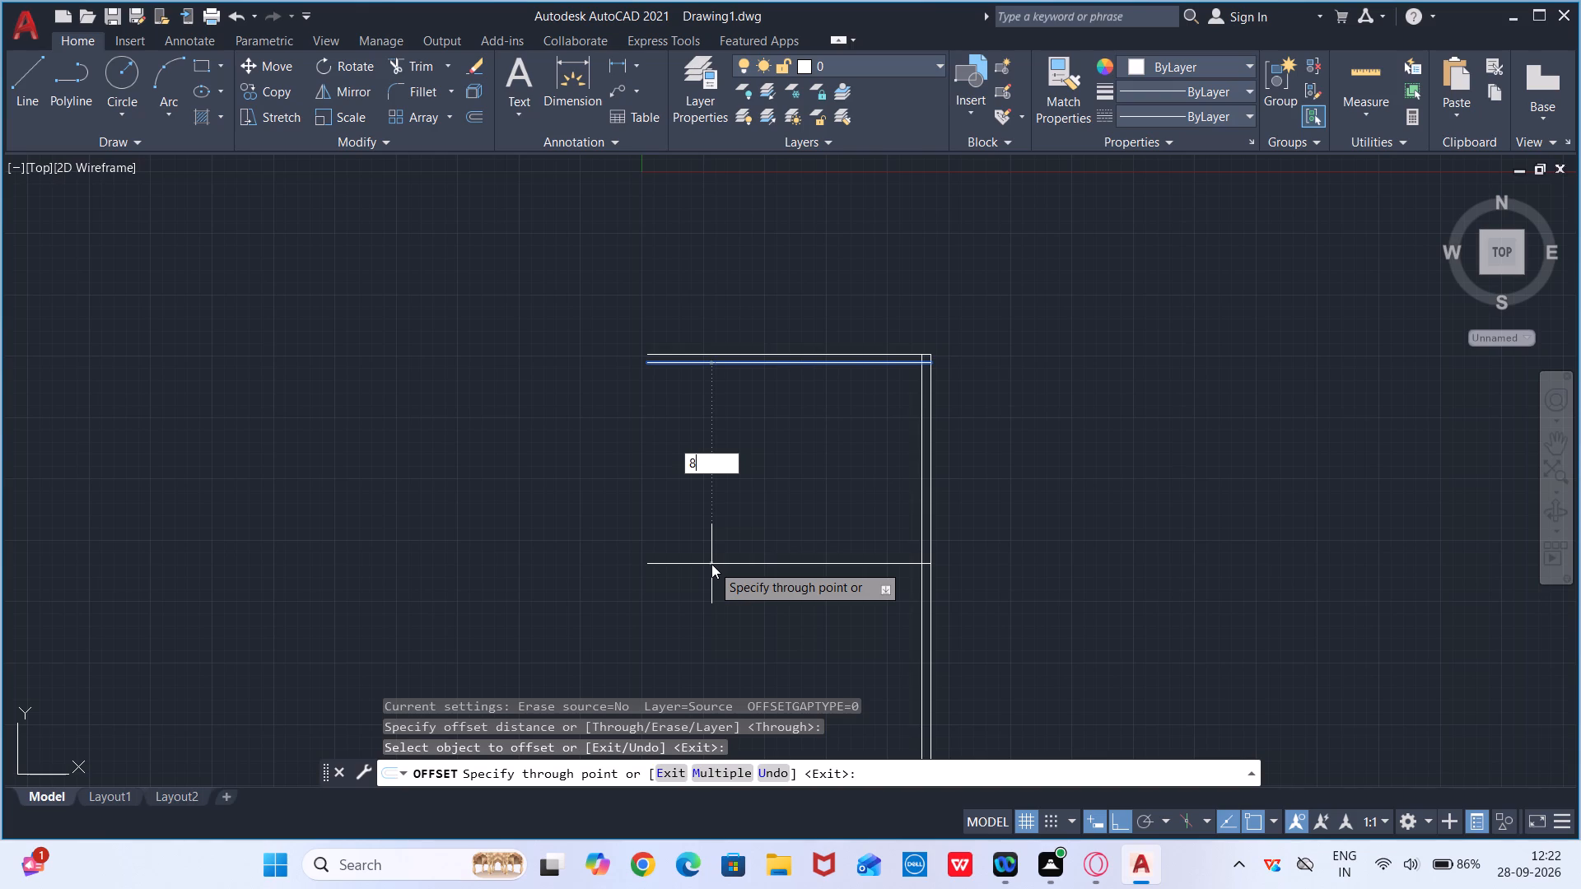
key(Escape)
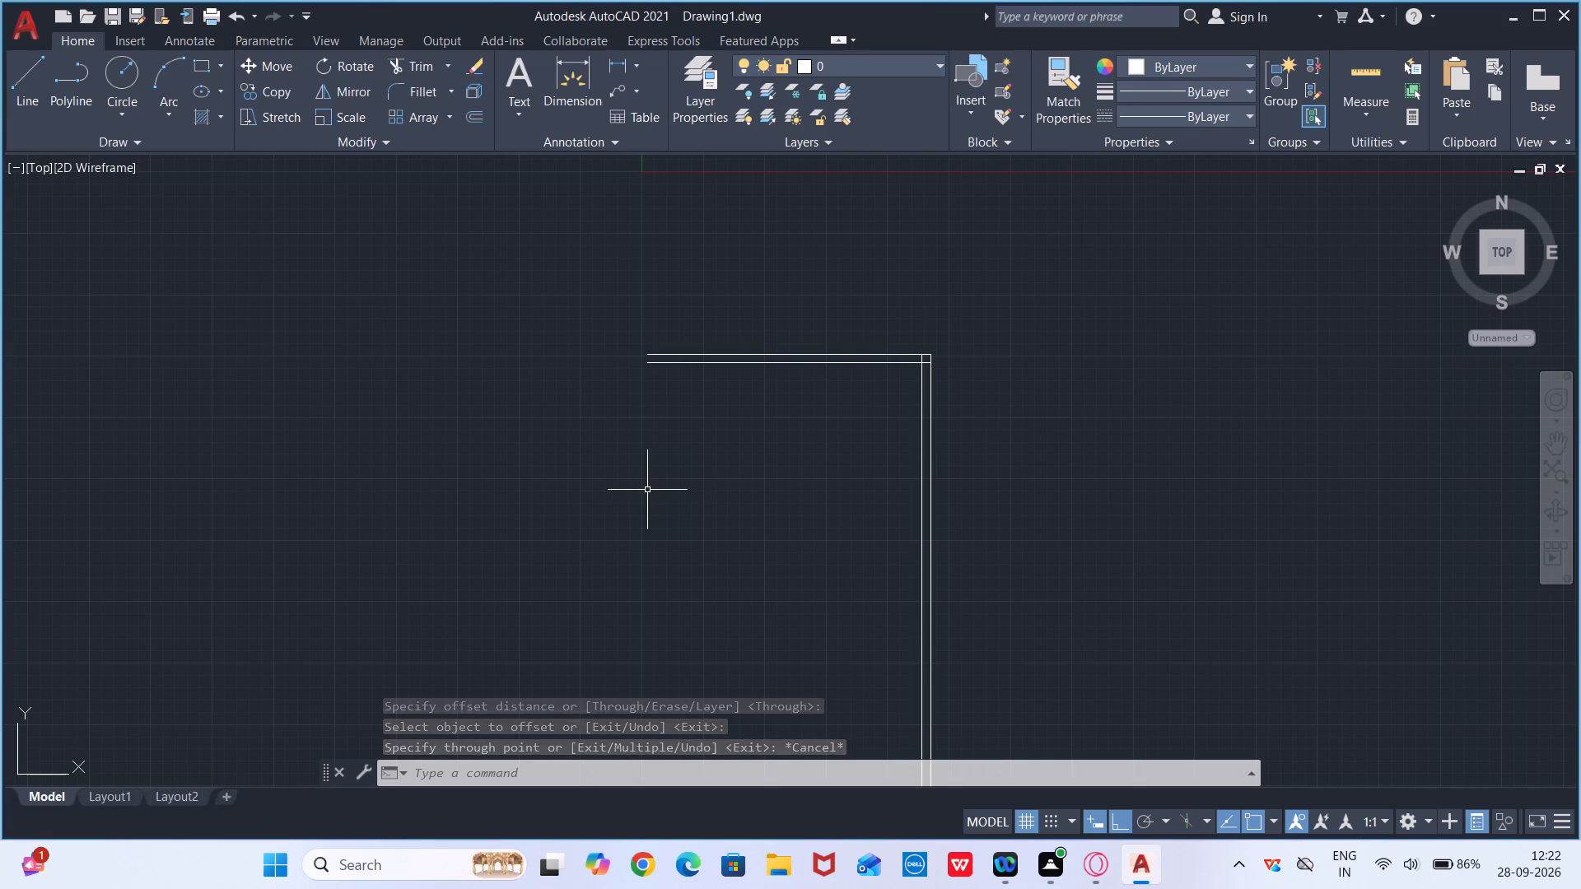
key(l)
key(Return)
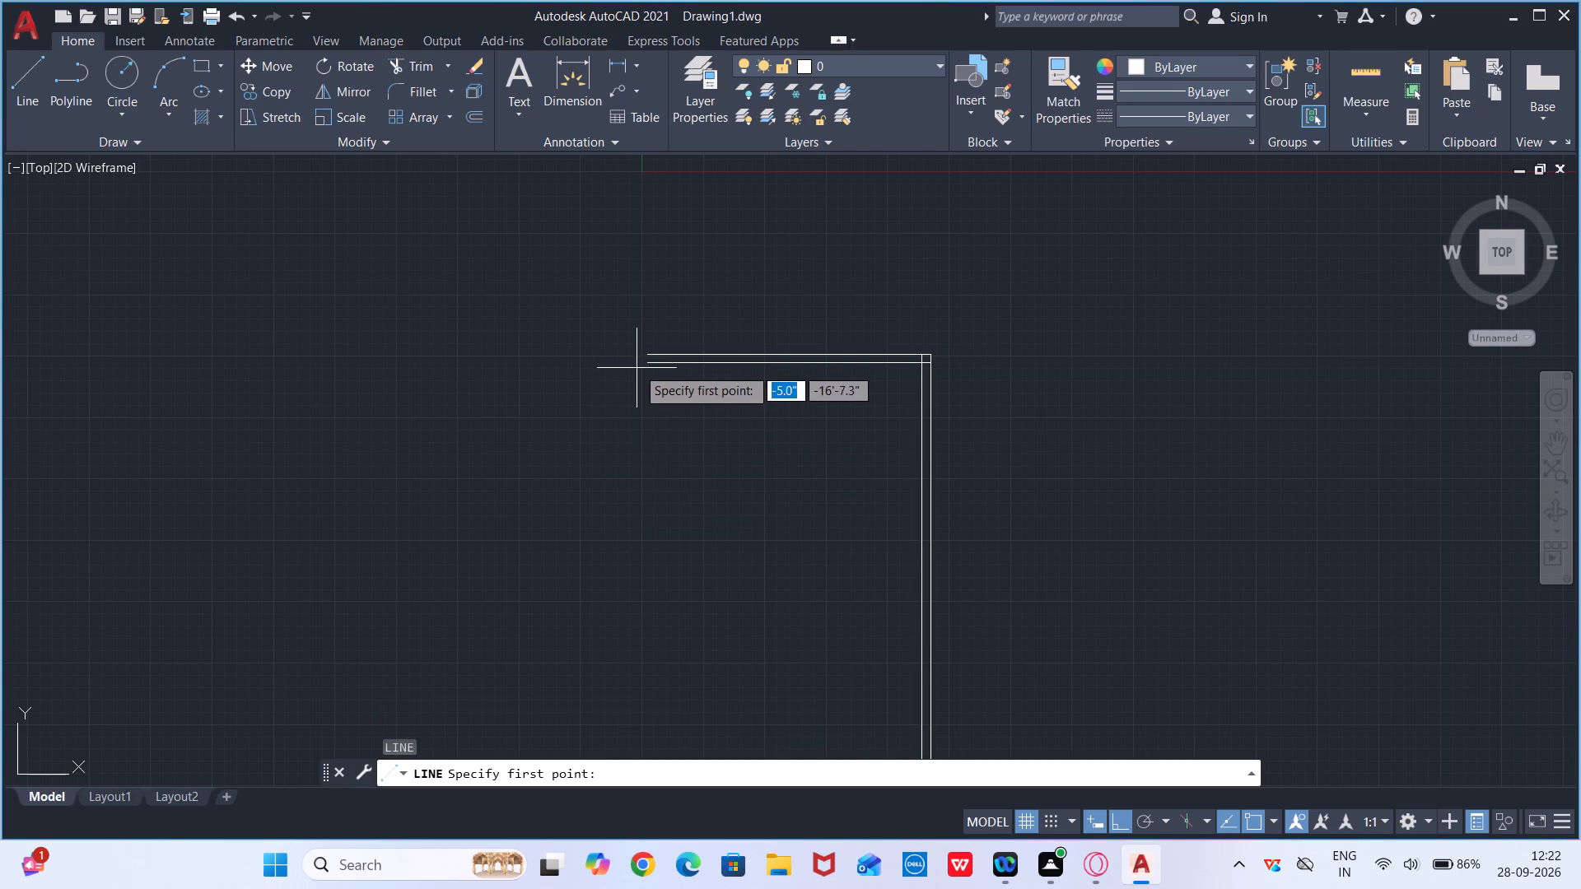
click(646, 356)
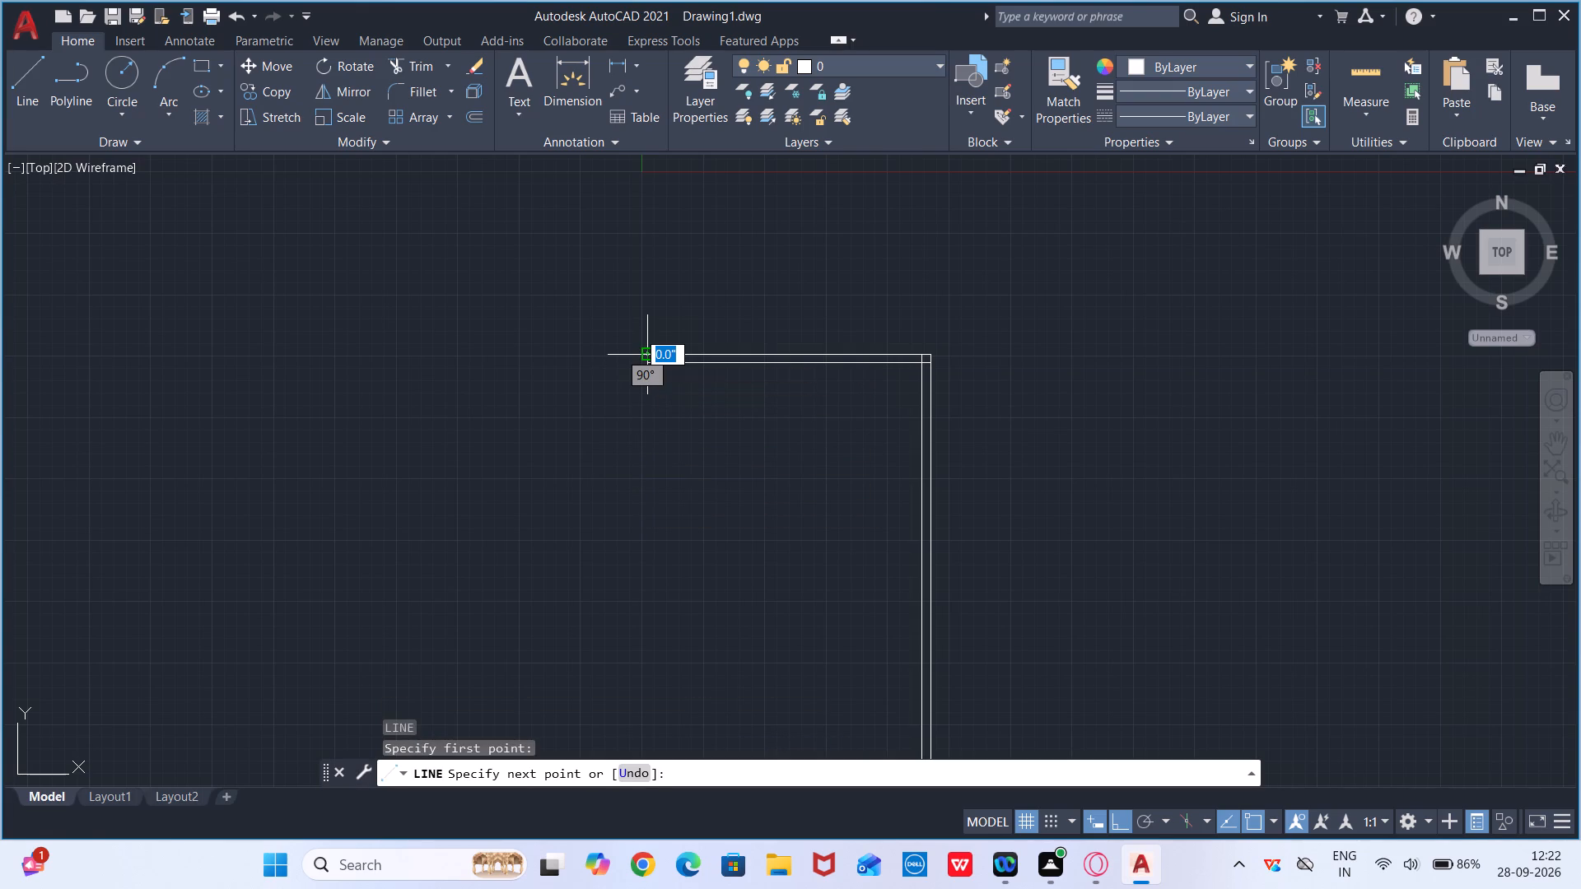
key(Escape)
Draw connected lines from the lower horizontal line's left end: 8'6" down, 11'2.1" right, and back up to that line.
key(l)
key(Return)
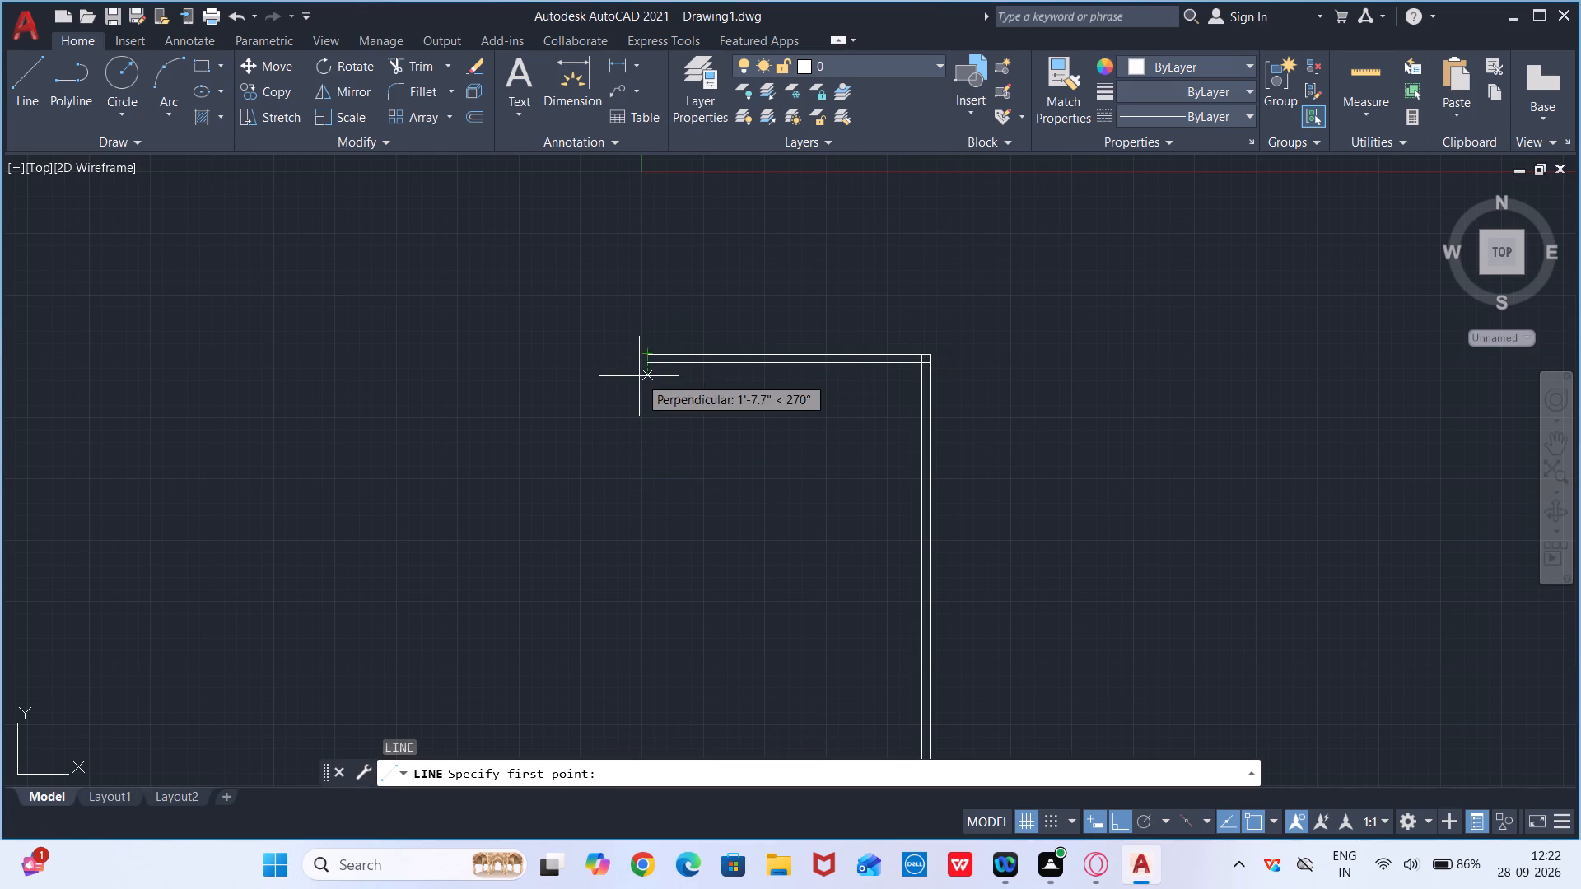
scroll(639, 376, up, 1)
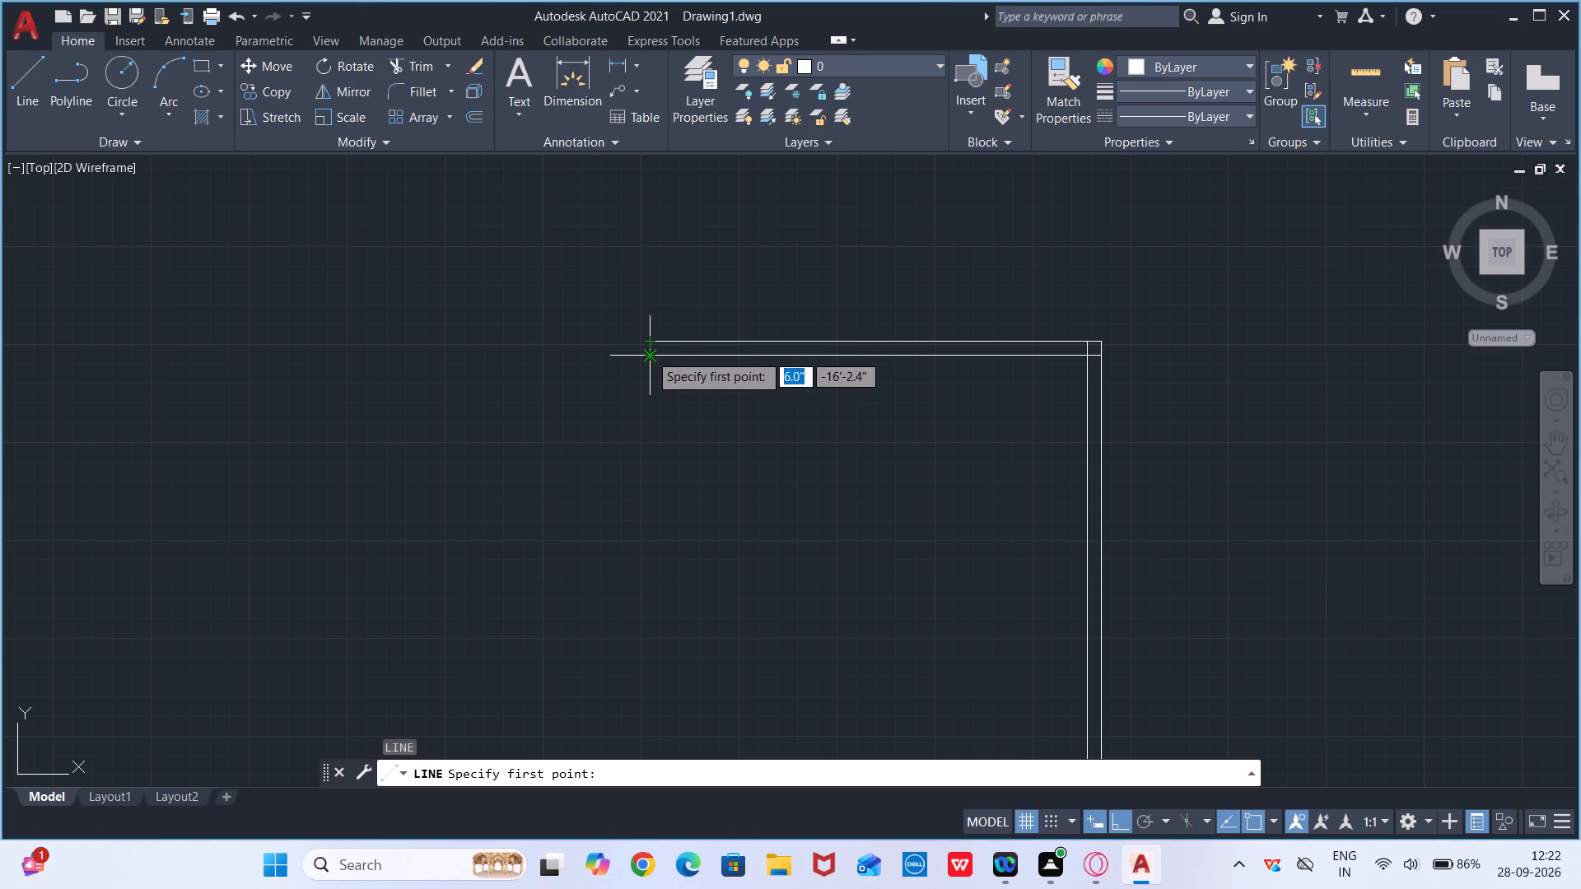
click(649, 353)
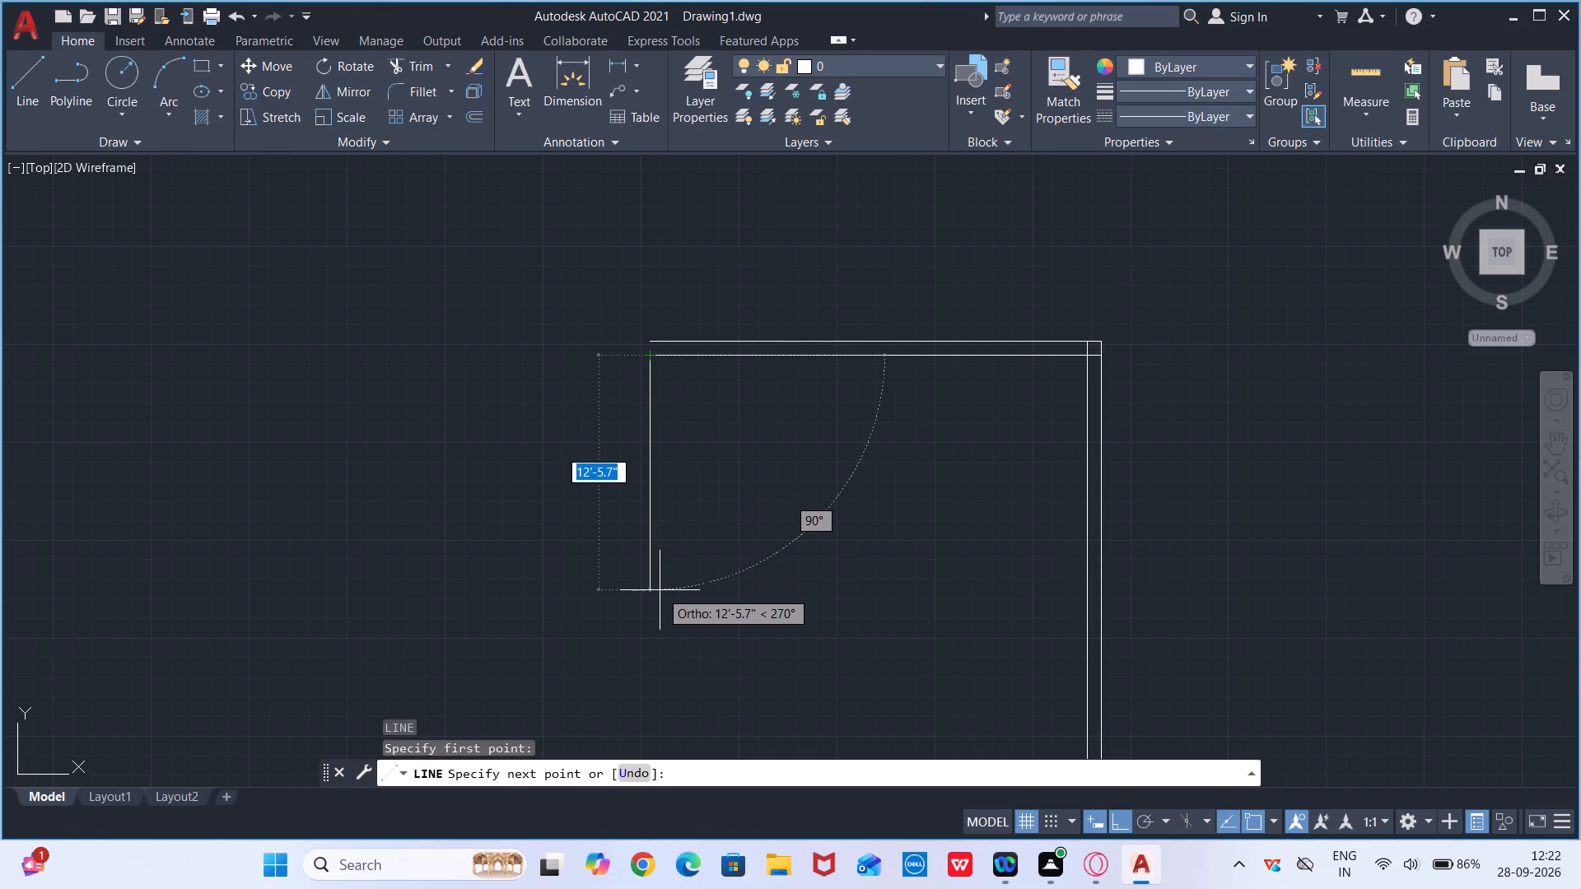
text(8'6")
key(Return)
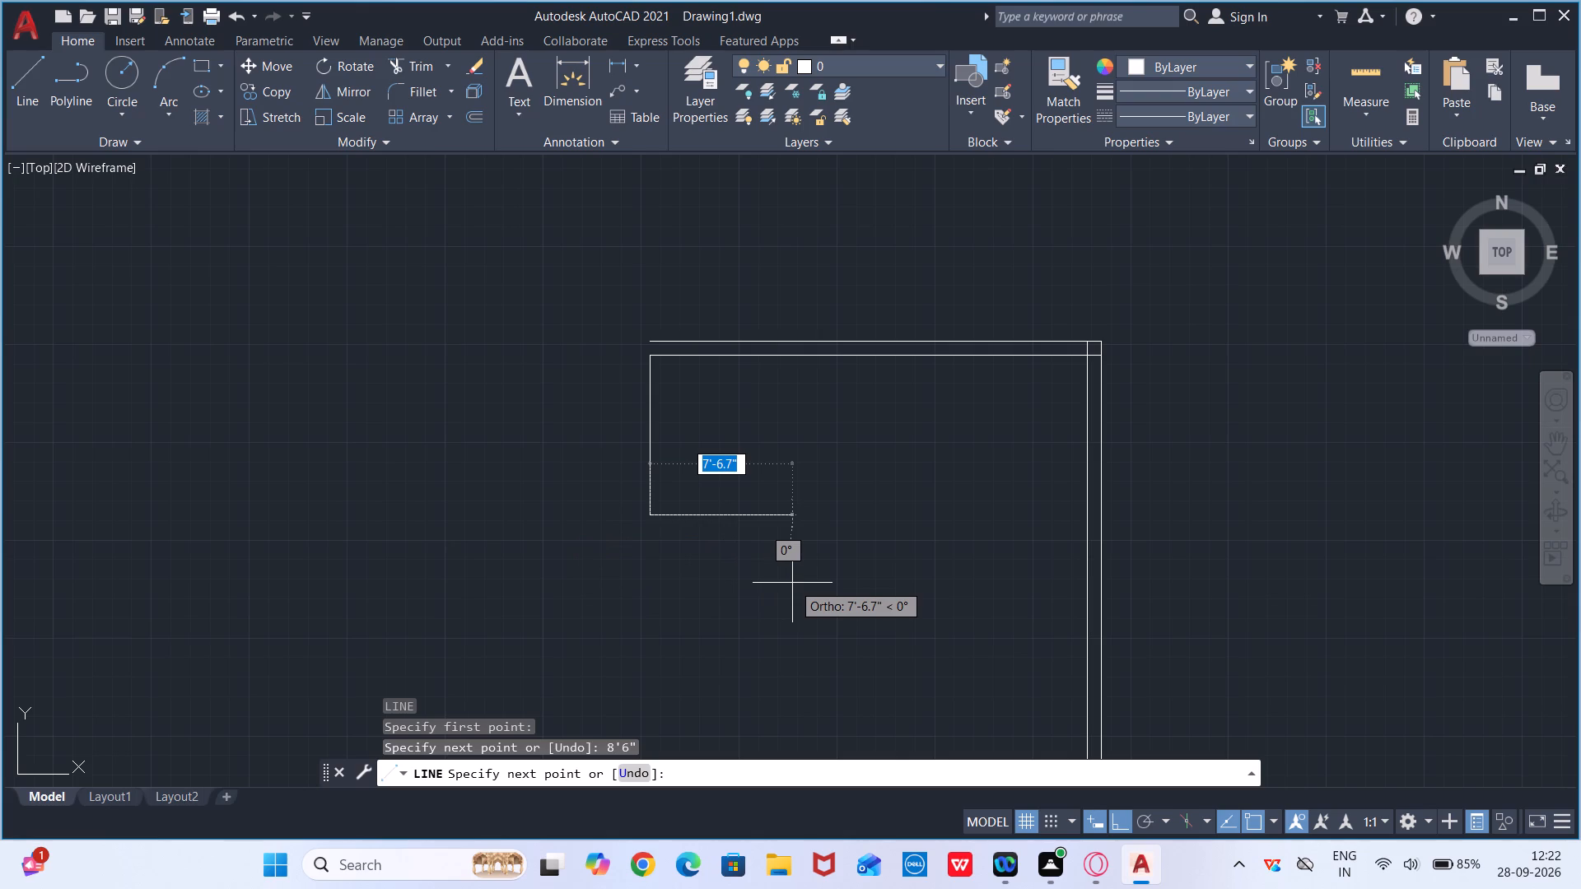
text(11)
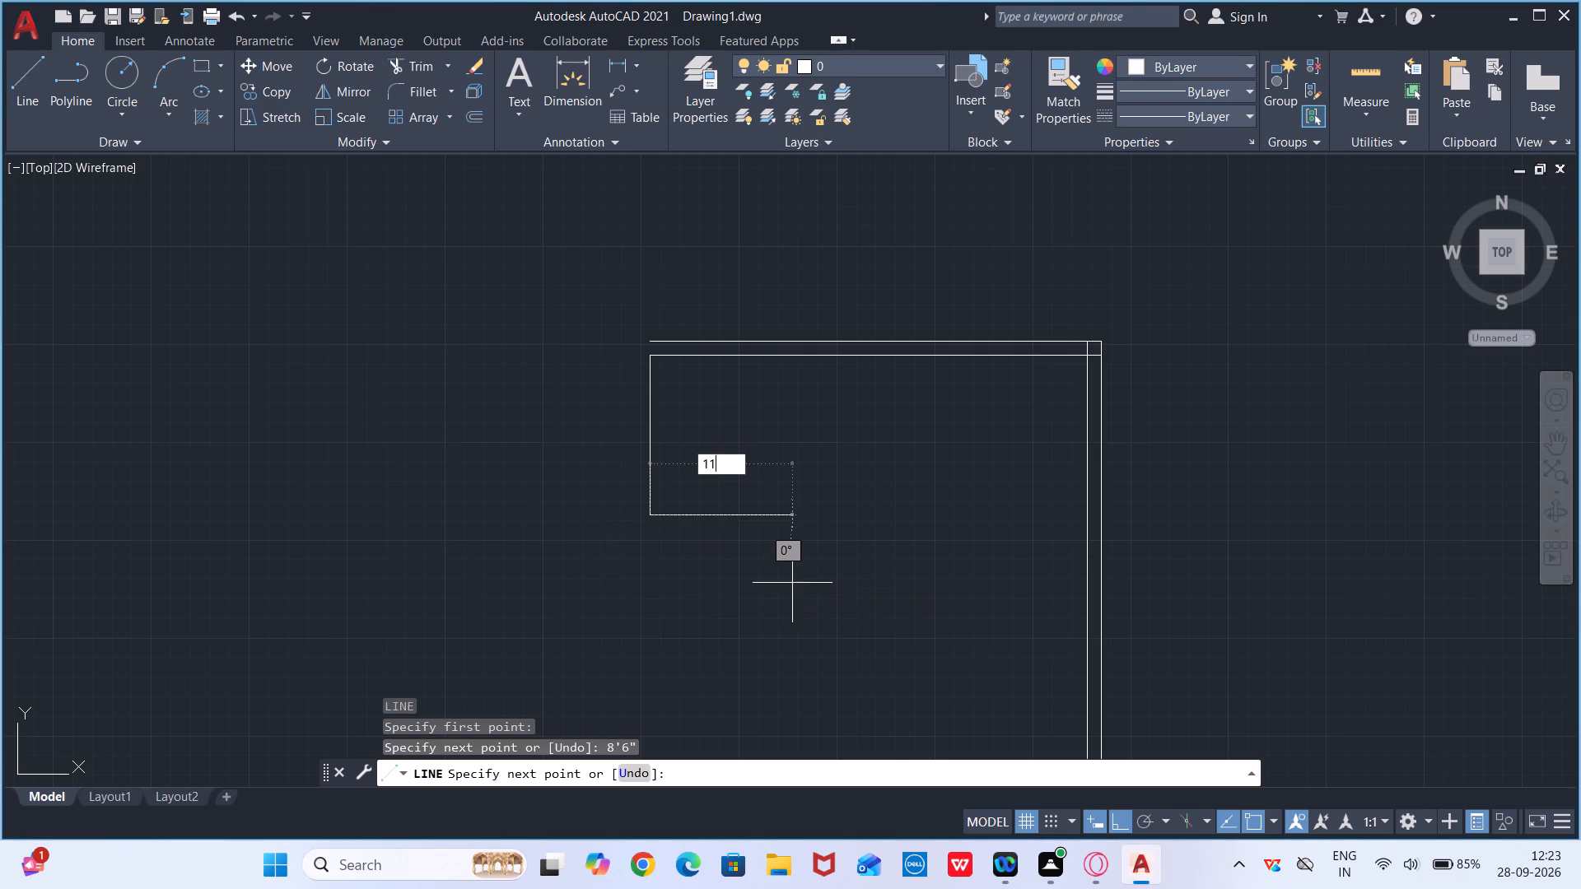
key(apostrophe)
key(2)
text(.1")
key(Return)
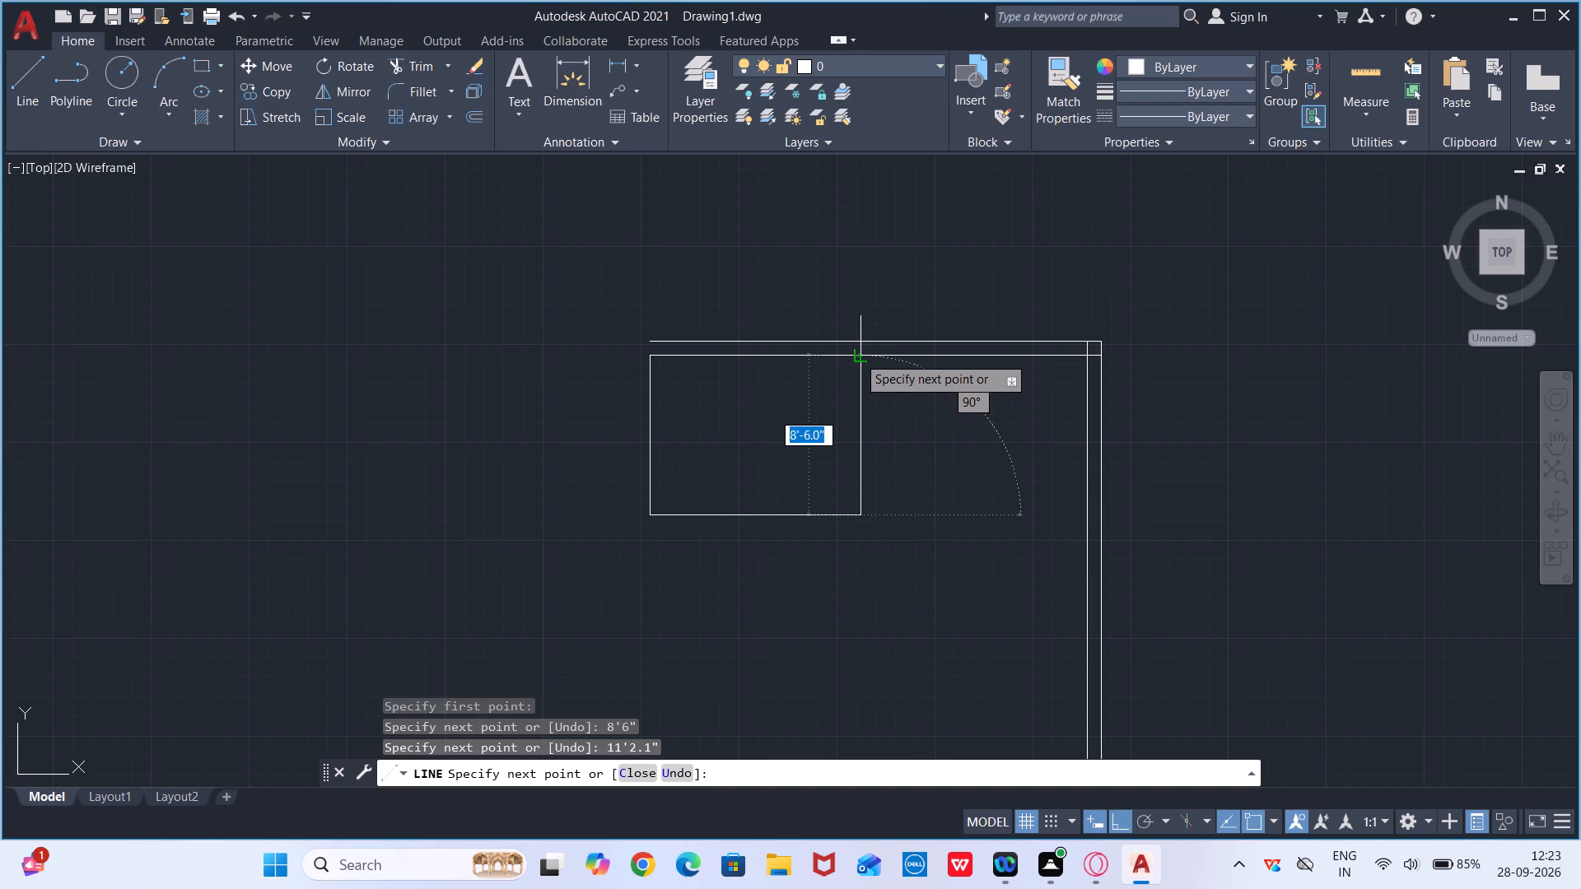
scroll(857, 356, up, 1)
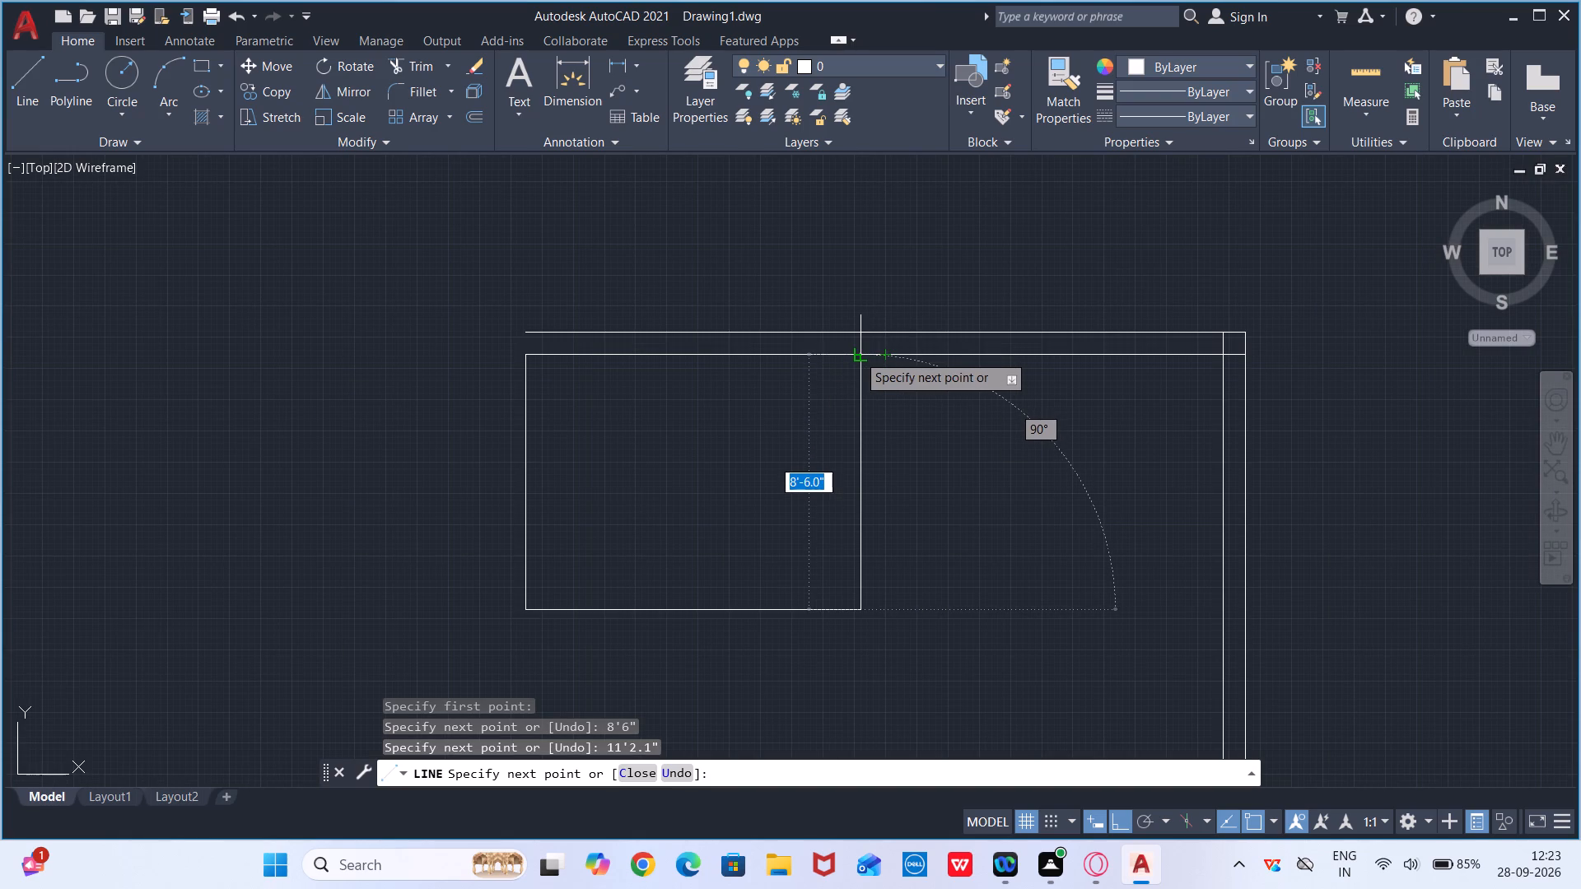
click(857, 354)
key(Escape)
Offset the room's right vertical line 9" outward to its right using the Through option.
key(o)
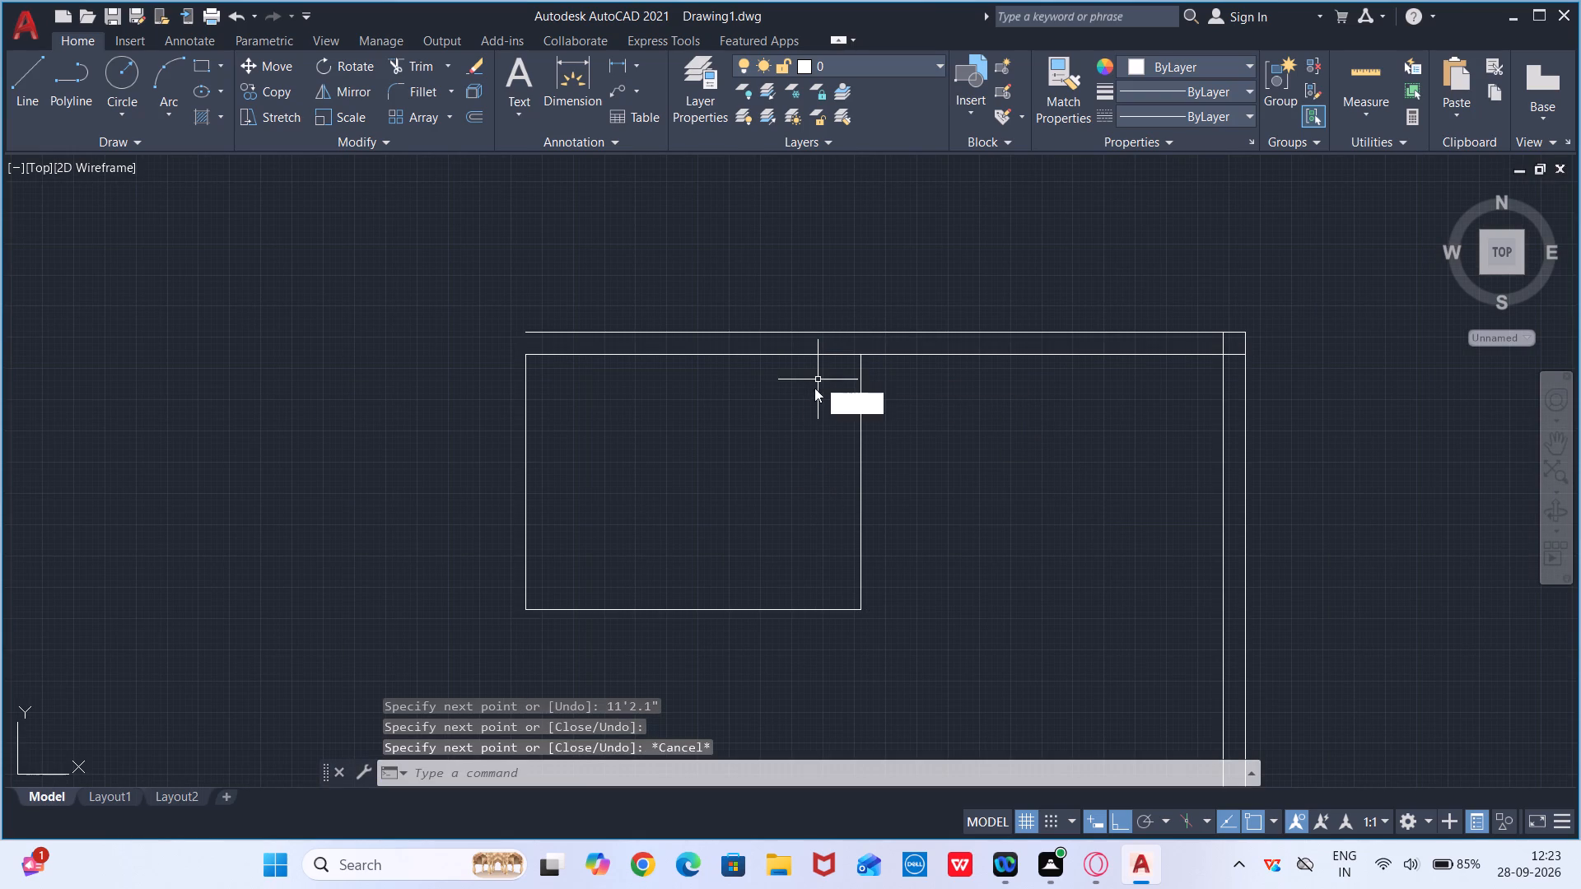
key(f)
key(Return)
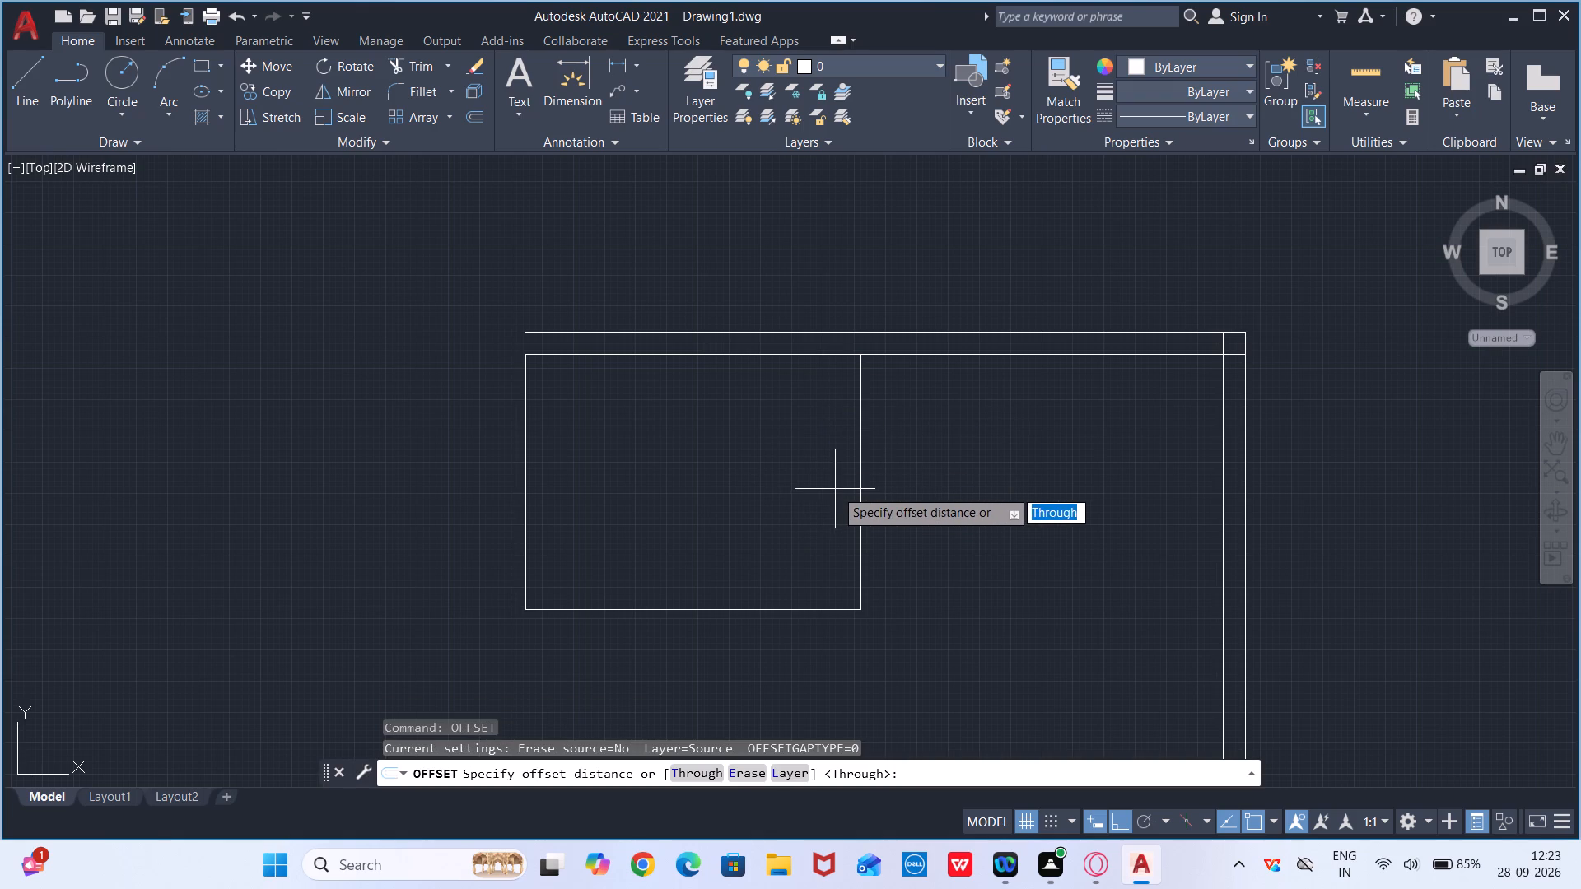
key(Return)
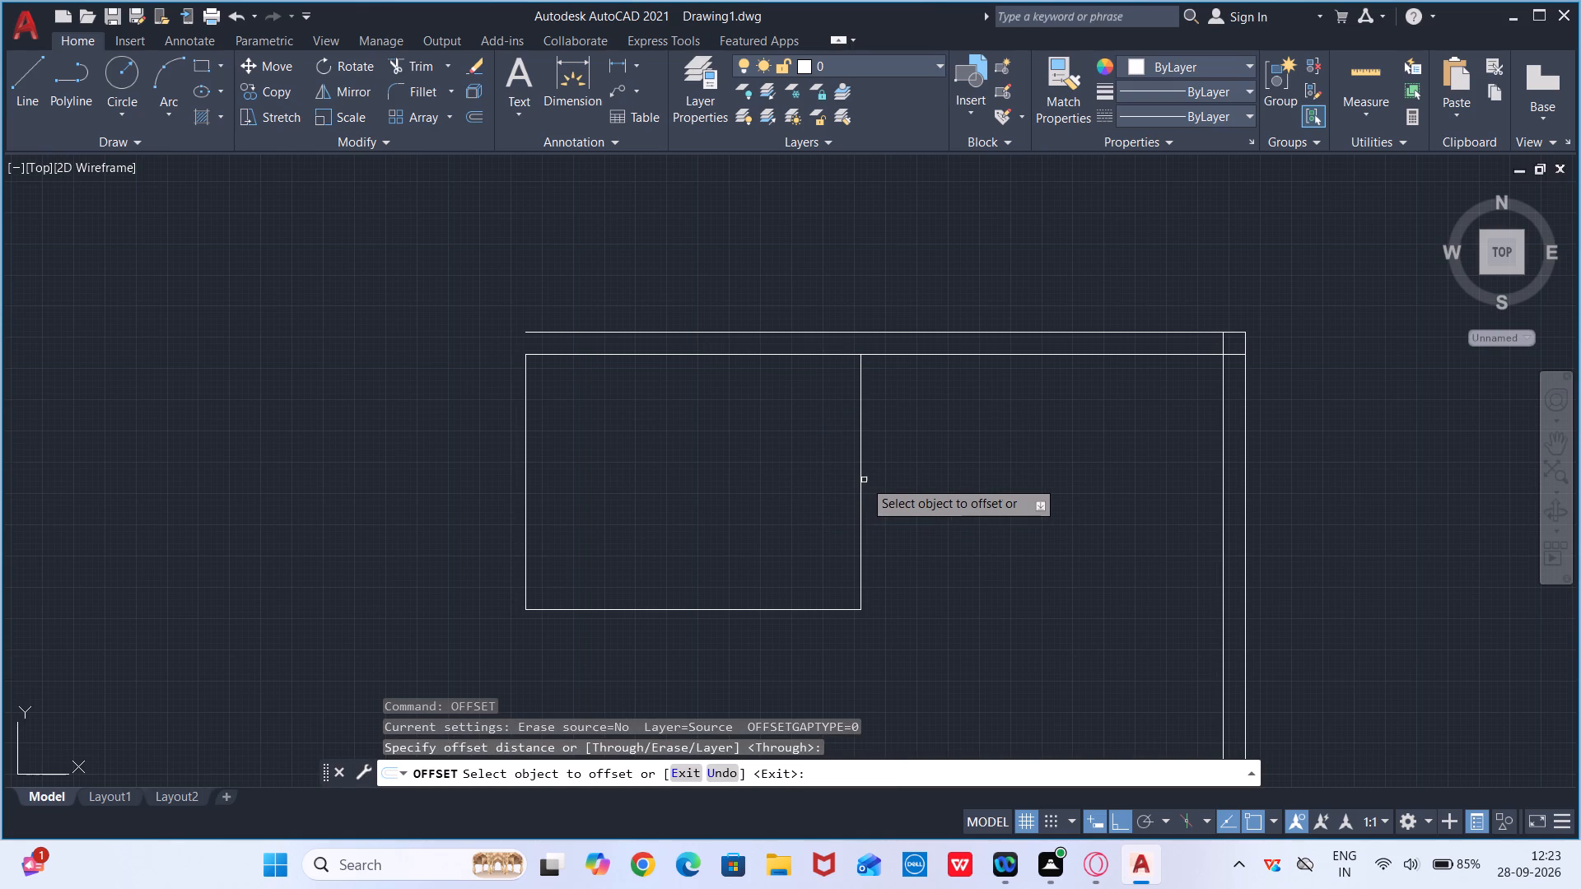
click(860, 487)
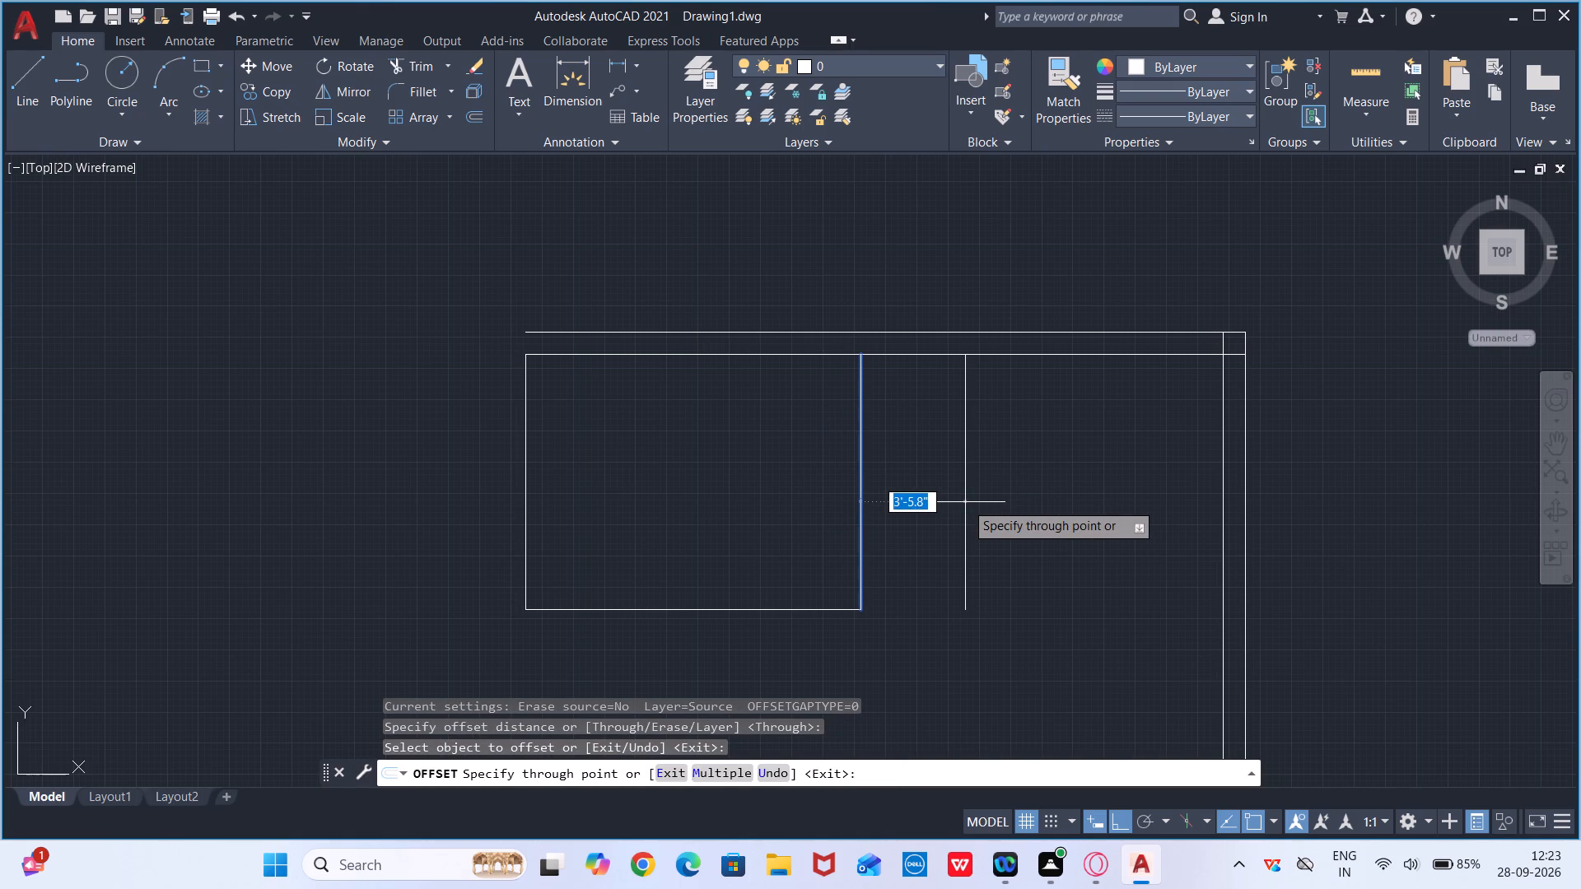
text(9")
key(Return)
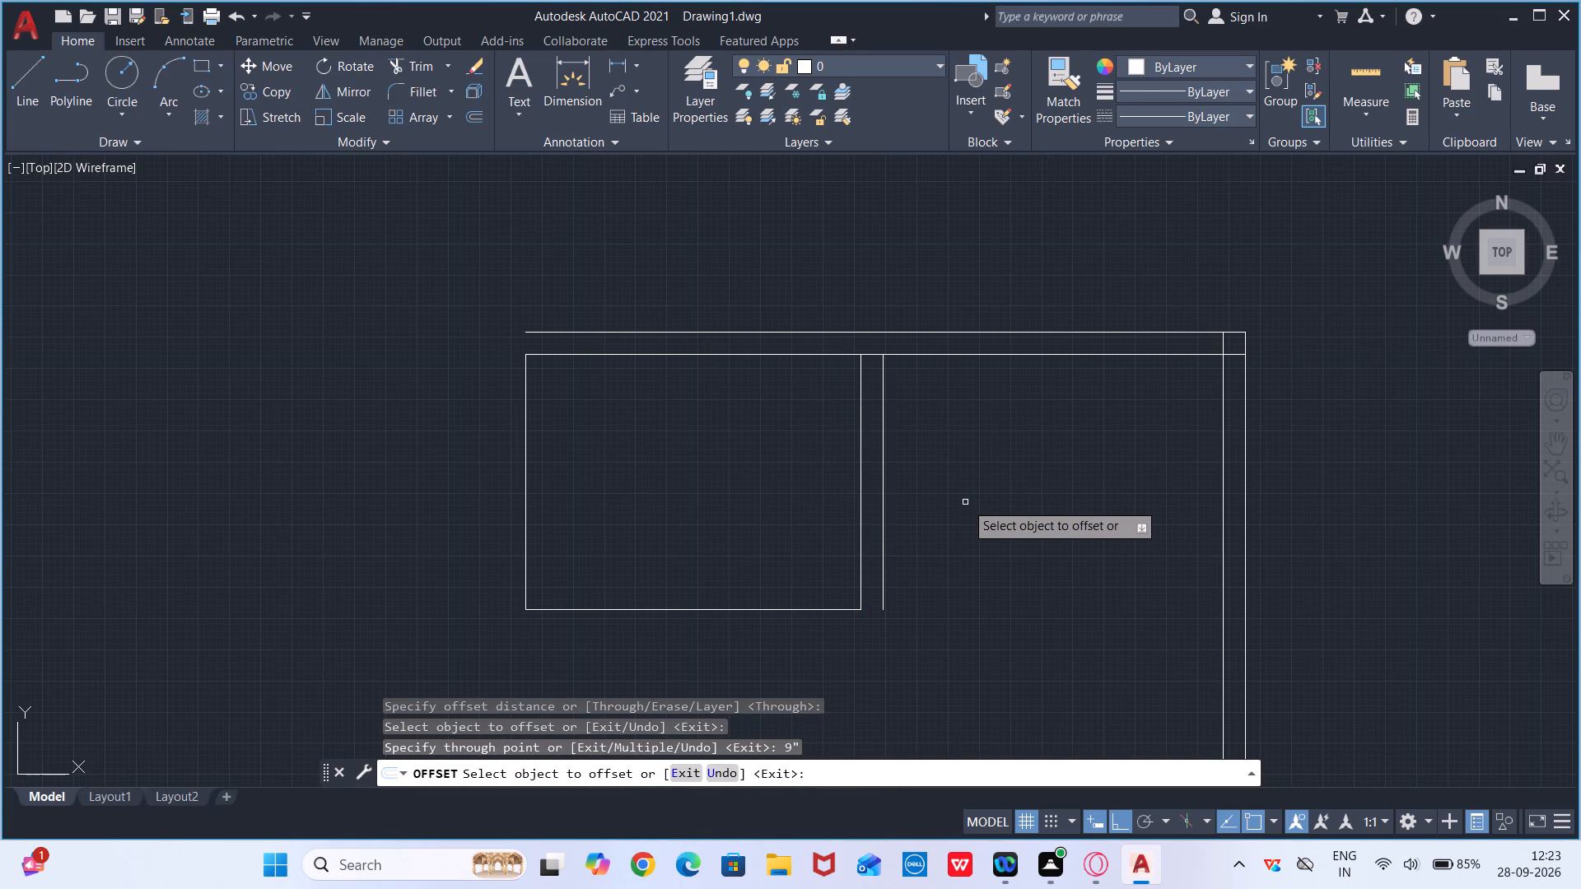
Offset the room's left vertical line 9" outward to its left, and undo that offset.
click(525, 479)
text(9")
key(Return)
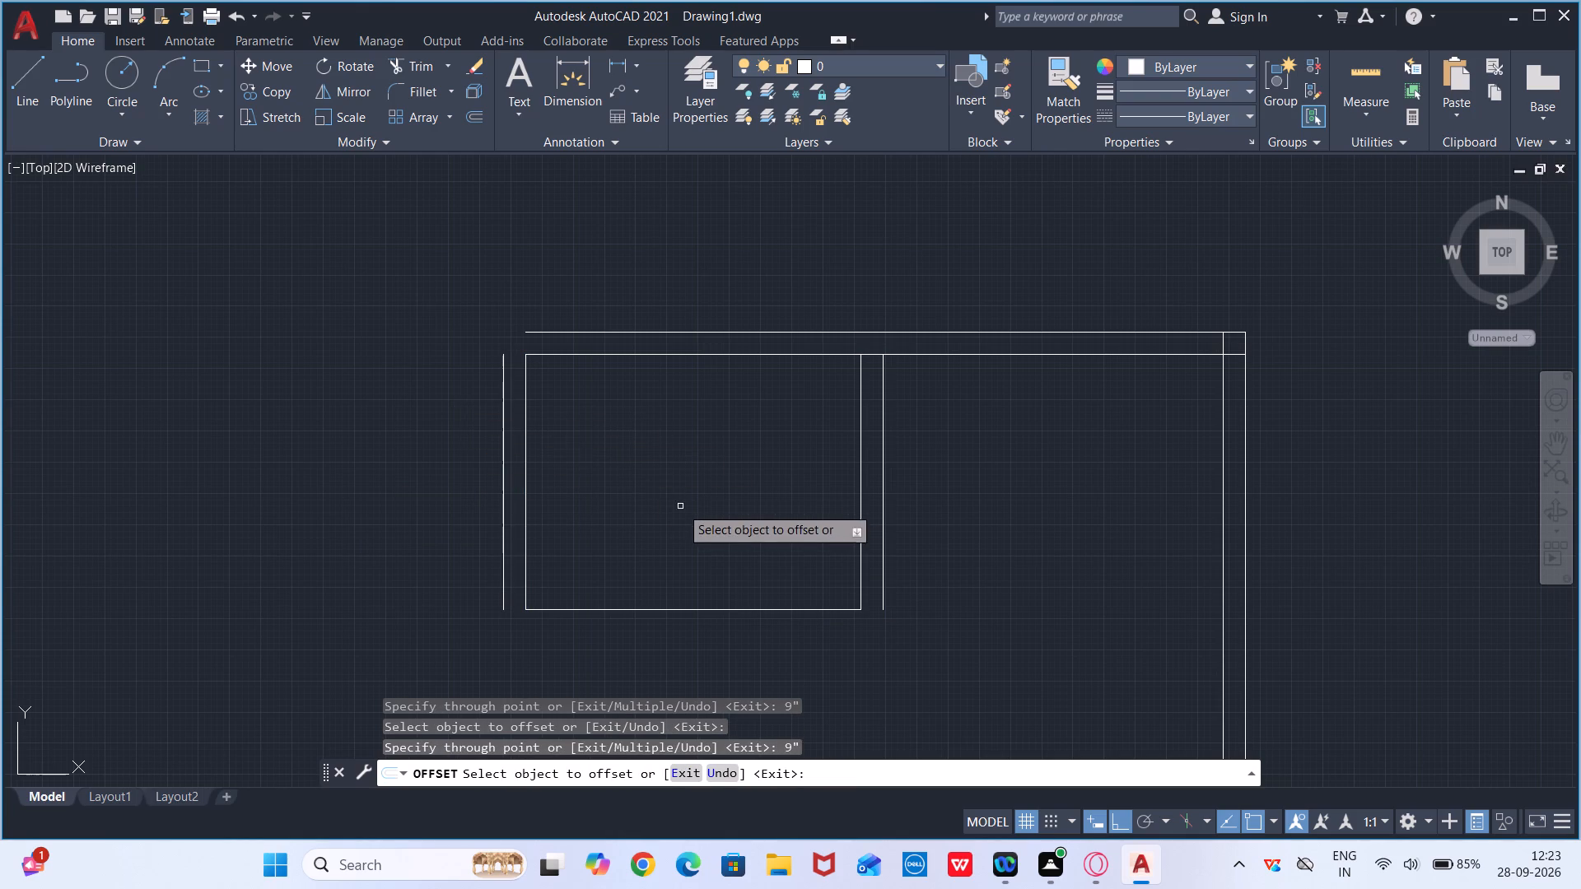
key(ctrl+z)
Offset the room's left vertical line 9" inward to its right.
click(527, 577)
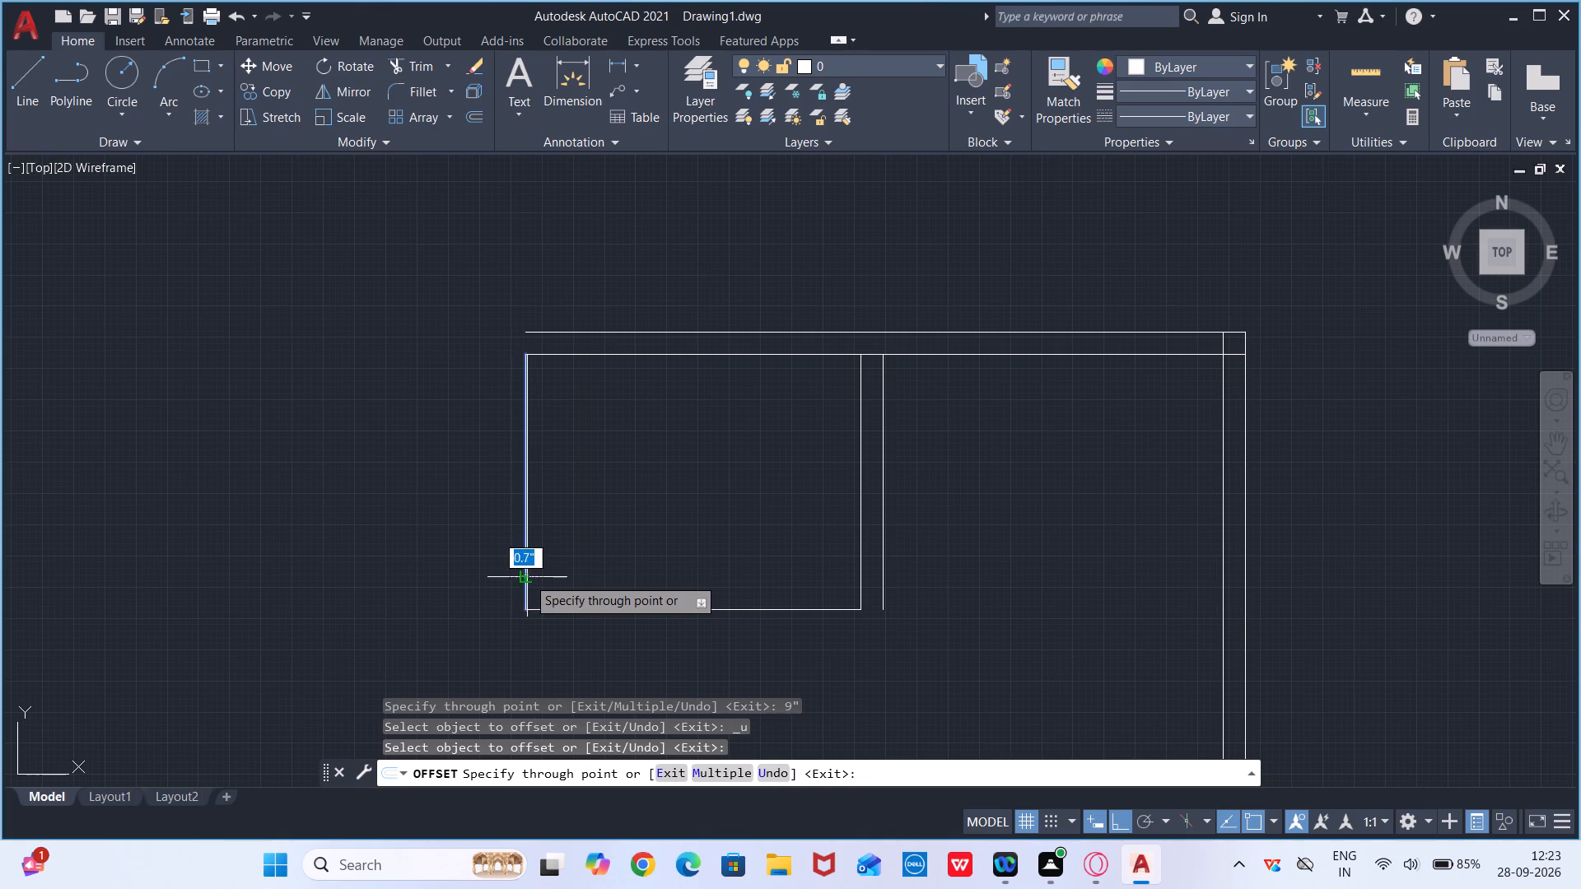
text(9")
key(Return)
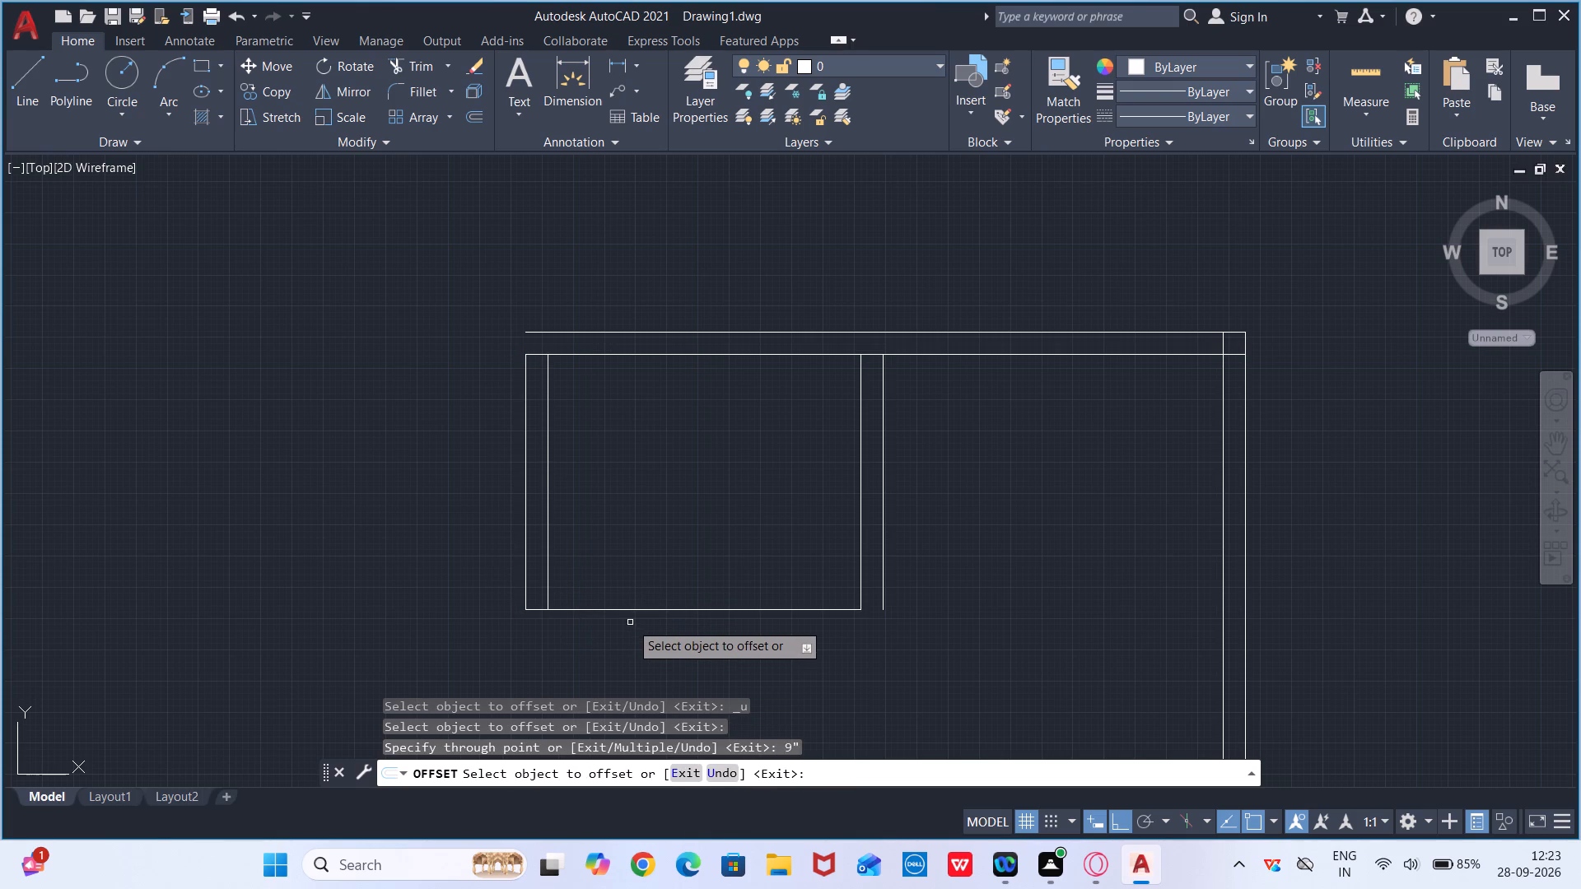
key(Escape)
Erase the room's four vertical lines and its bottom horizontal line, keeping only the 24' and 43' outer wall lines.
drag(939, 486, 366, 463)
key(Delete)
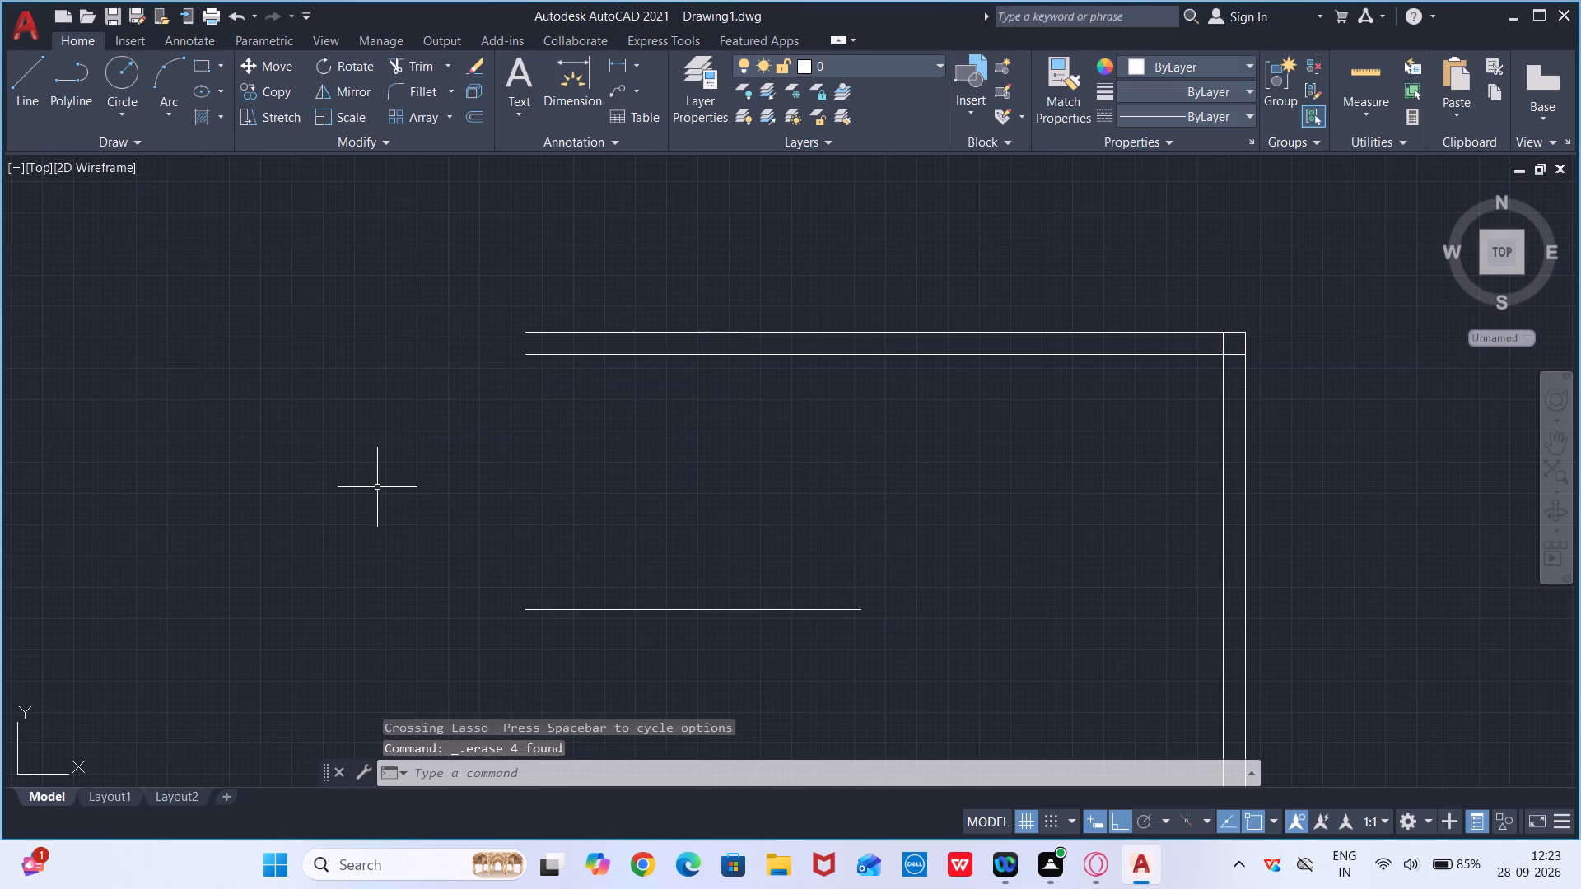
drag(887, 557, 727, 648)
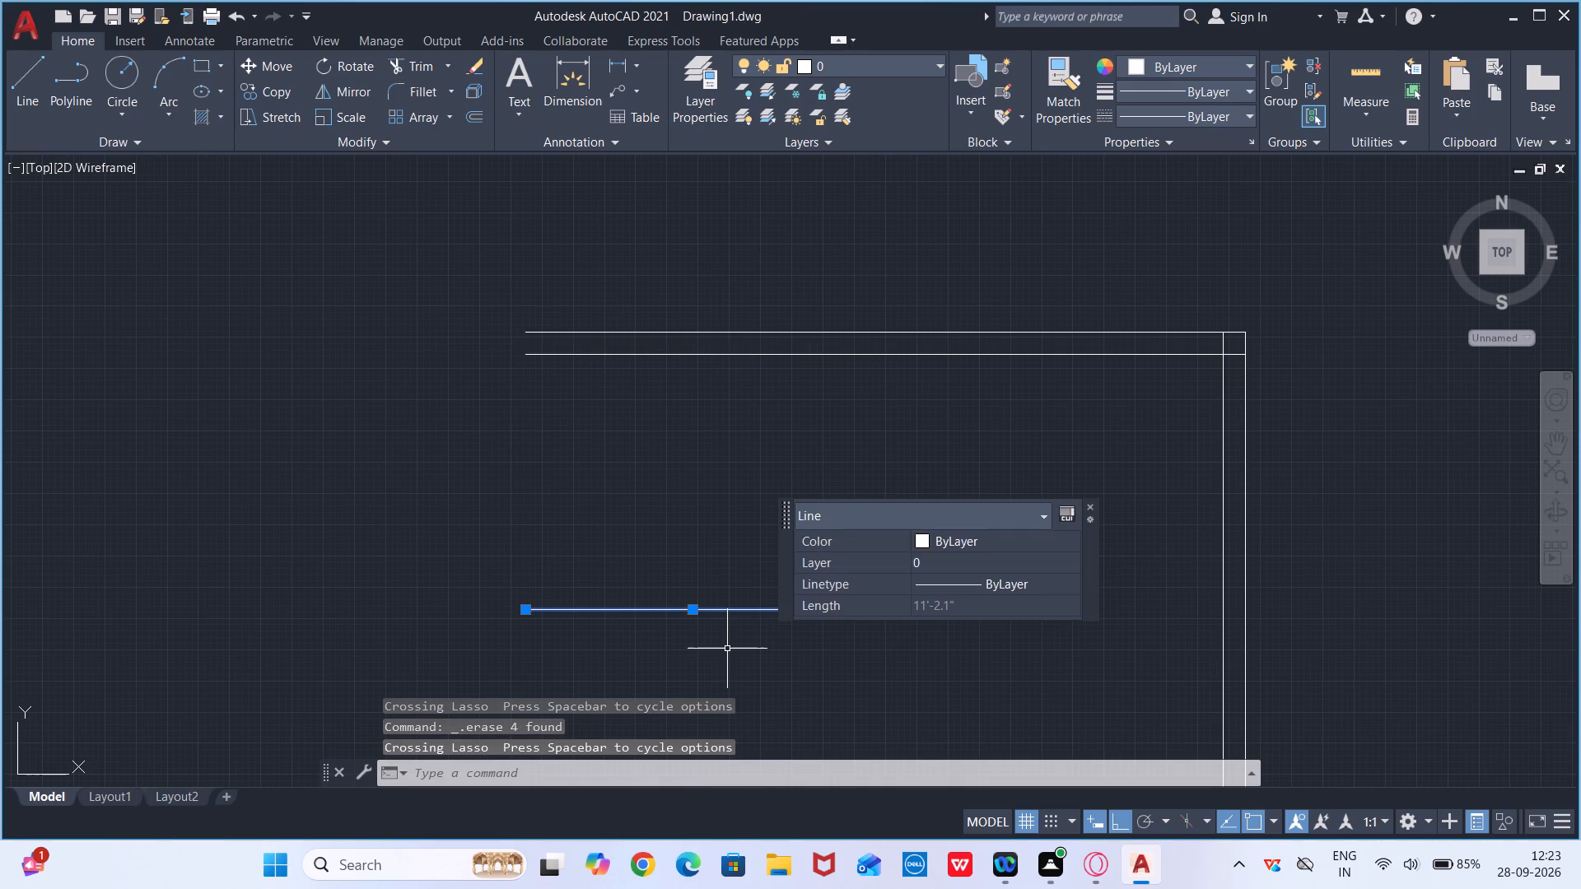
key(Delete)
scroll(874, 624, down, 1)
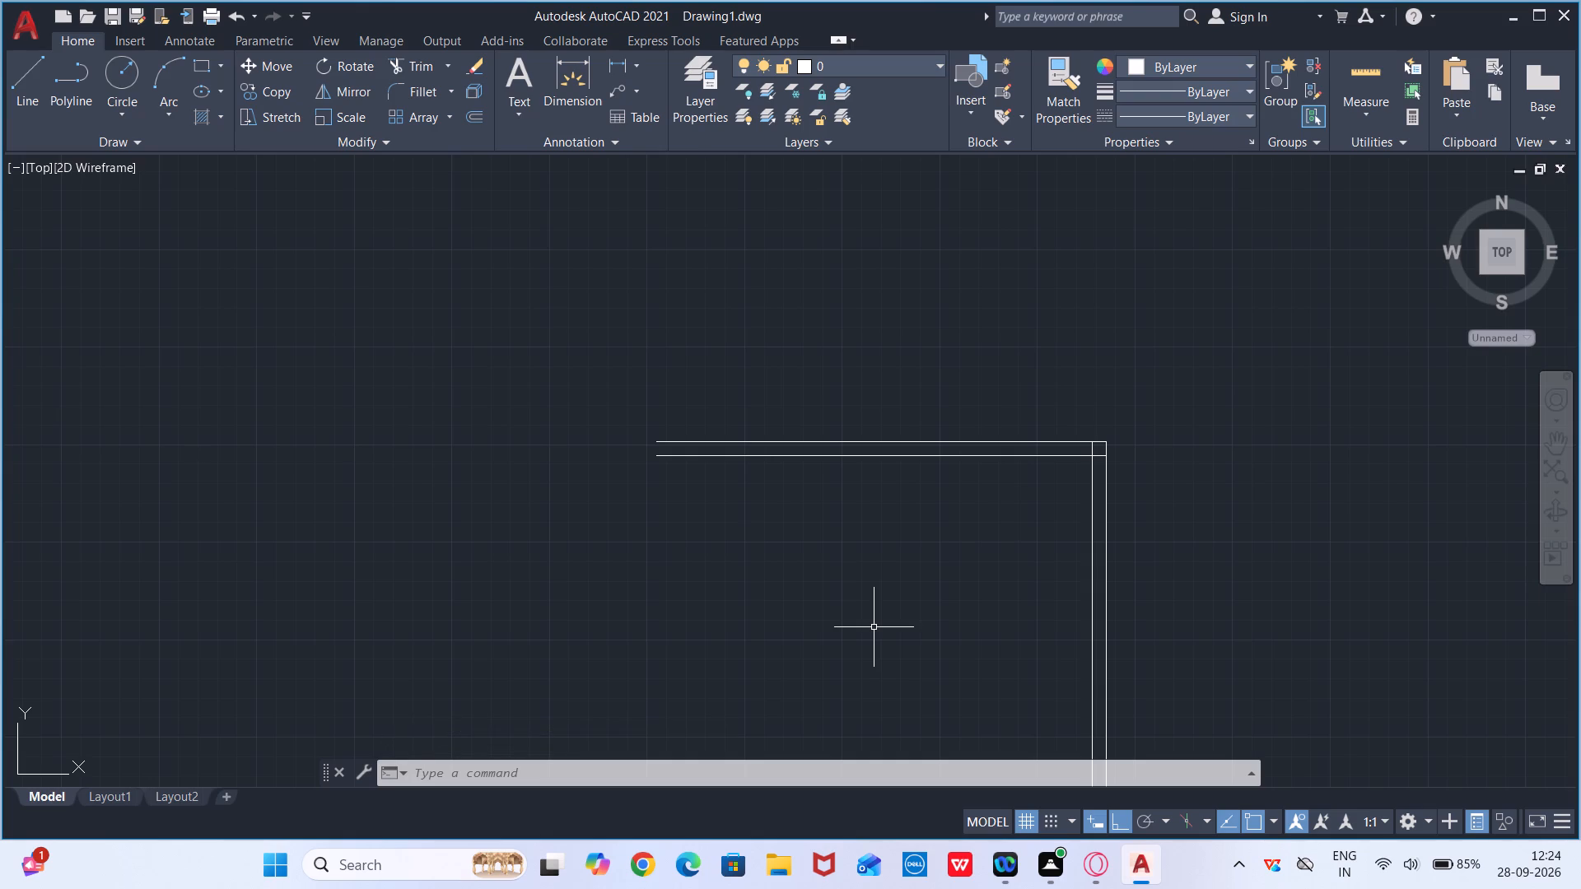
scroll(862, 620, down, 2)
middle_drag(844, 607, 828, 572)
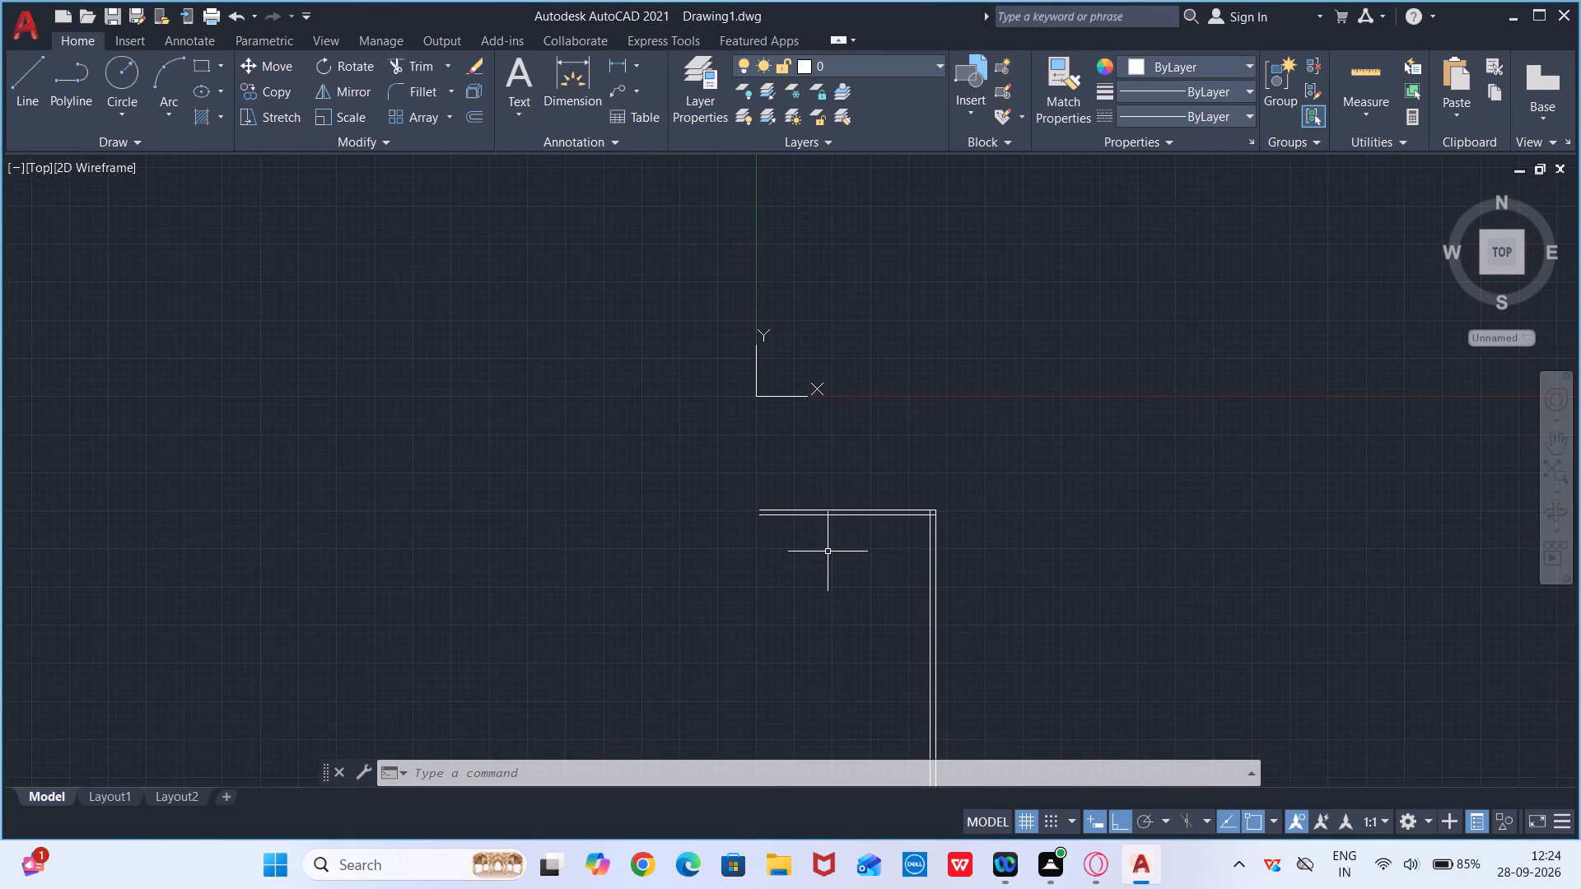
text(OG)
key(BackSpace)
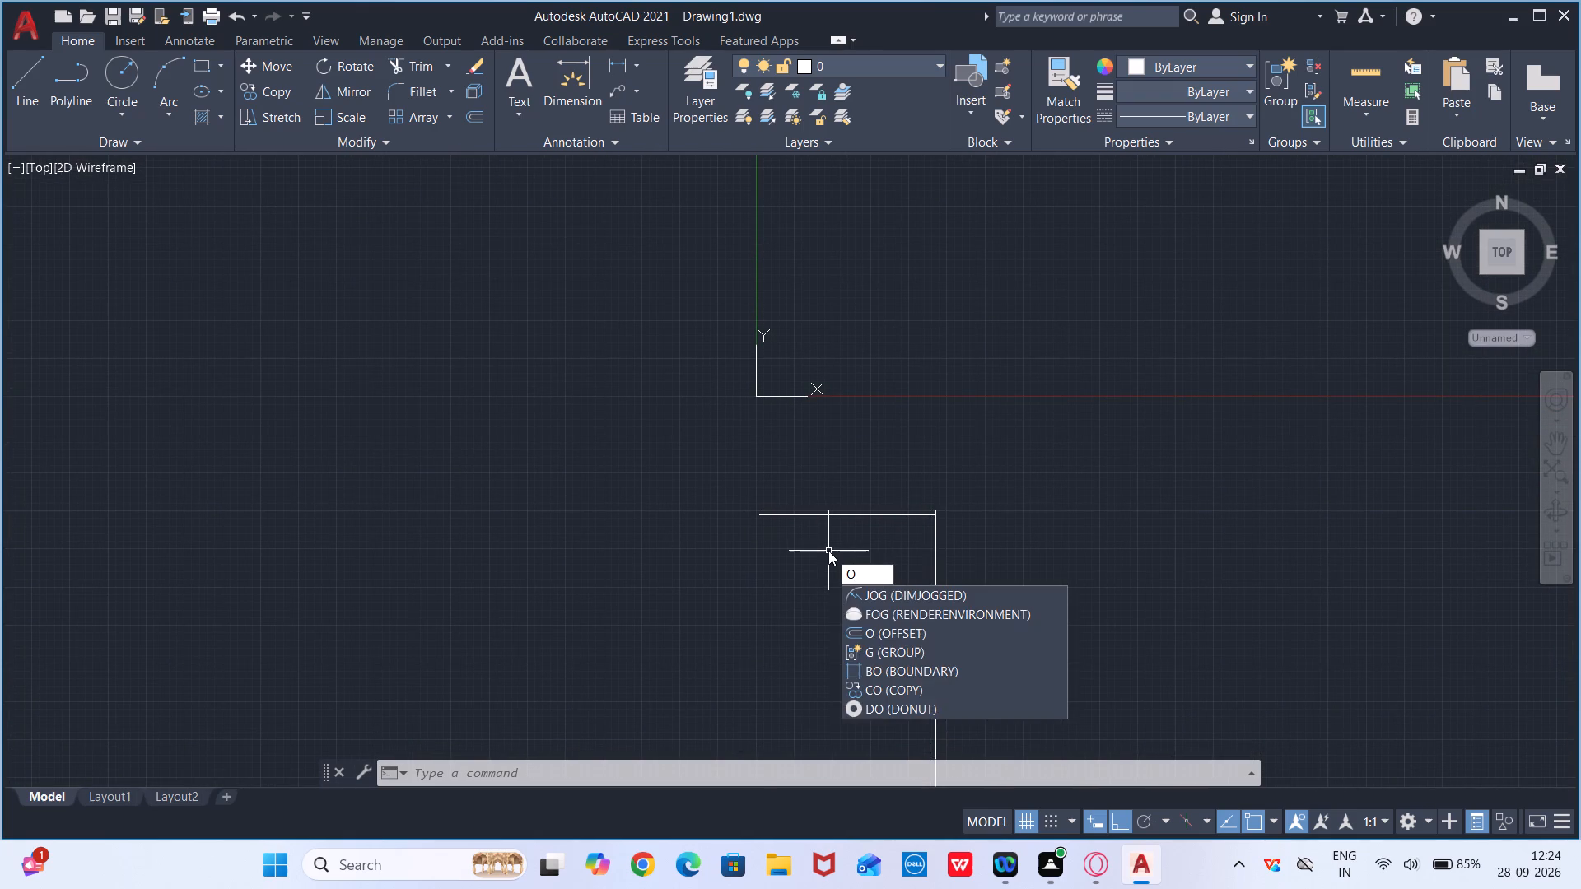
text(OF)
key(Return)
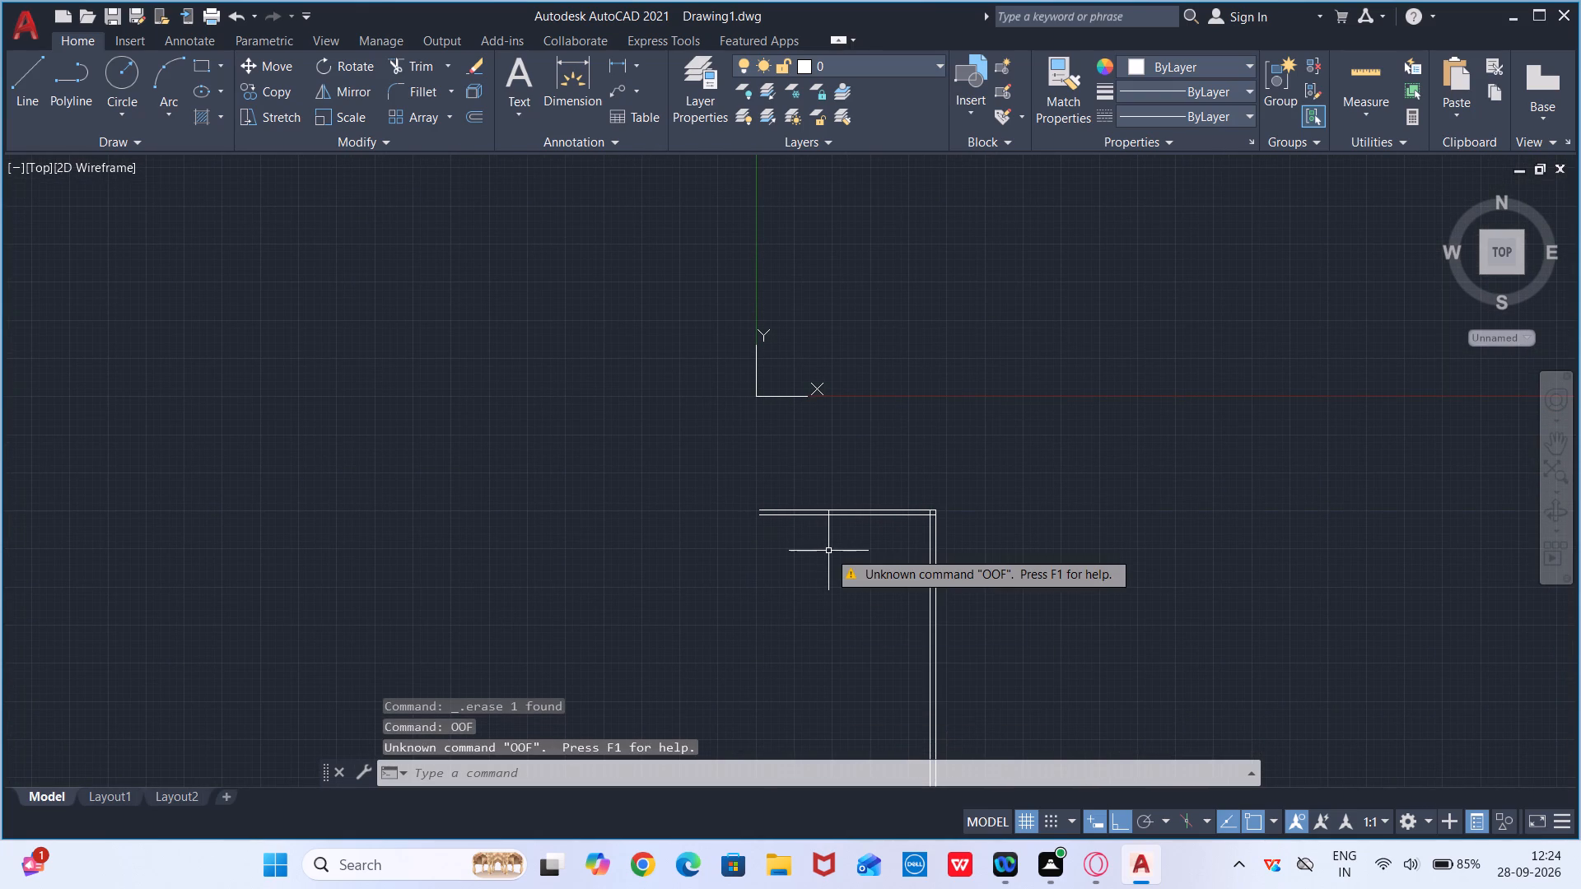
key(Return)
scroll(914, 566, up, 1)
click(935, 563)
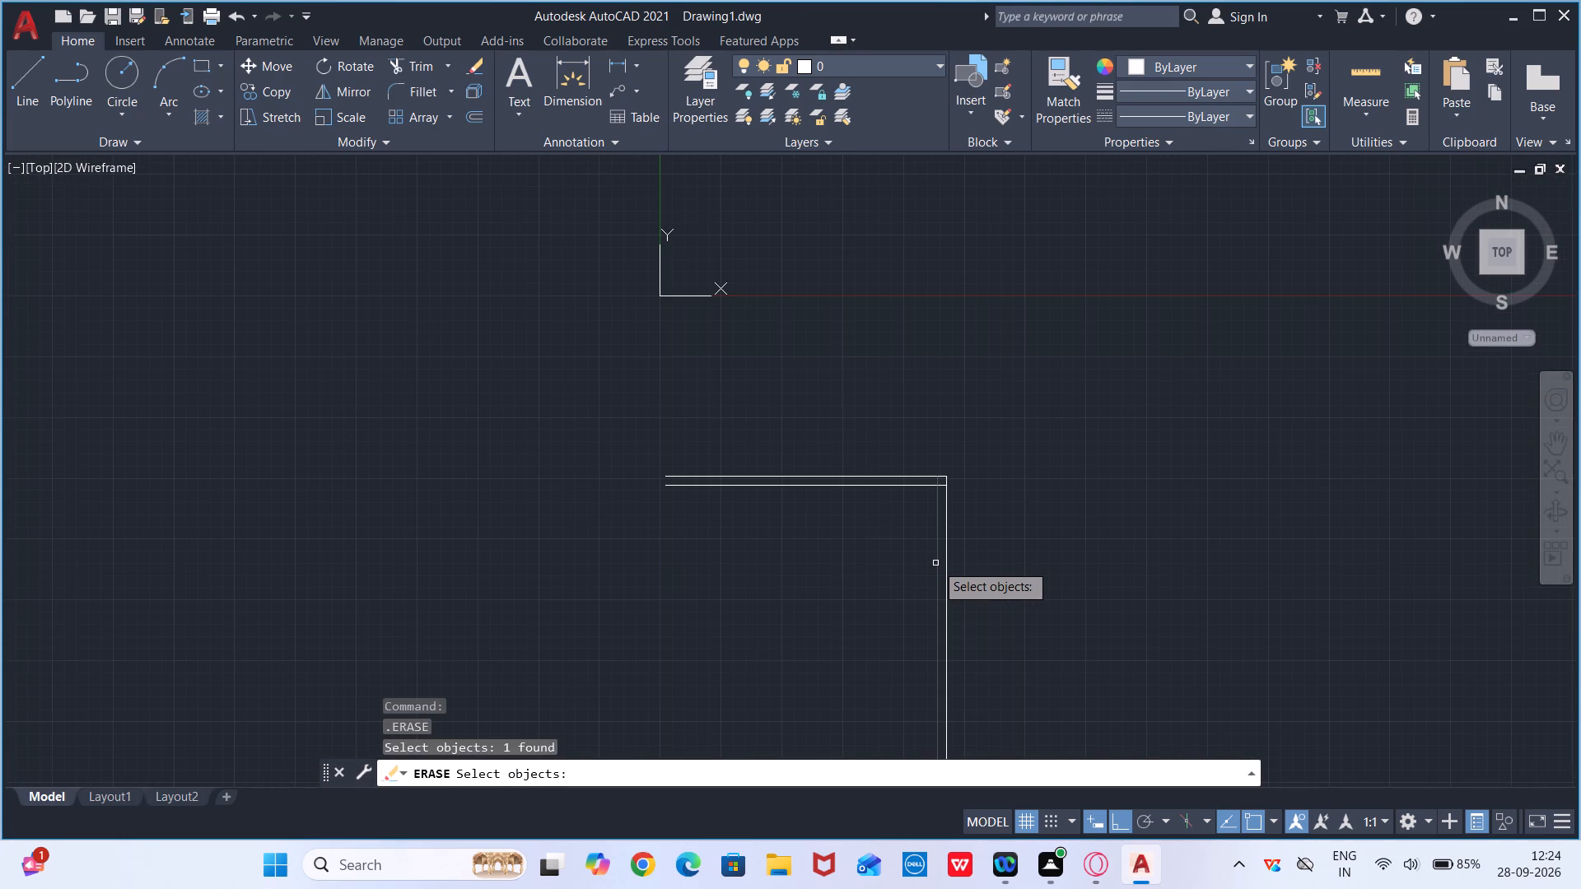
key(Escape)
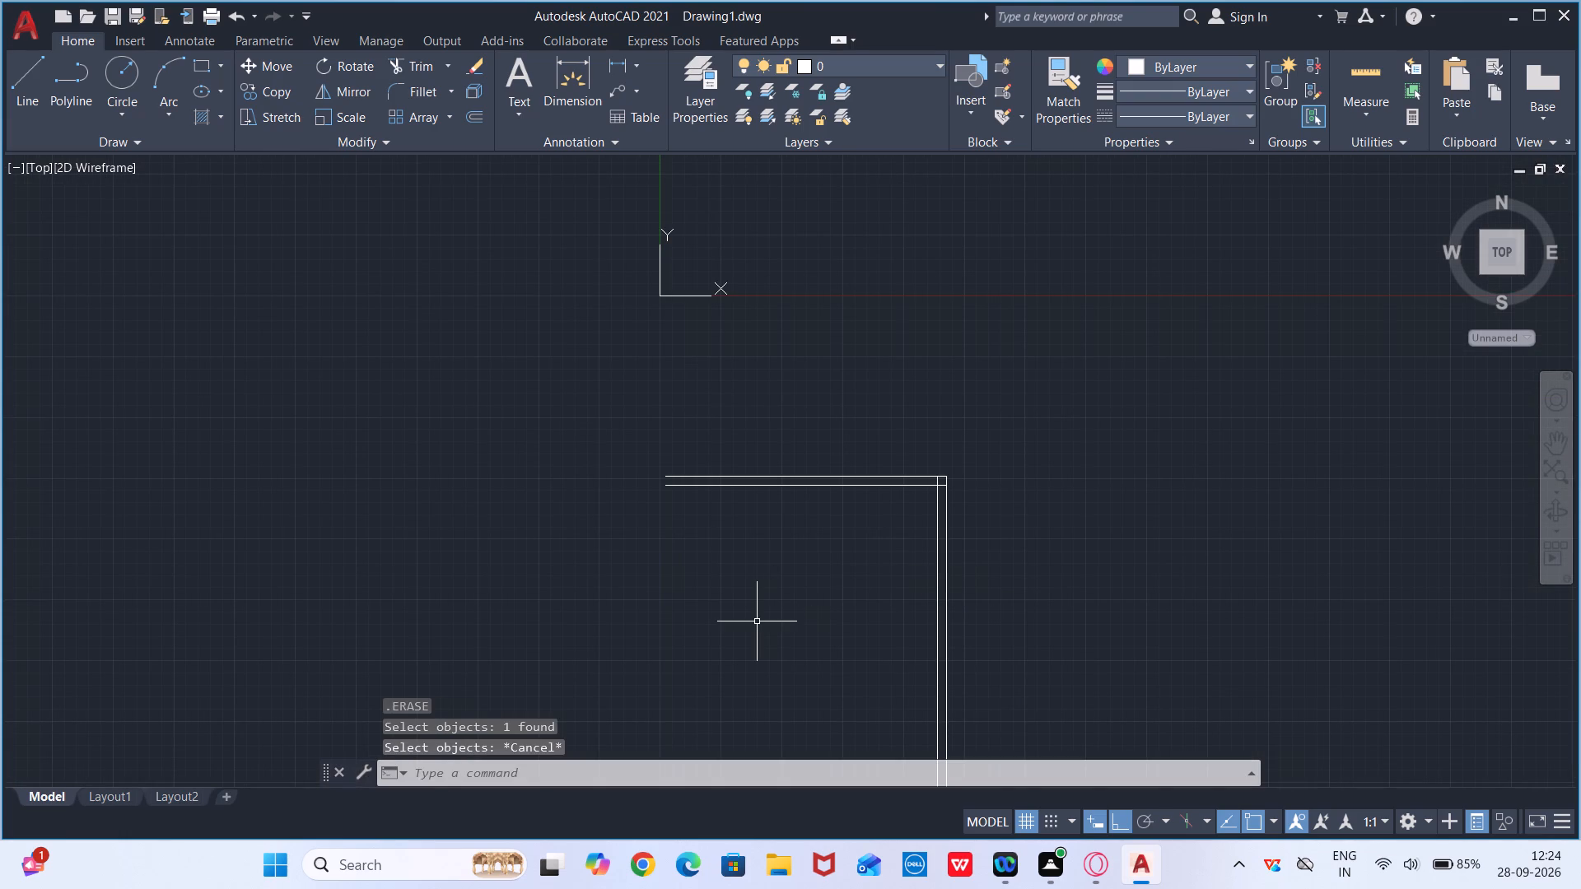
Offset the right wall's inner line 11' to its left, and that new line 9" further left, to form the vertical partition.
text(OF)
key(Return)
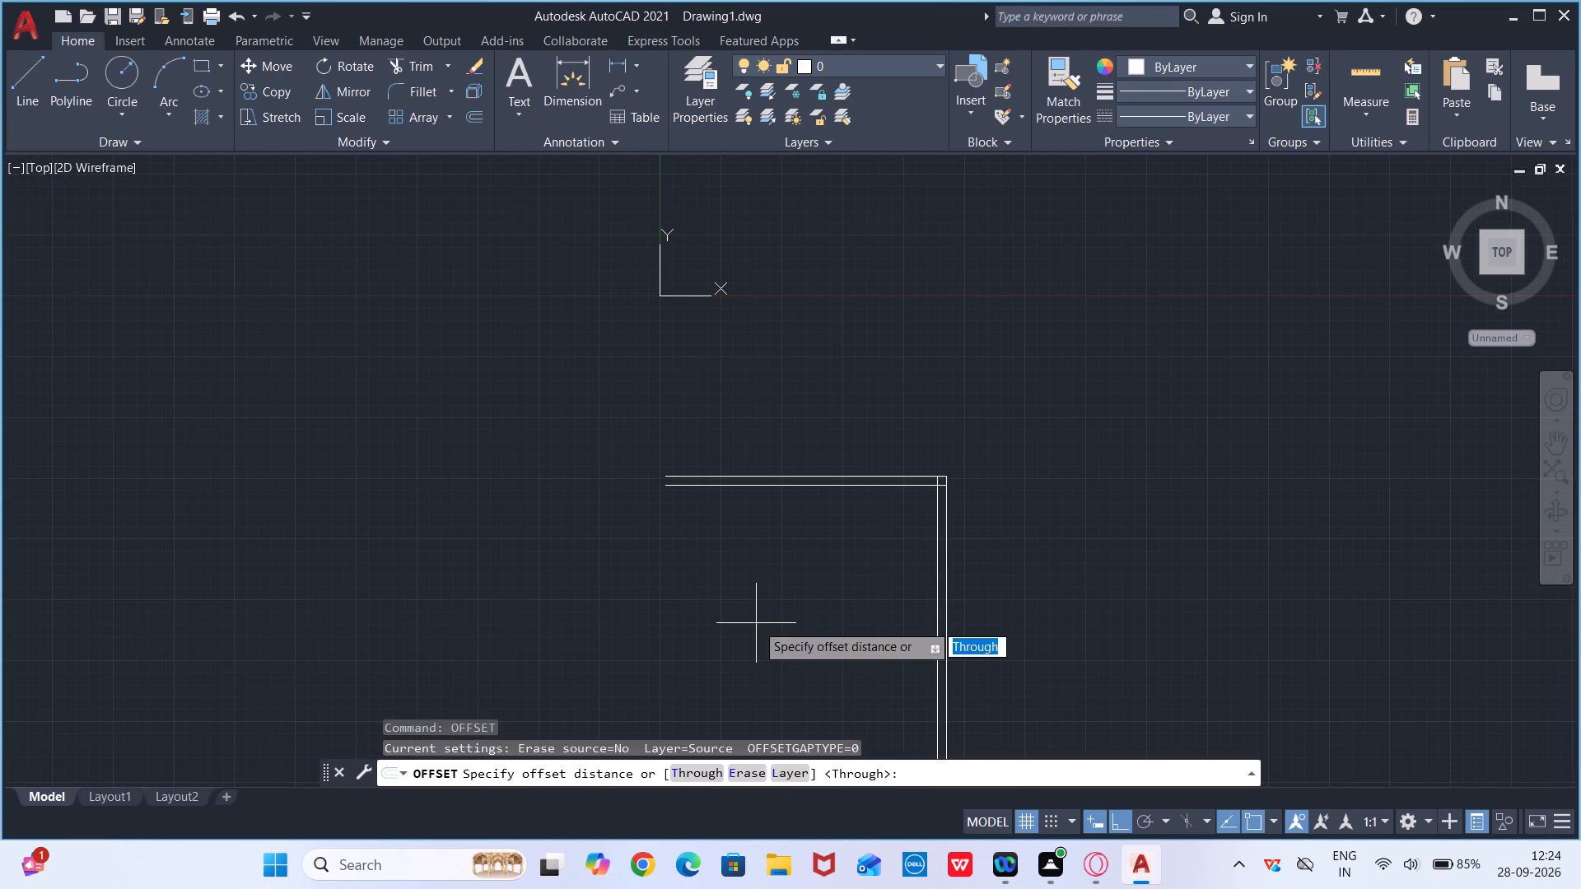
key(Return)
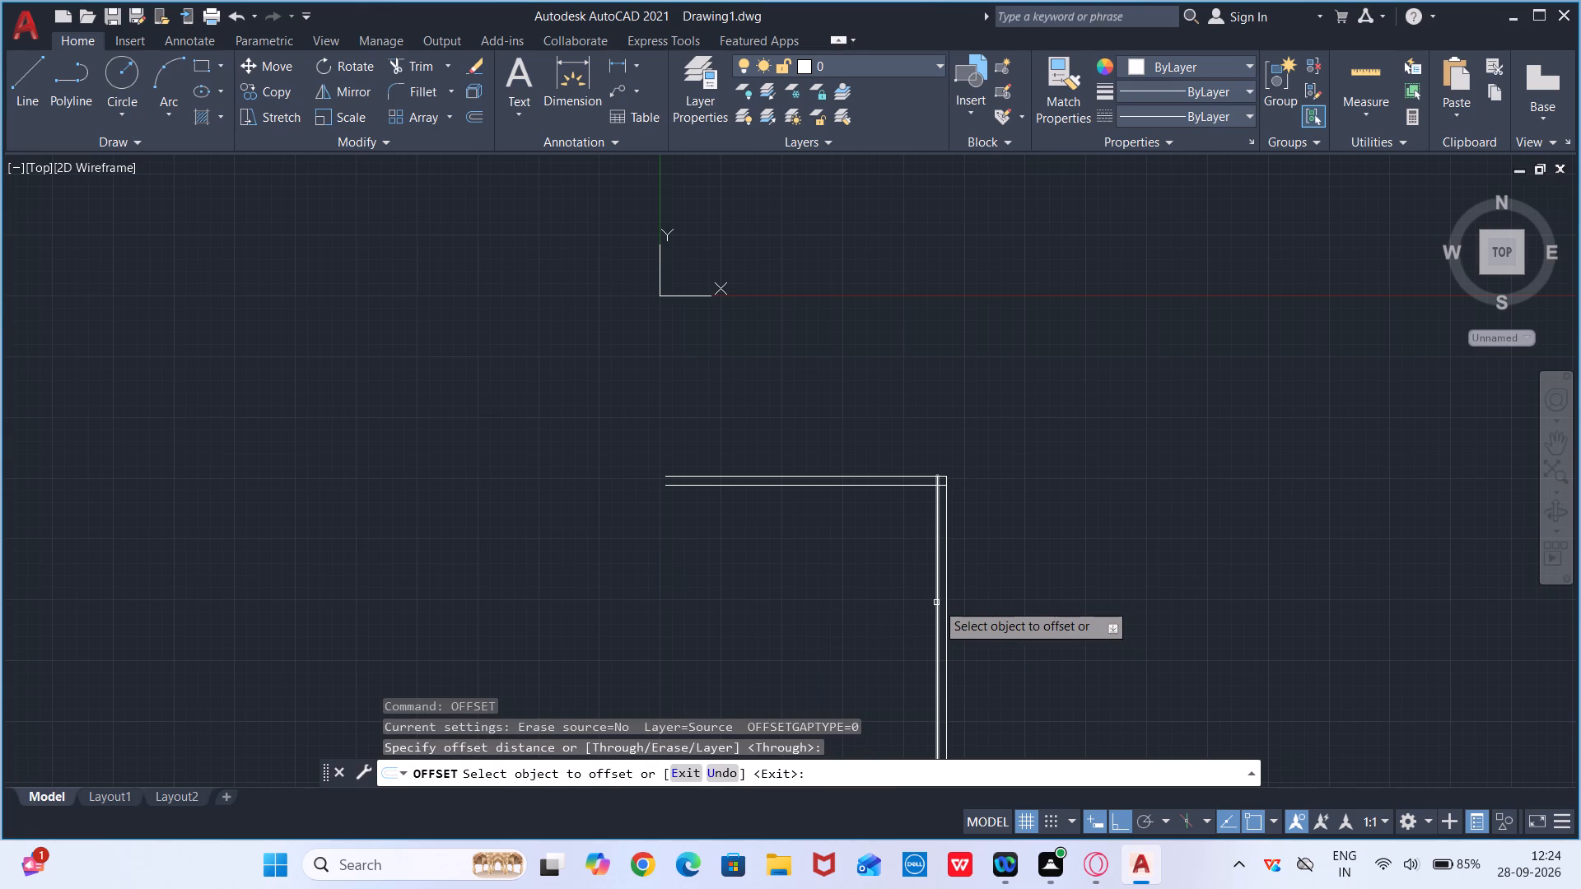
click(936, 603)
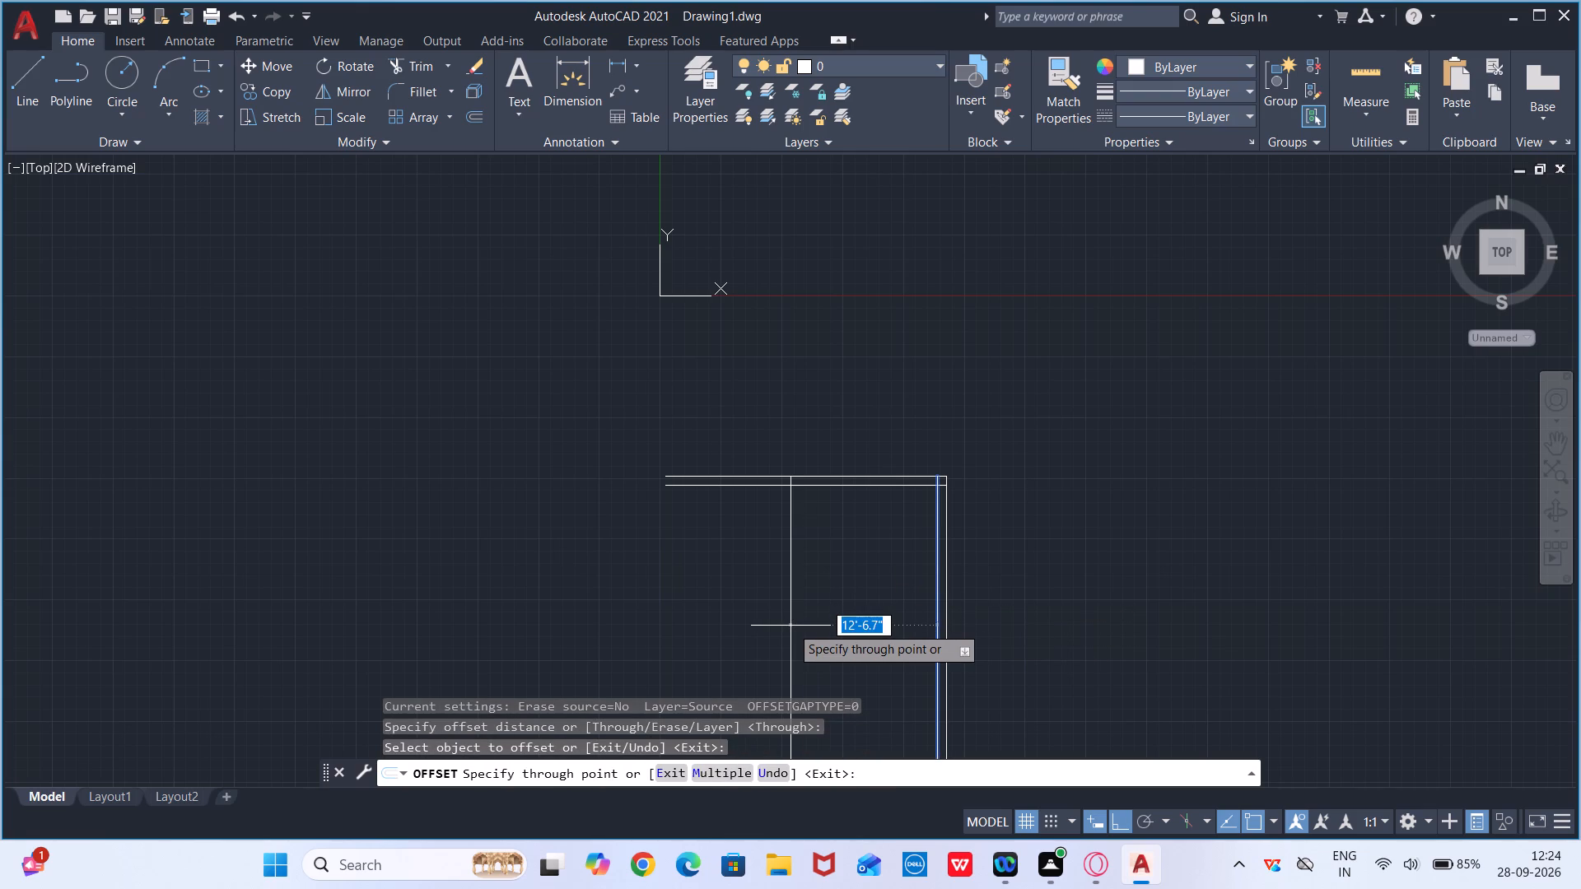
text(11)
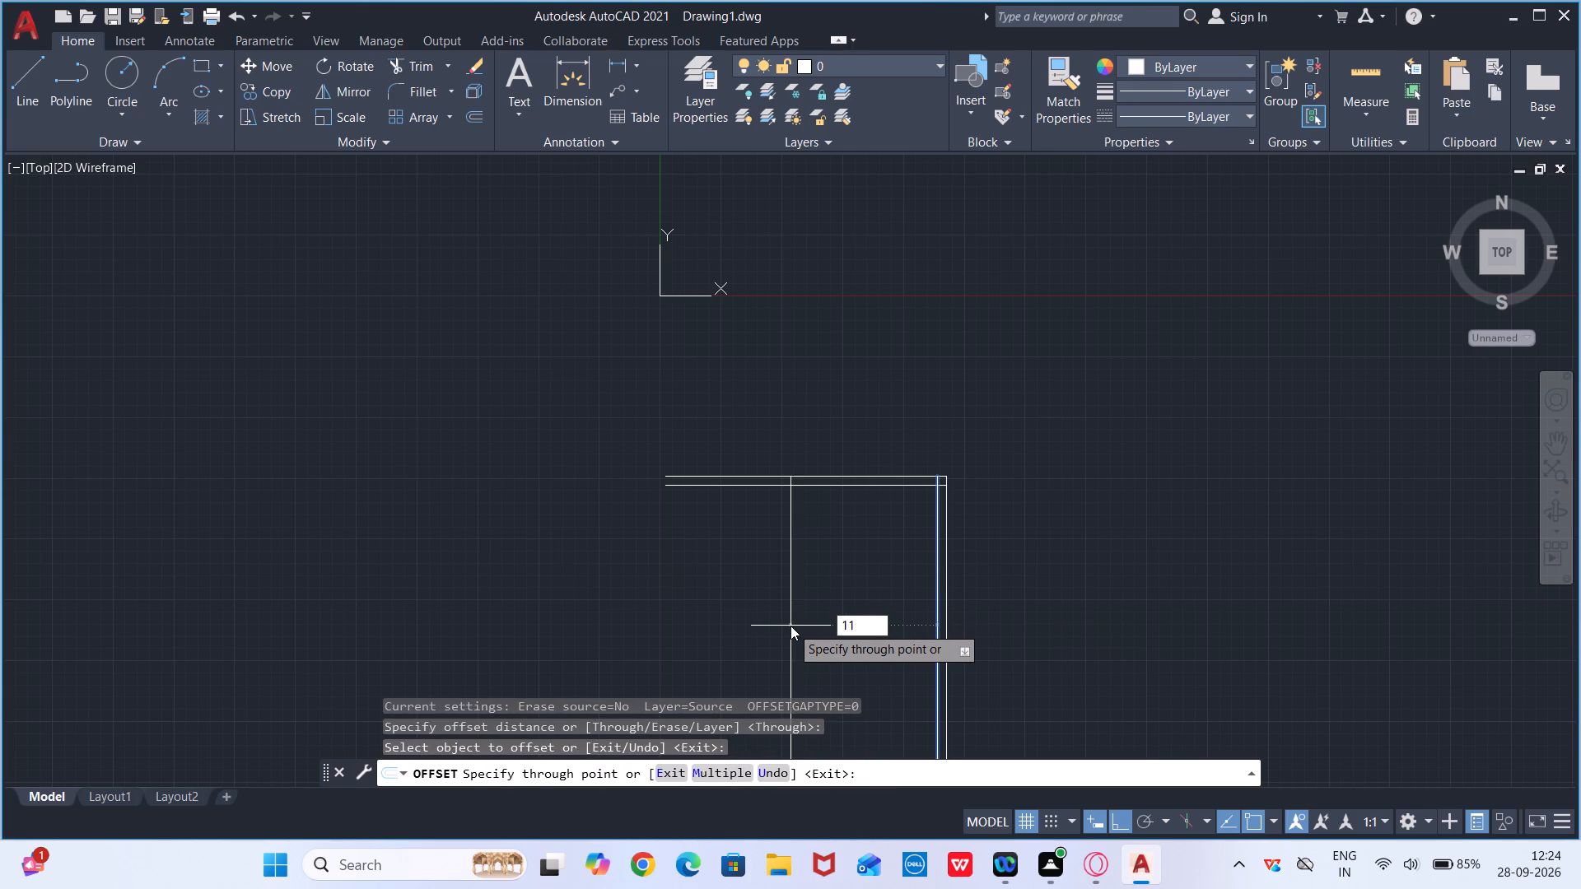
key(apostrophe)
key(Return)
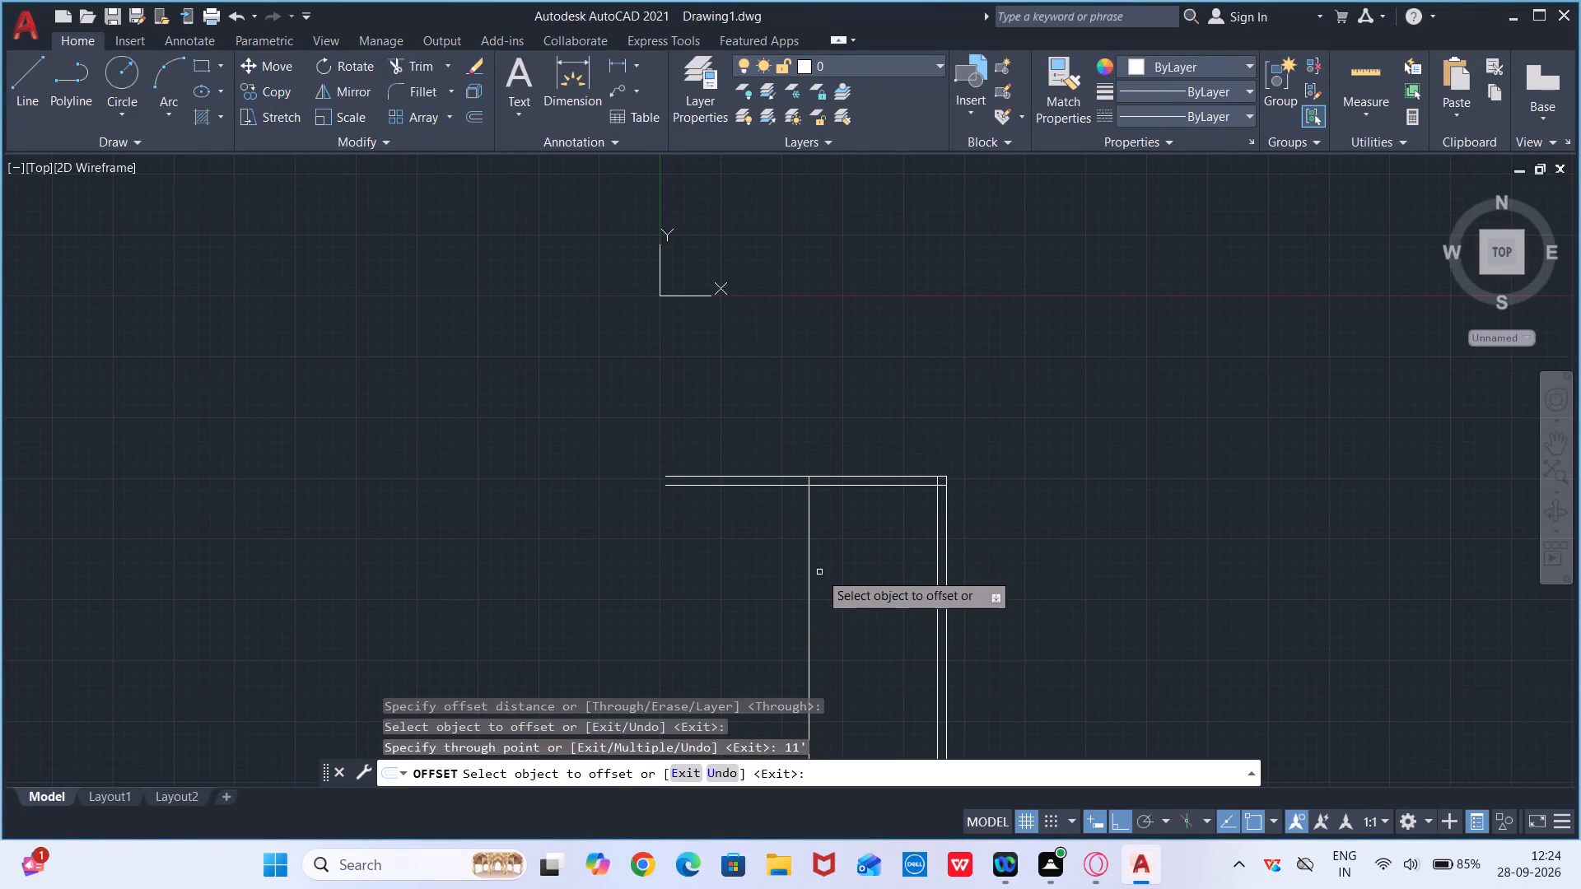
drag(805, 594, 786, 589)
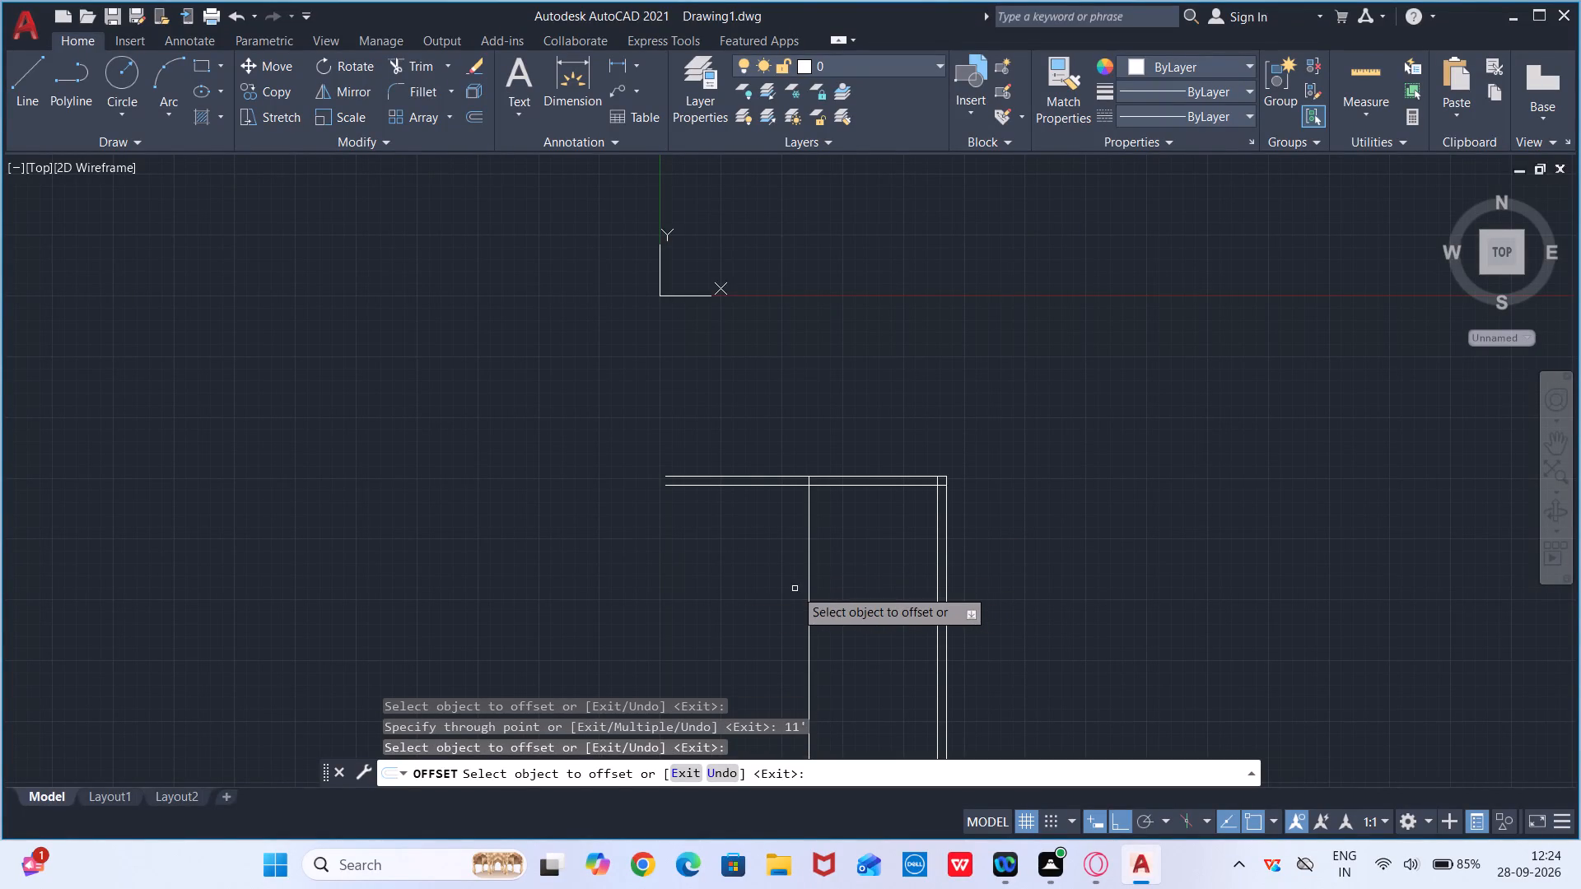
click(809, 584)
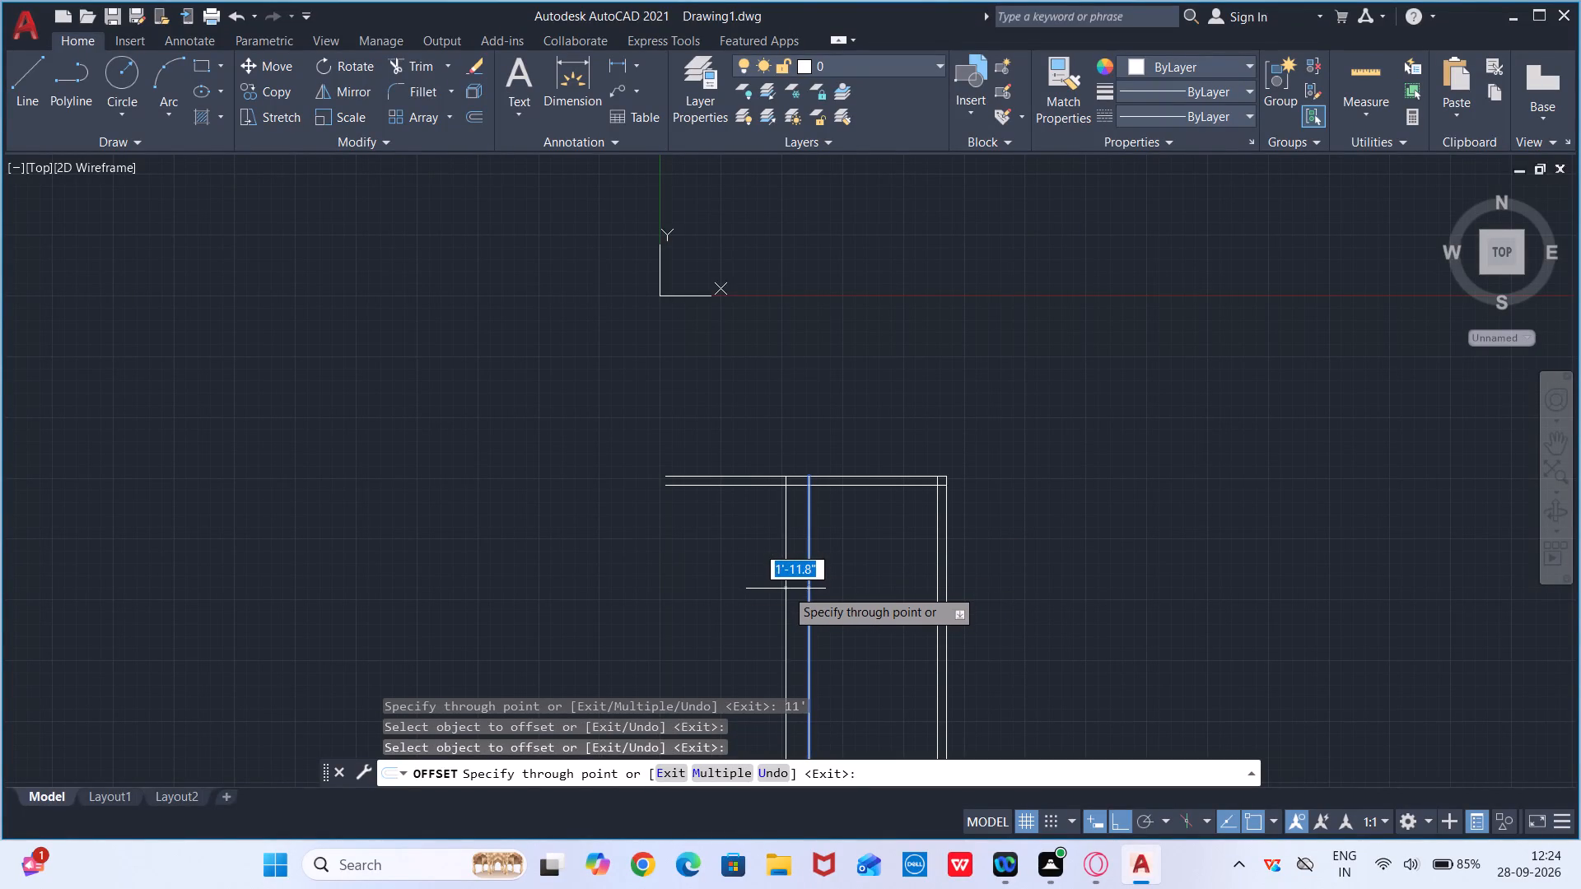
text(9")
key(Return)
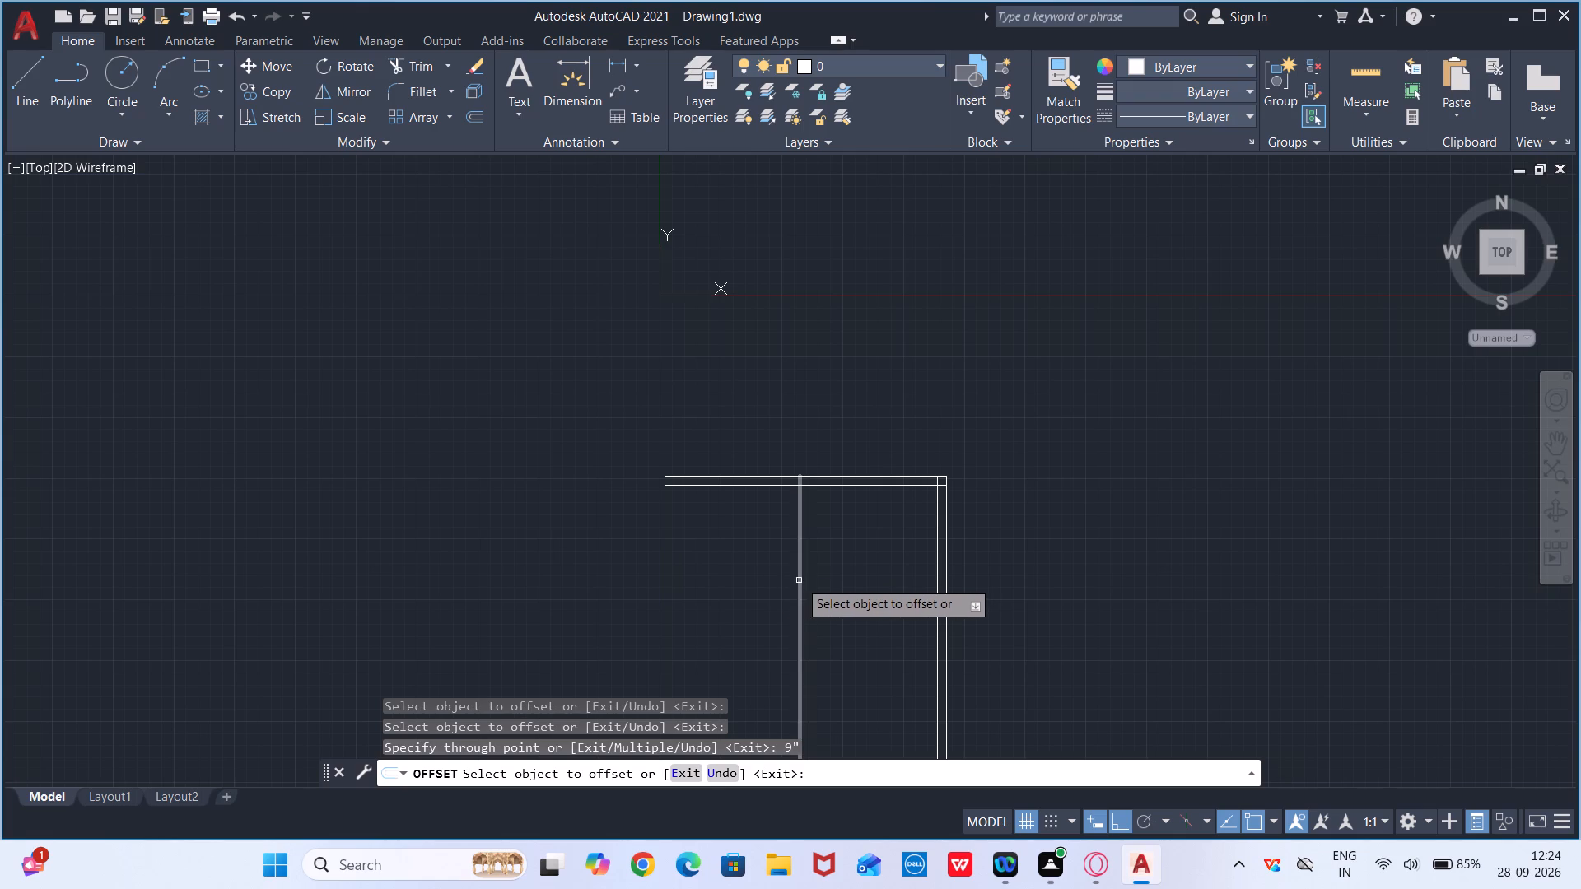
Offset the partition's left line 11'2.1" to its left, and that new line 9" further left, to form the left outer wall.
click(799, 580)
text(11'2.1")
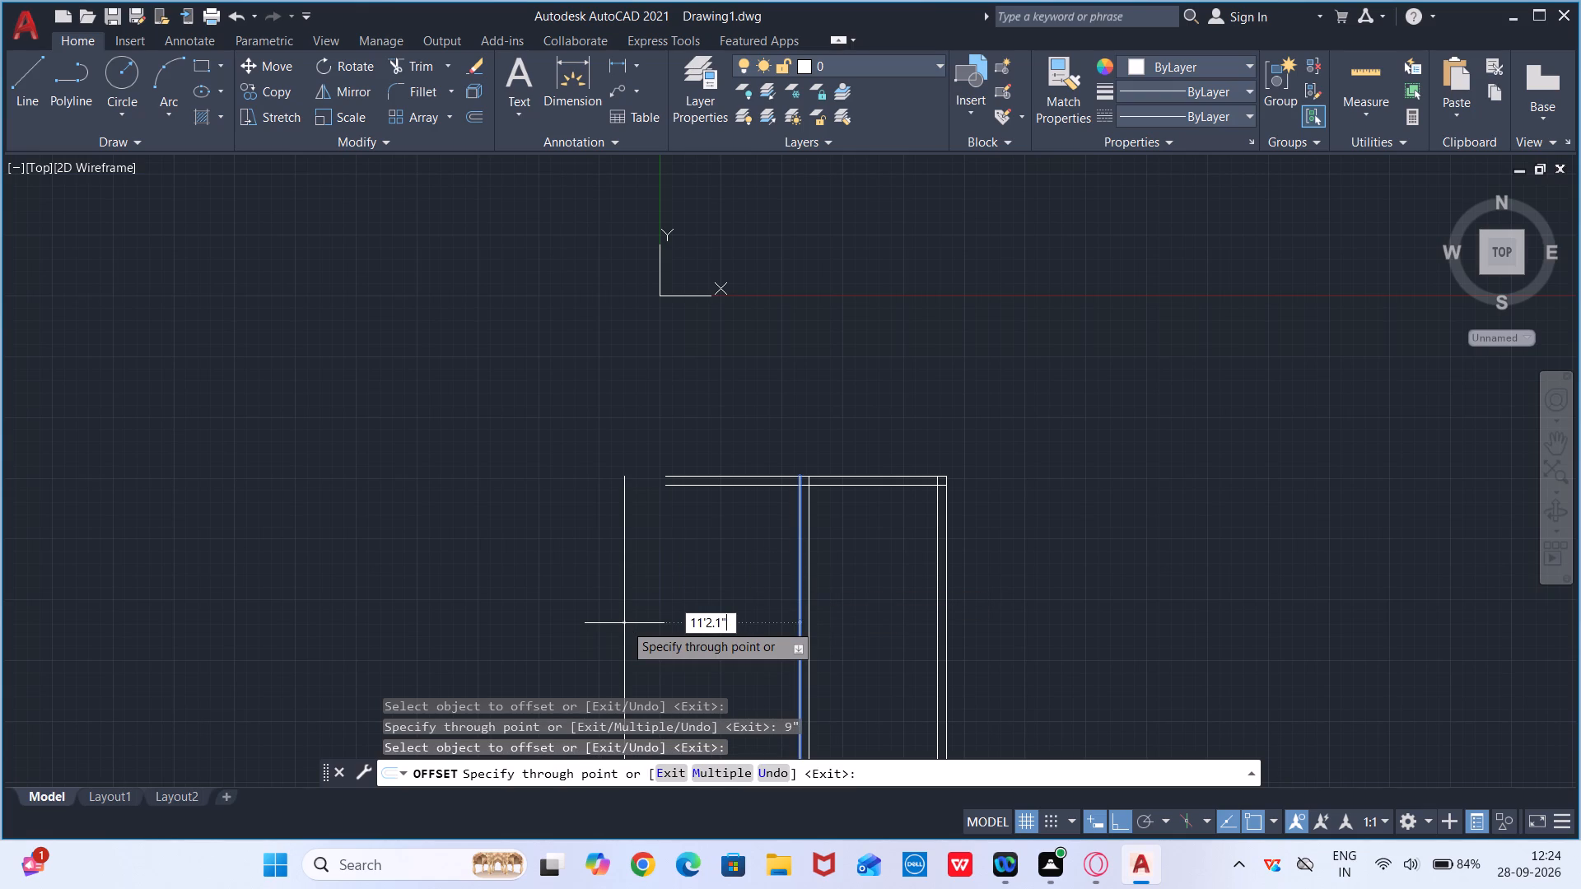
key(Return)
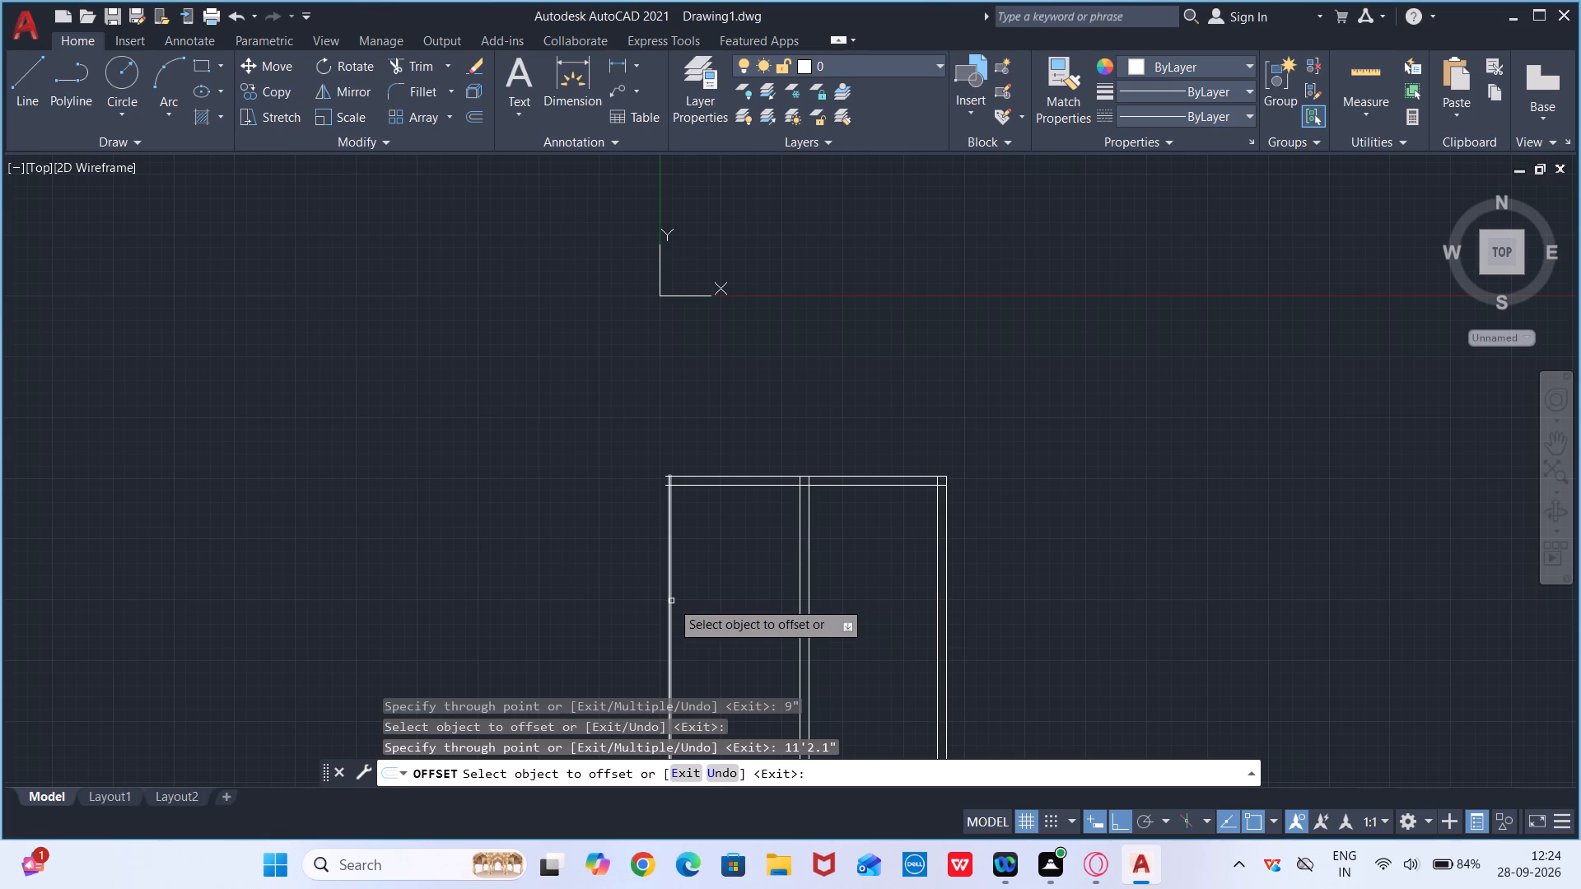
click(667, 604)
text(9")
key(Return)
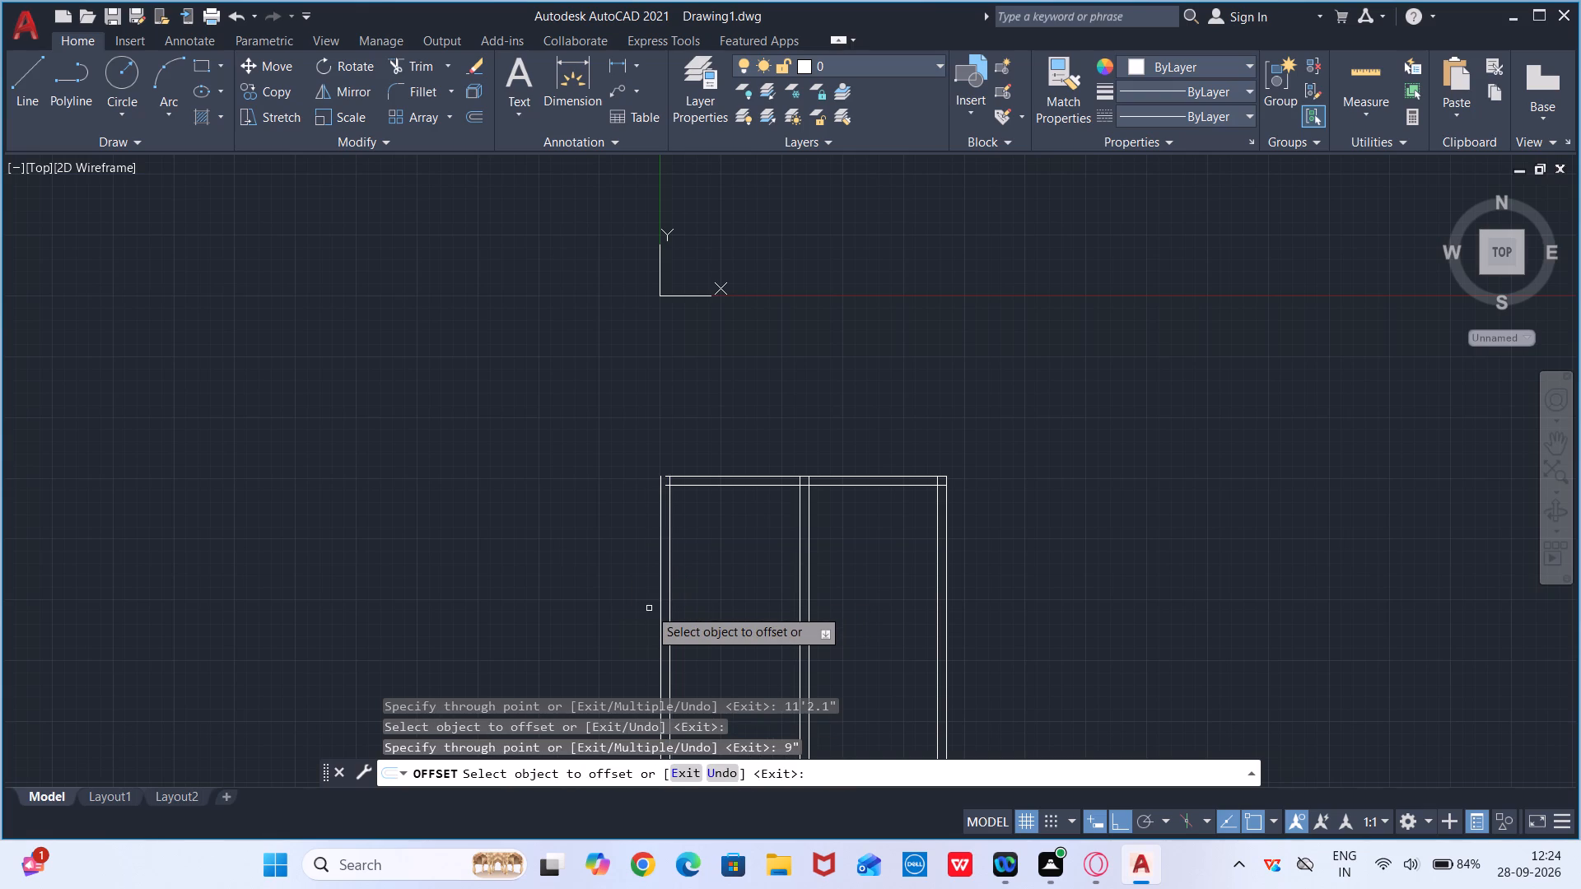
key(Escape)
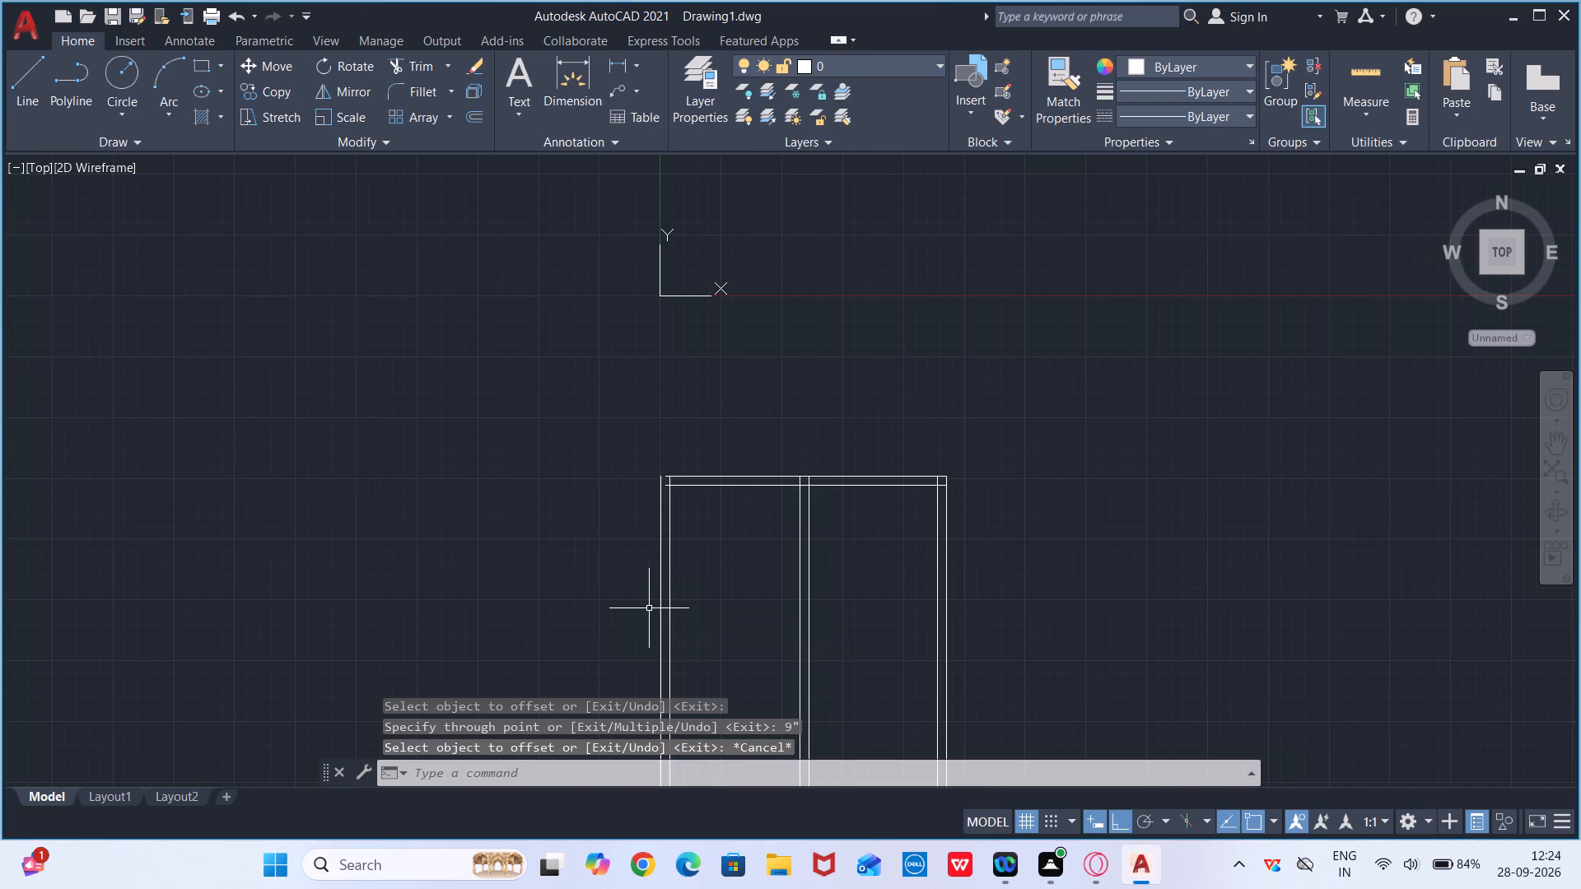
Extend the top wall's outer line to meet the left wall's outer line.
scroll(680, 575, up, 1)
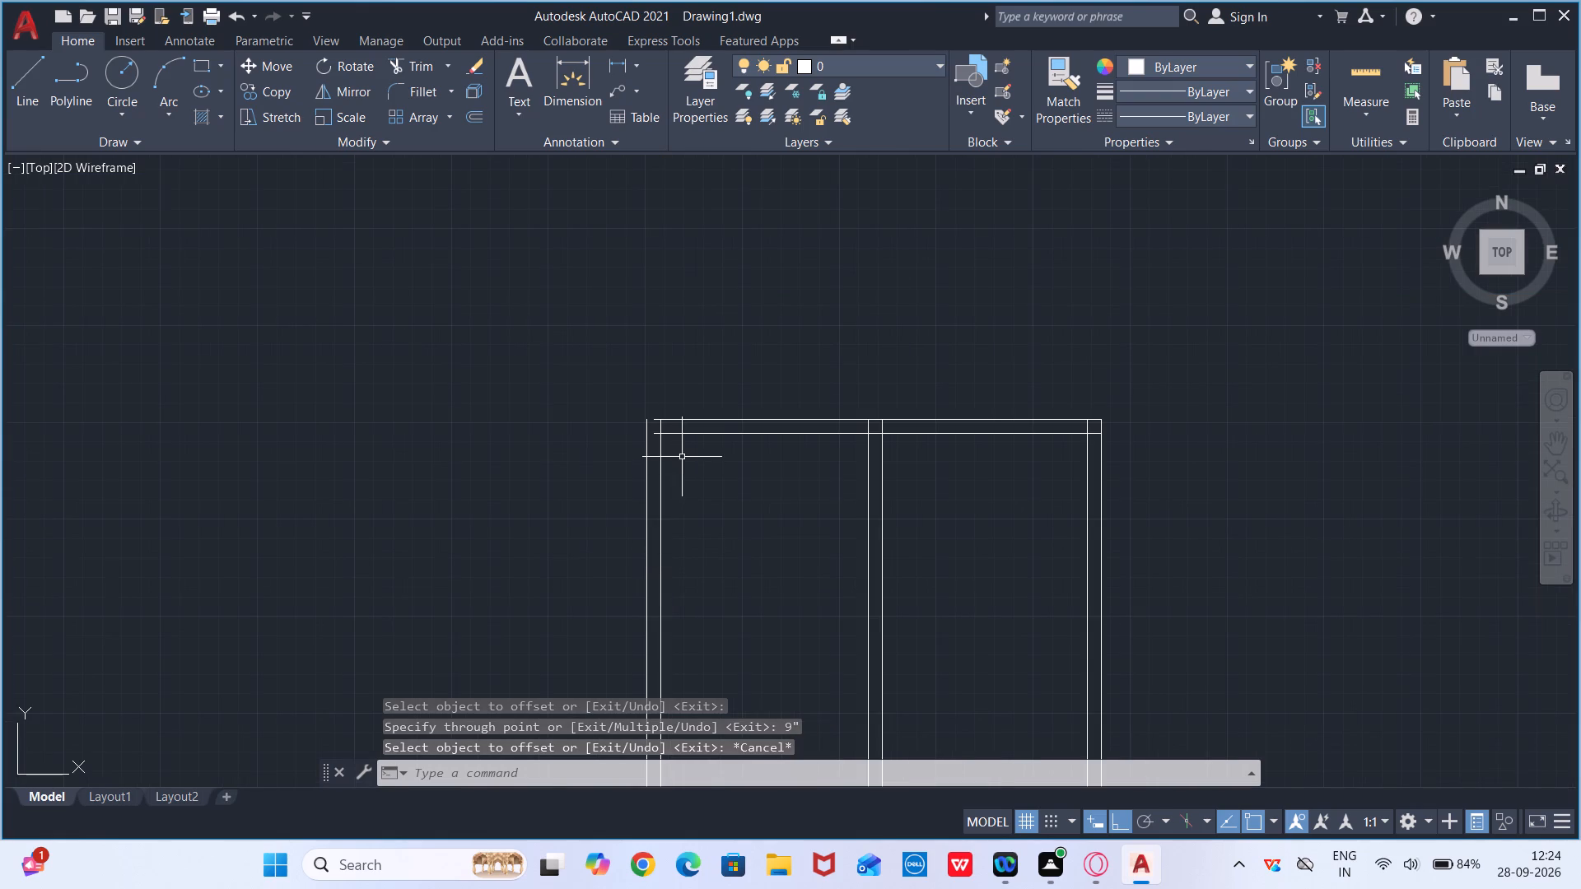
scroll(682, 457, up, 1)
text(EX)
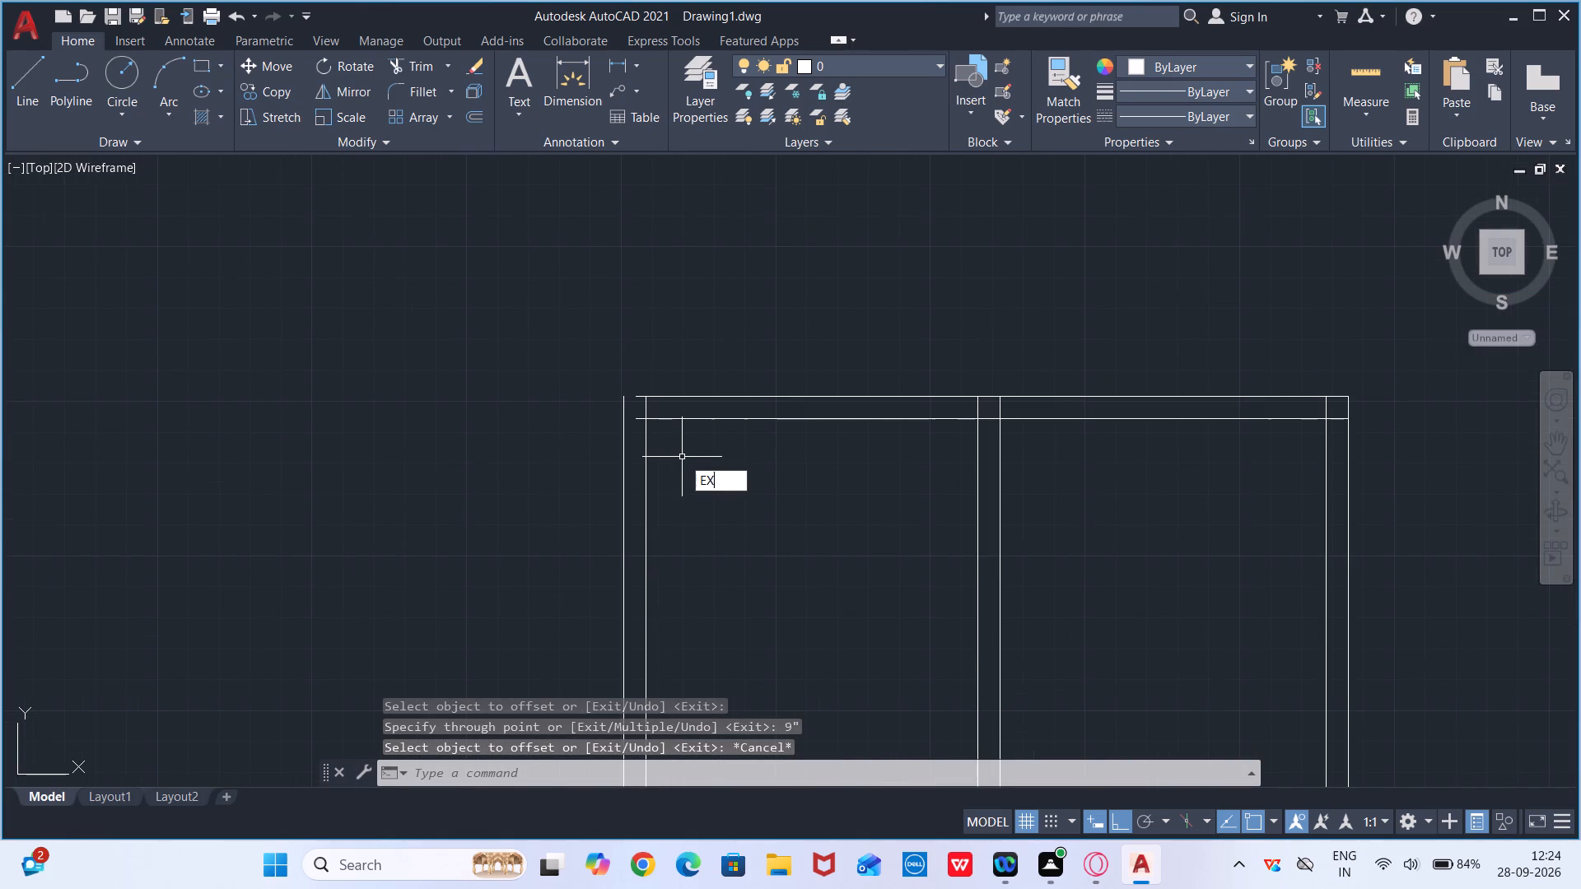
key(Return)
click(655, 398)
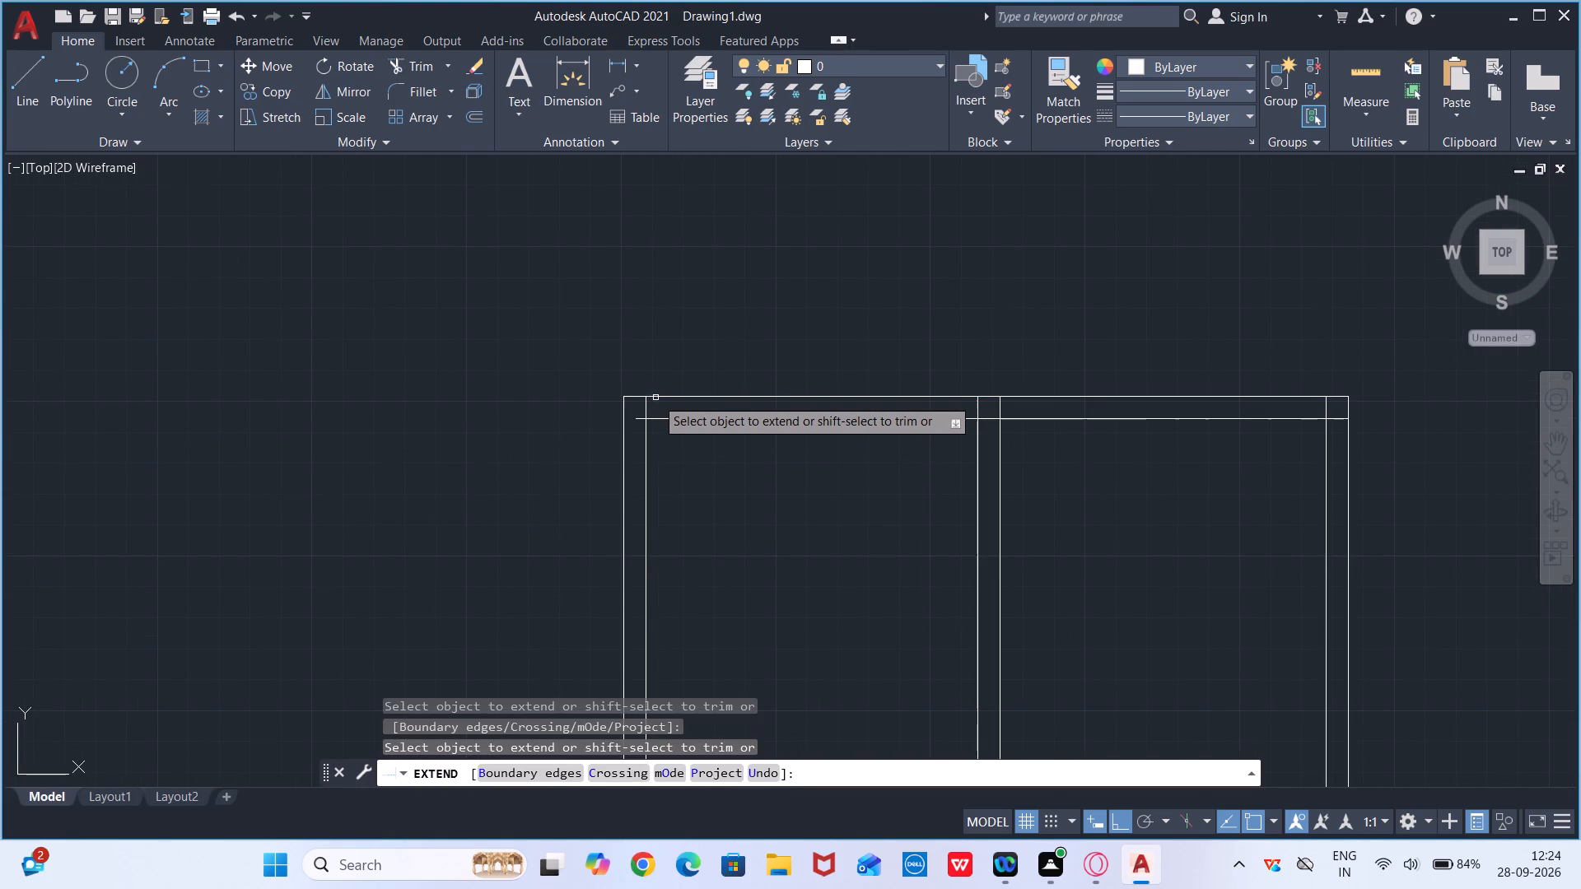
key(Escape)
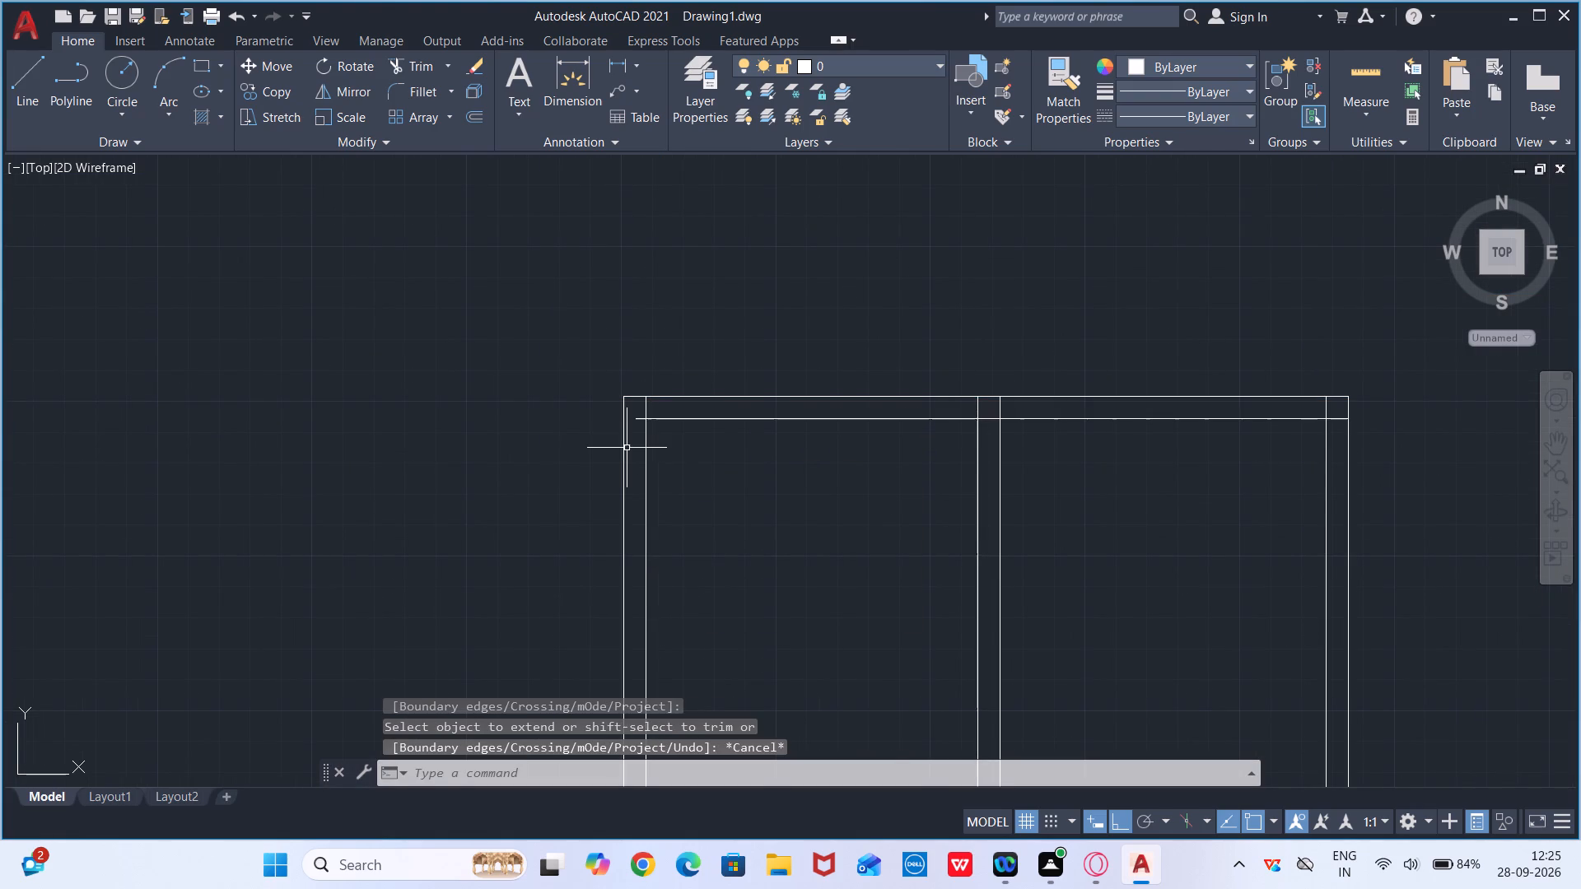
Trim the overlapping inner wall lines at both top corners and the partition lines where they cross the top wall.
text(TR)
key(Return)
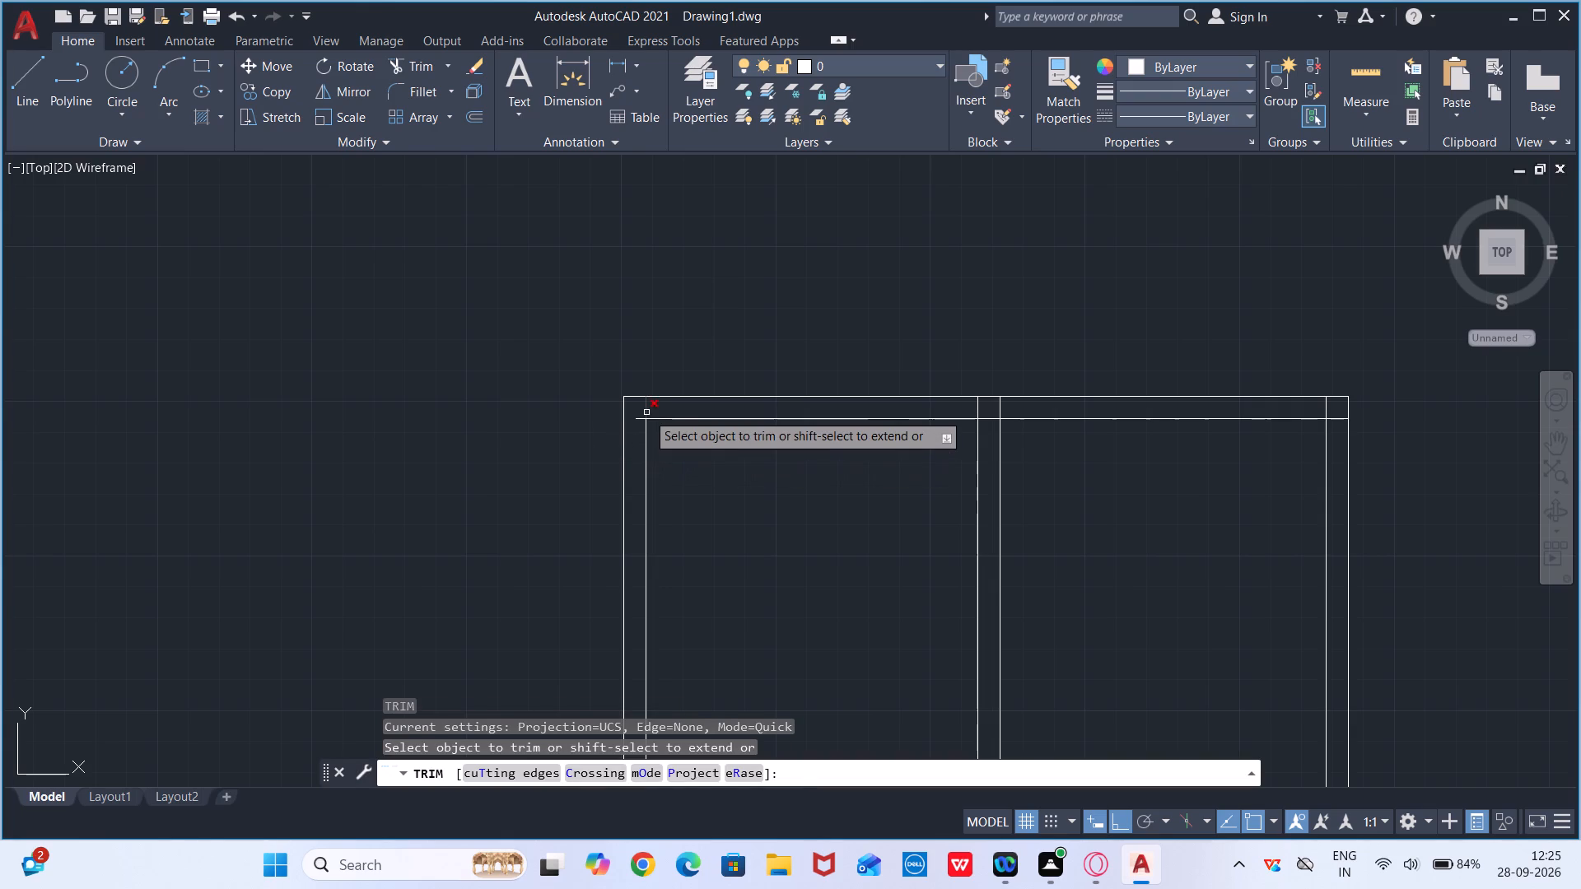
click(646, 412)
click(640, 419)
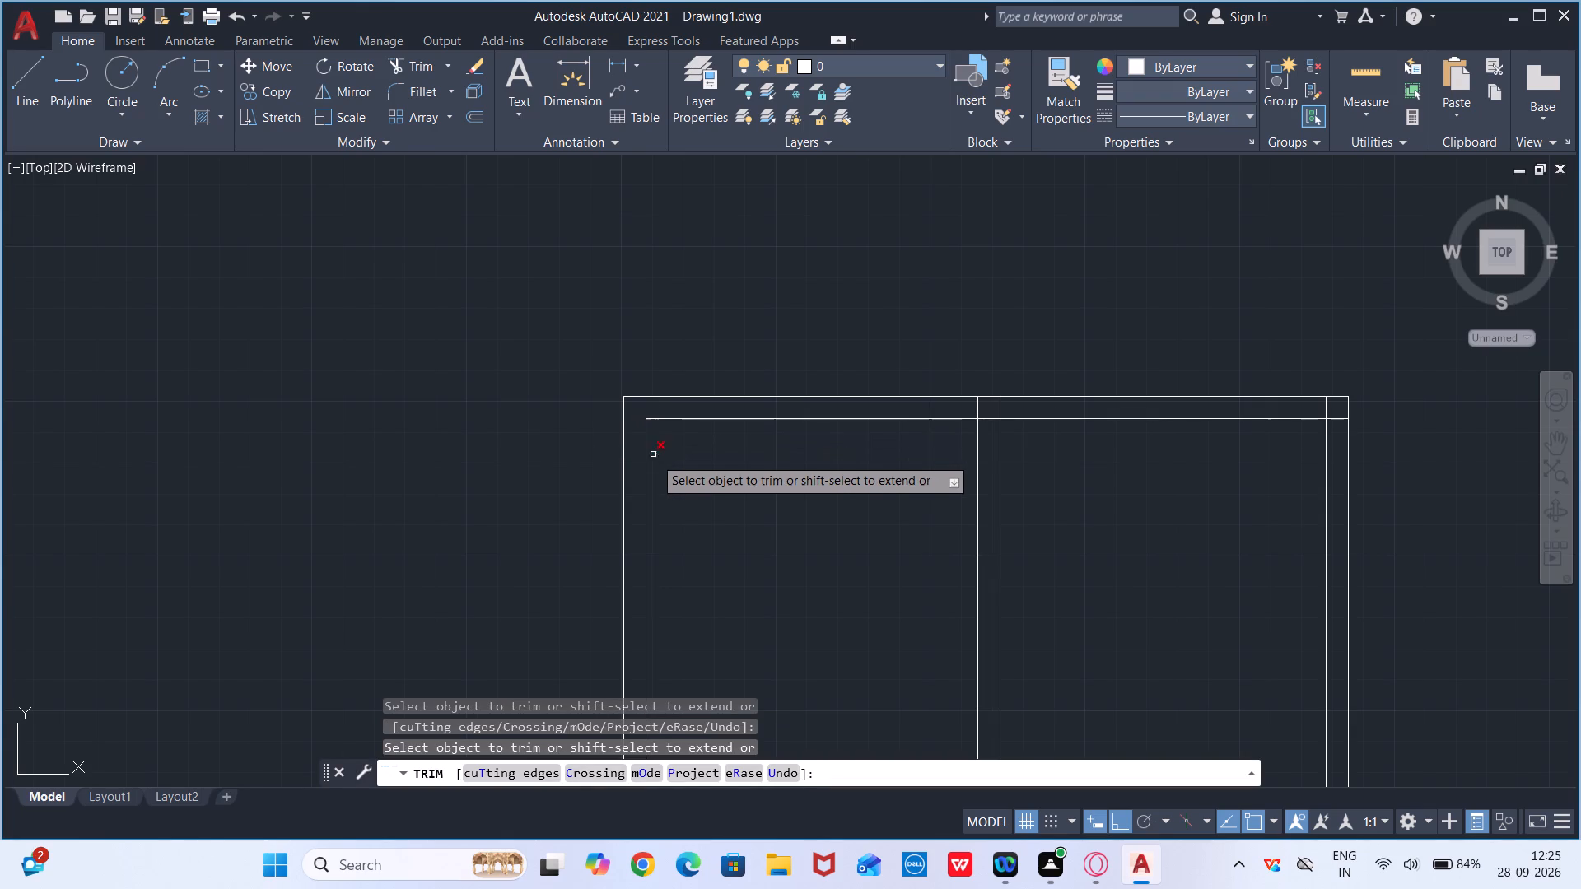
scroll(655, 482, down, 1)
middle_drag(965, 452, 841, 449)
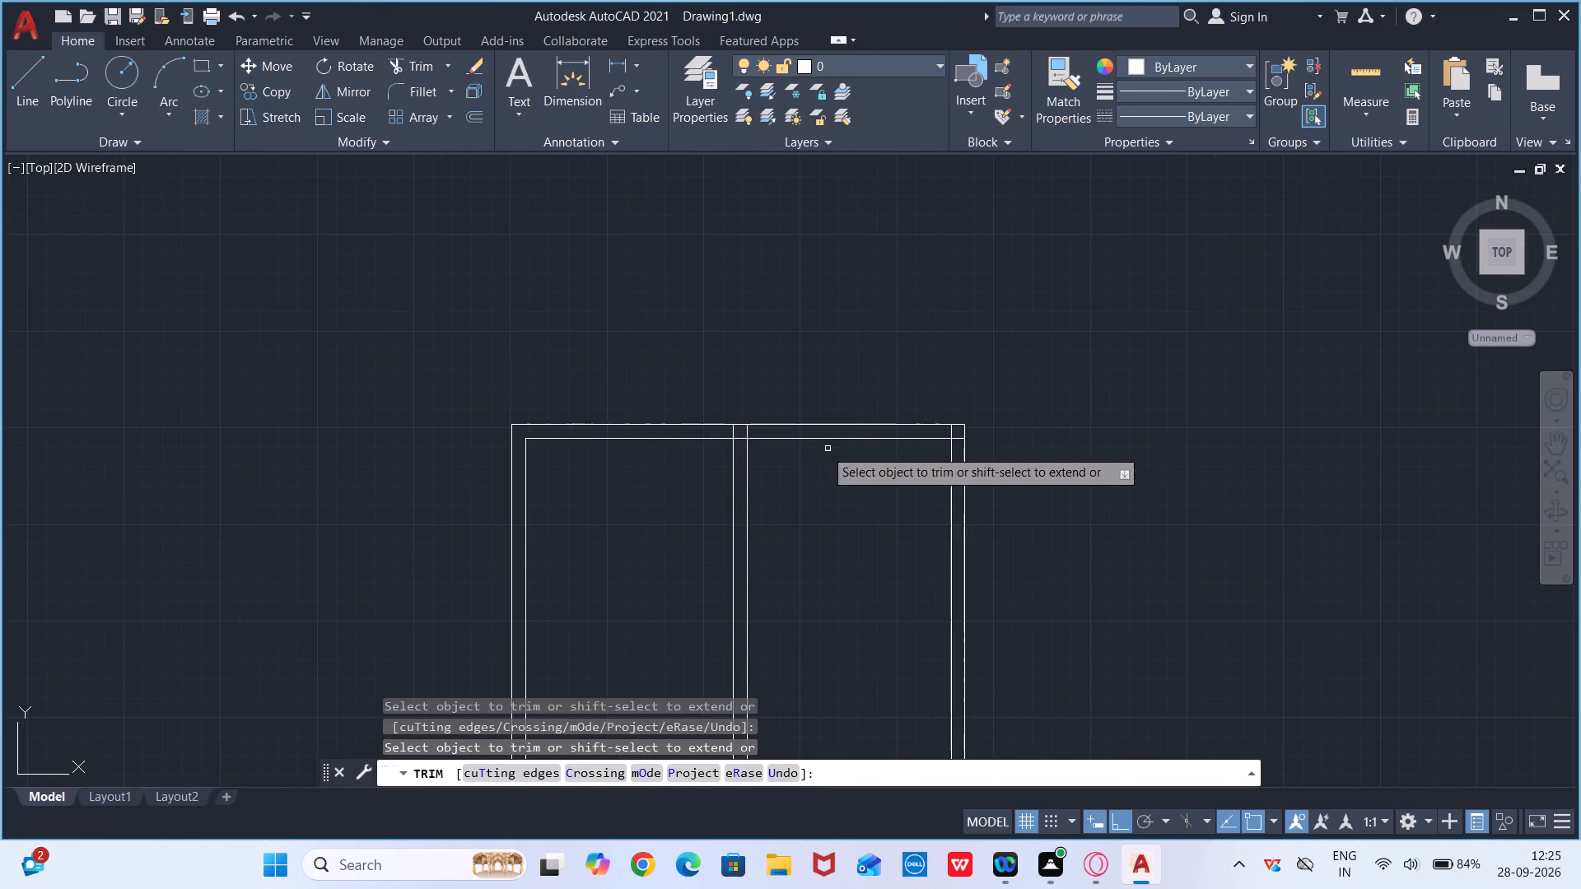
drag(716, 430, 784, 438)
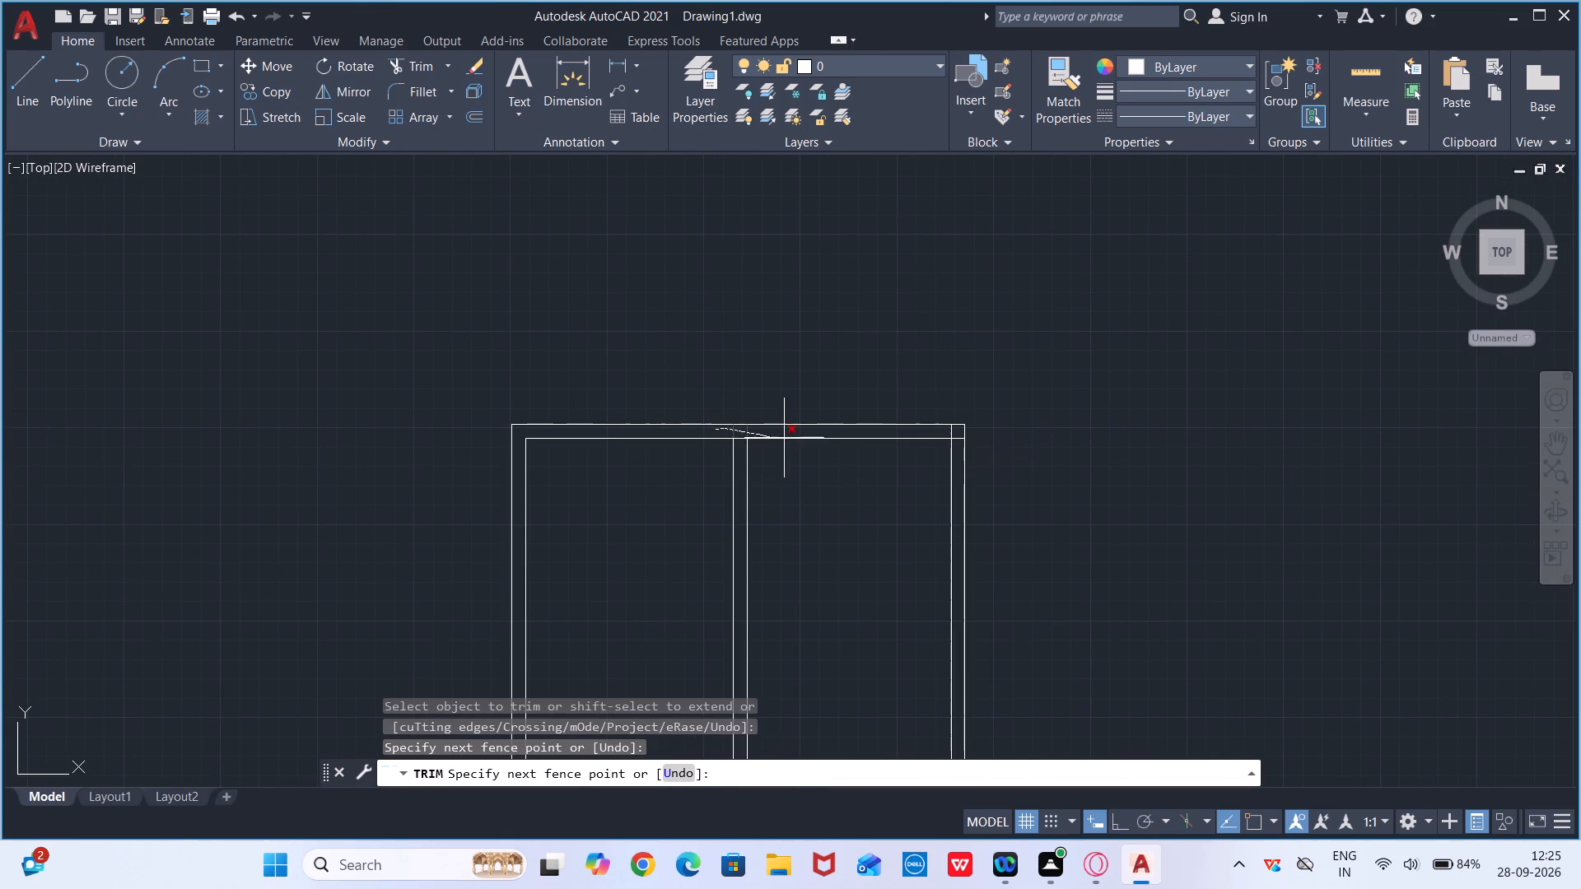
drag(784, 438, 804, 430)
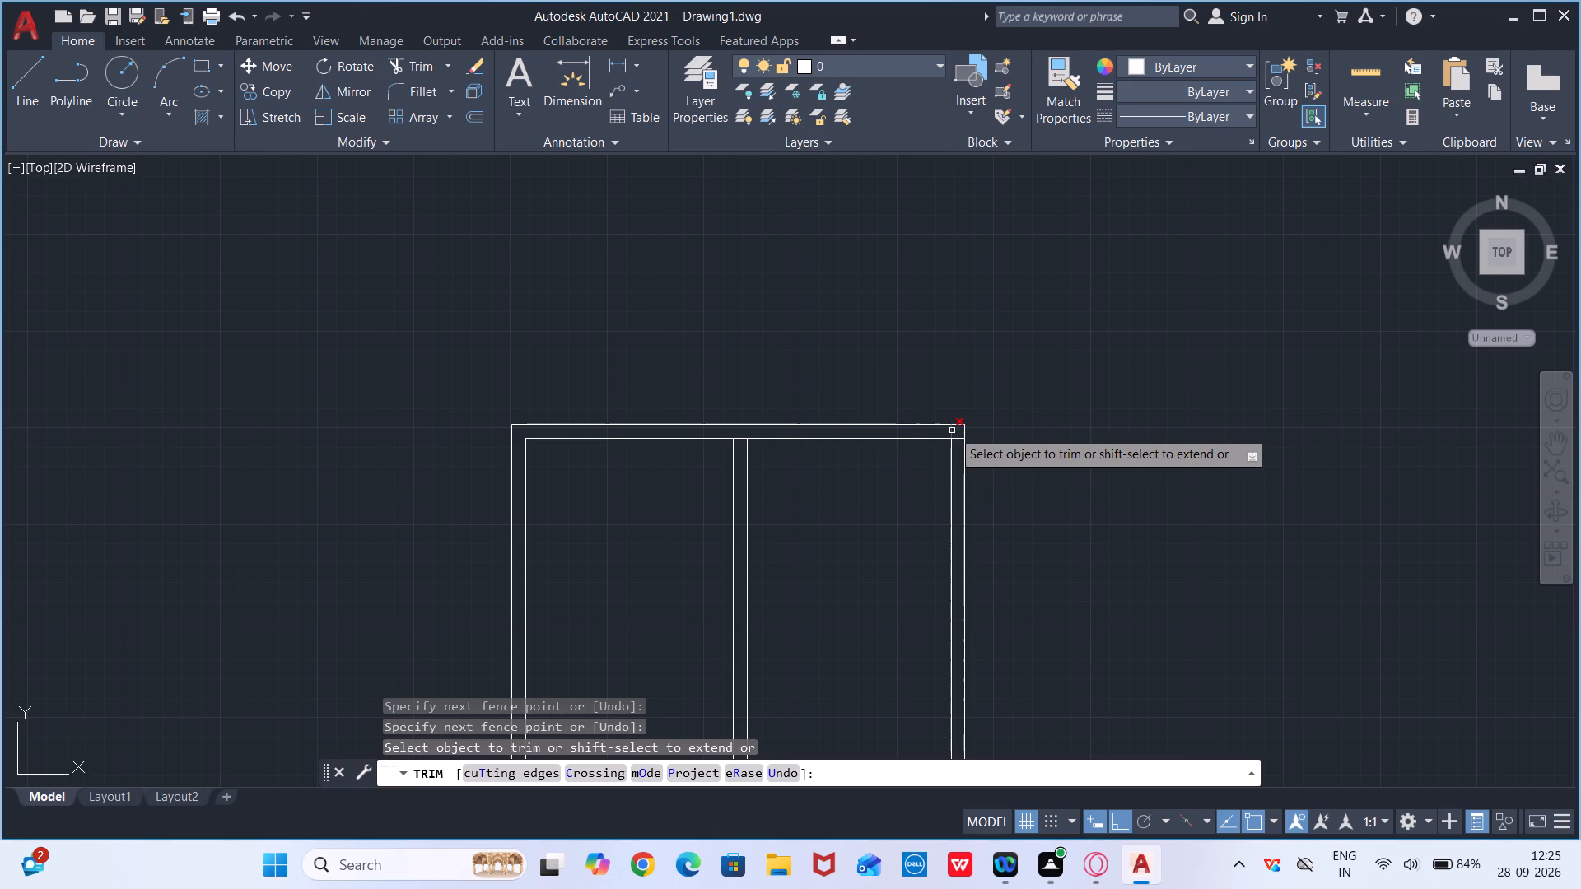
click(952, 431)
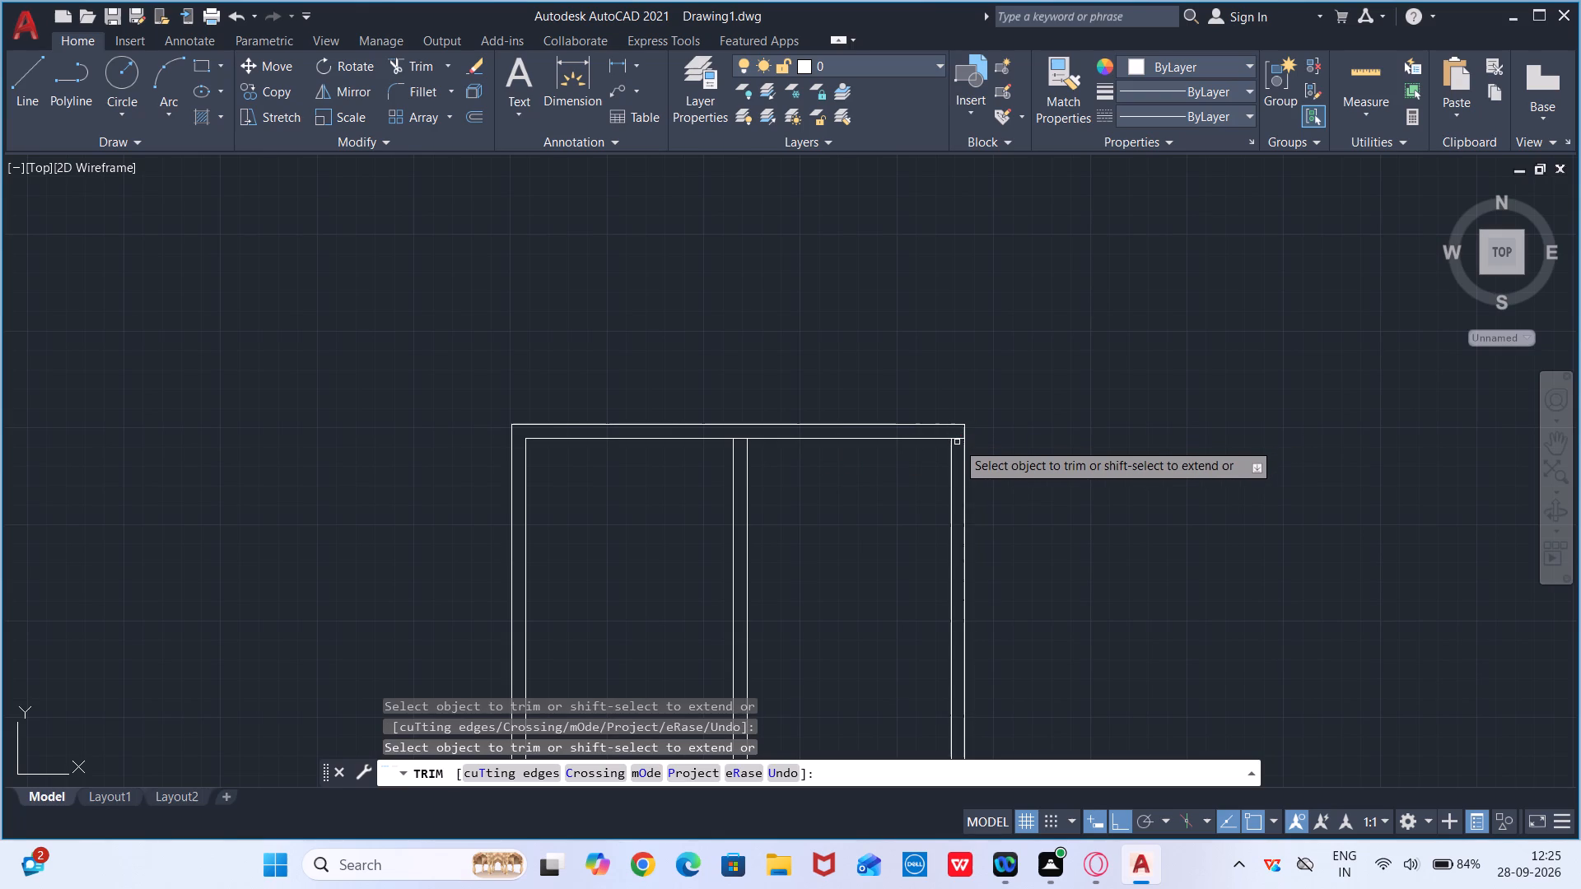
click(957, 439)
key(Escape)
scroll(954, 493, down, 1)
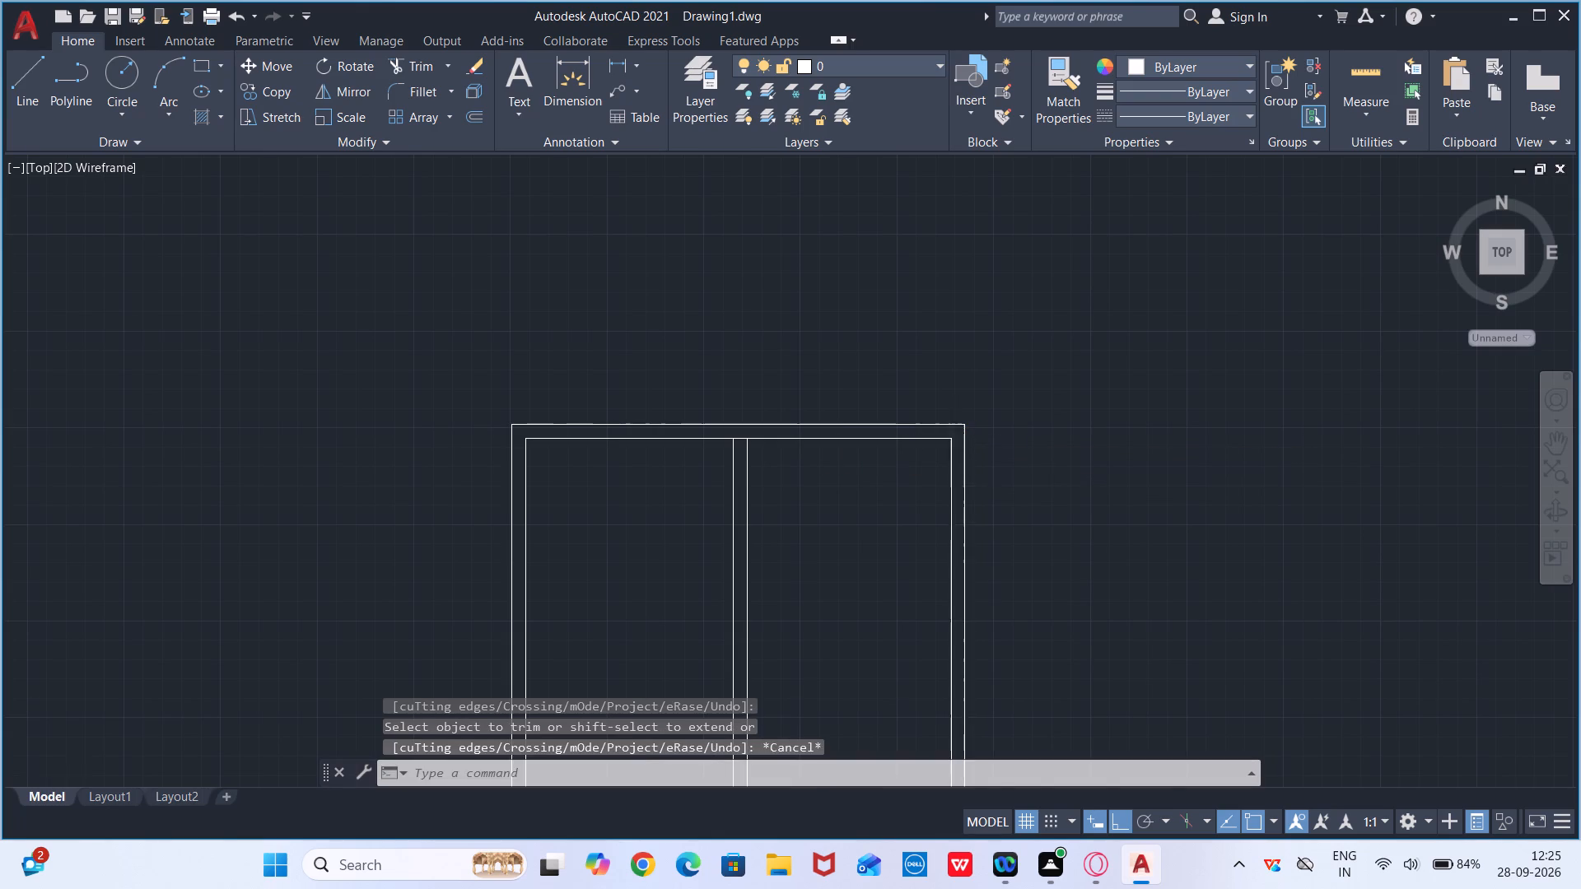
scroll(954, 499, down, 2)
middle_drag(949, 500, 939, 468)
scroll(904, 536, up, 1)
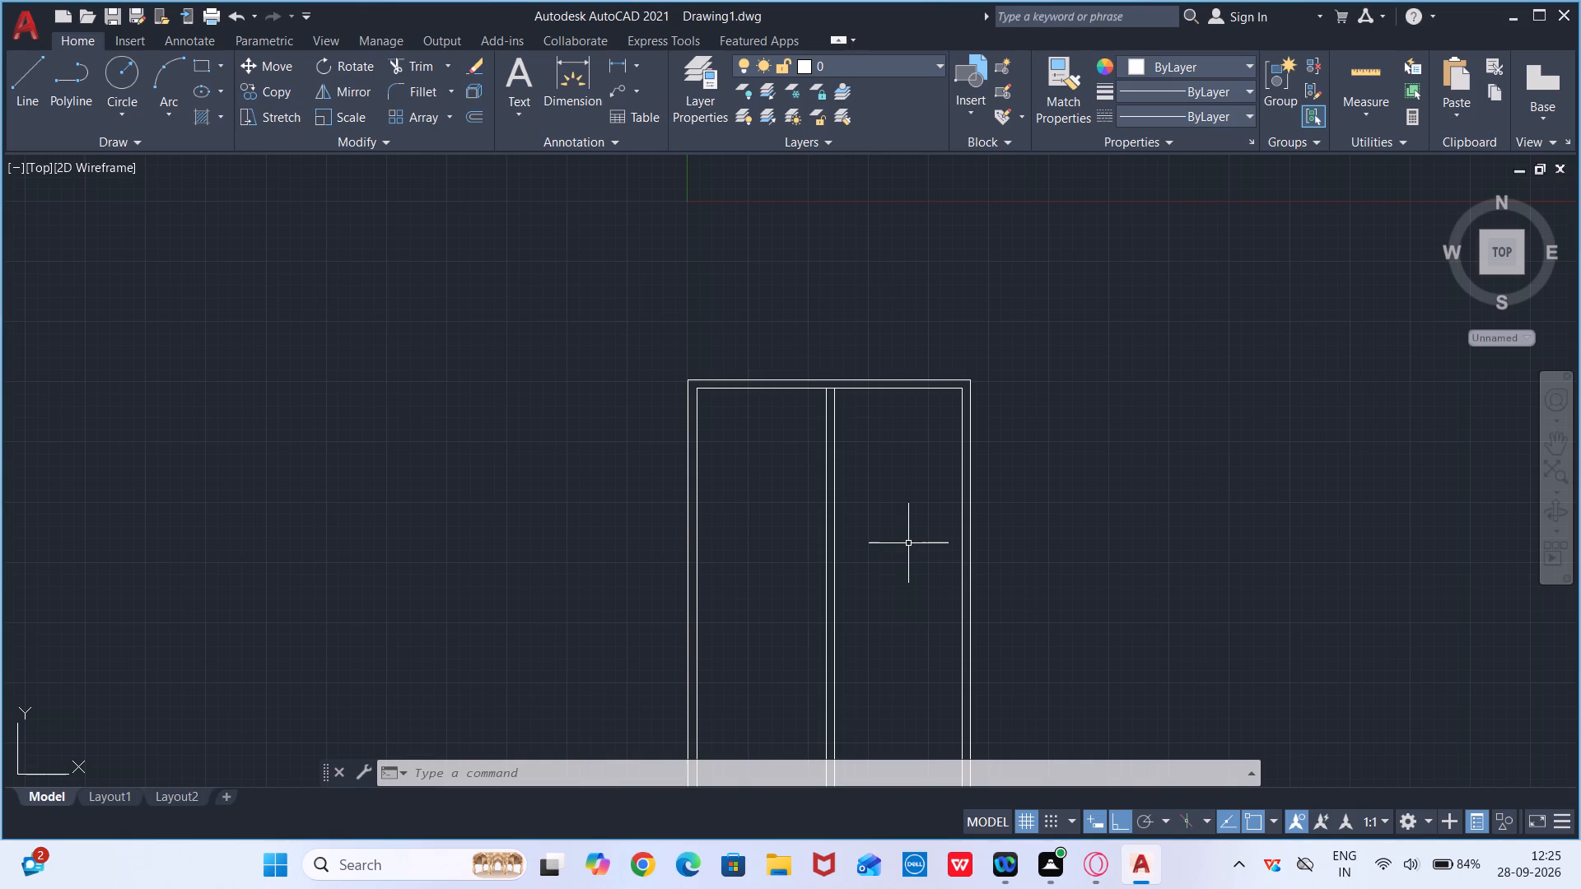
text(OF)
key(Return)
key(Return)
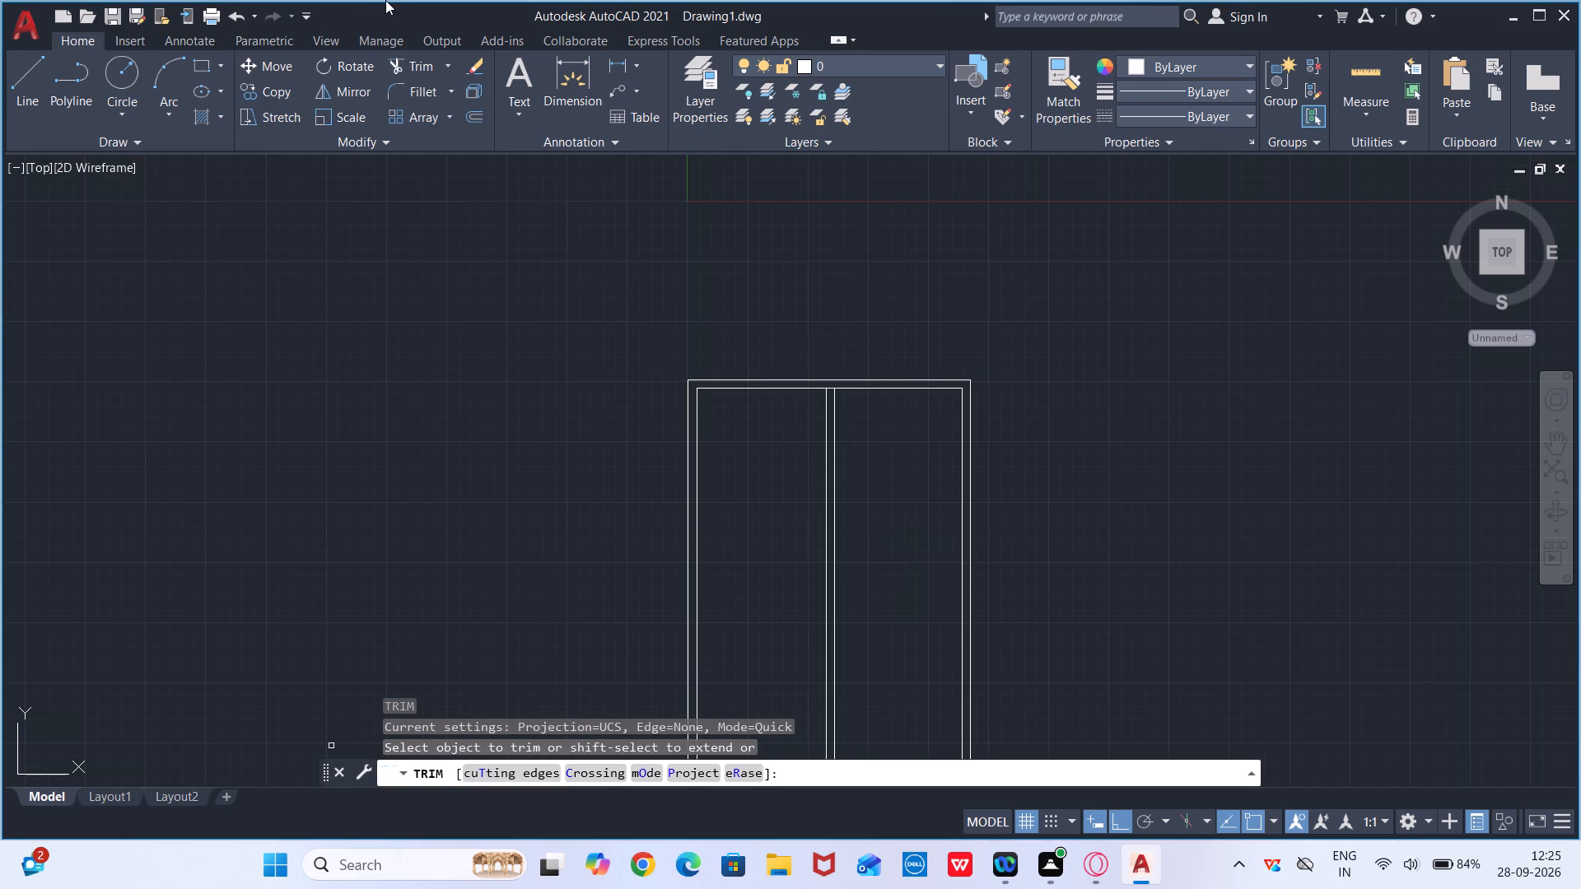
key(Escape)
Offset the top wall's inner line 8'6" downward, and that new line 9" further down, to form a horizontal partition.
text(OF)
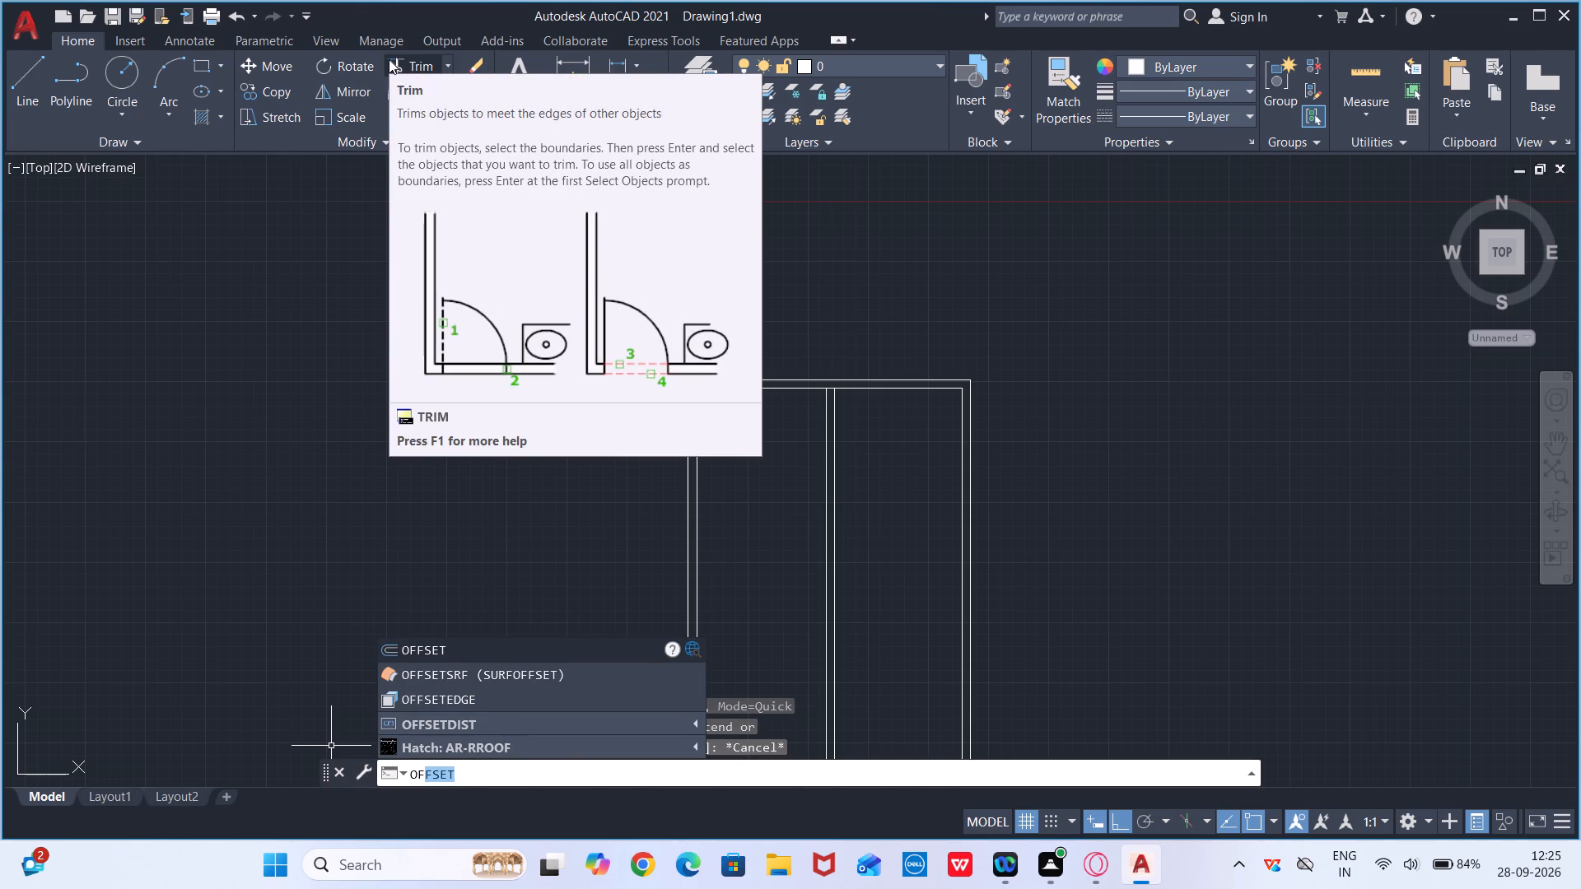
key(Return)
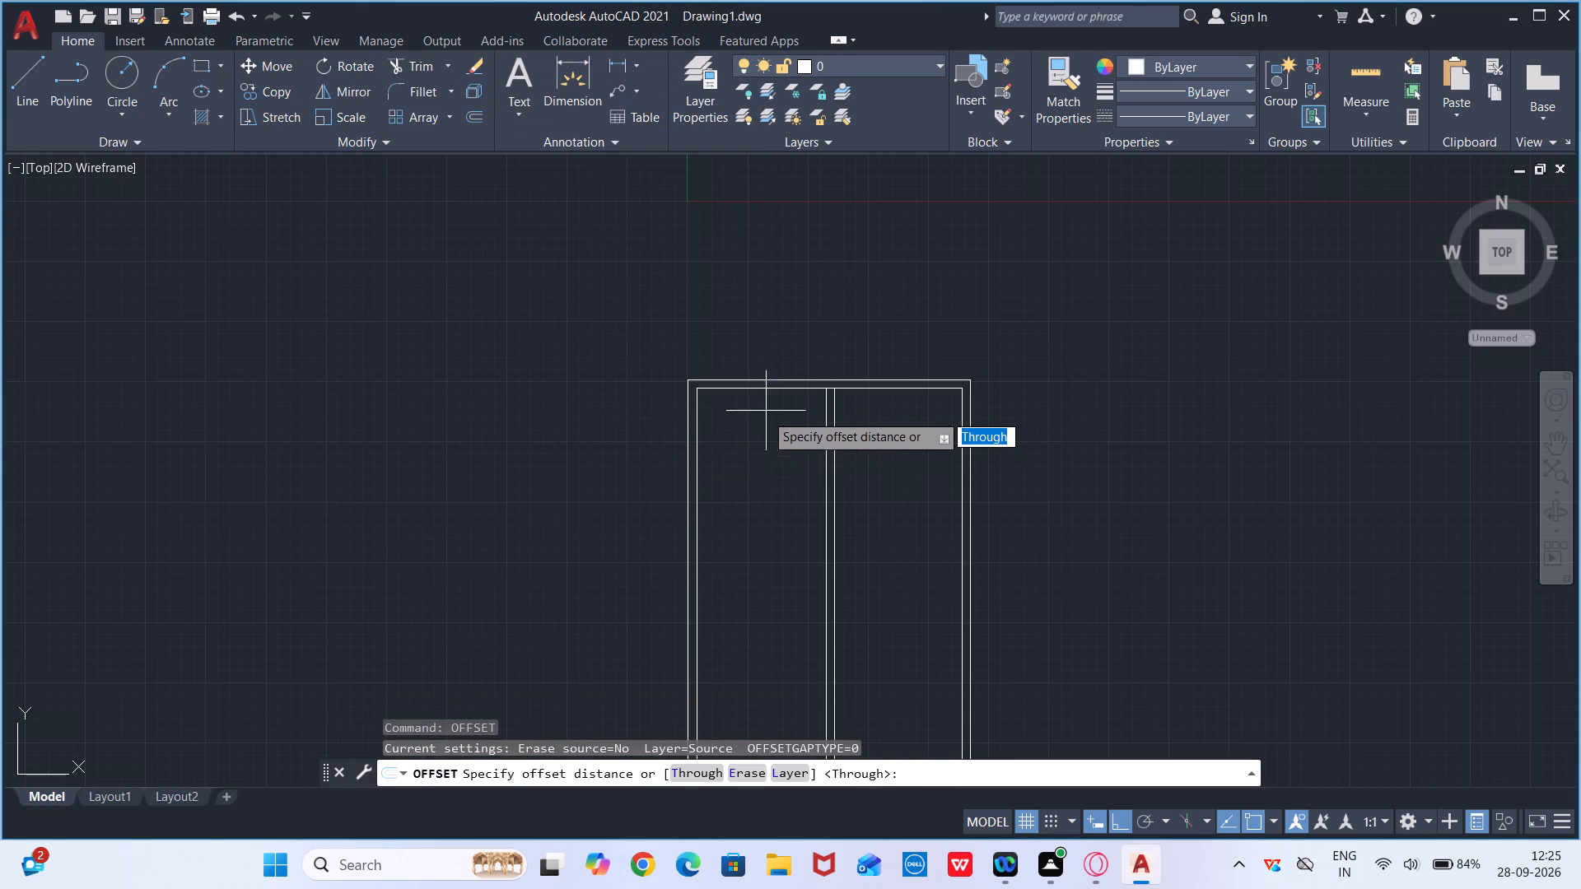
key(Return)
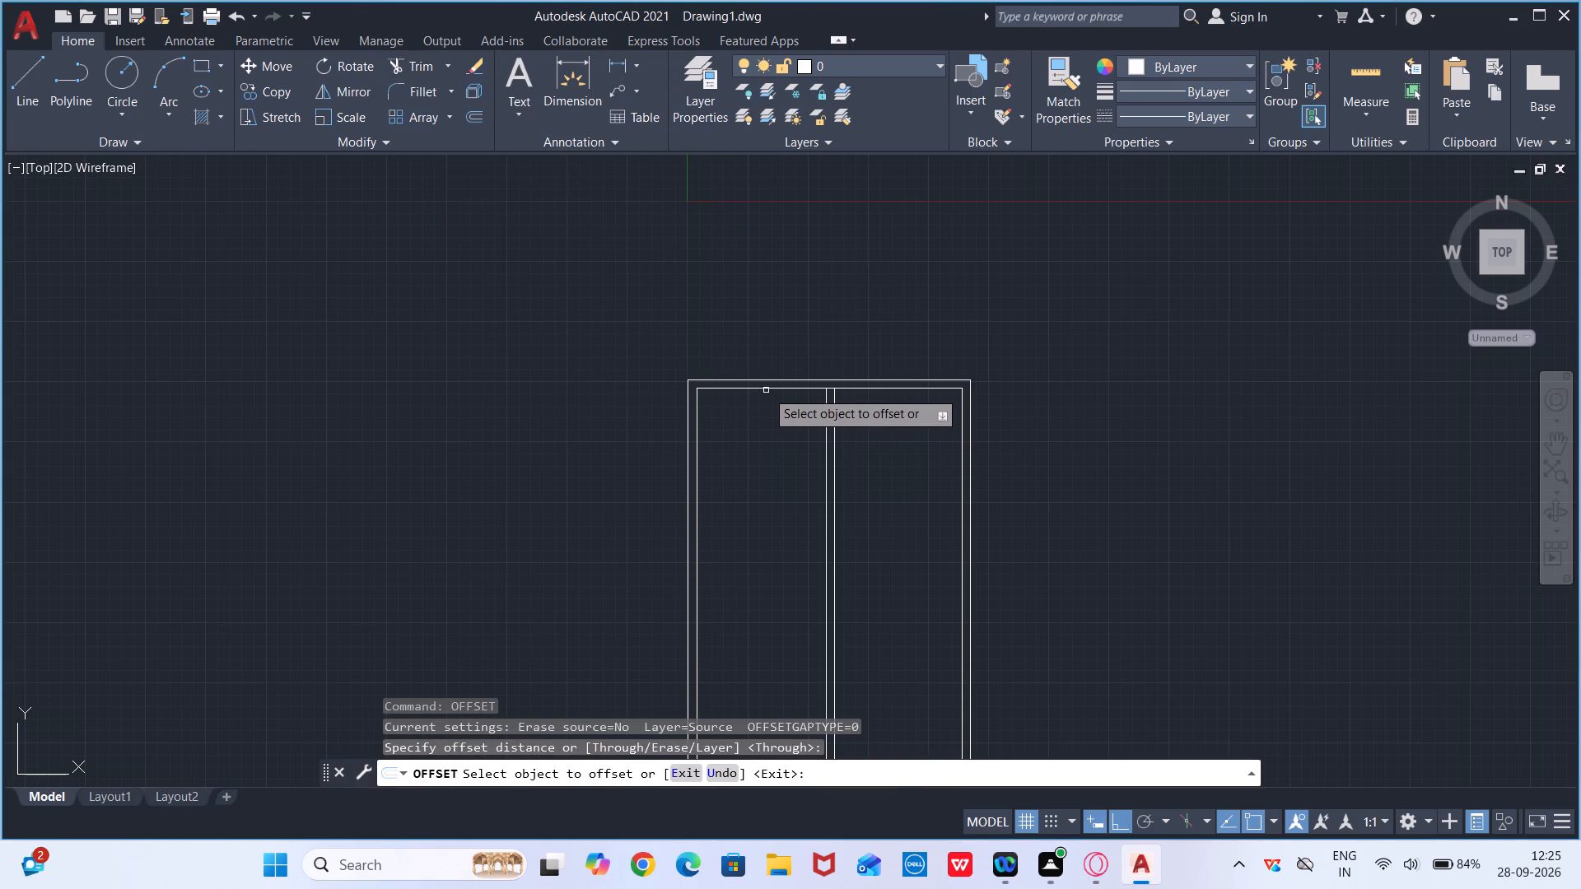
click(766, 389)
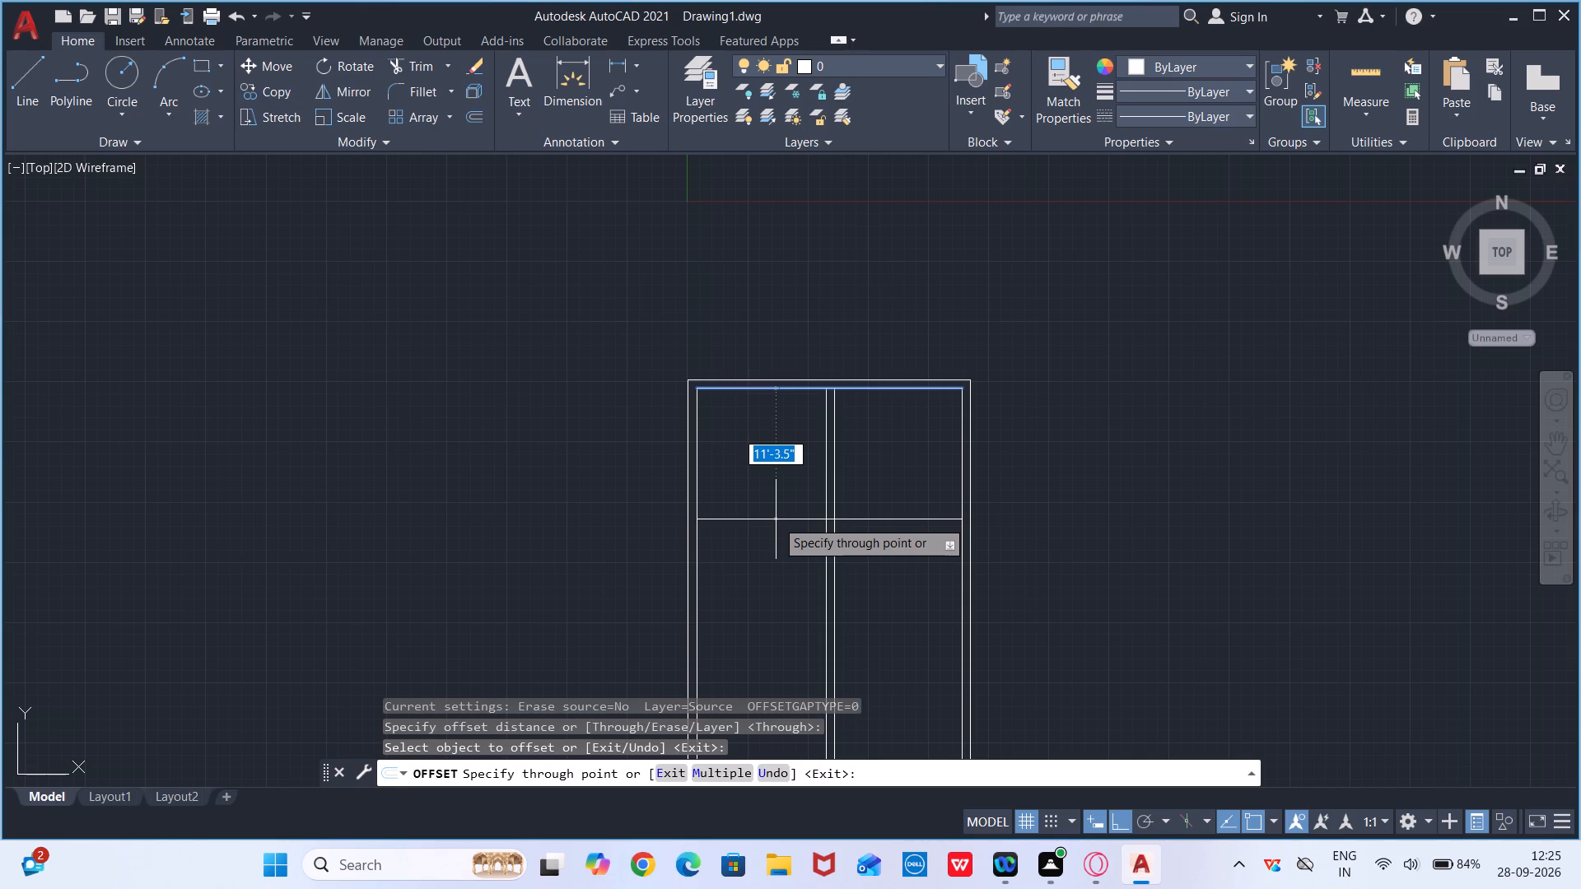
text(8'6")
key(Return)
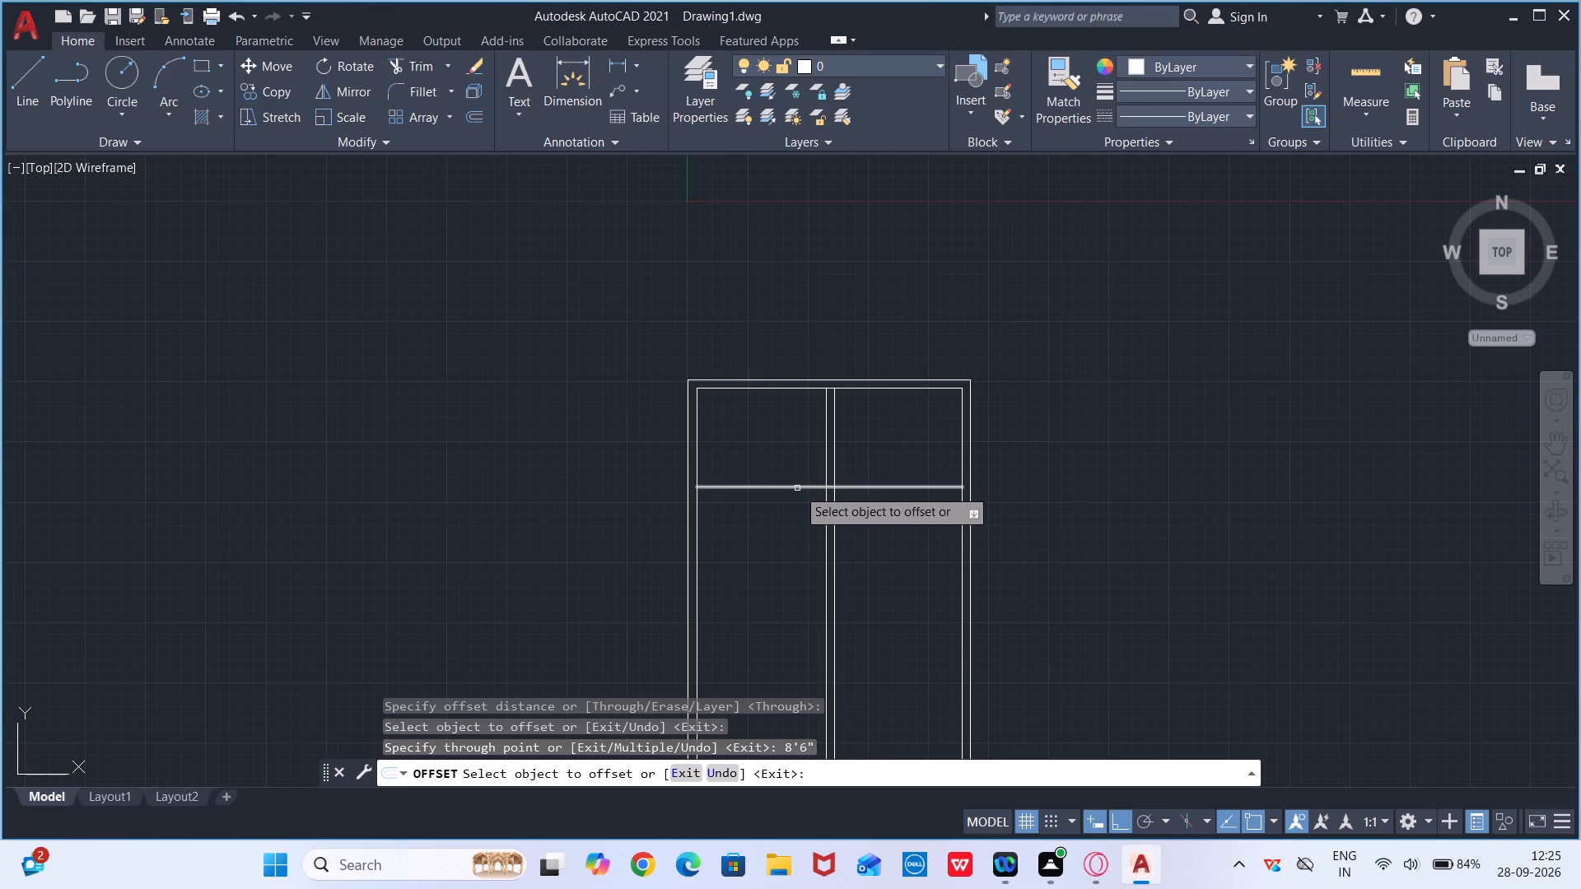
click(797, 488)
text(9")
key(Return)
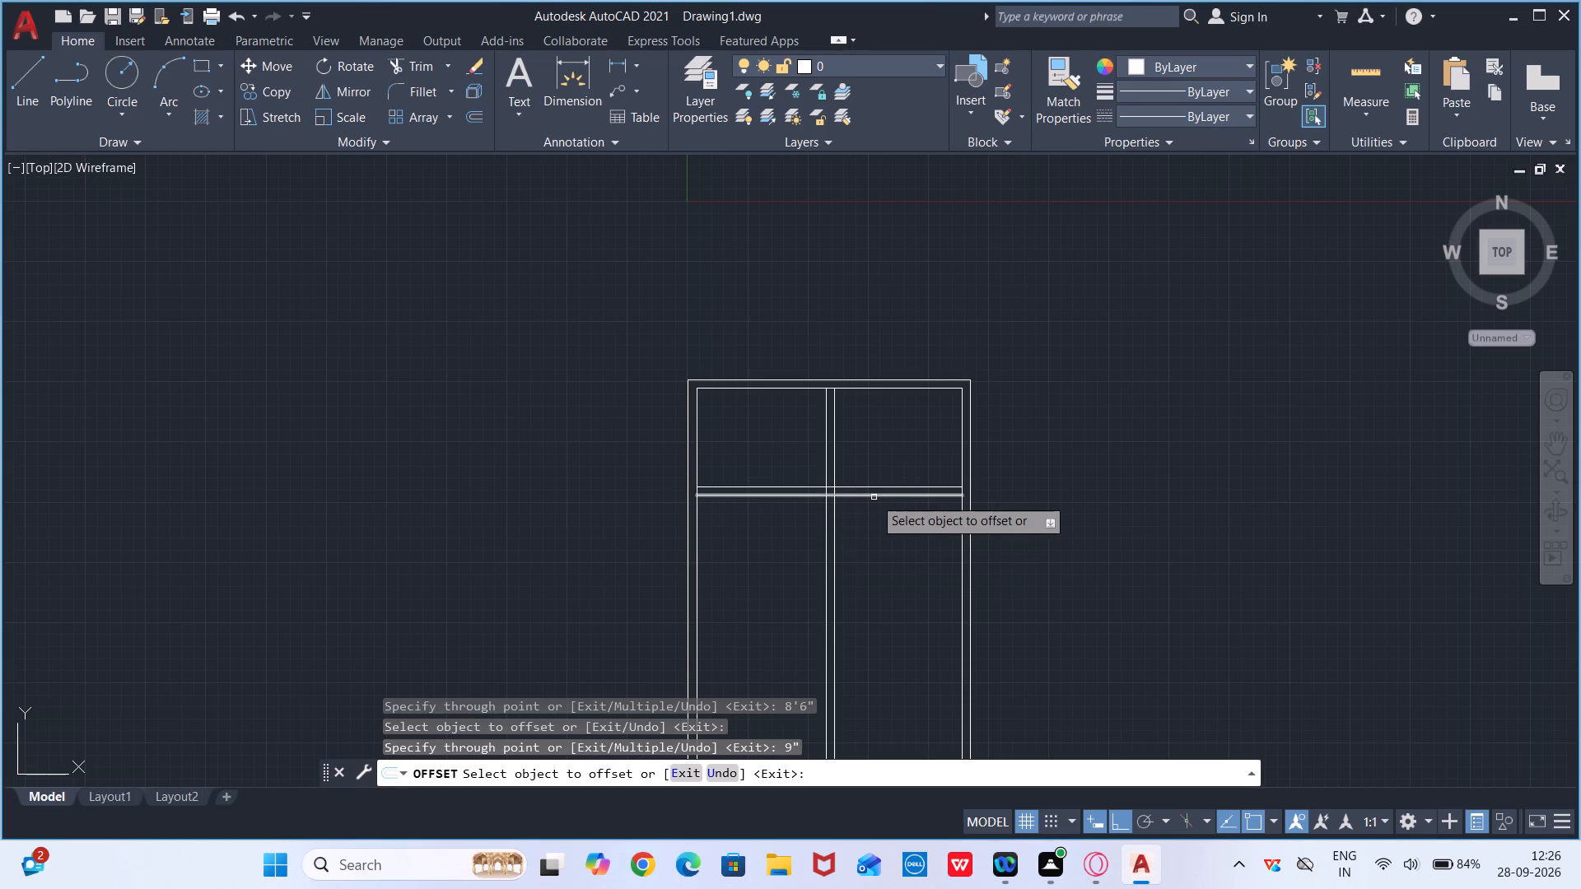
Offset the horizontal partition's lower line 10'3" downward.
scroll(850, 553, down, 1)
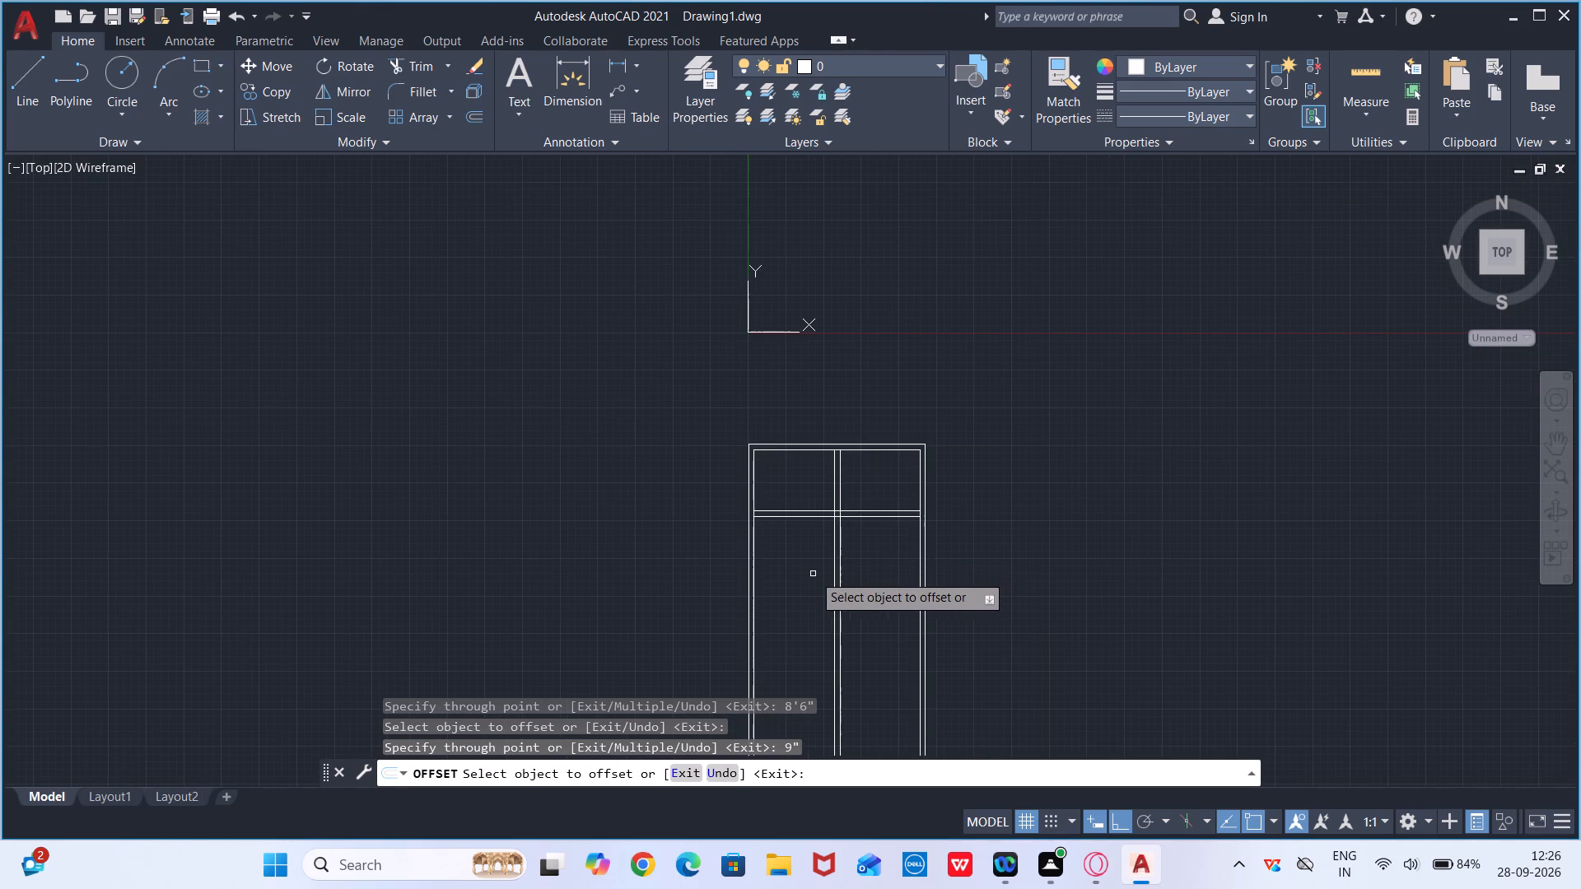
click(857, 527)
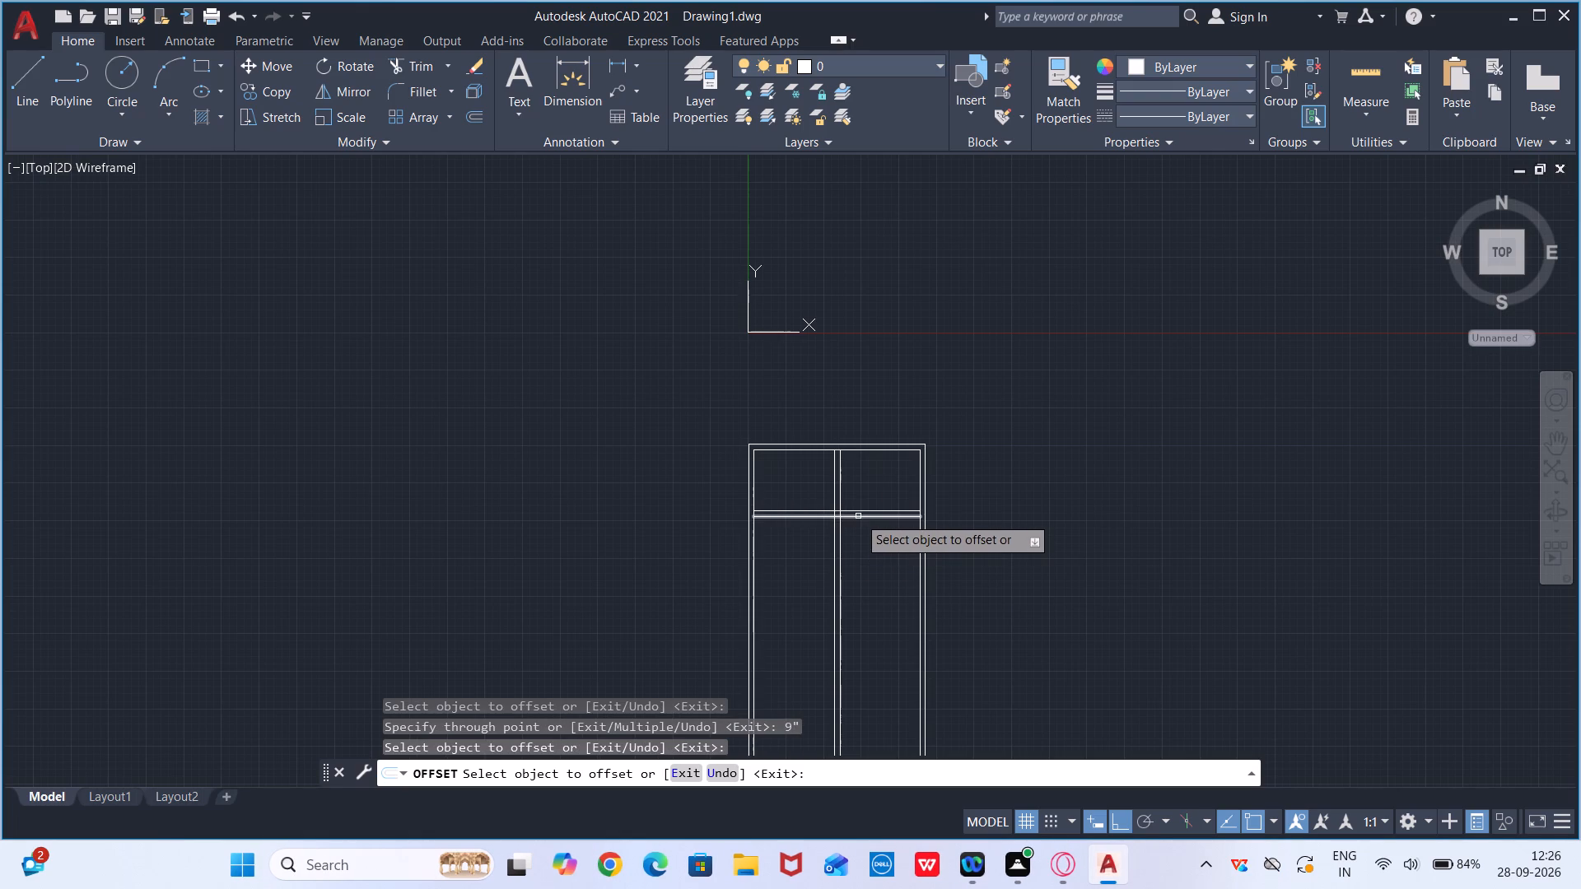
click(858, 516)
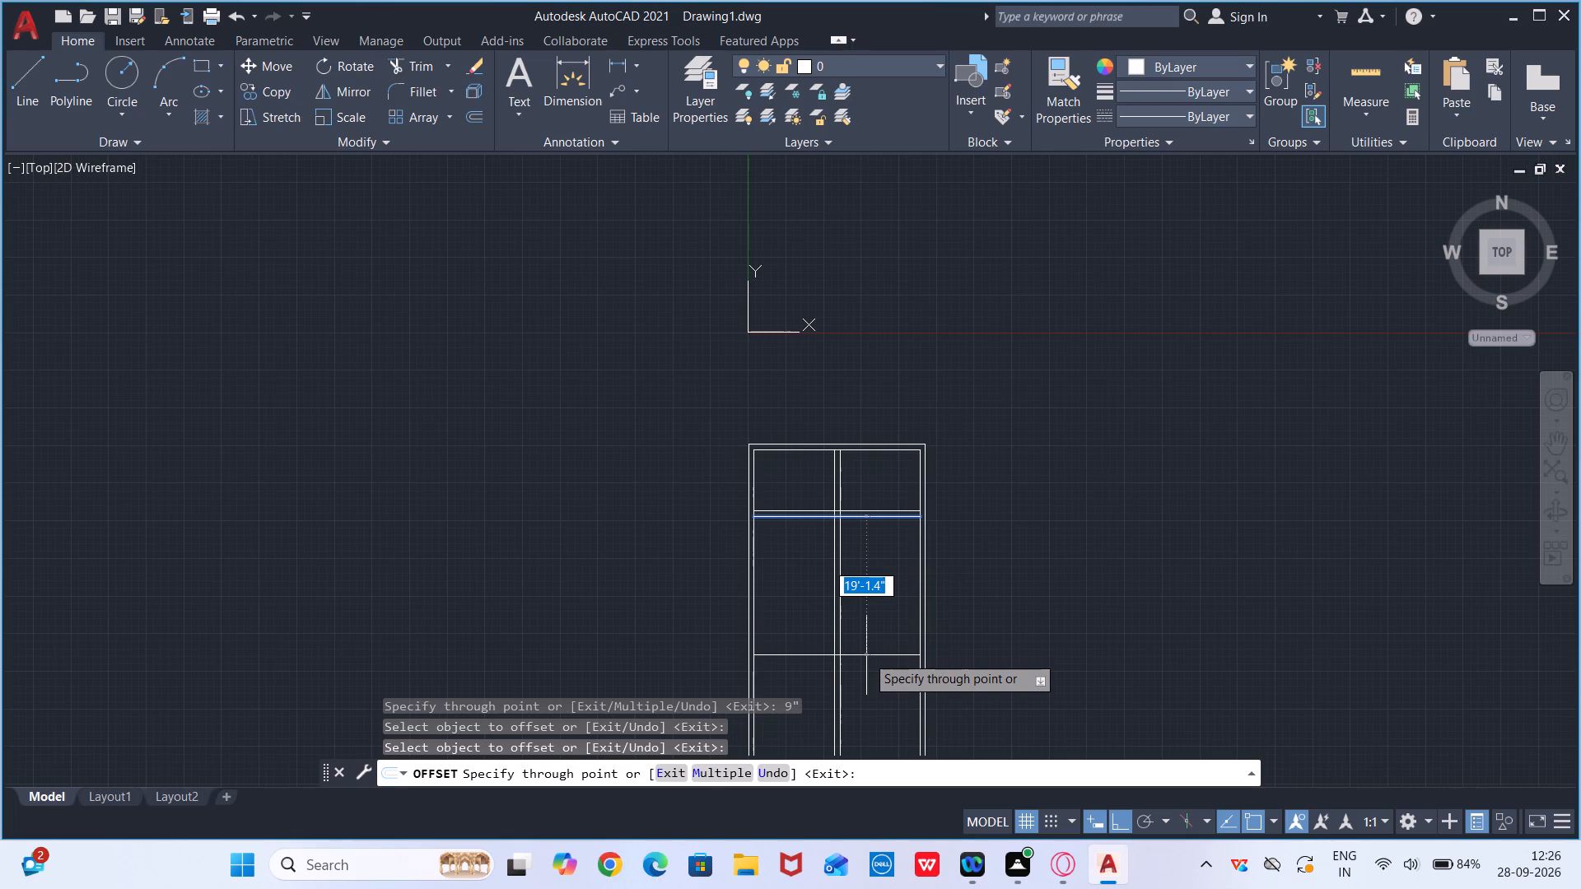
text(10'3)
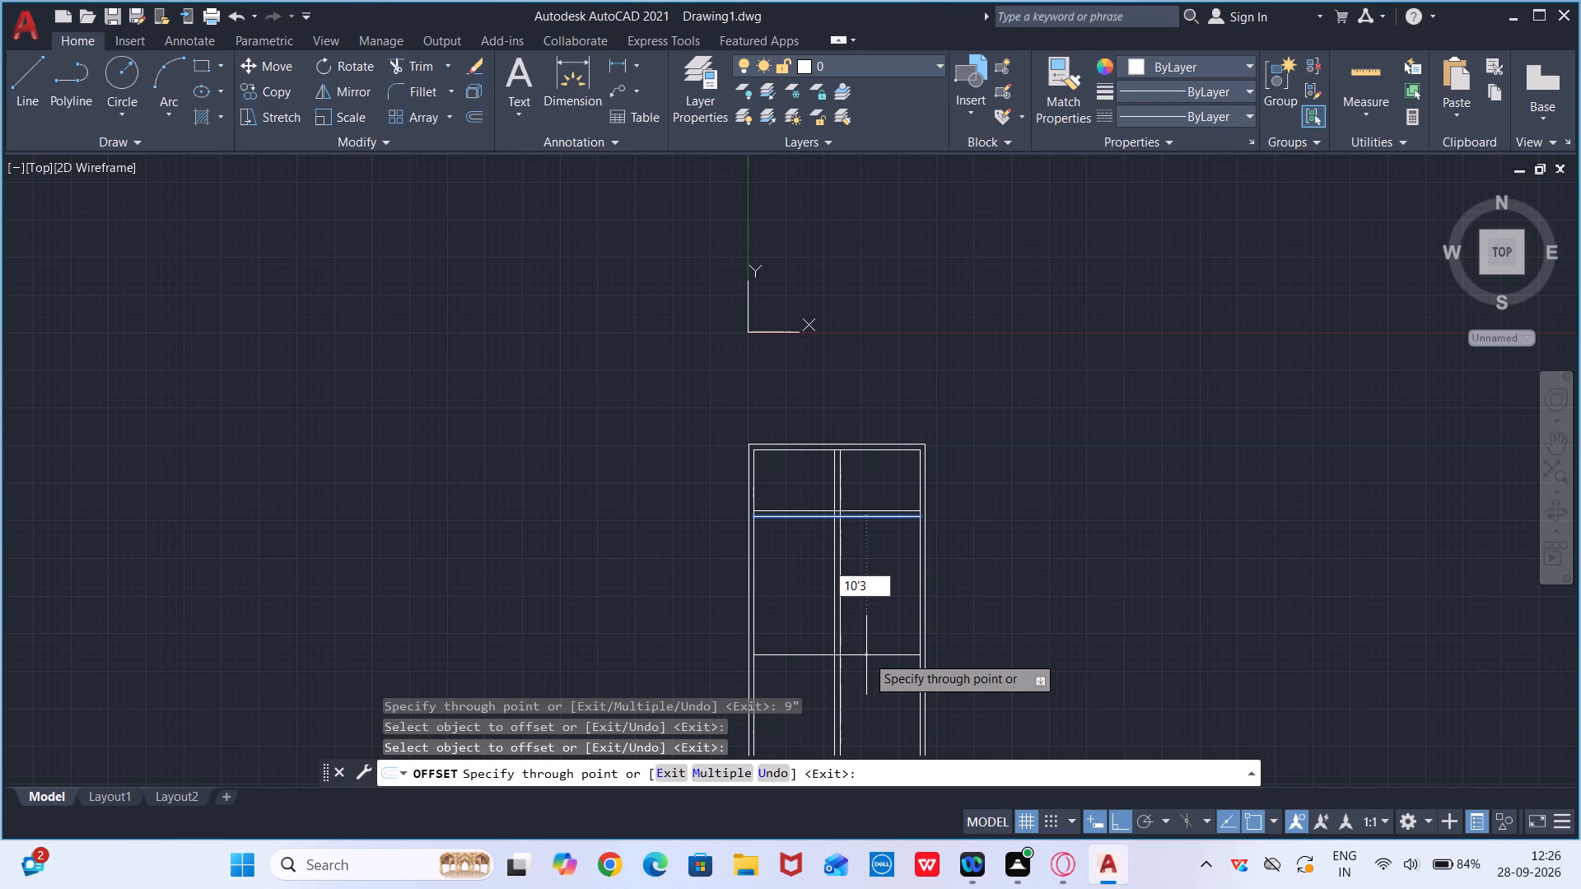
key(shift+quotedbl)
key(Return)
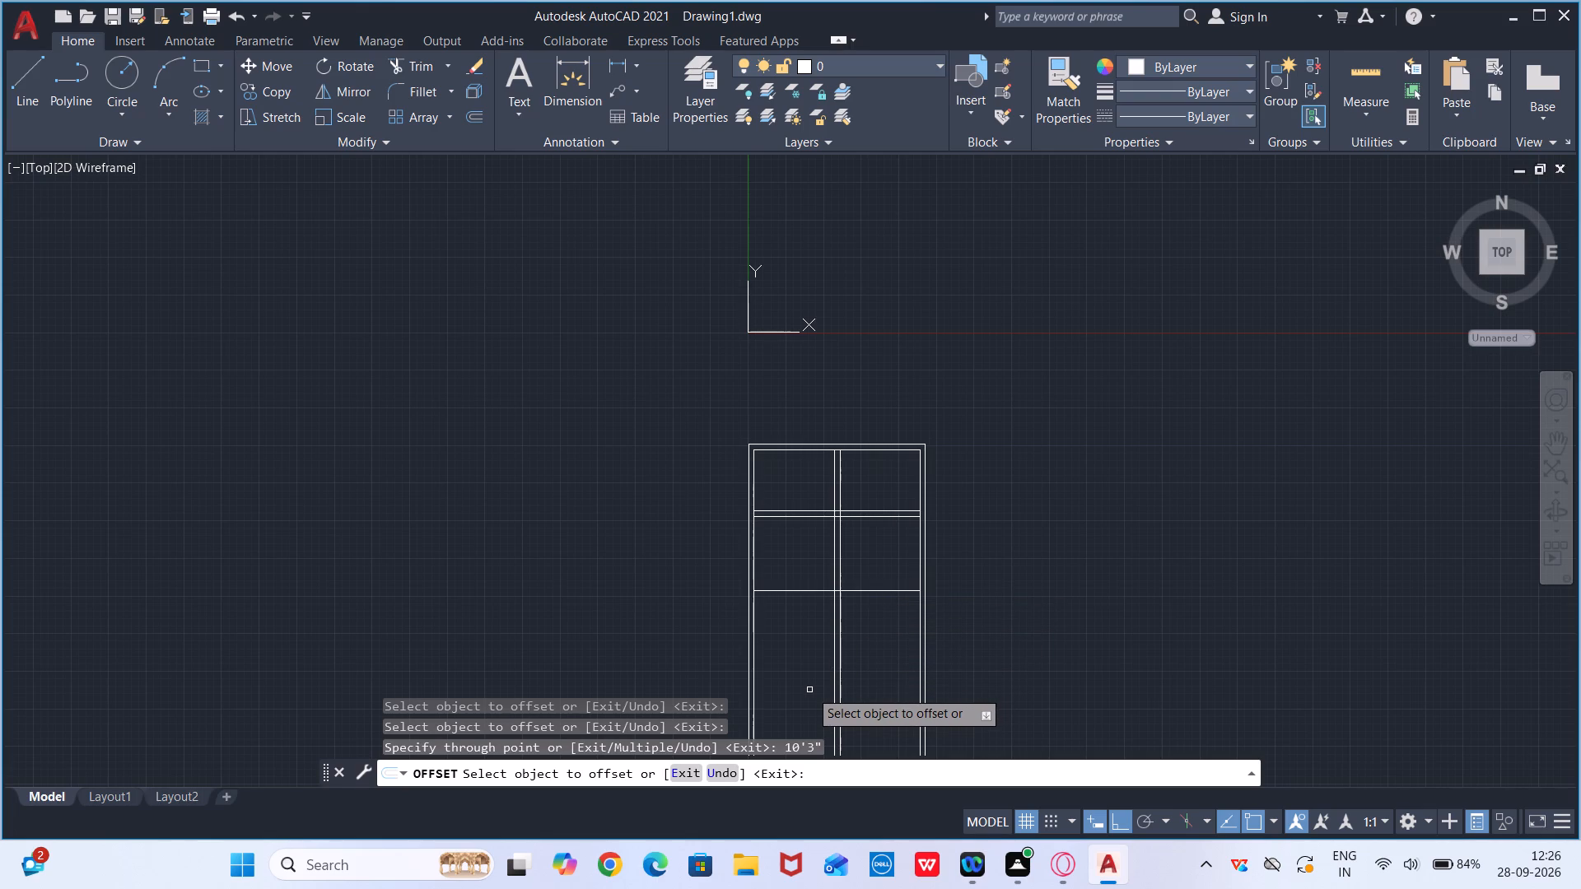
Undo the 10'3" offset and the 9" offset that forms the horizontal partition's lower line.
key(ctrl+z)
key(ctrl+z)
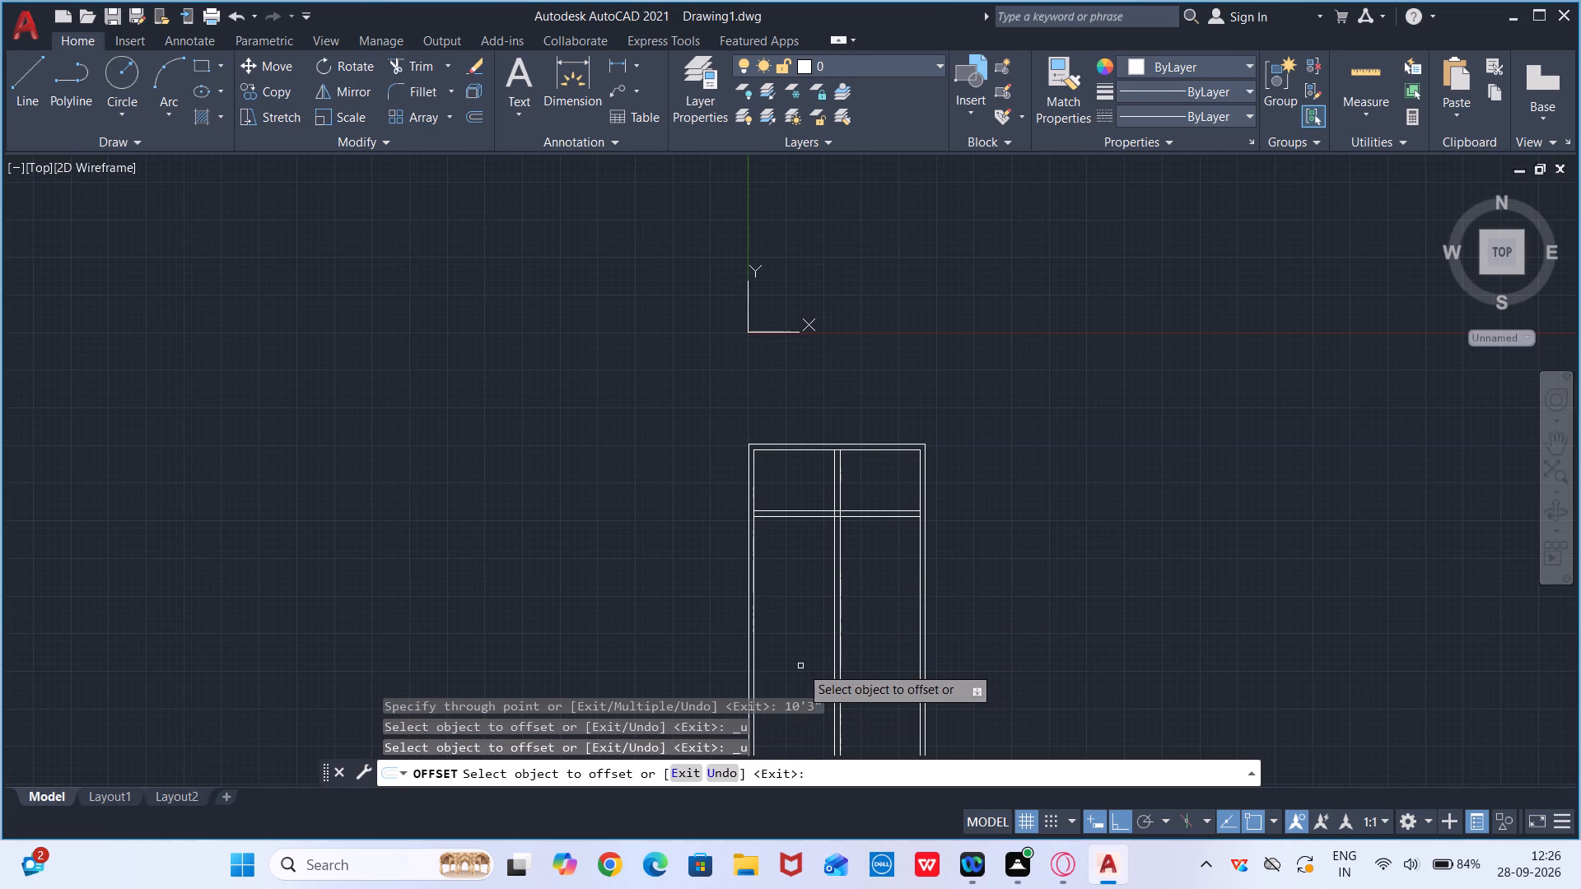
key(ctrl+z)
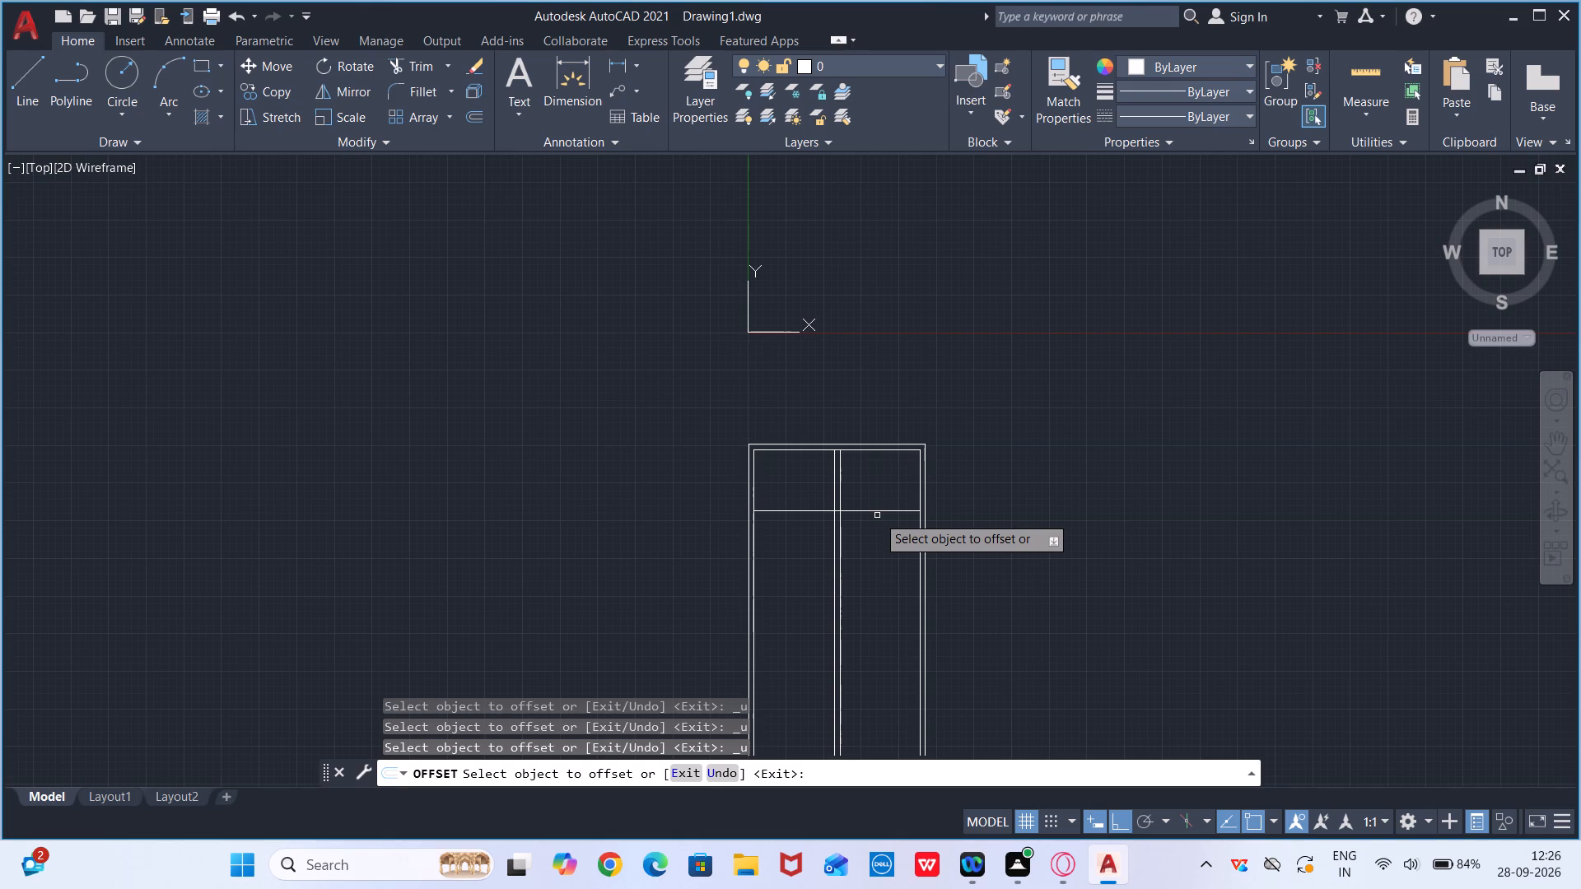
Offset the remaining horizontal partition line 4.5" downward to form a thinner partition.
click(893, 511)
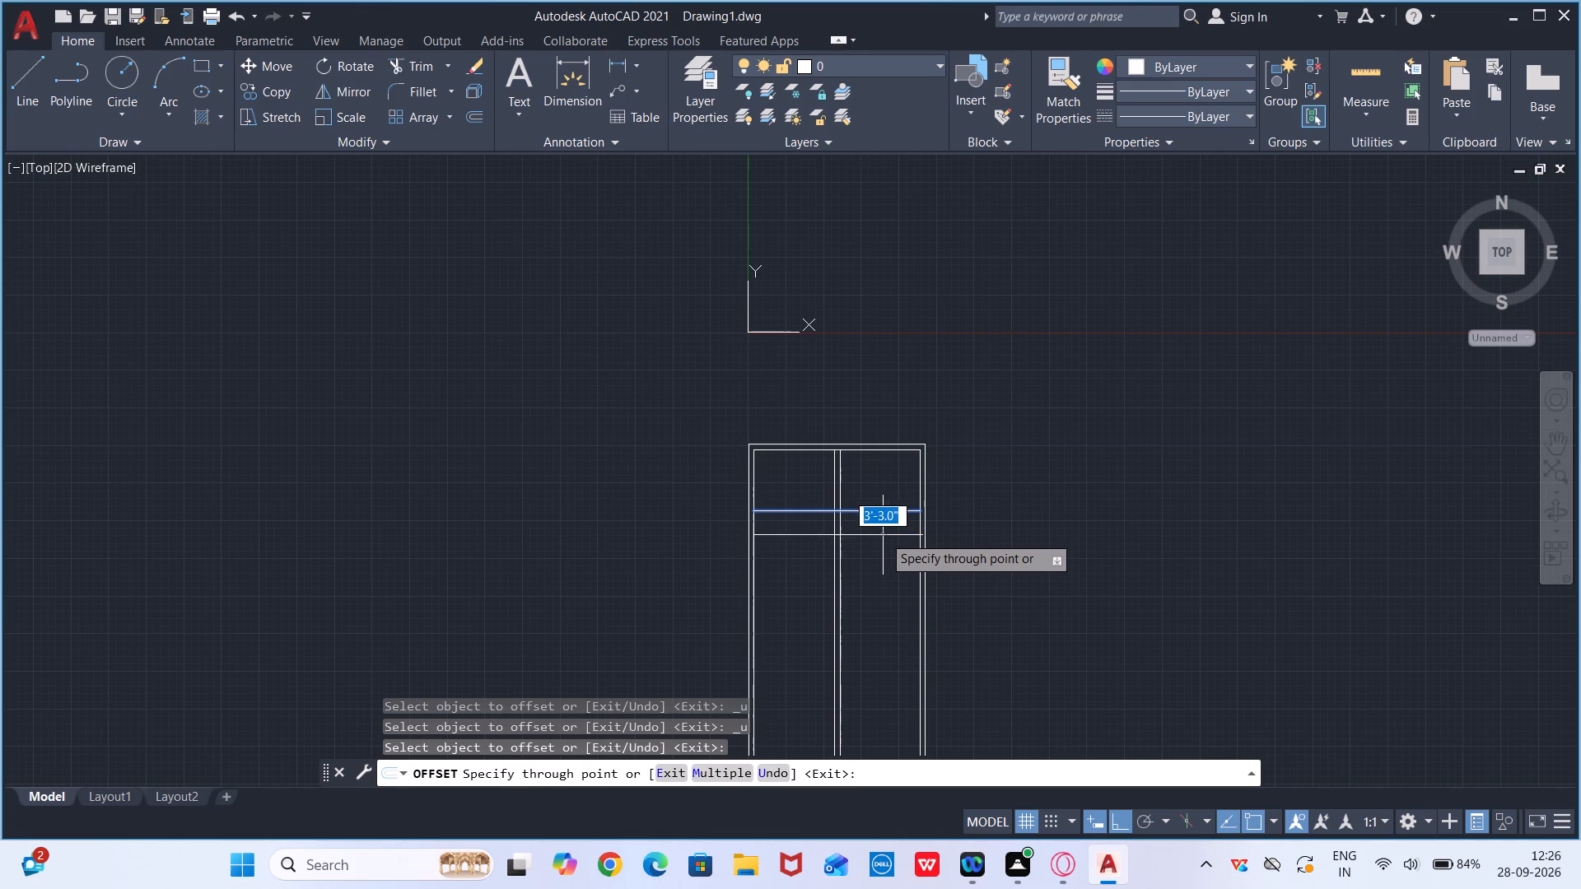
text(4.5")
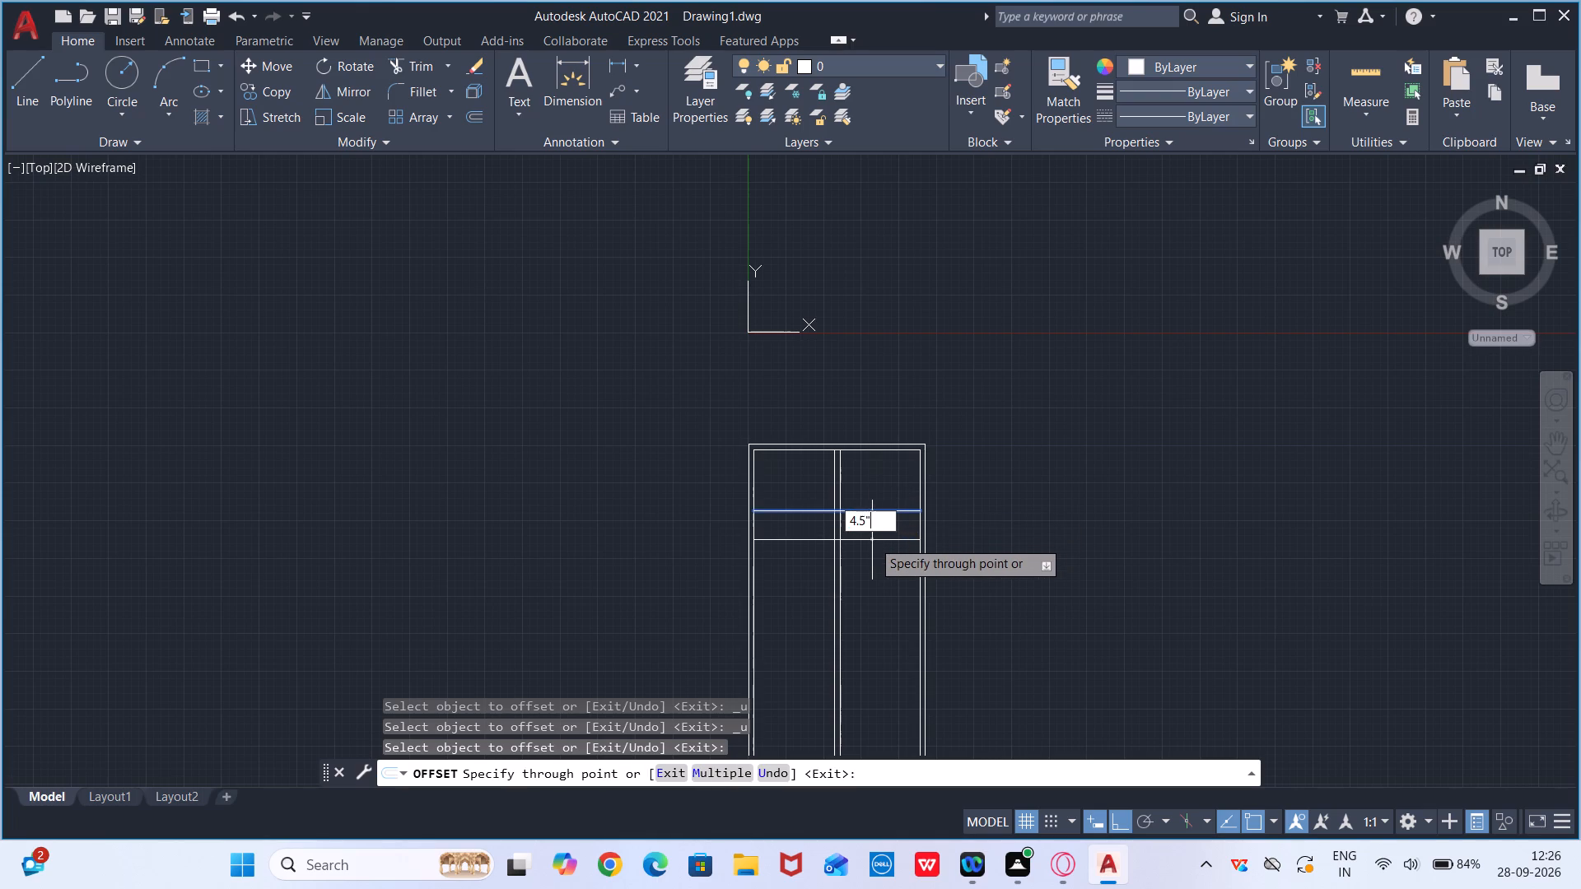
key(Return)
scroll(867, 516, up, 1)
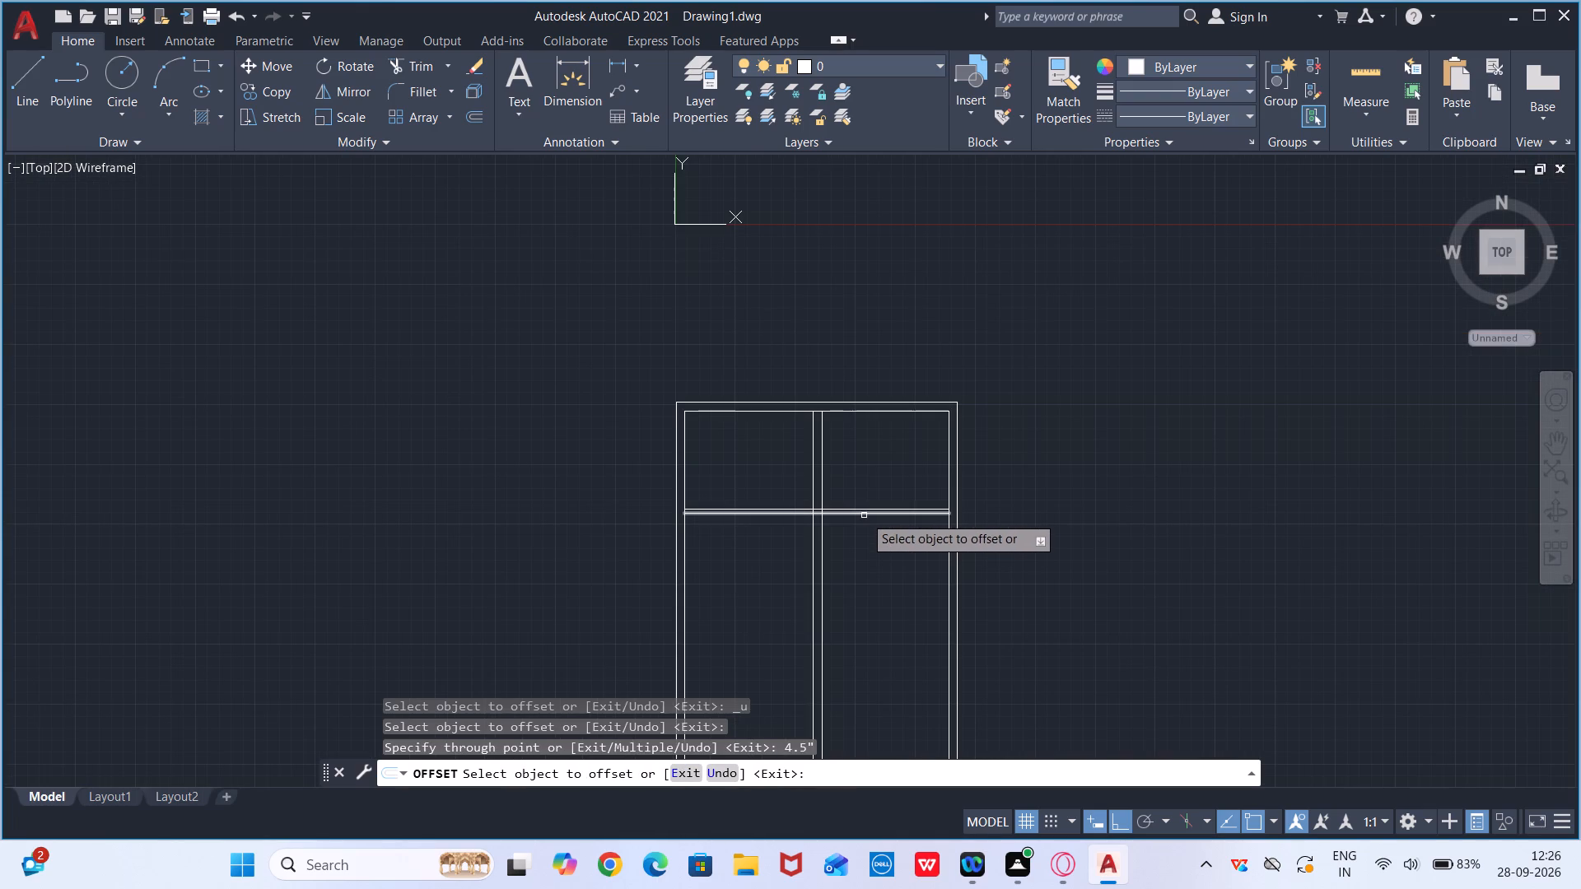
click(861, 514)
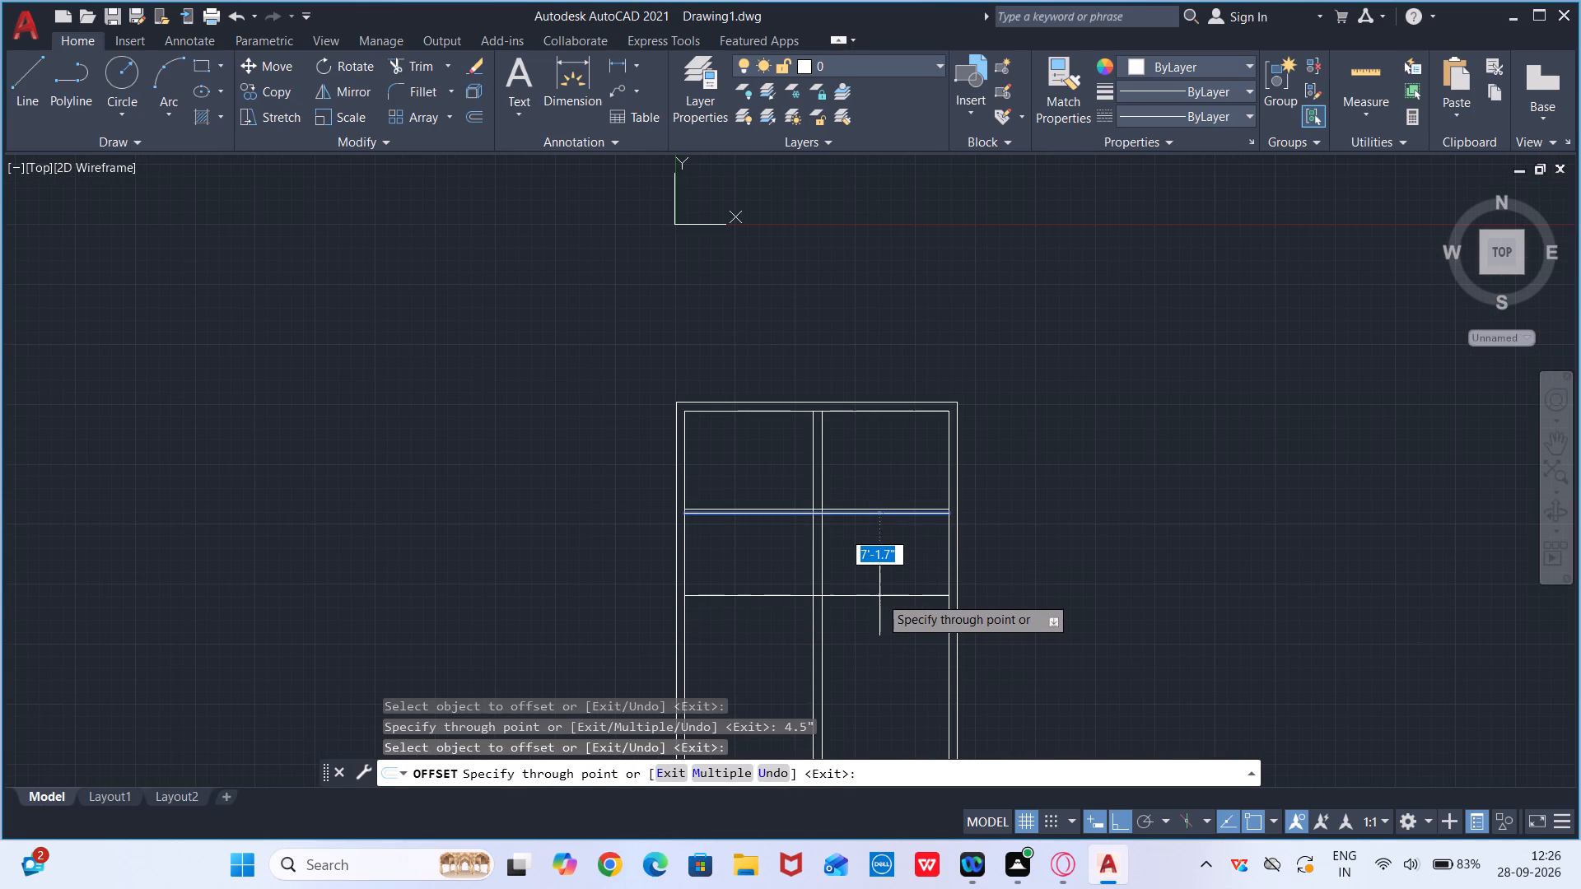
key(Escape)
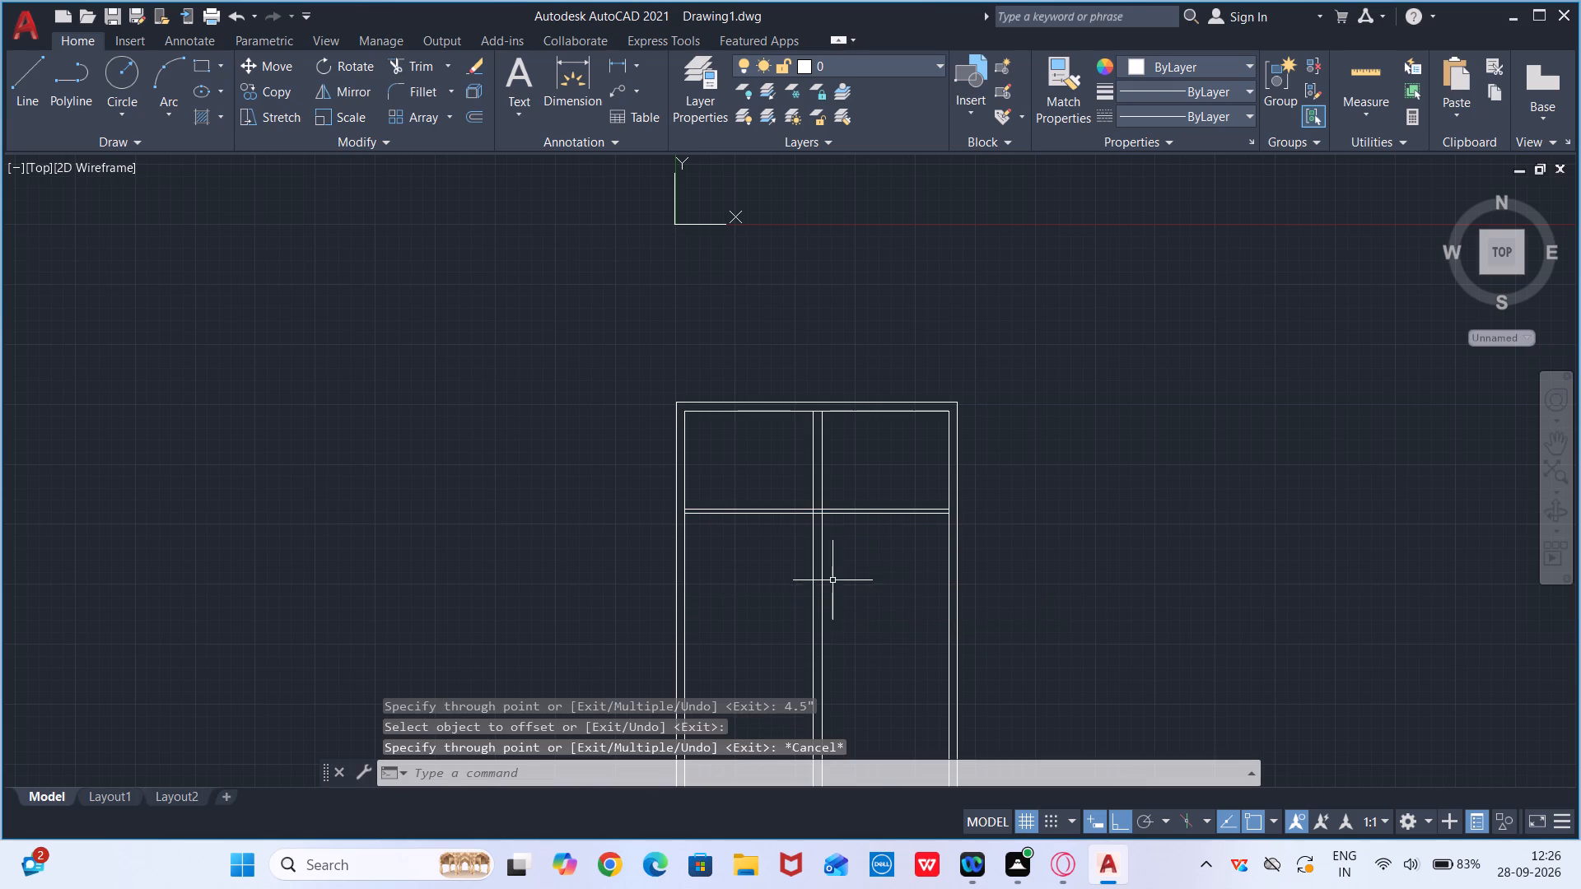
Undo the horizontal partition, the wall trims, the top wall extension, and the offsets forming the vertical partition and left wall.
key(ctrl+z)
key(ctrl+z)
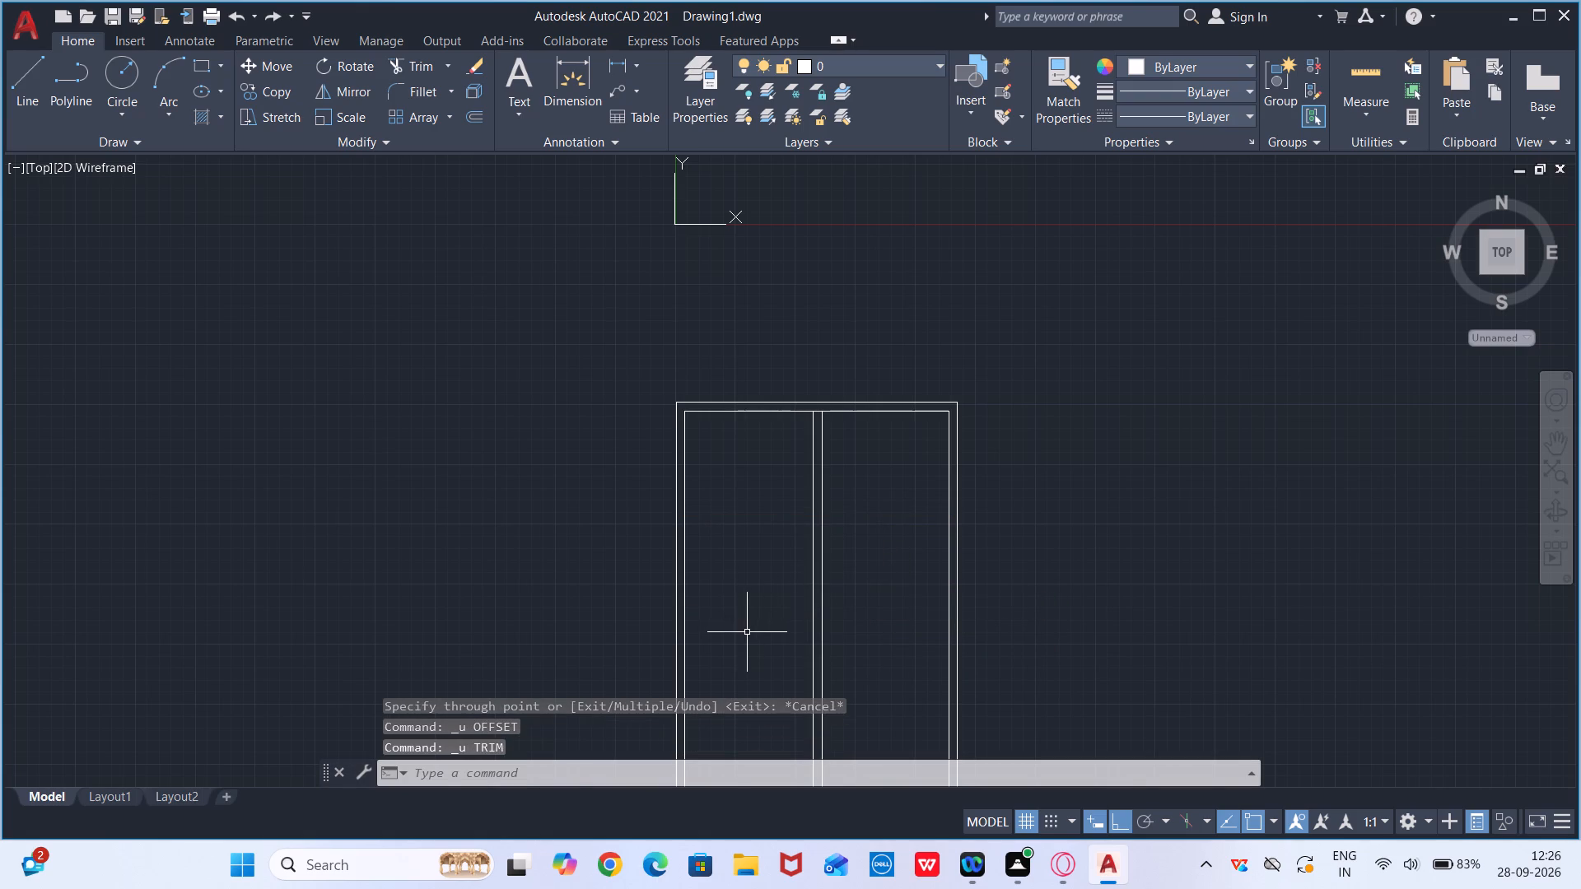
key(ctrl+z)
key(ctrl+z)
key(ctrl+z)
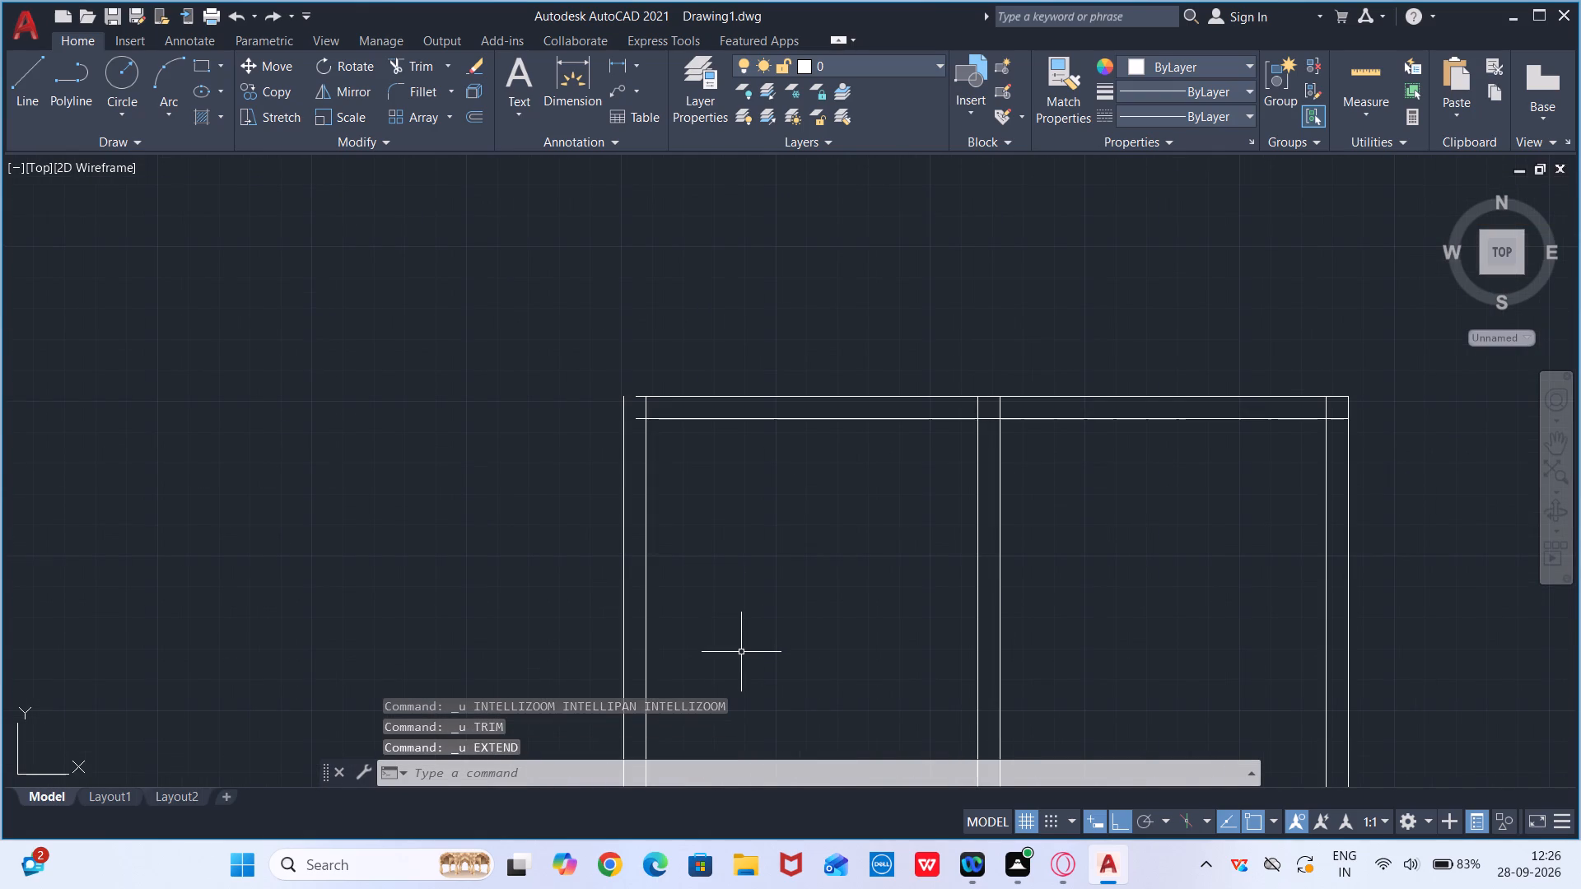
key(ctrl+z)
key(ctrl+z)
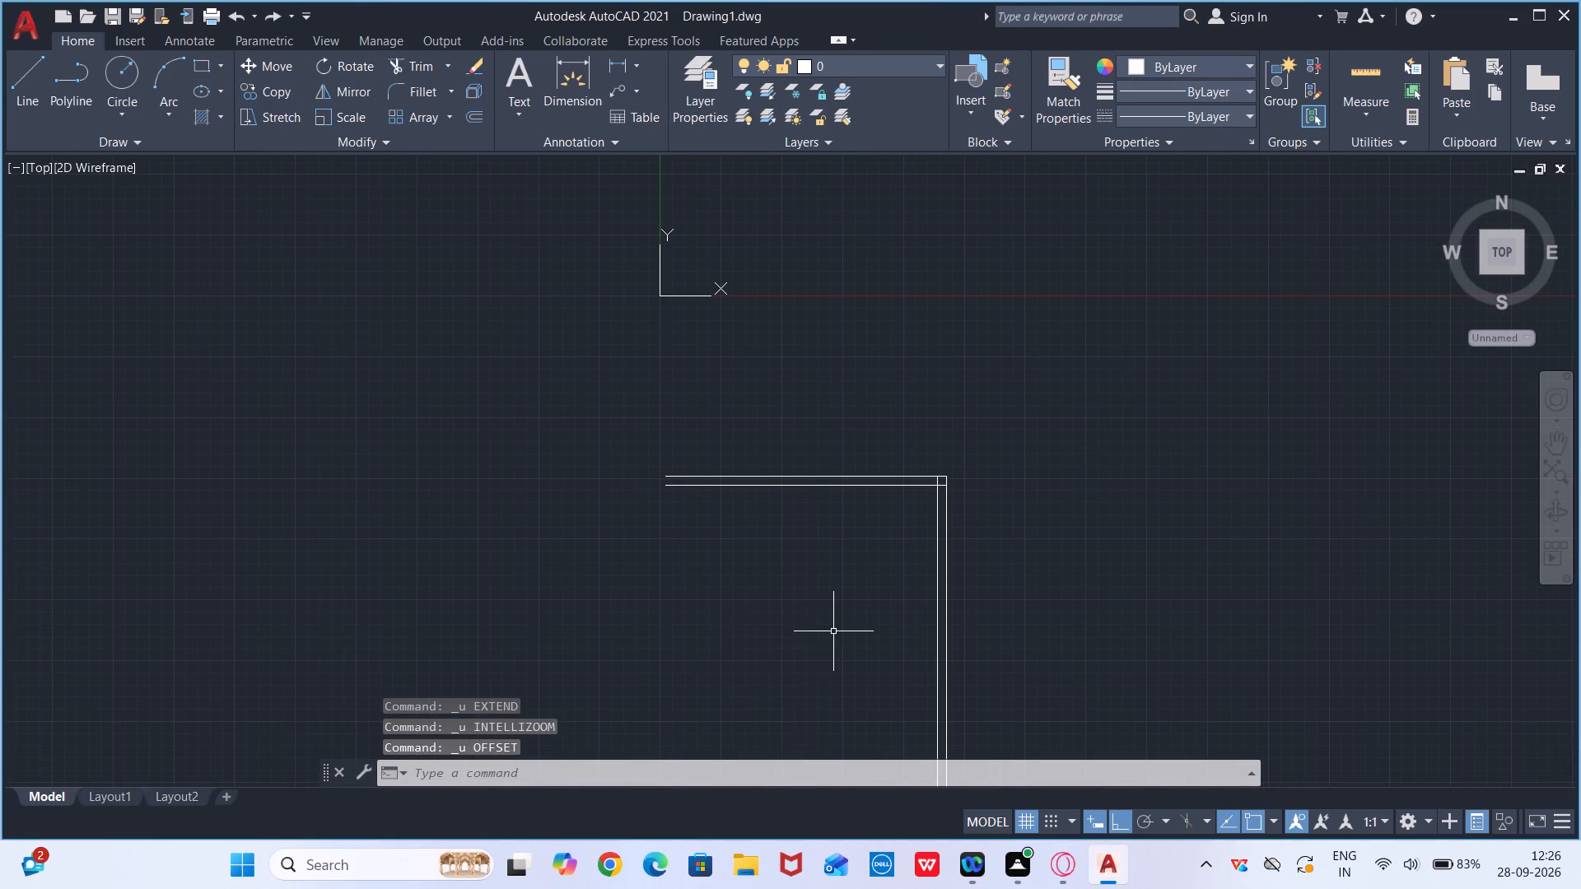
Offset the right wall's inner line 11' to its left, and that new line 4.5" further left, to form a vertical partition.
middle_drag(839, 626, 789, 595)
text(PO)
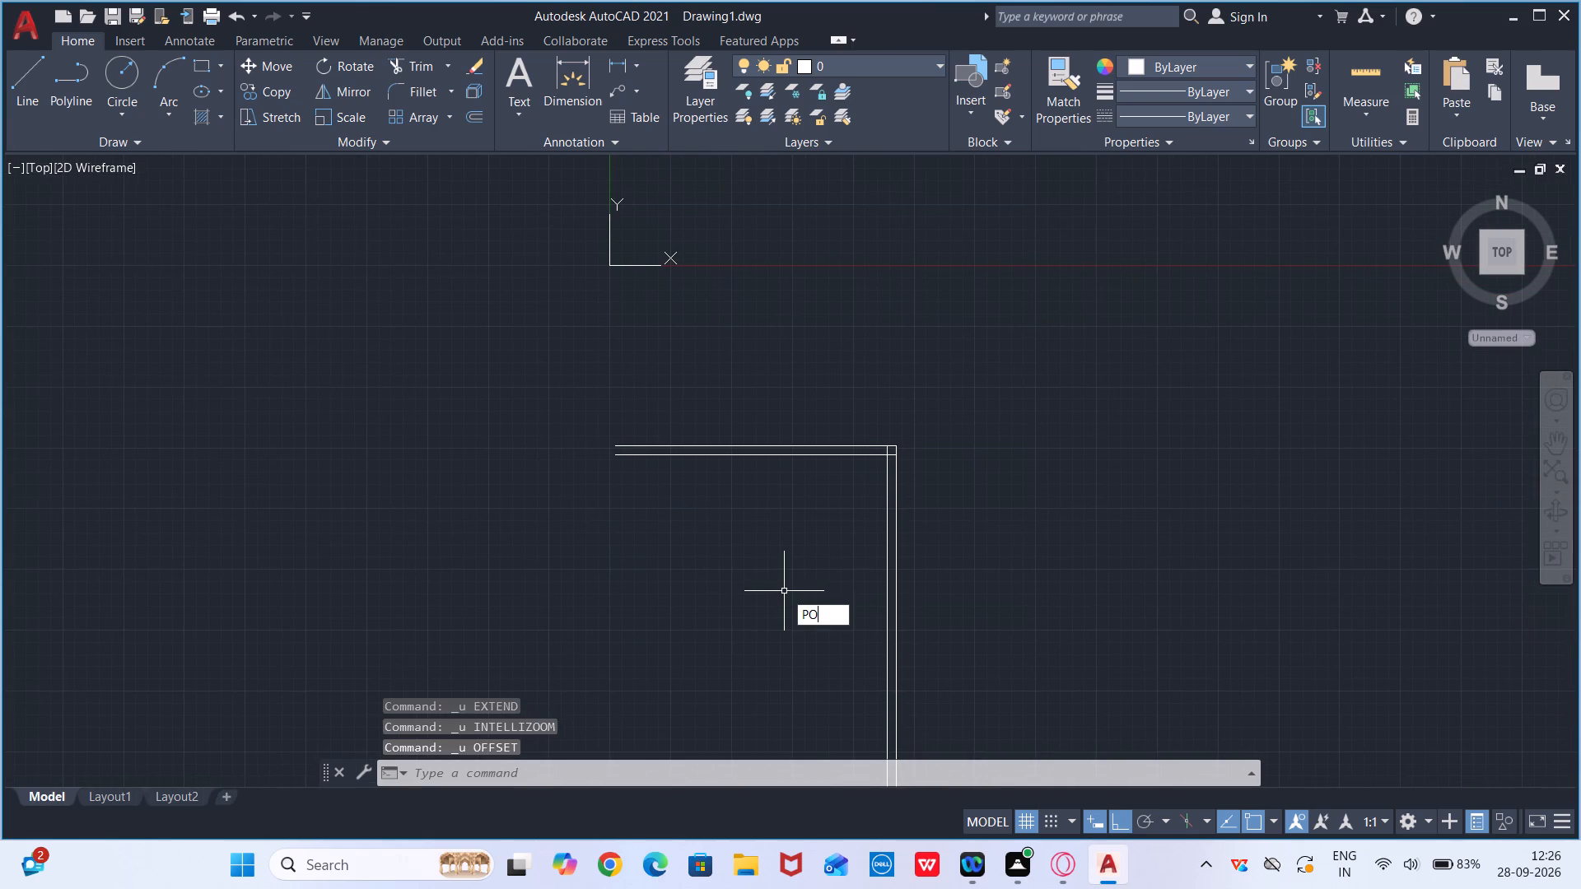
key(Escape)
text(OF)
key(Return)
key(Return)
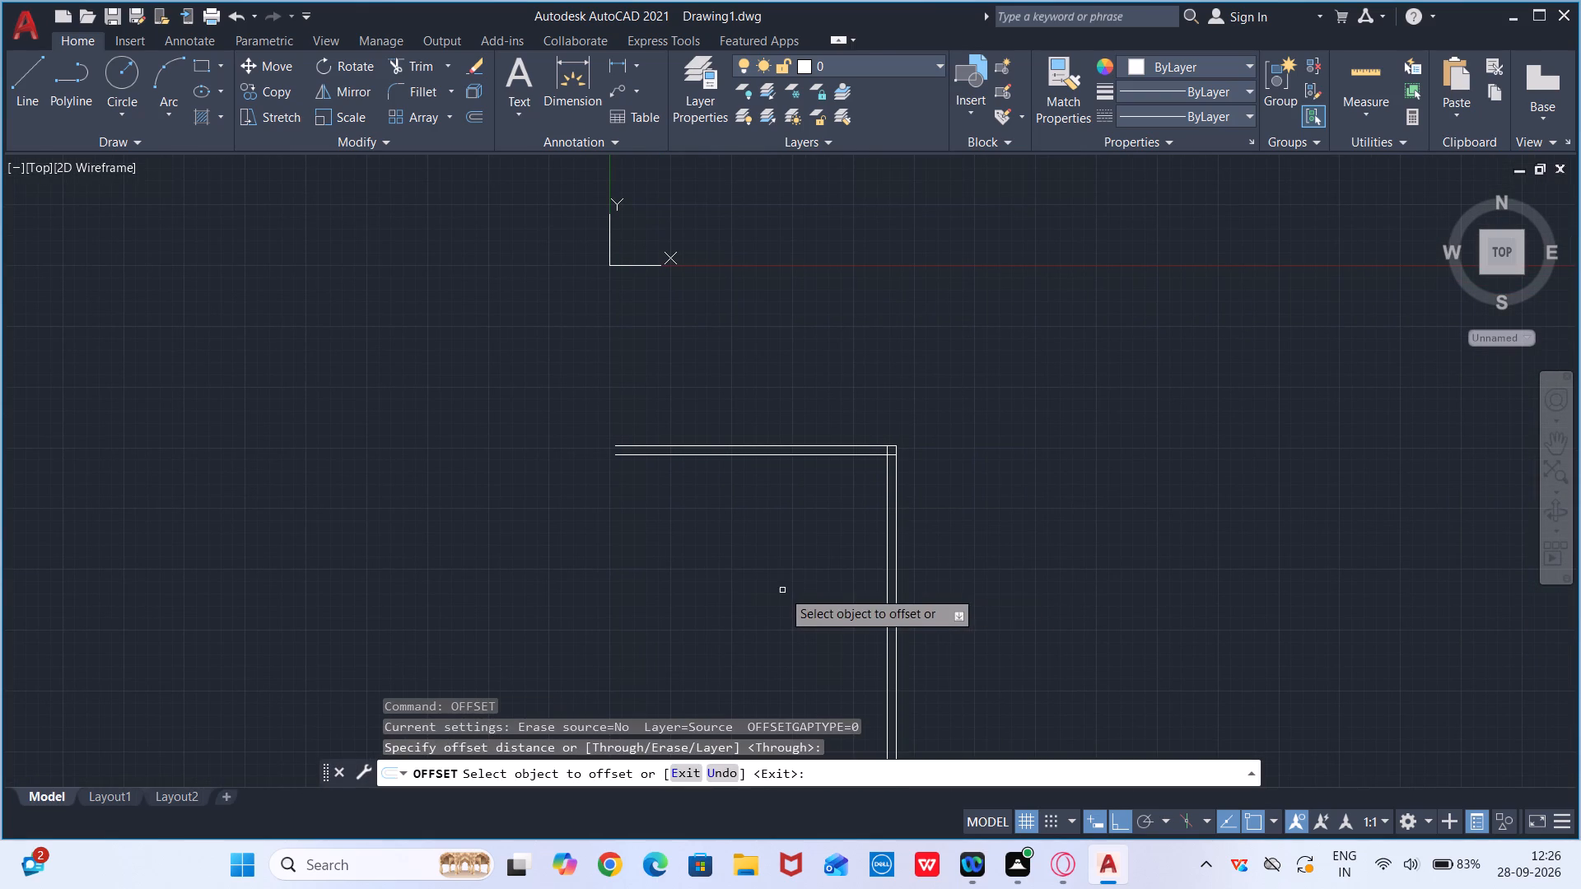
click(886, 540)
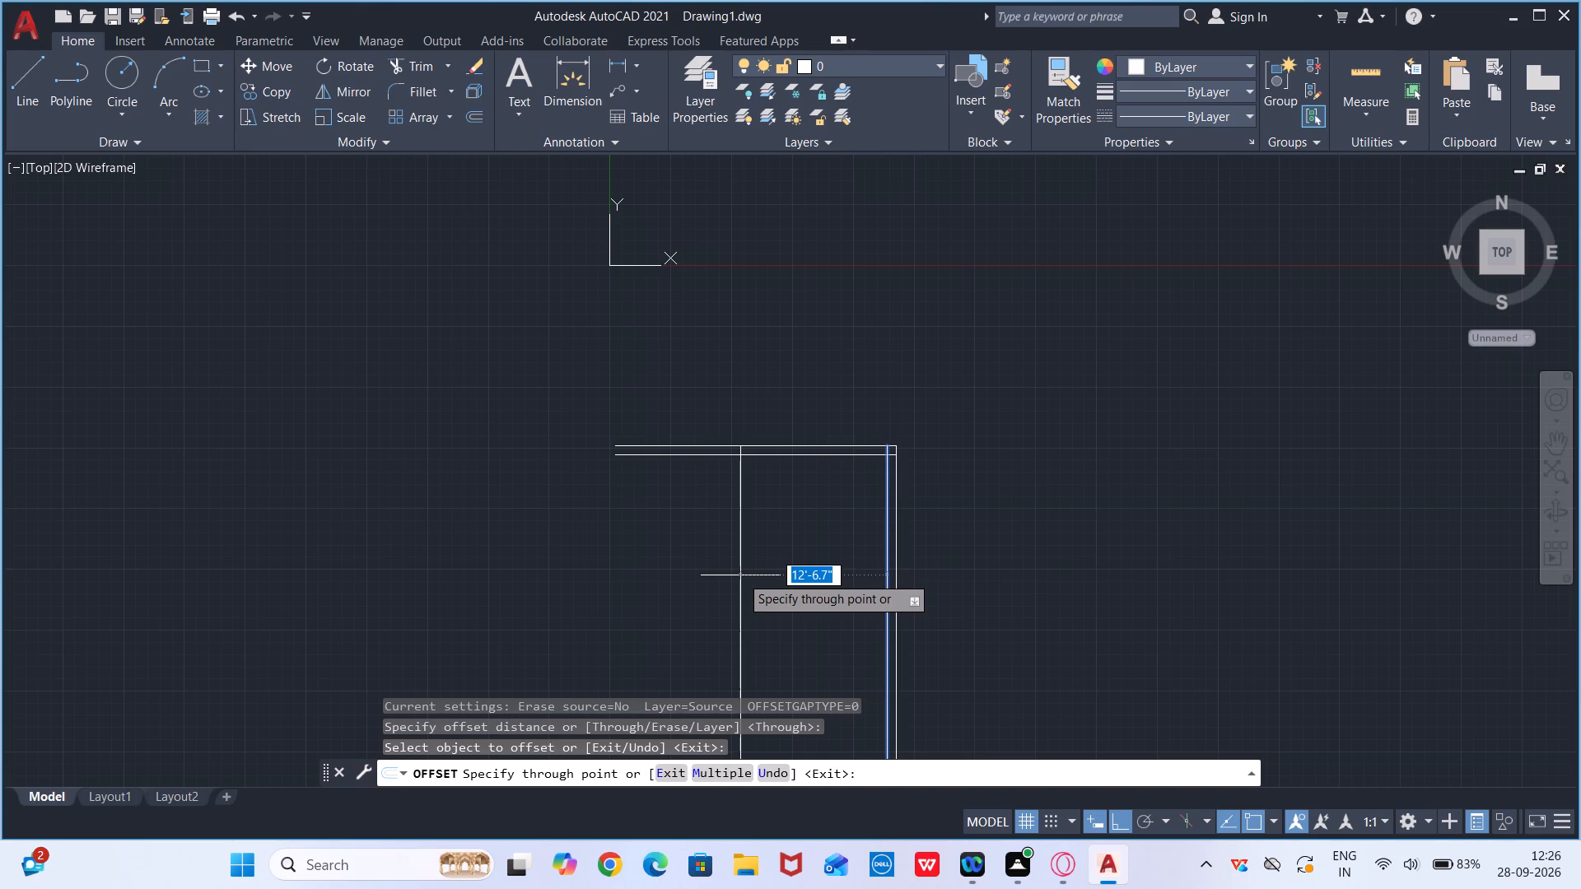
text(11')
key(Return)
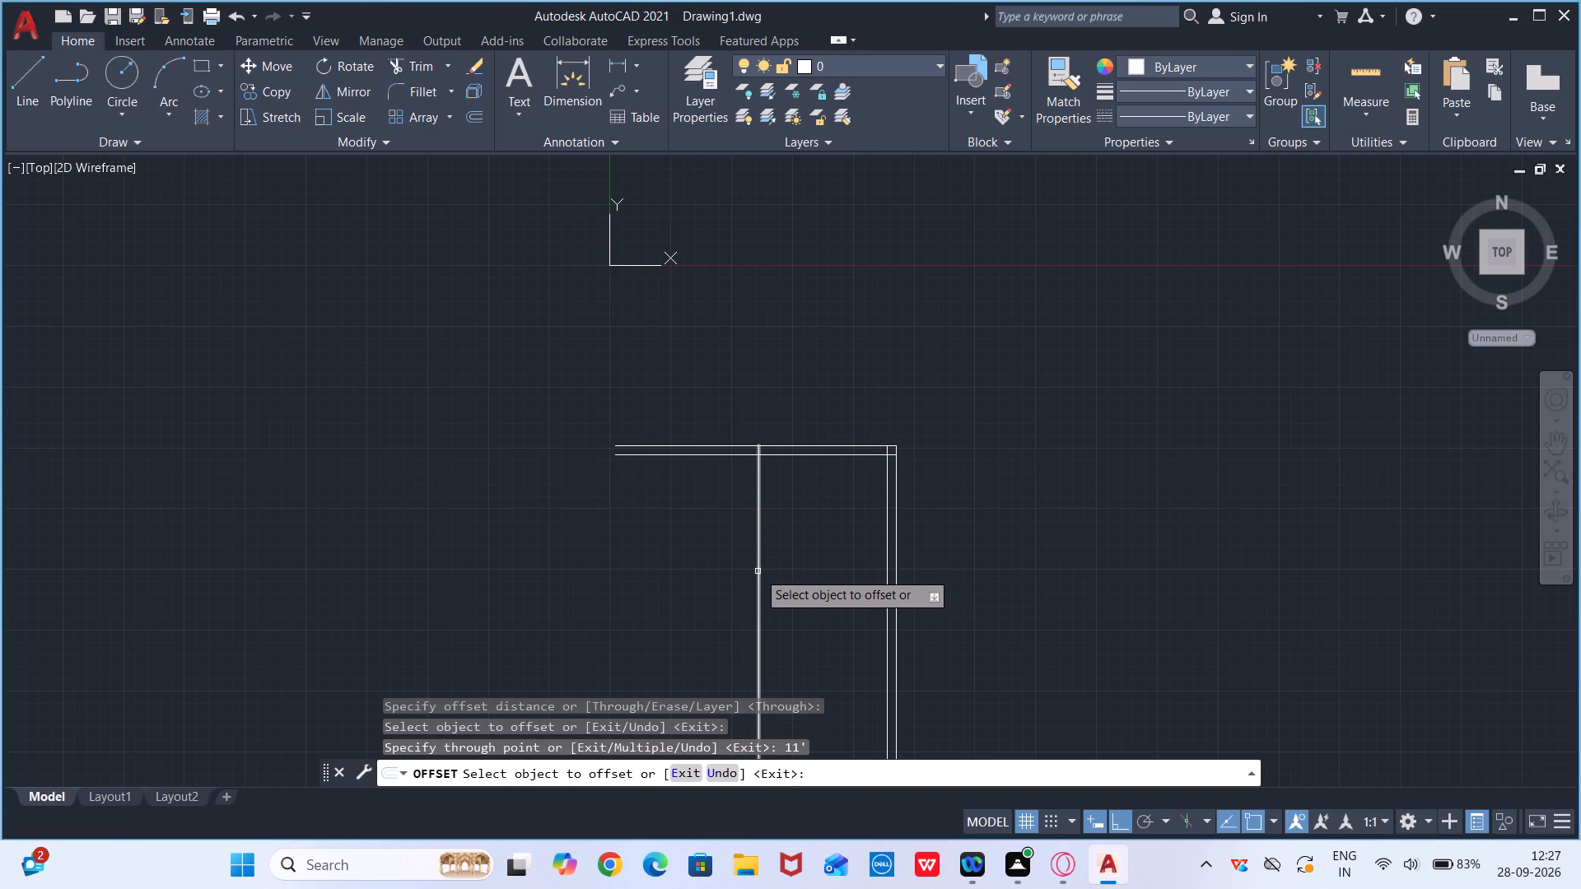
click(758, 571)
text(4.5")
key(Return)
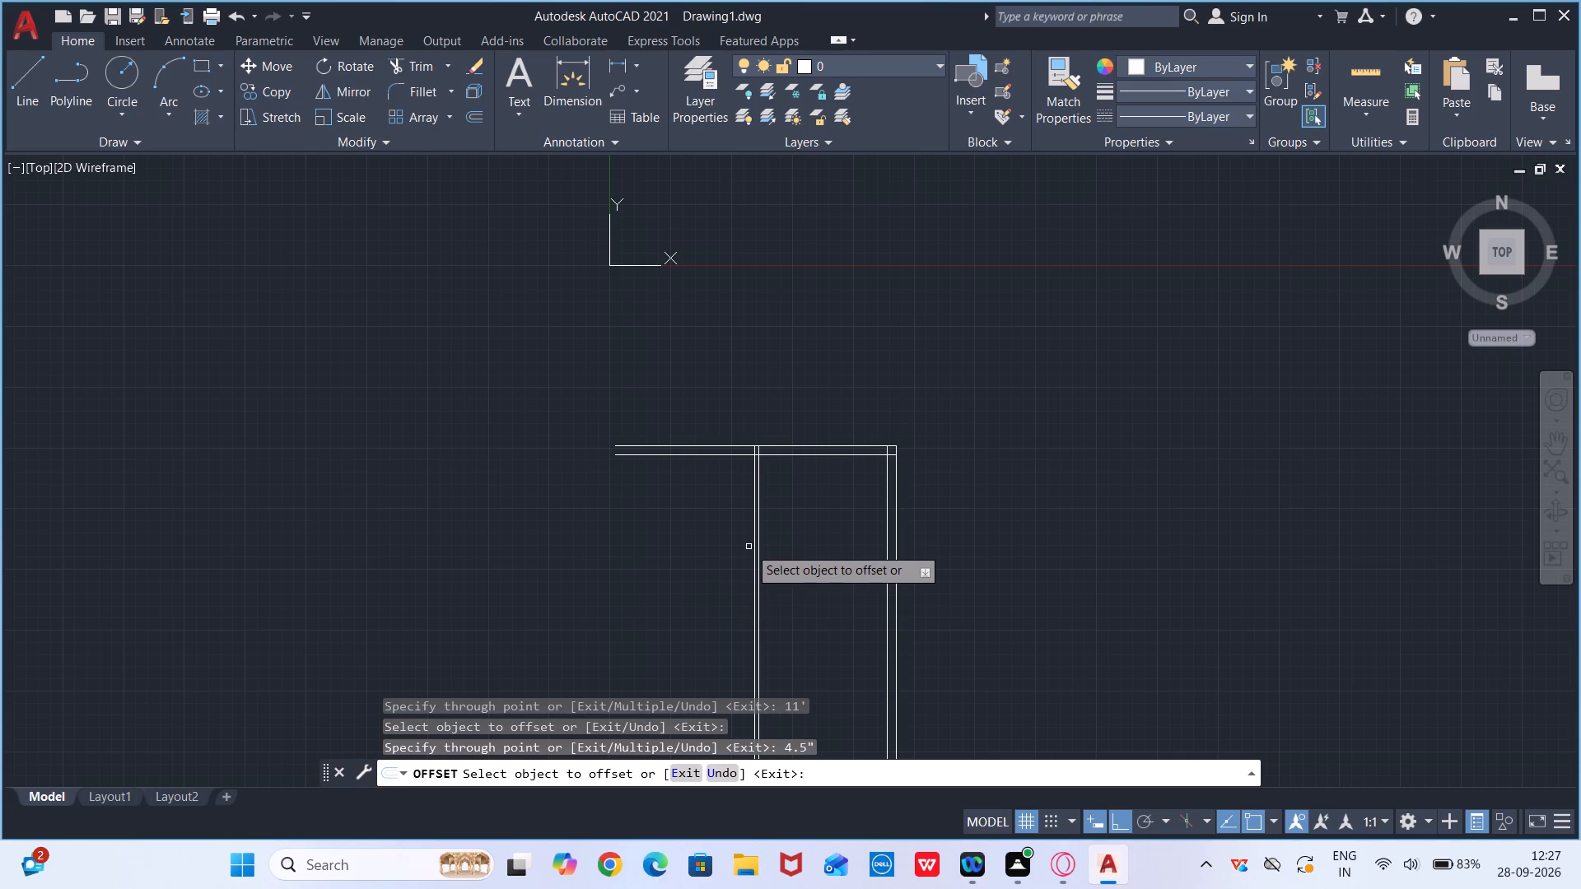
Offset the partition's left line 11'2.1" to its left, and that new line 9" further left, to form the left outer wall.
scroll(752, 558, up, 2)
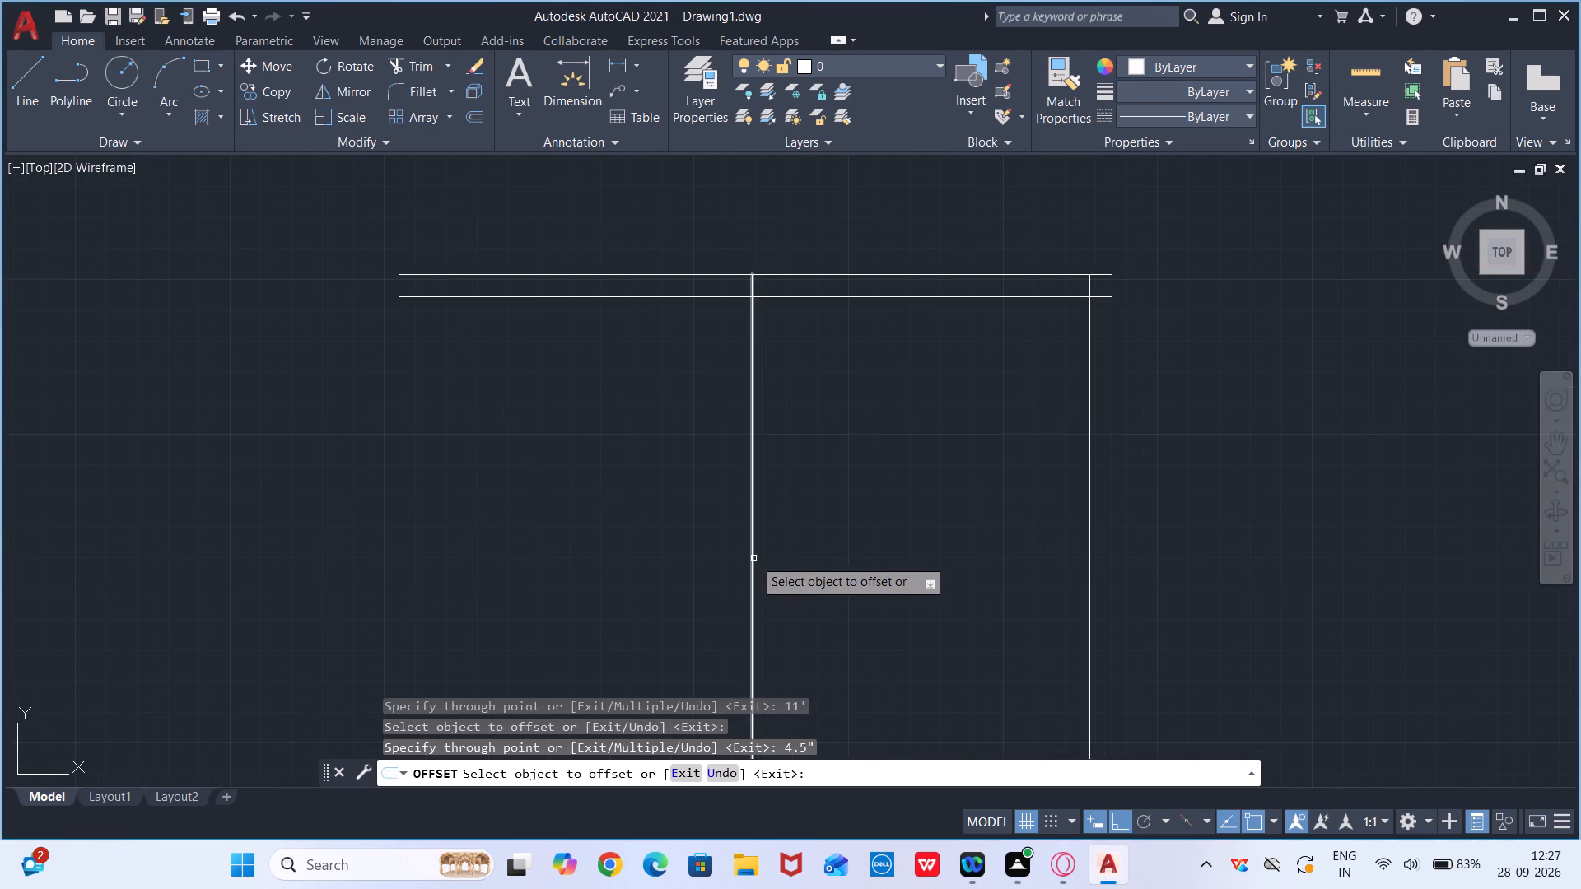
click(753, 558)
text(11)
text('2.1")
key(Return)
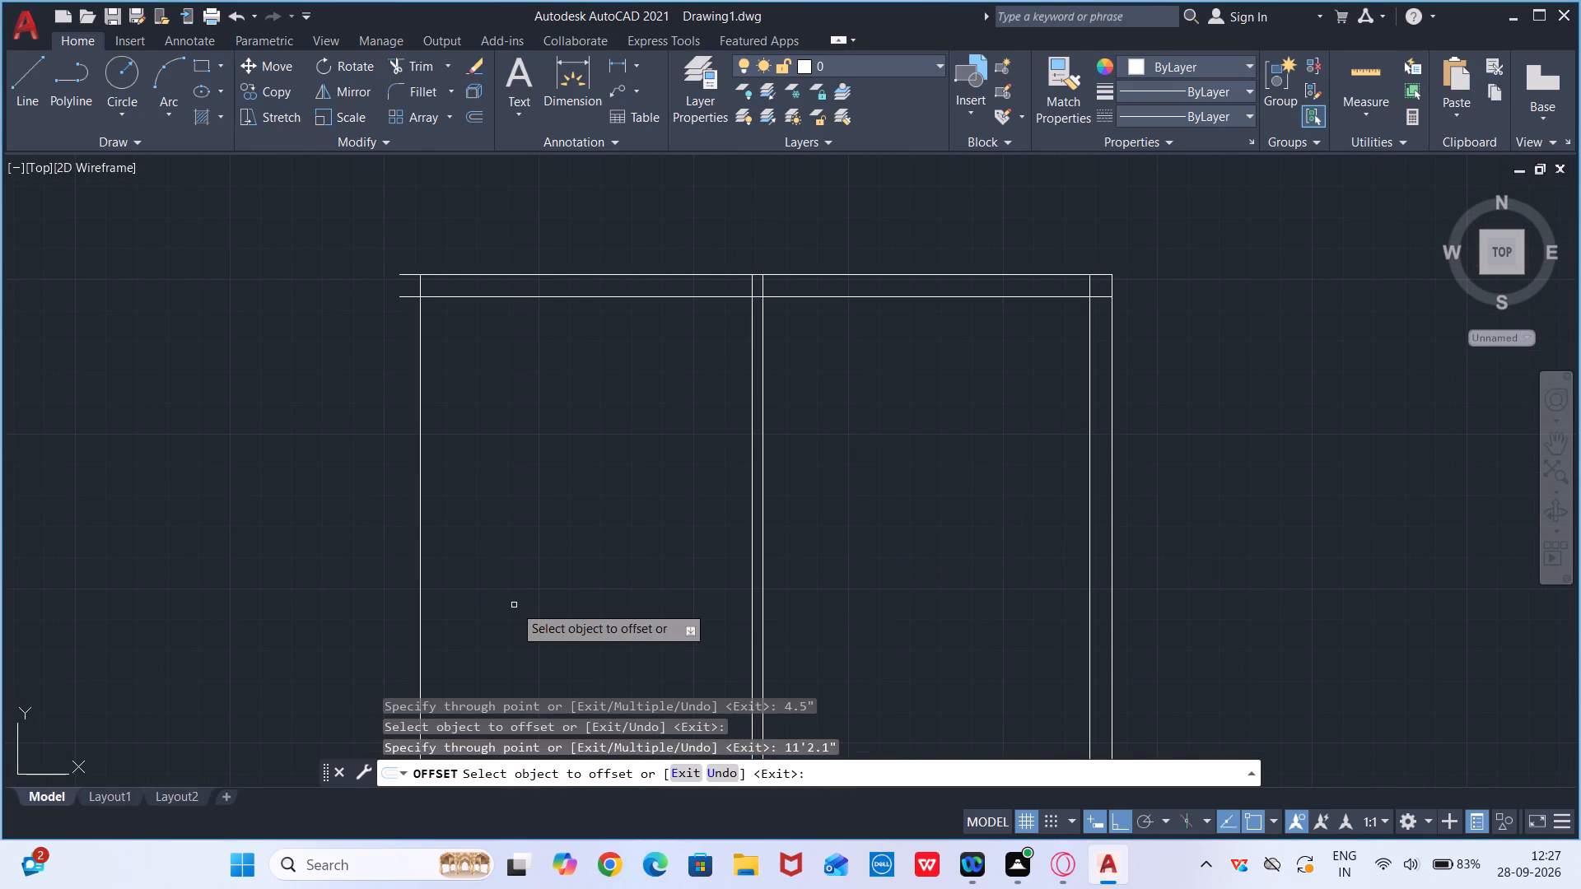
click(421, 613)
text(9")
key(Return)
Offset the top wall's inner line 8'6" downward to start a horizontal partition.
middle_drag(524, 573, 541, 449)
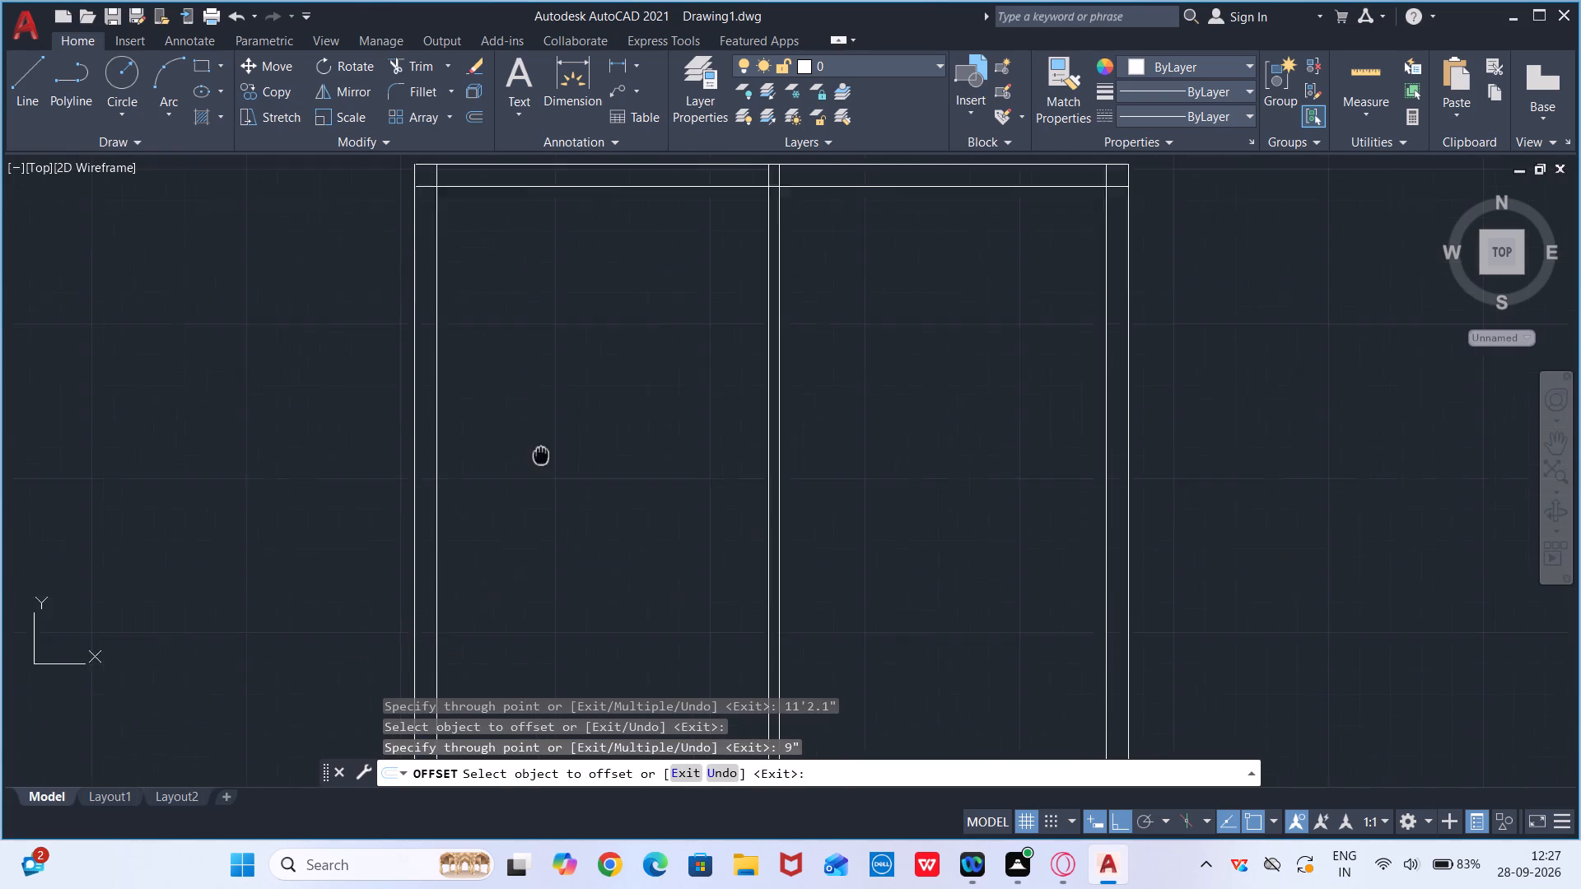
middle_drag(541, 449, 541, 429)
scroll(558, 438, down, 1)
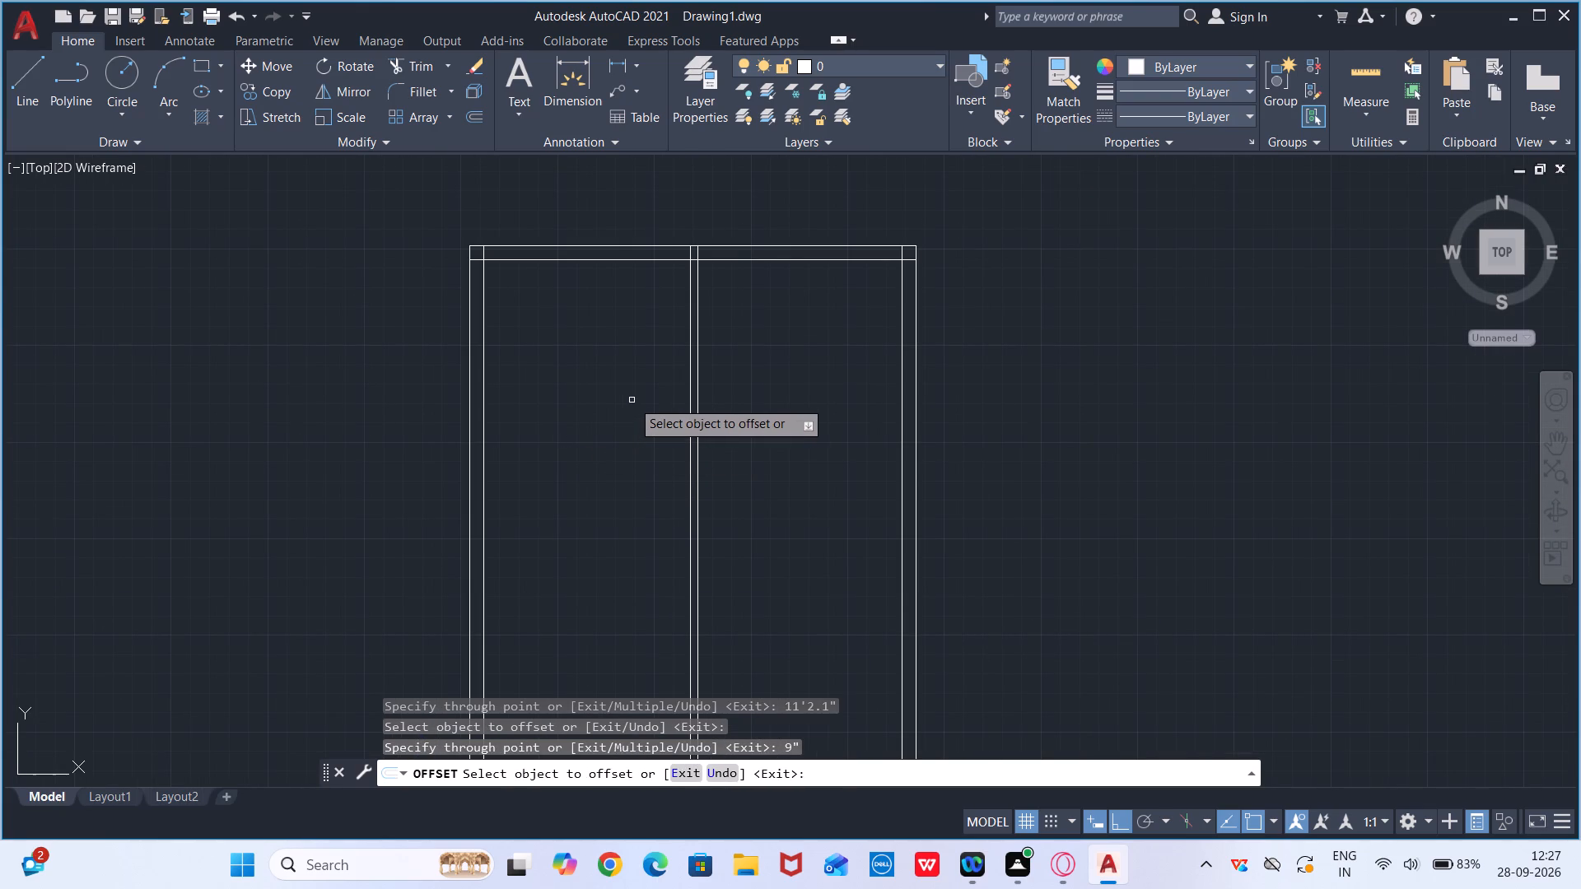
click(665, 261)
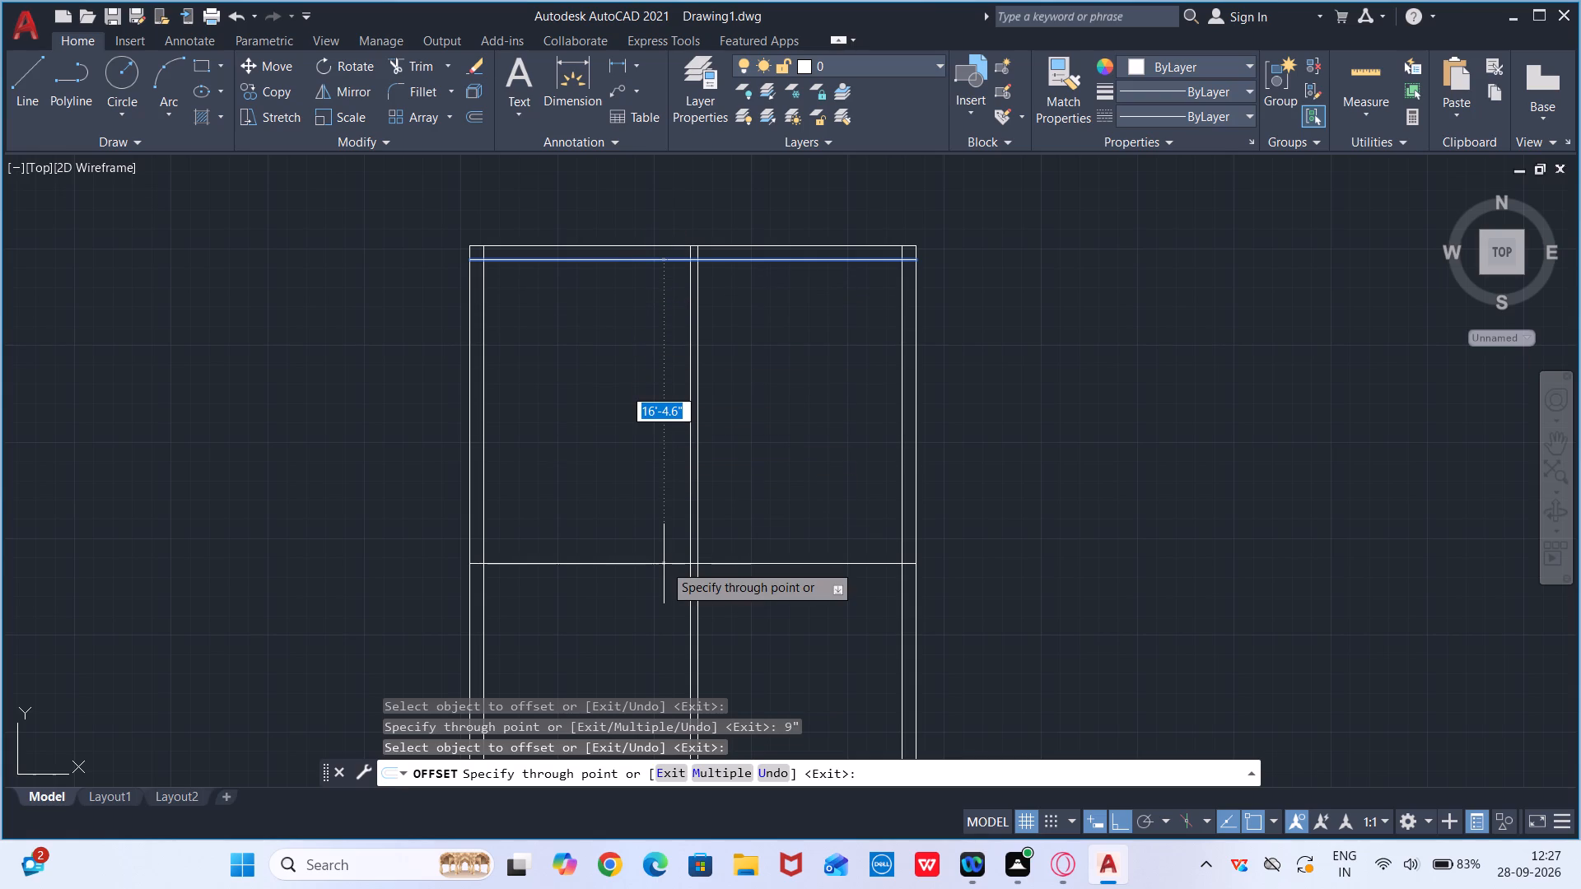
text(87)
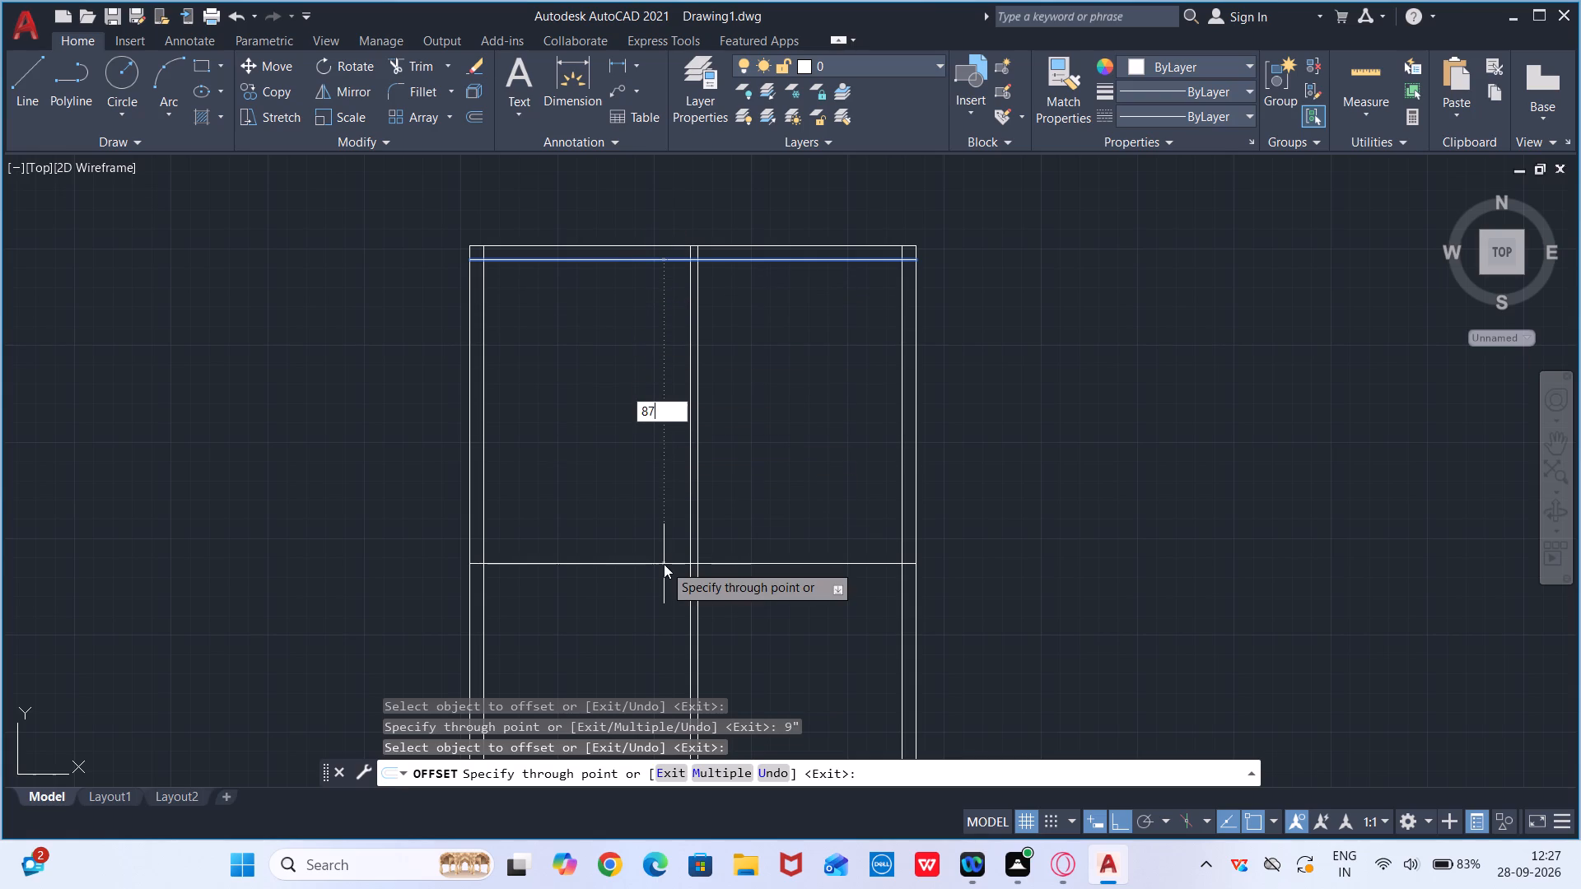
key(BackSpace)
key(apostrophe)
text(6")
key(Return)
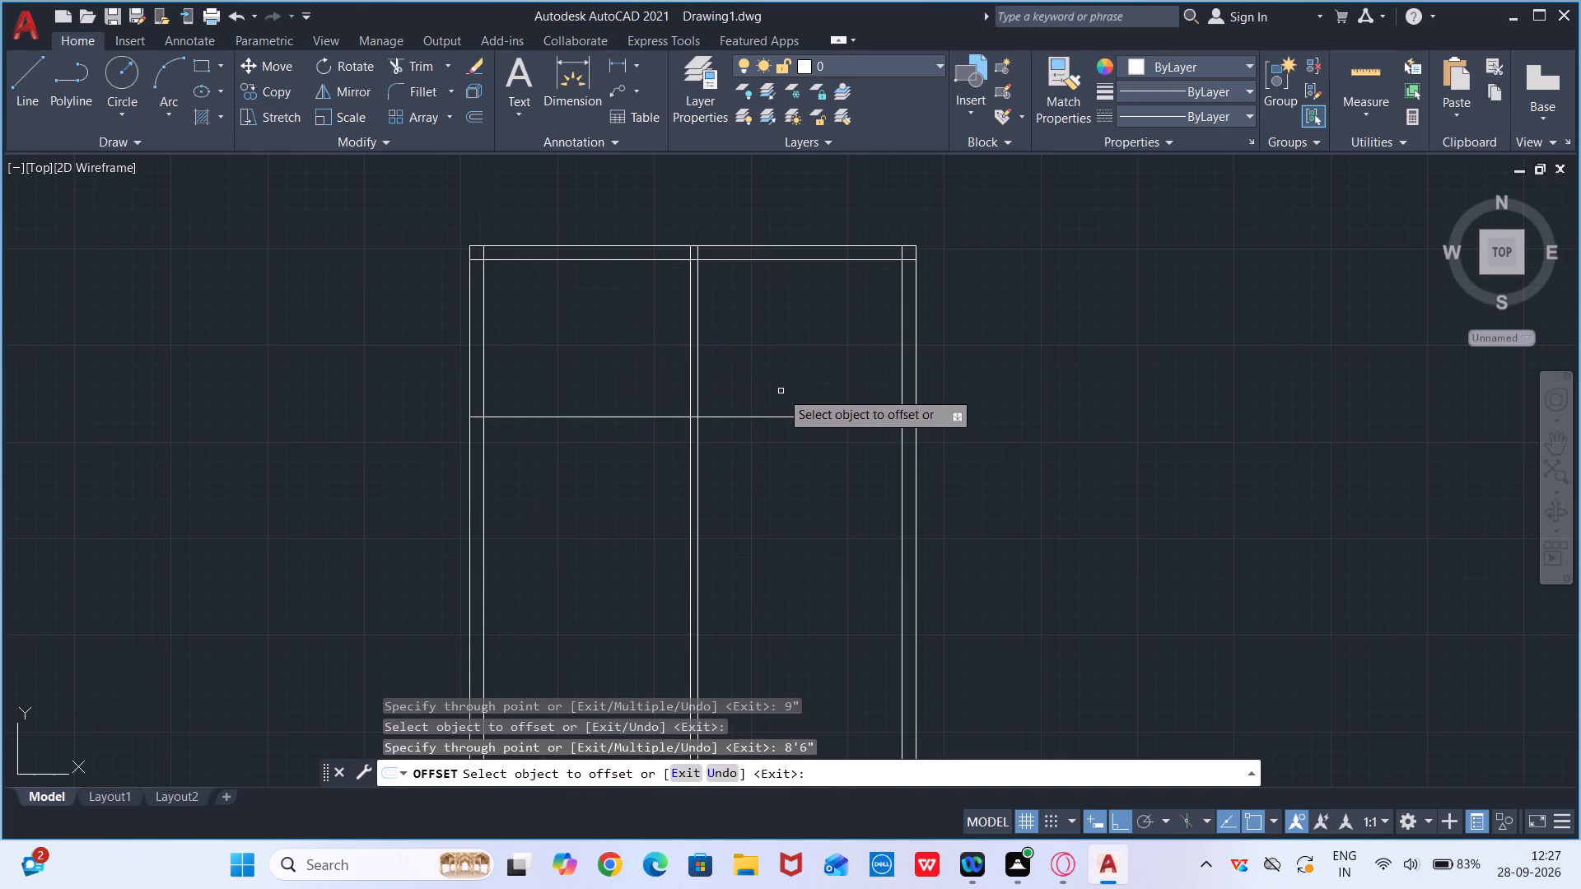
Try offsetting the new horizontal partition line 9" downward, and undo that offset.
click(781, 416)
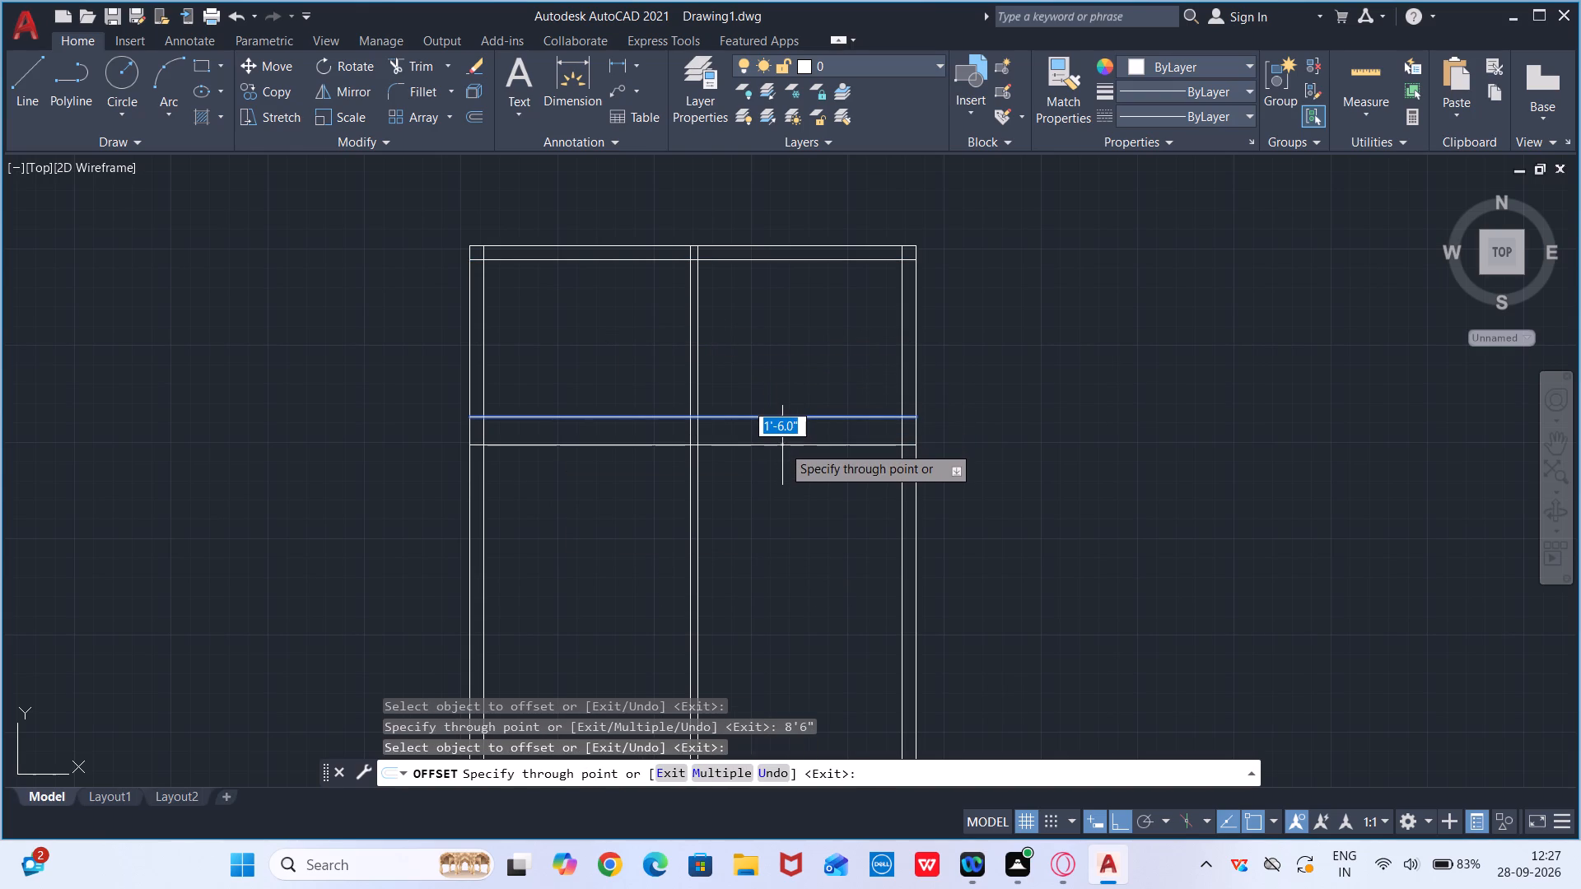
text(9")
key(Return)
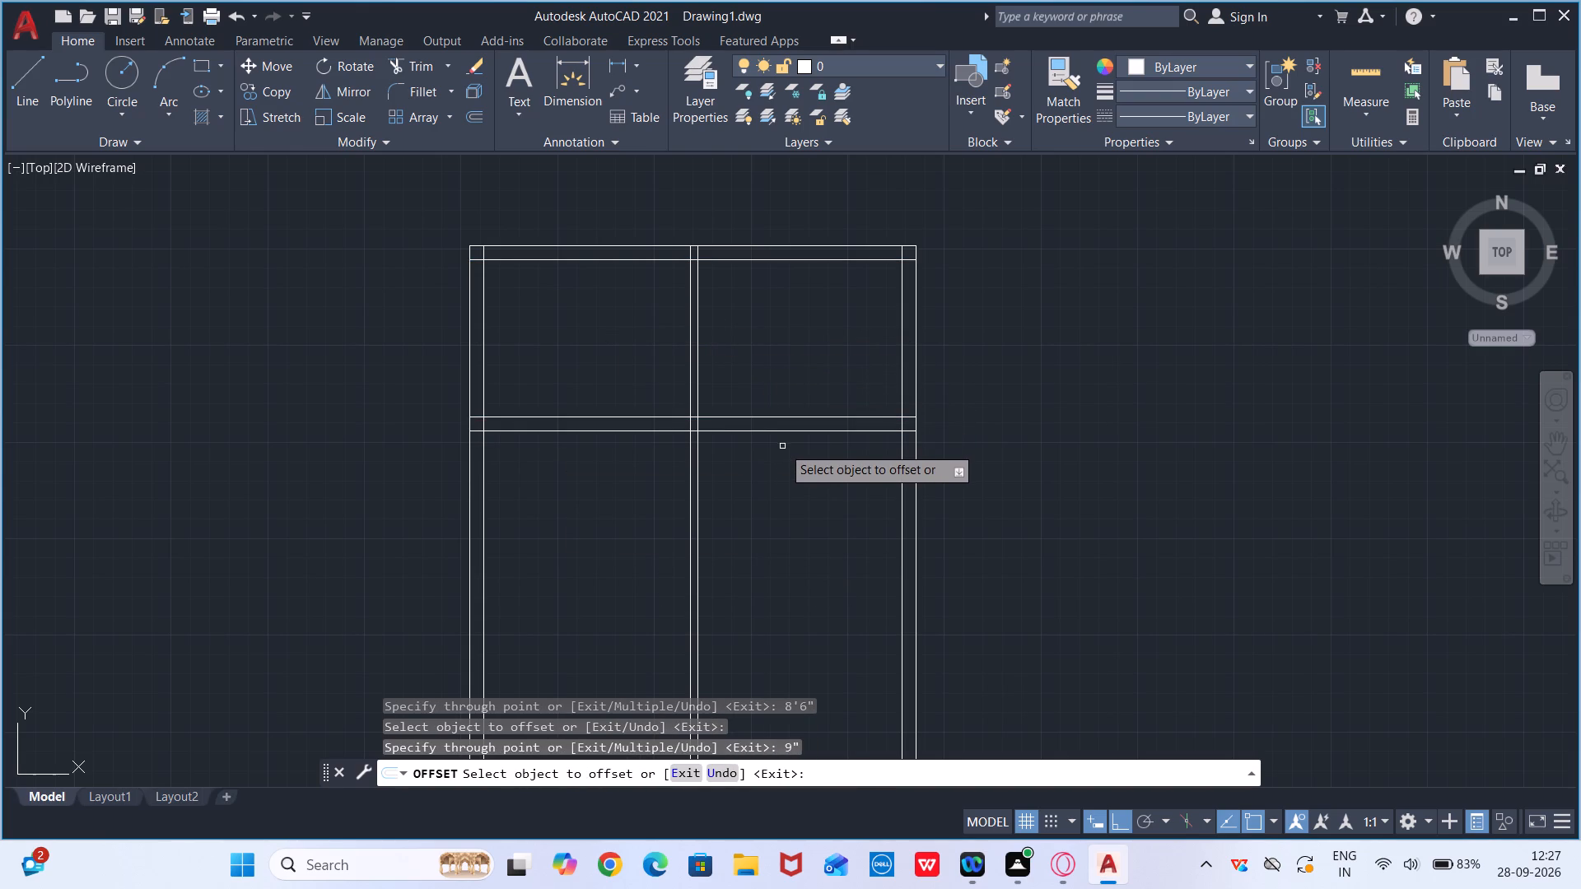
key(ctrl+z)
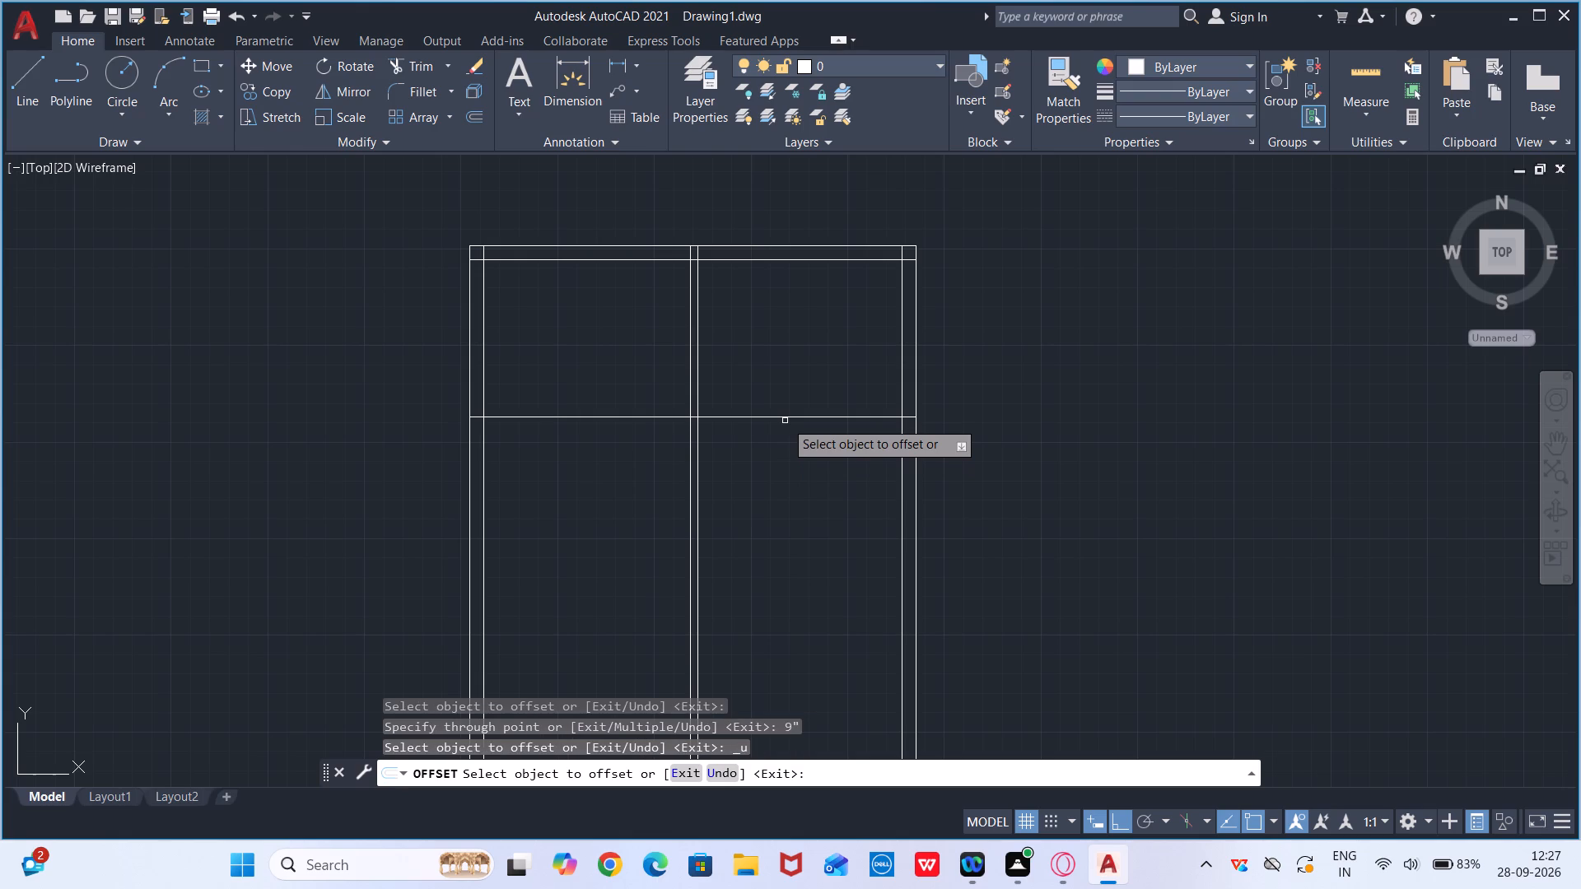
Offset the horizontal partition line below the top wall 4.5" downward to complete that partition.
text(4.5)
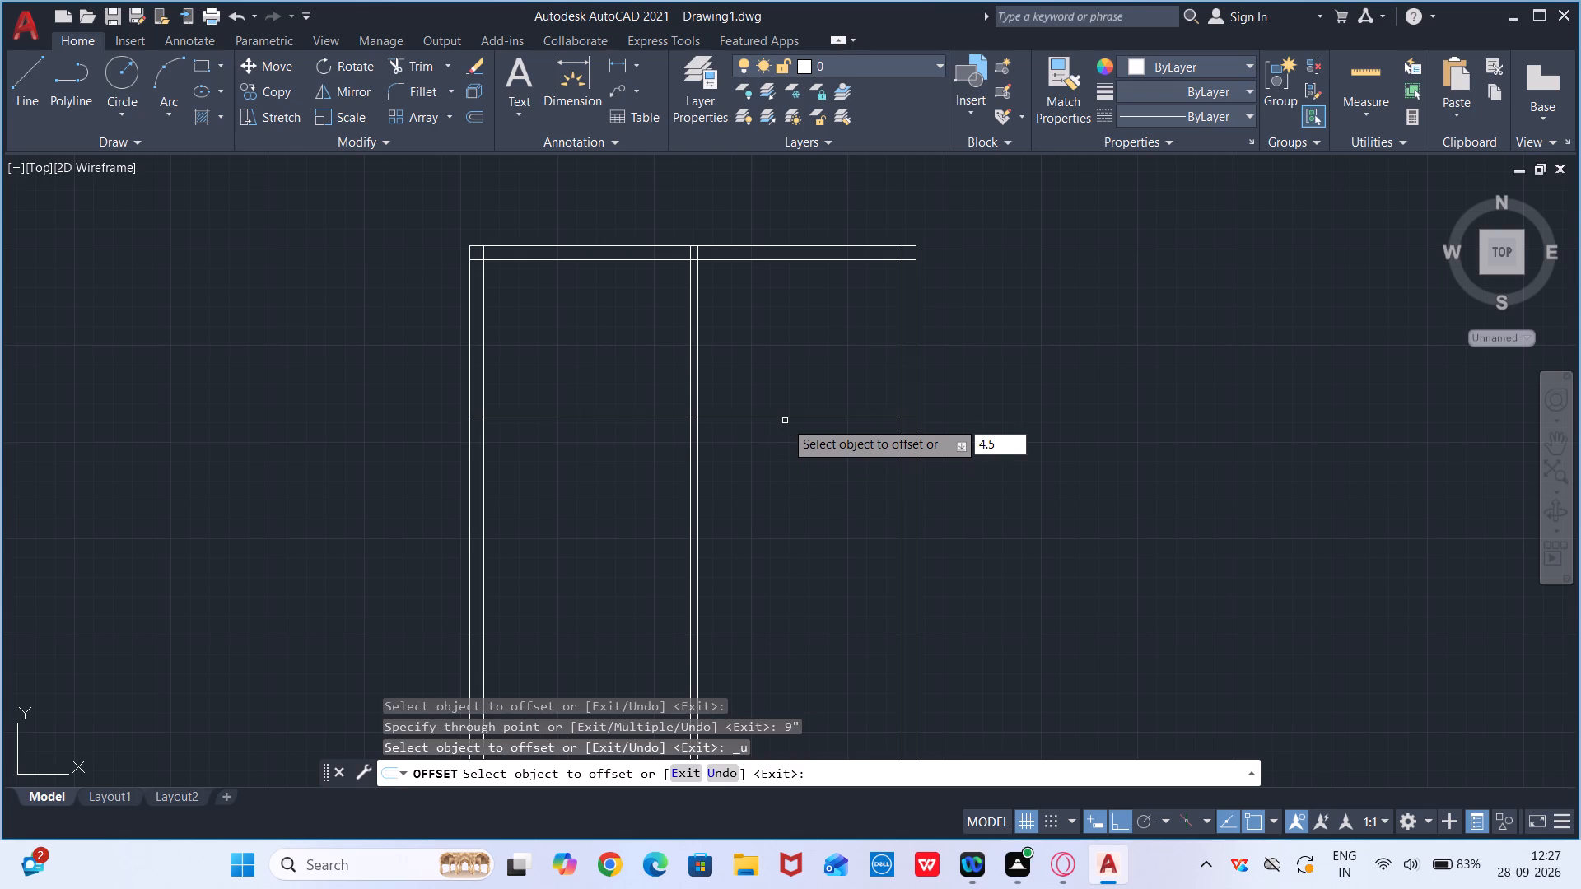
key(Escape)
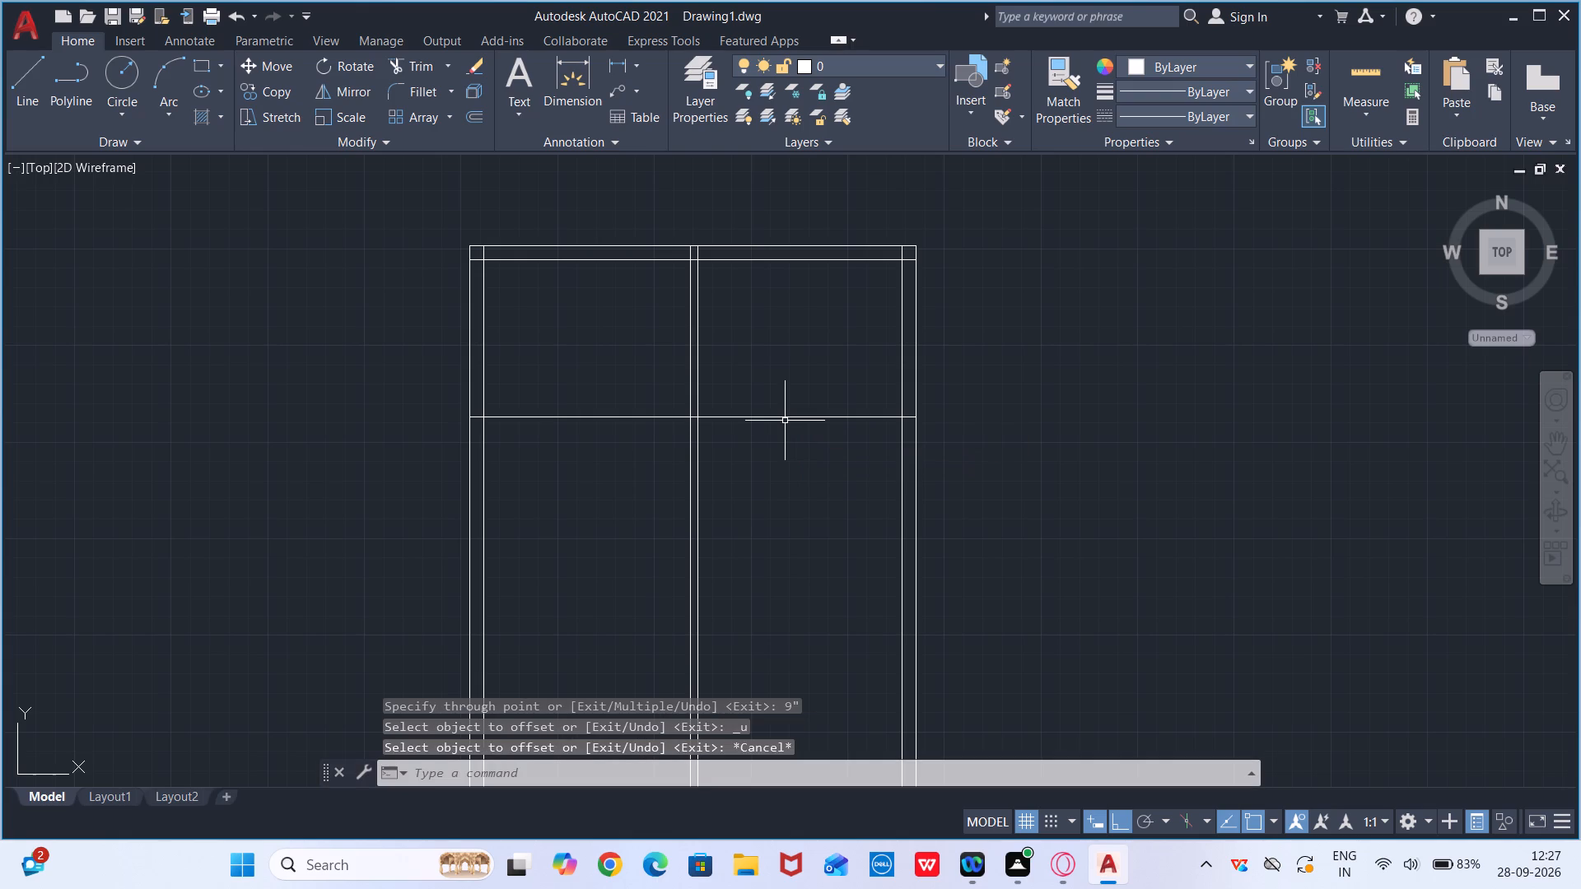
key(space)
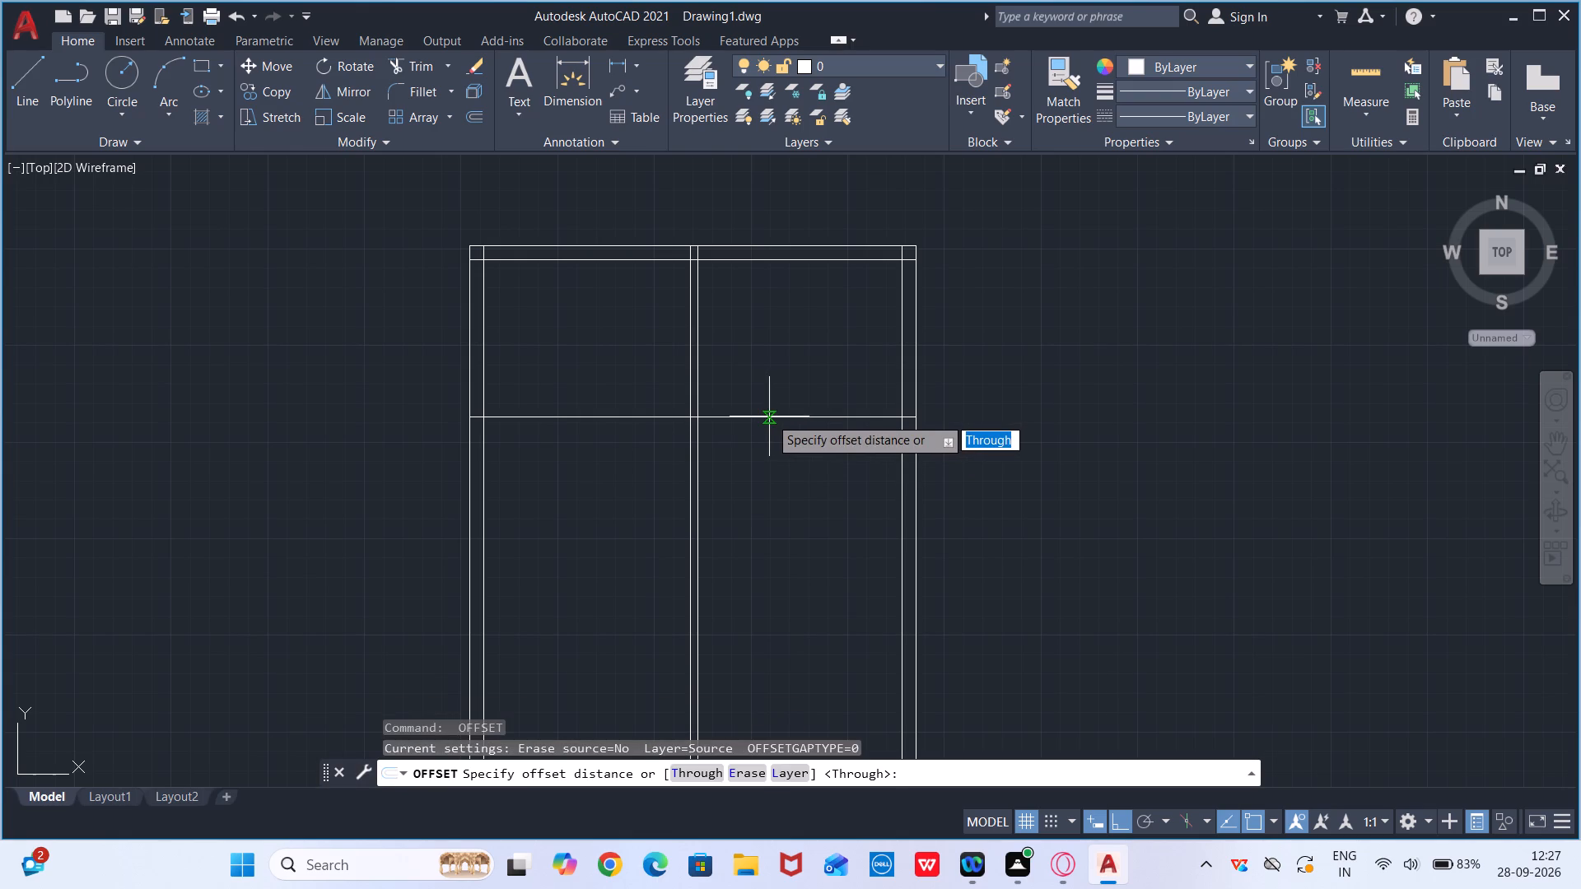
key(space)
click(765, 418)
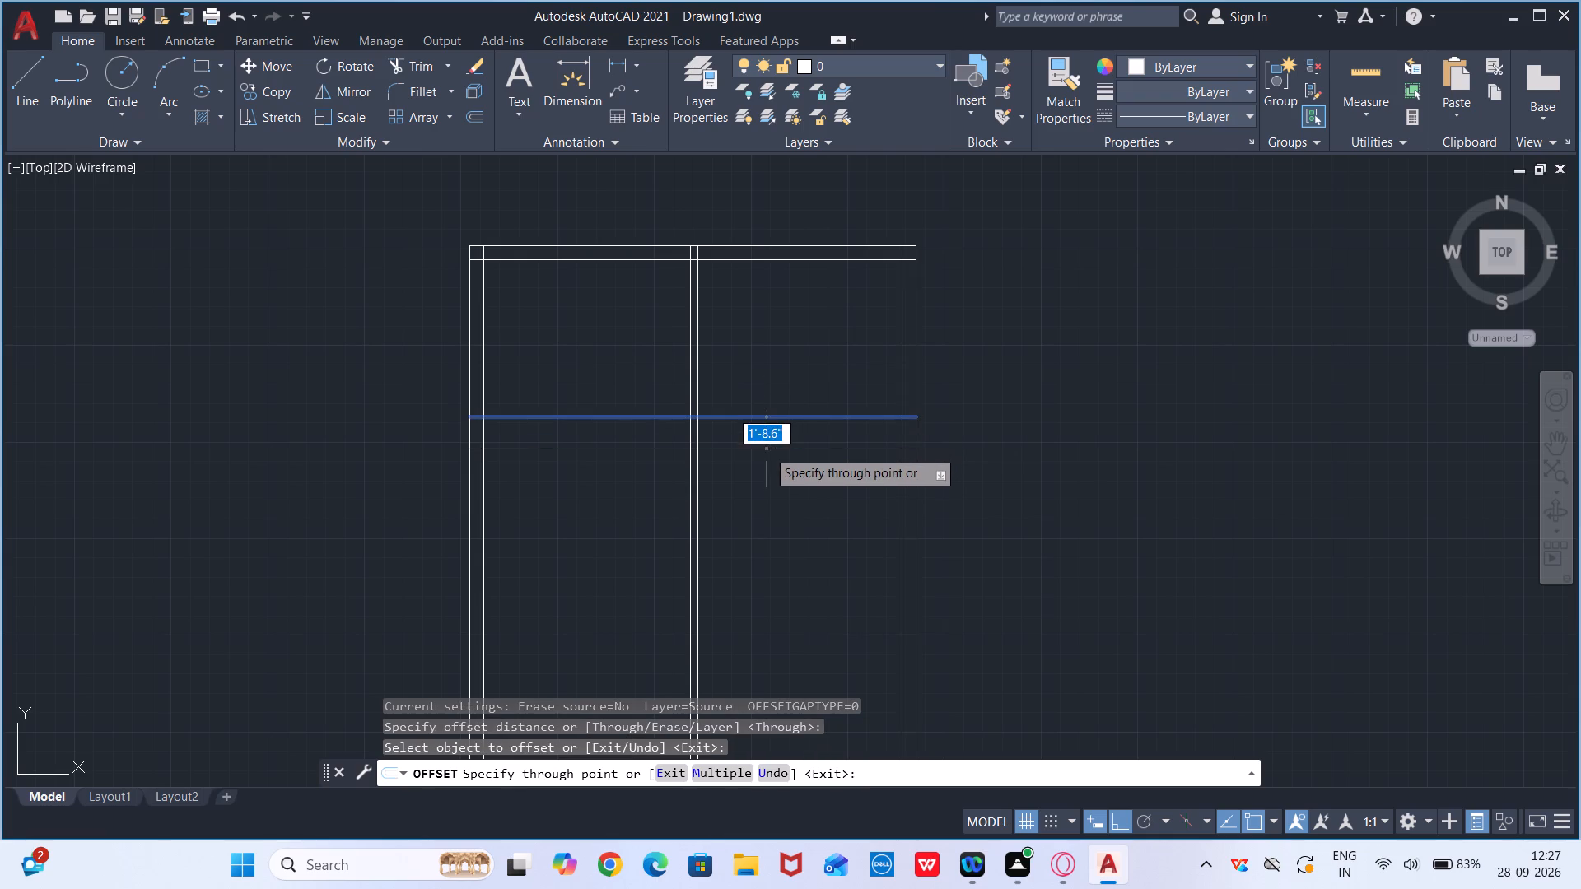
text(4.5")
key(Return)
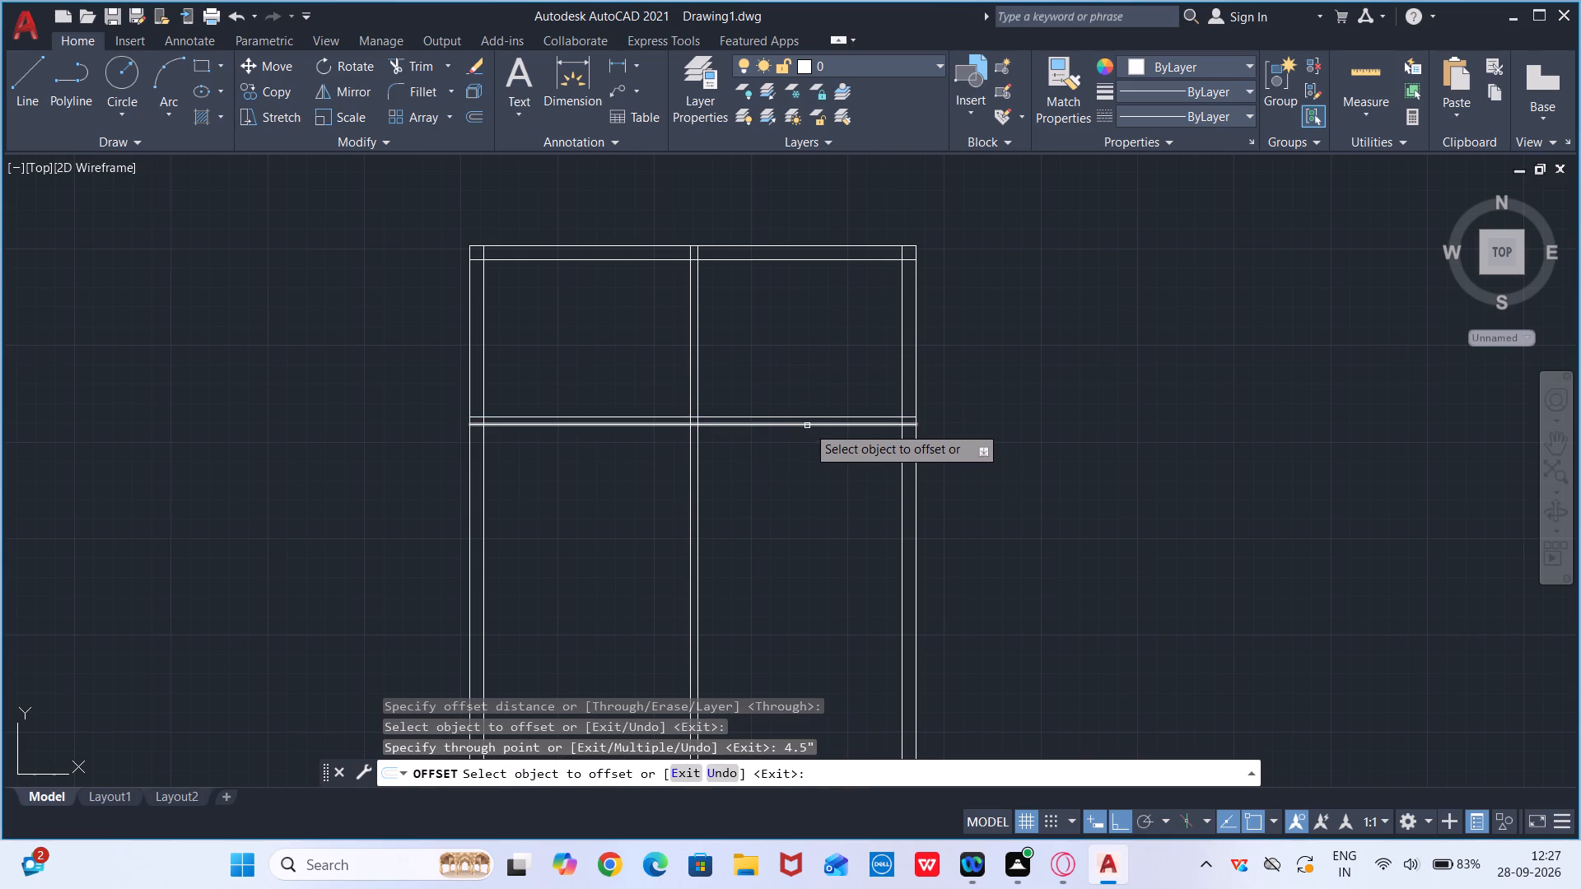
Offset the horizontal partition's lower line 10'3" downward, and that new line 4.5" further down, to form a second horizontal partition.
click(807, 426)
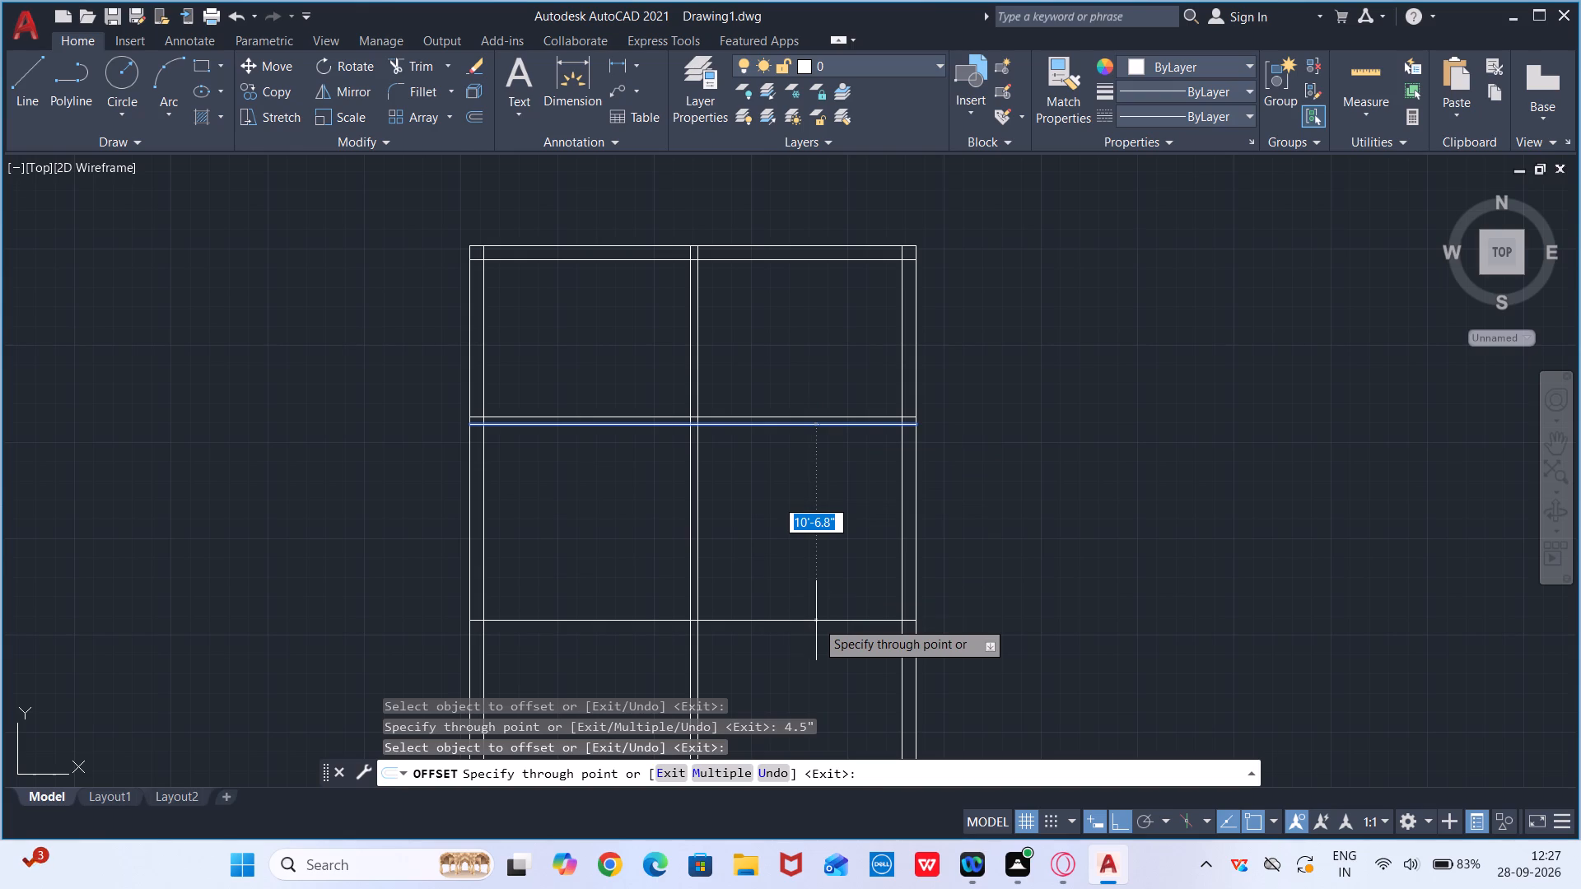
text(10'3")
key(Return)
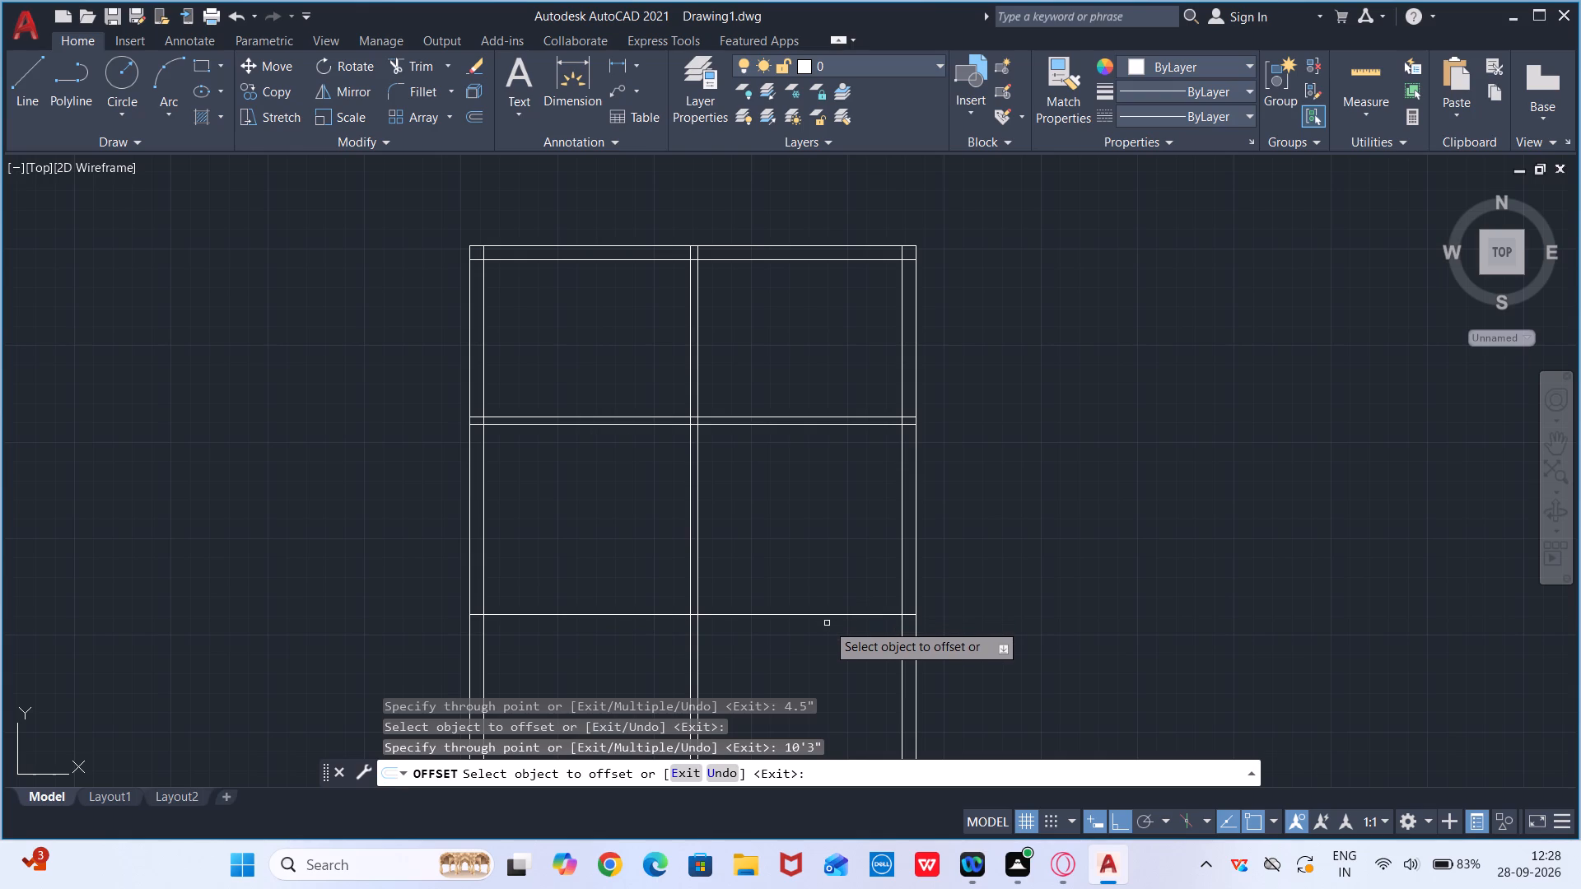
click(829, 617)
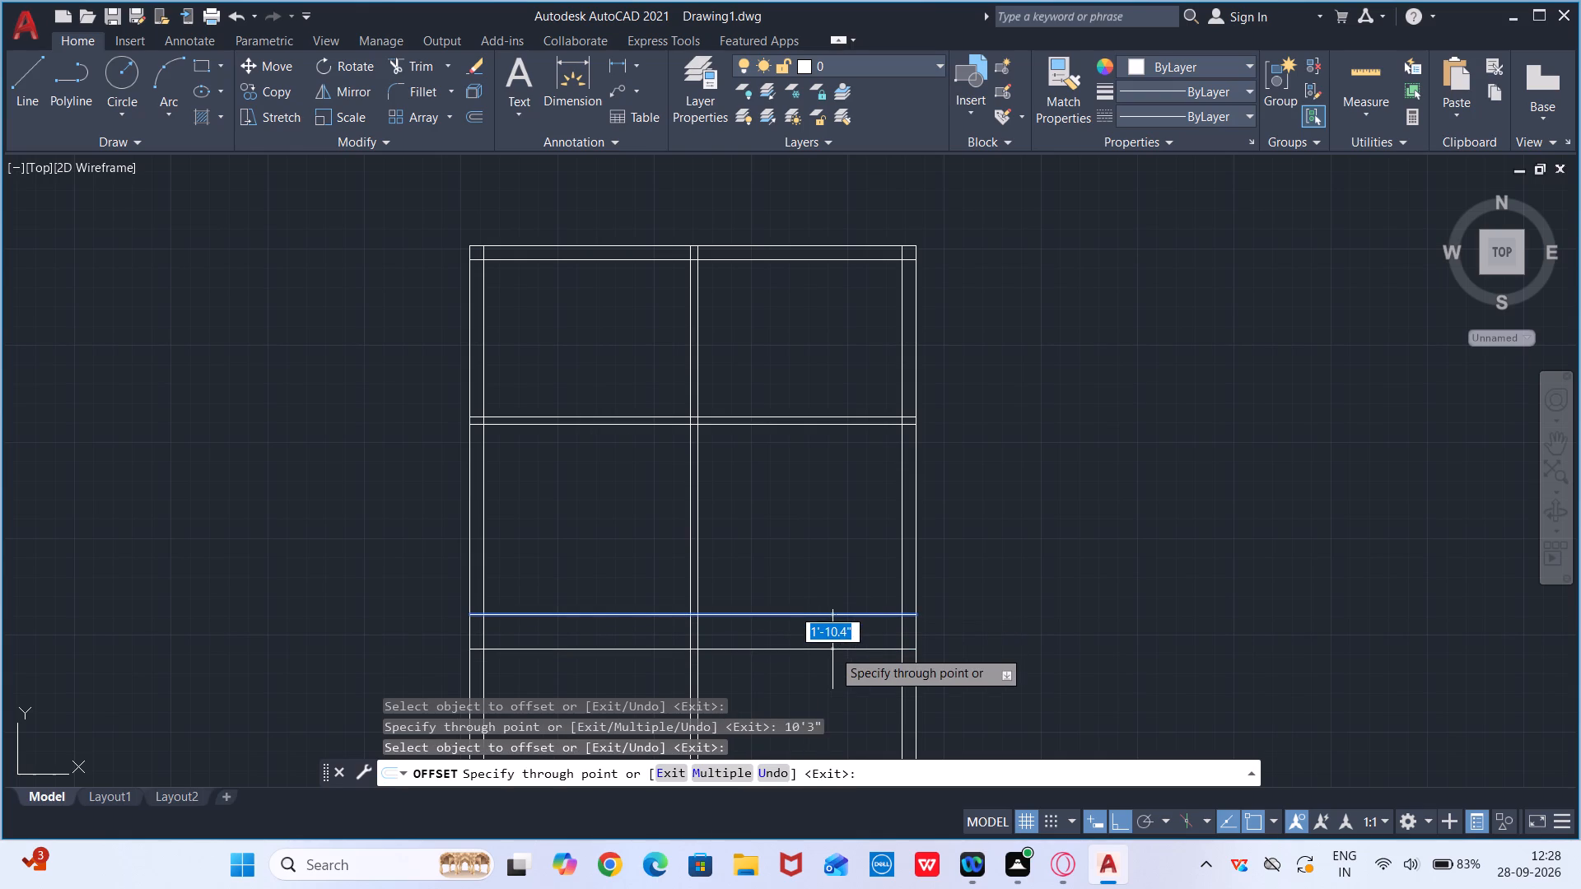
text(4.5")
key(Return)
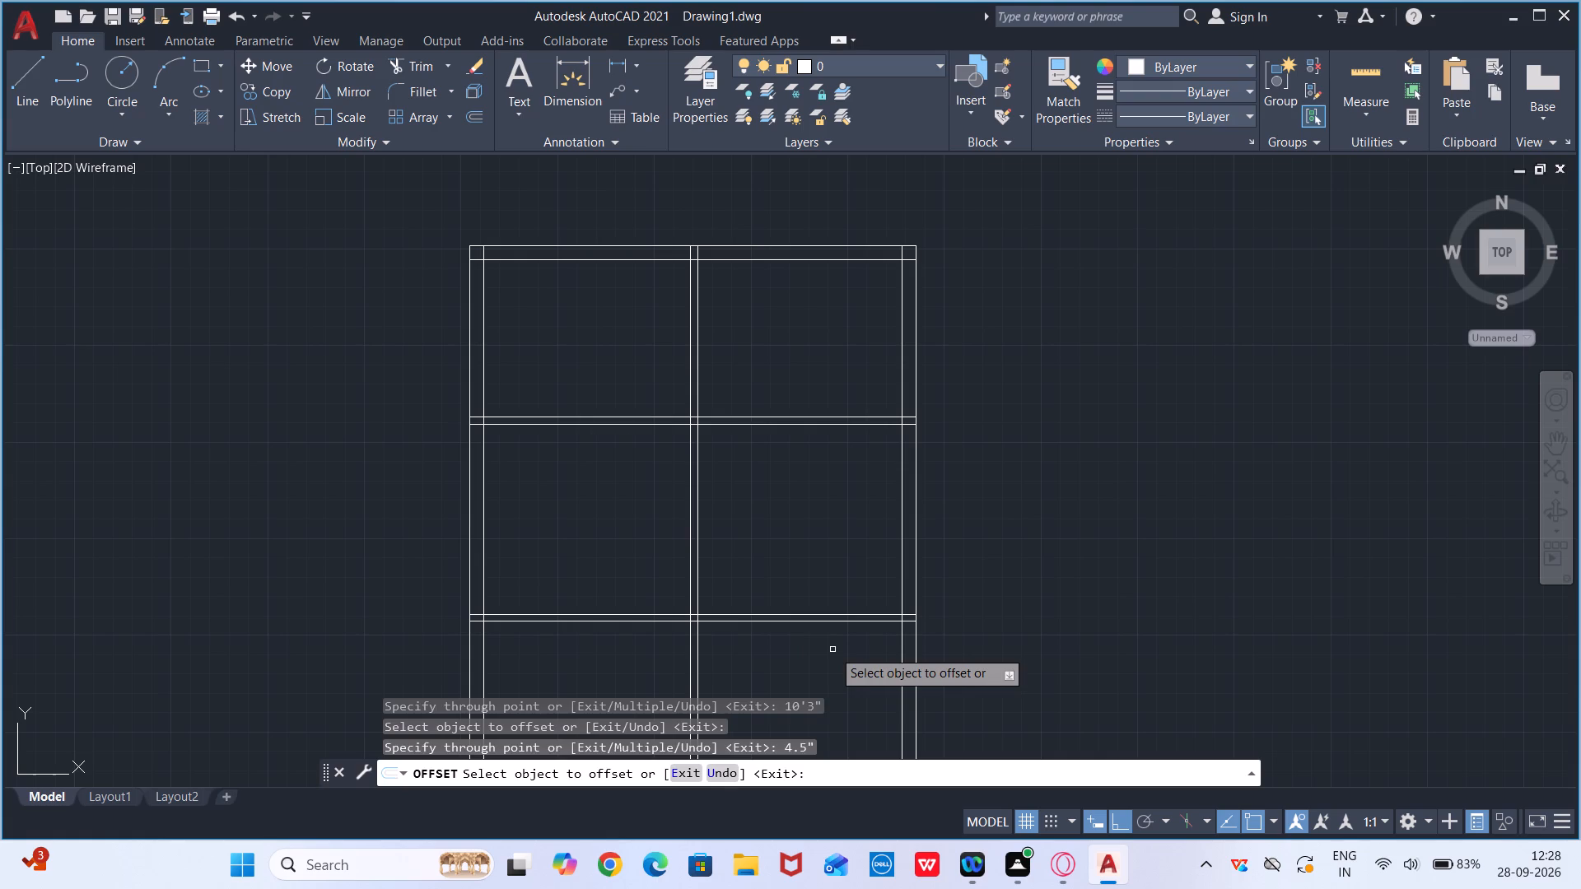
Trim the second horizontal partition's two lines out of the left room and the left outer wall.
key(Escape)
text(TR)
key(Return)
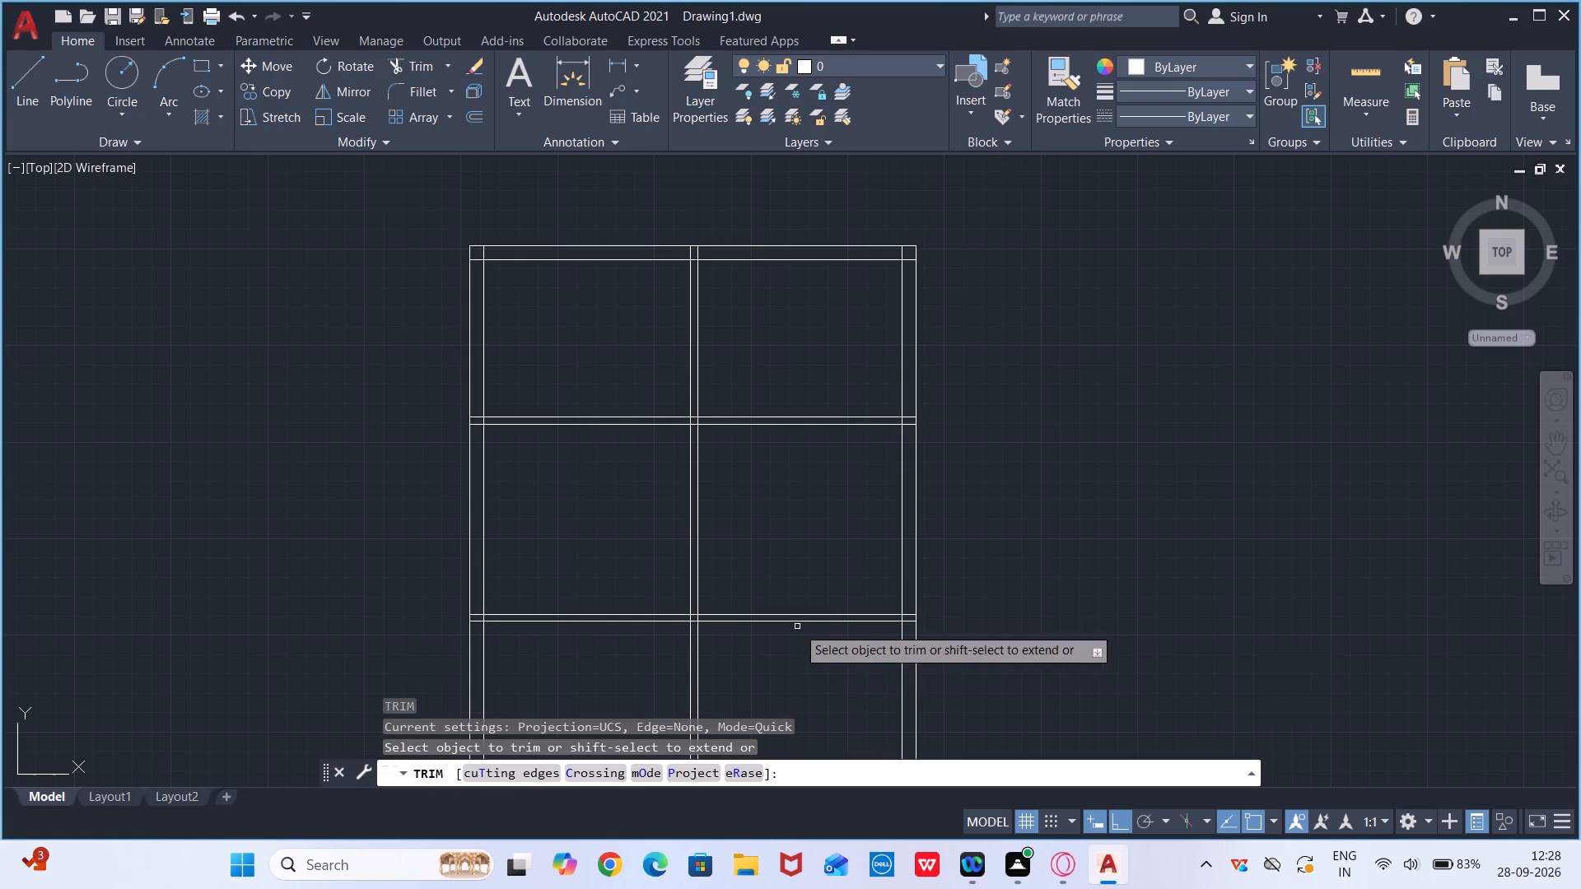
drag(581, 533, 619, 733)
middle_drag(632, 640, 657, 509)
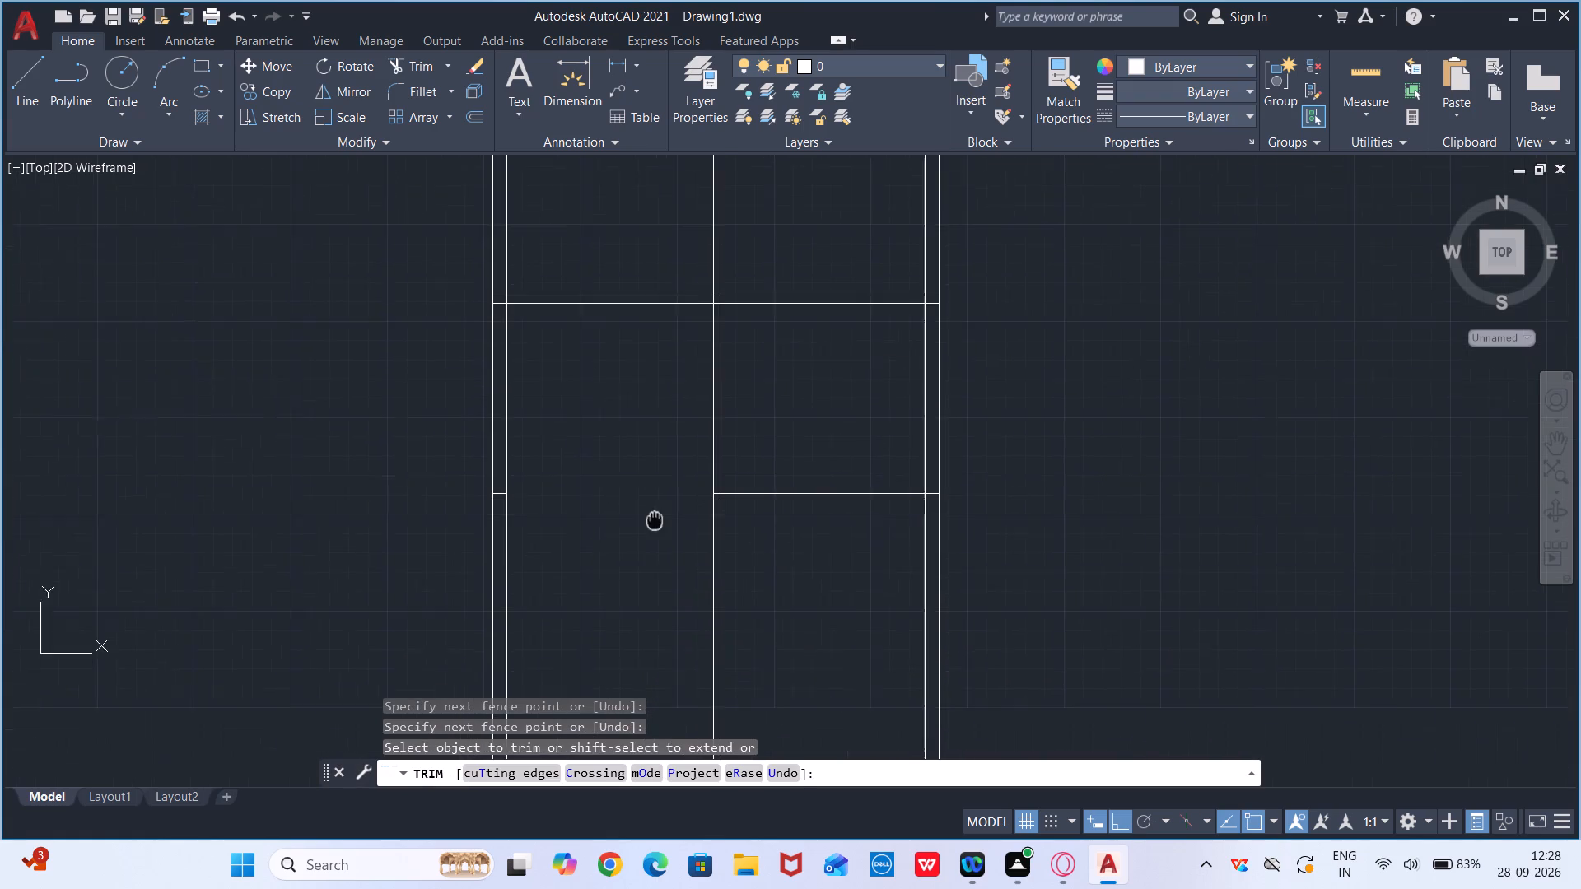
middle_drag(657, 509, 658, 503)
scroll(409, 478, up, 1)
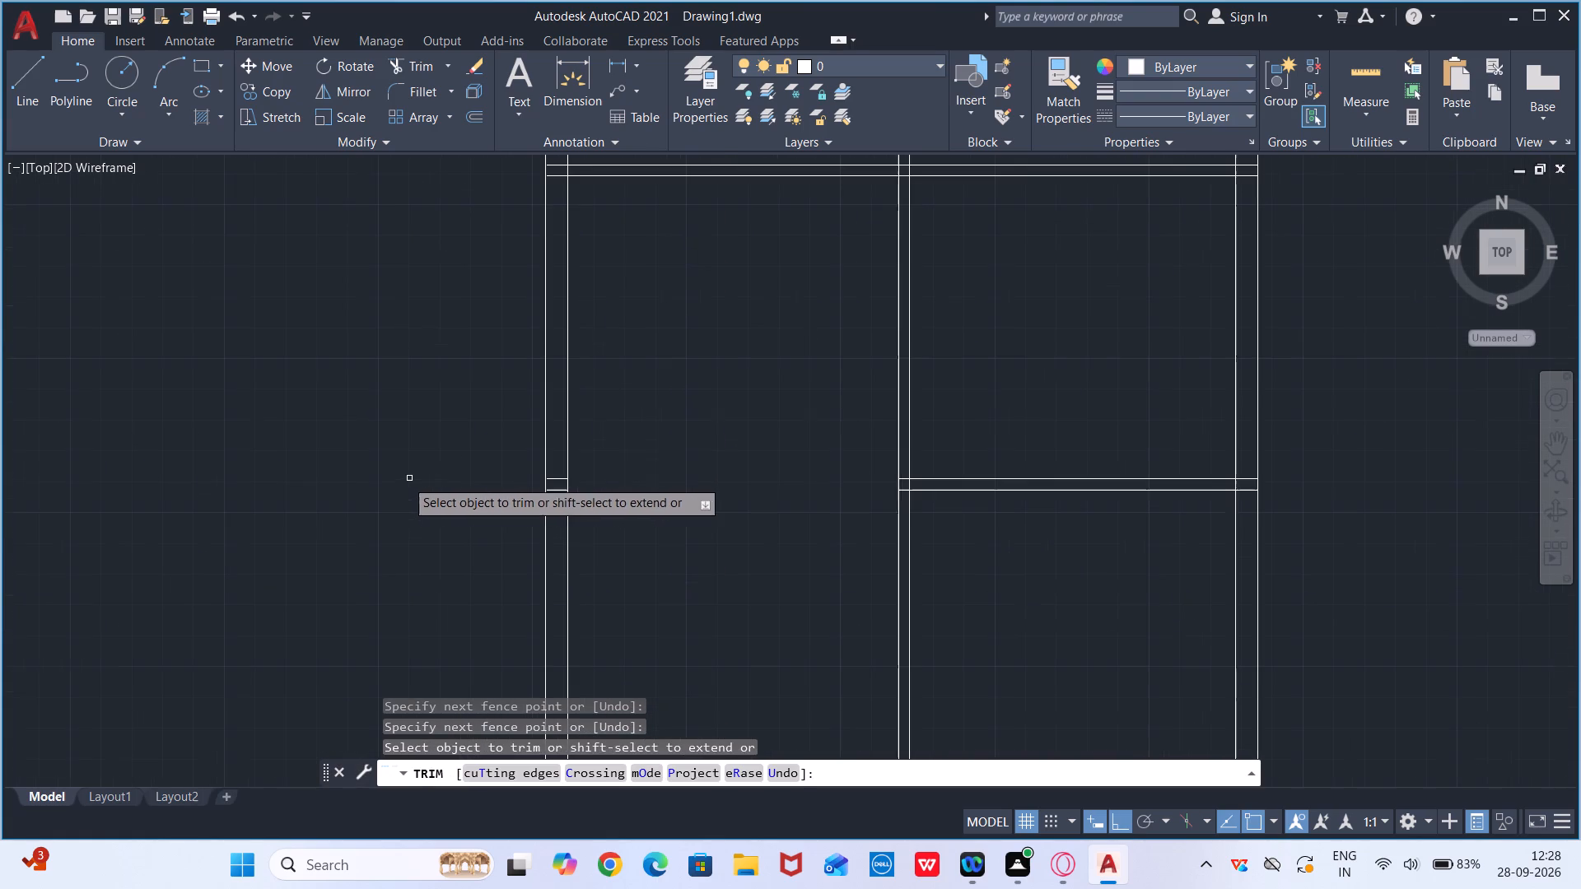
click(556, 481)
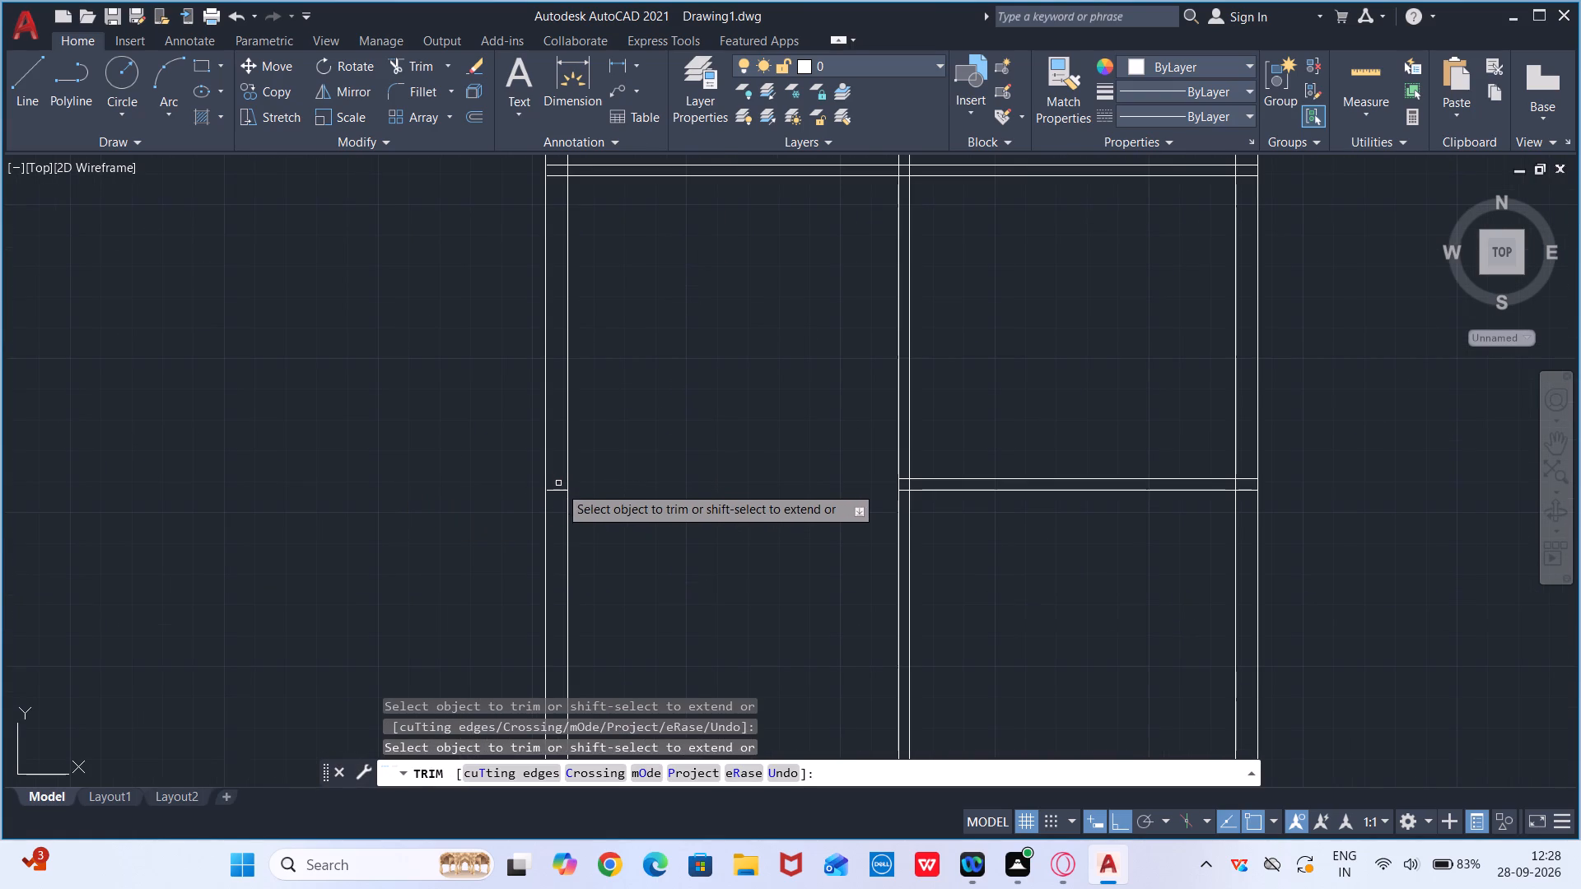
click(561, 491)
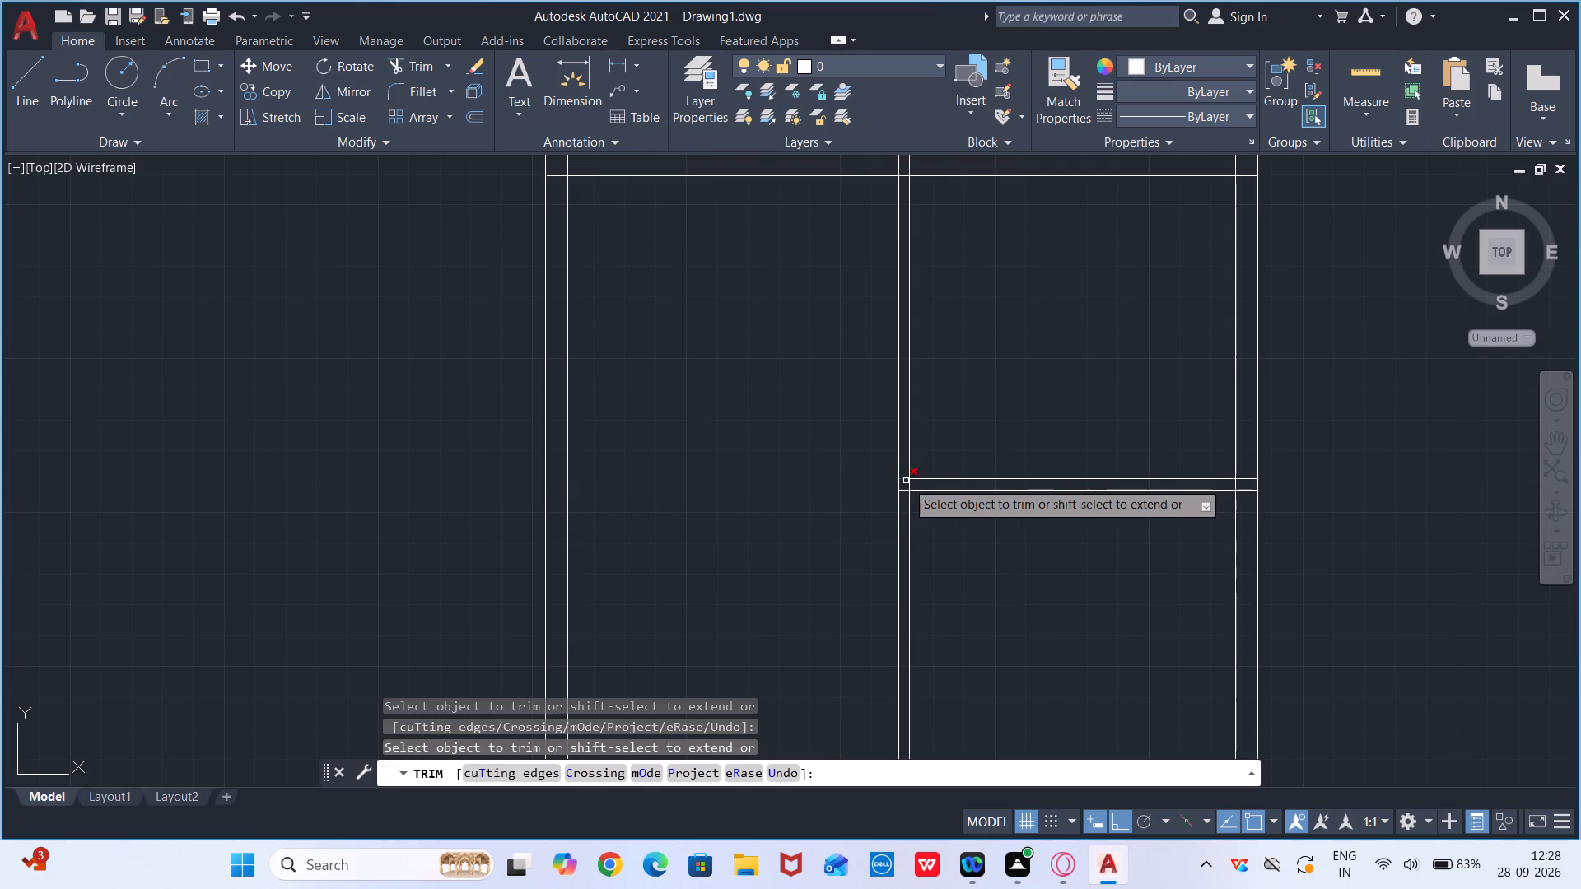
Trim the second horizontal partition's line ends inside the vertical partition and inside the right outer wall.
click(906, 481)
click(903, 494)
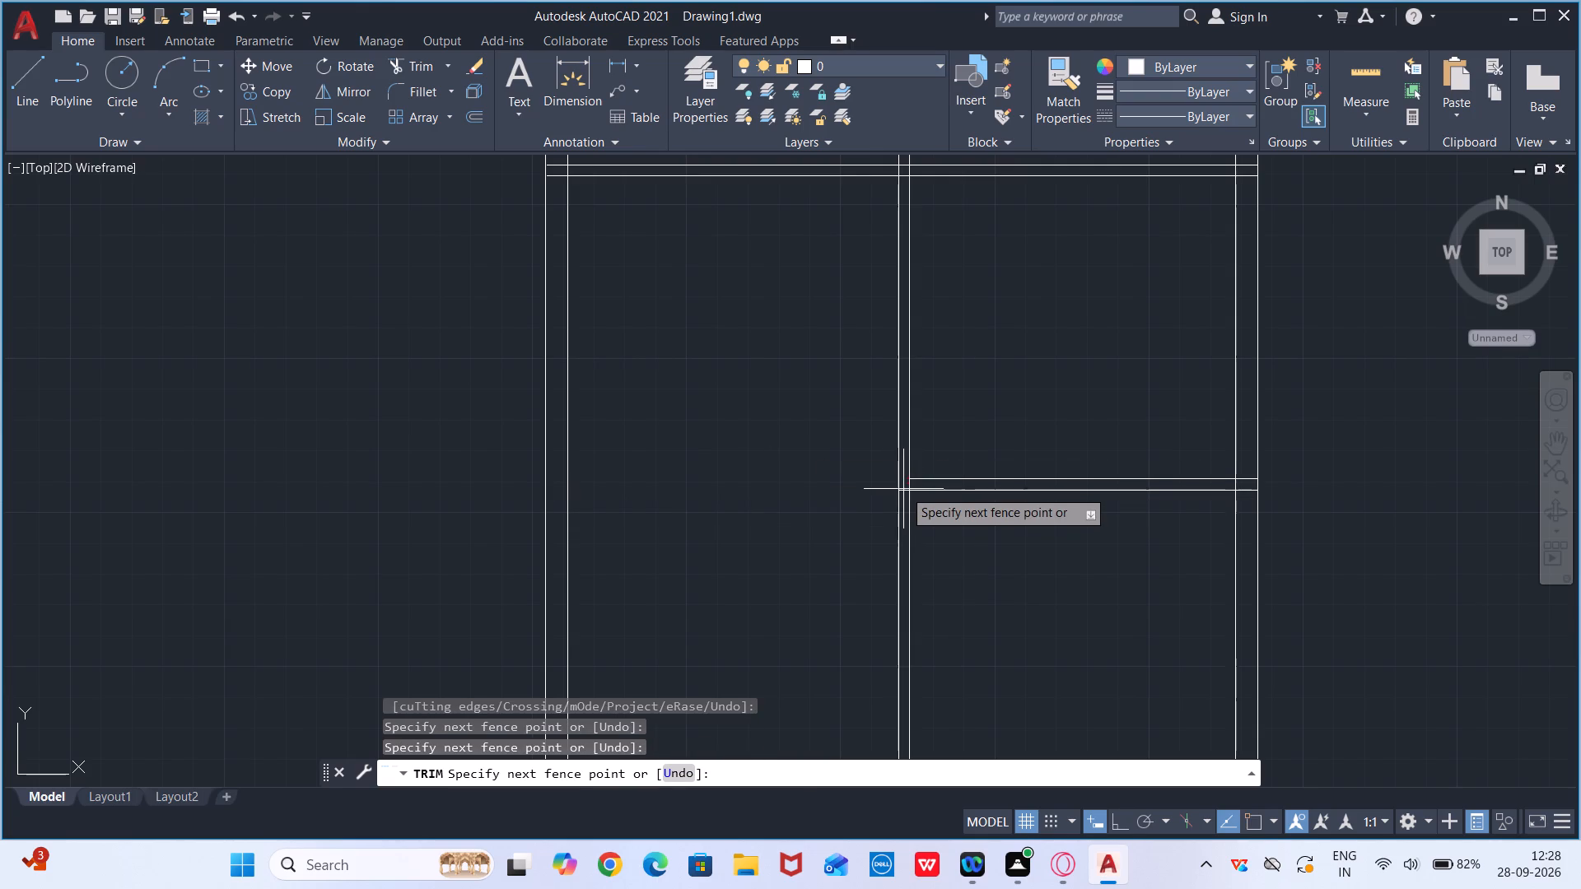
click(903, 489)
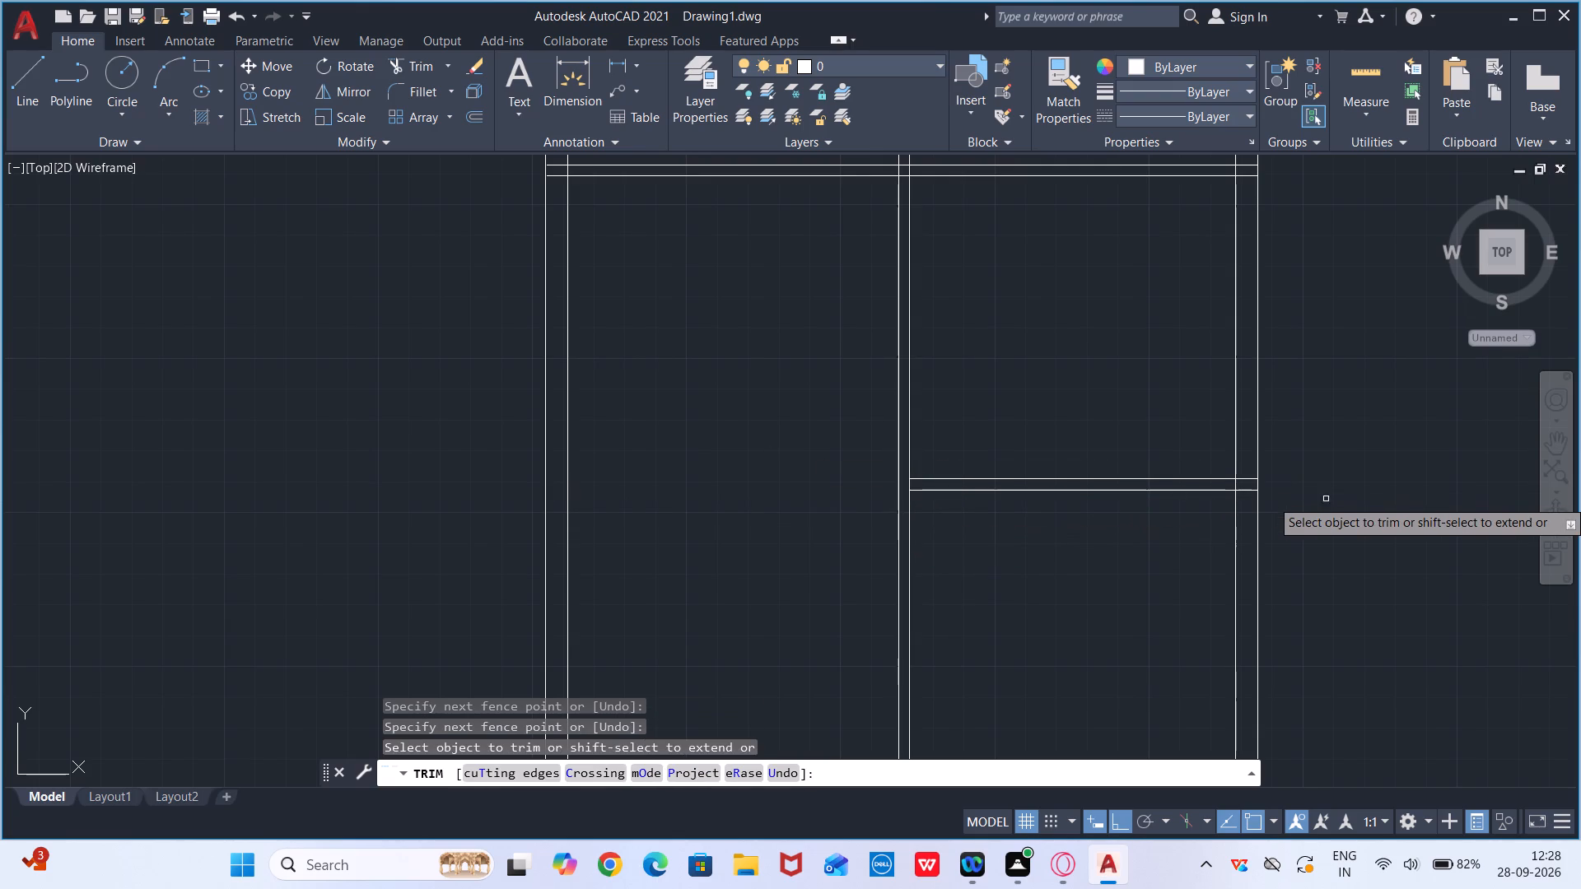
drag(1248, 465, 1248, 513)
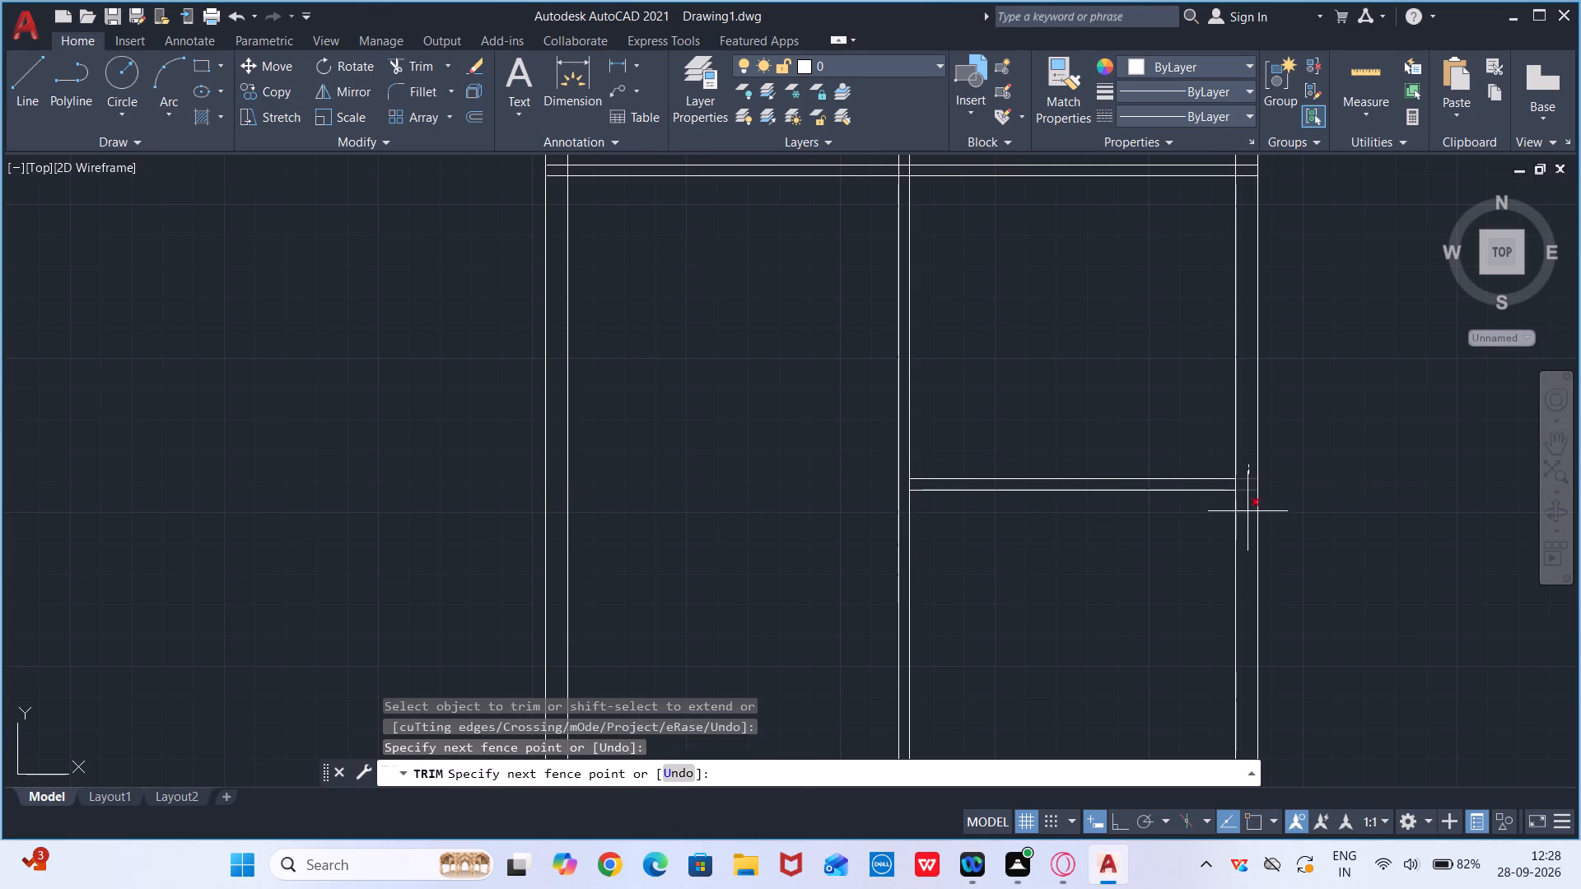
drag(1248, 513, 1248, 519)
key(Escape)
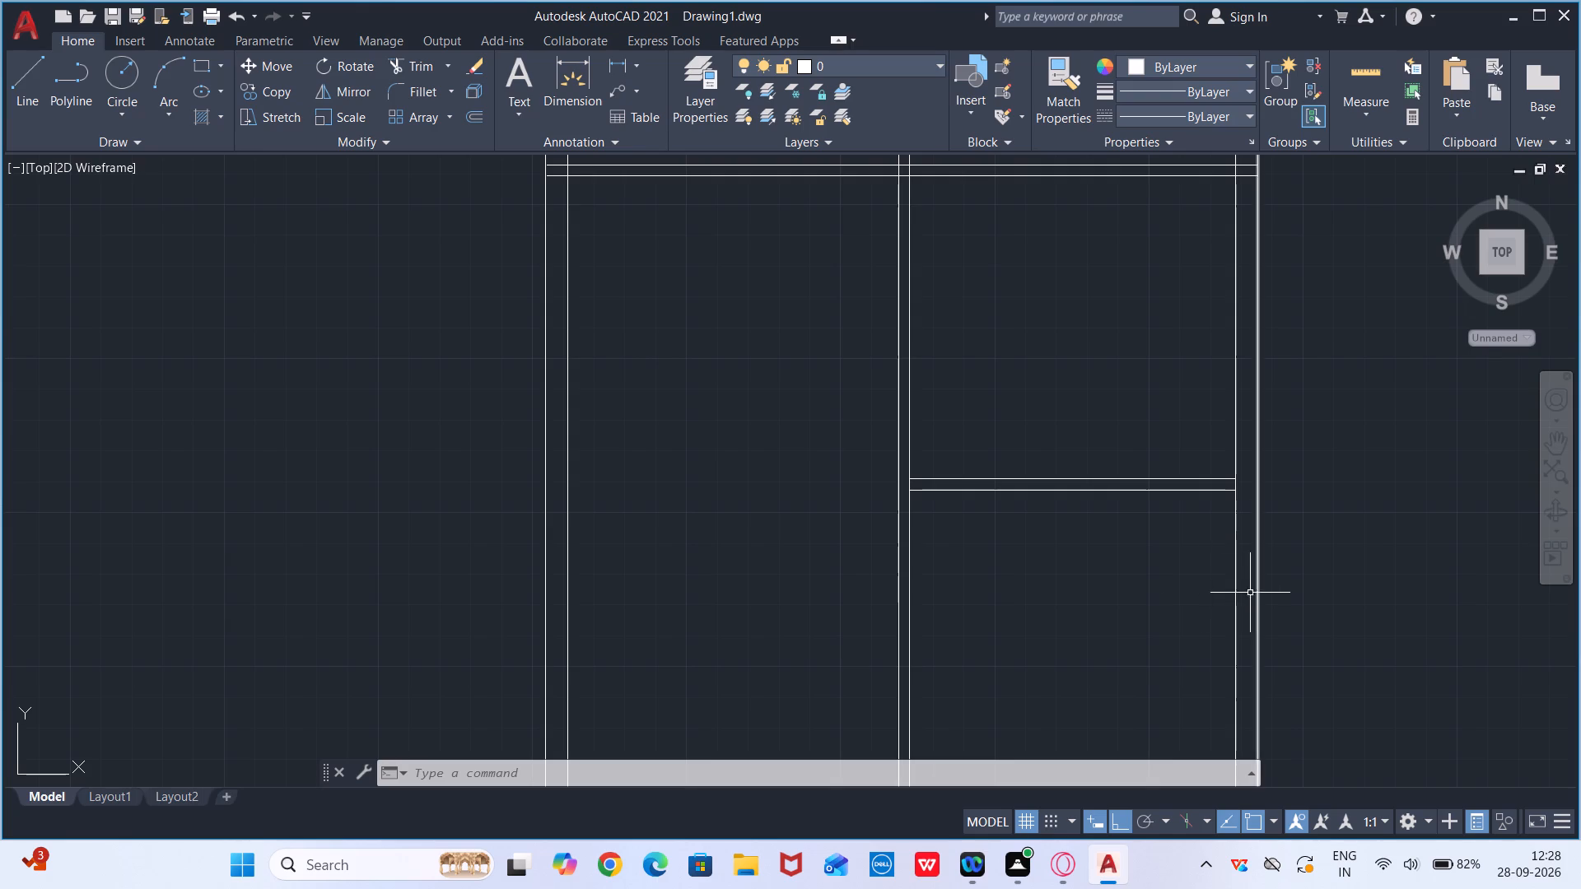
Offset the first horizontal partition's lower line 17'10" downward to start another horizontal wall.
scroll(1154, 582, down, 3)
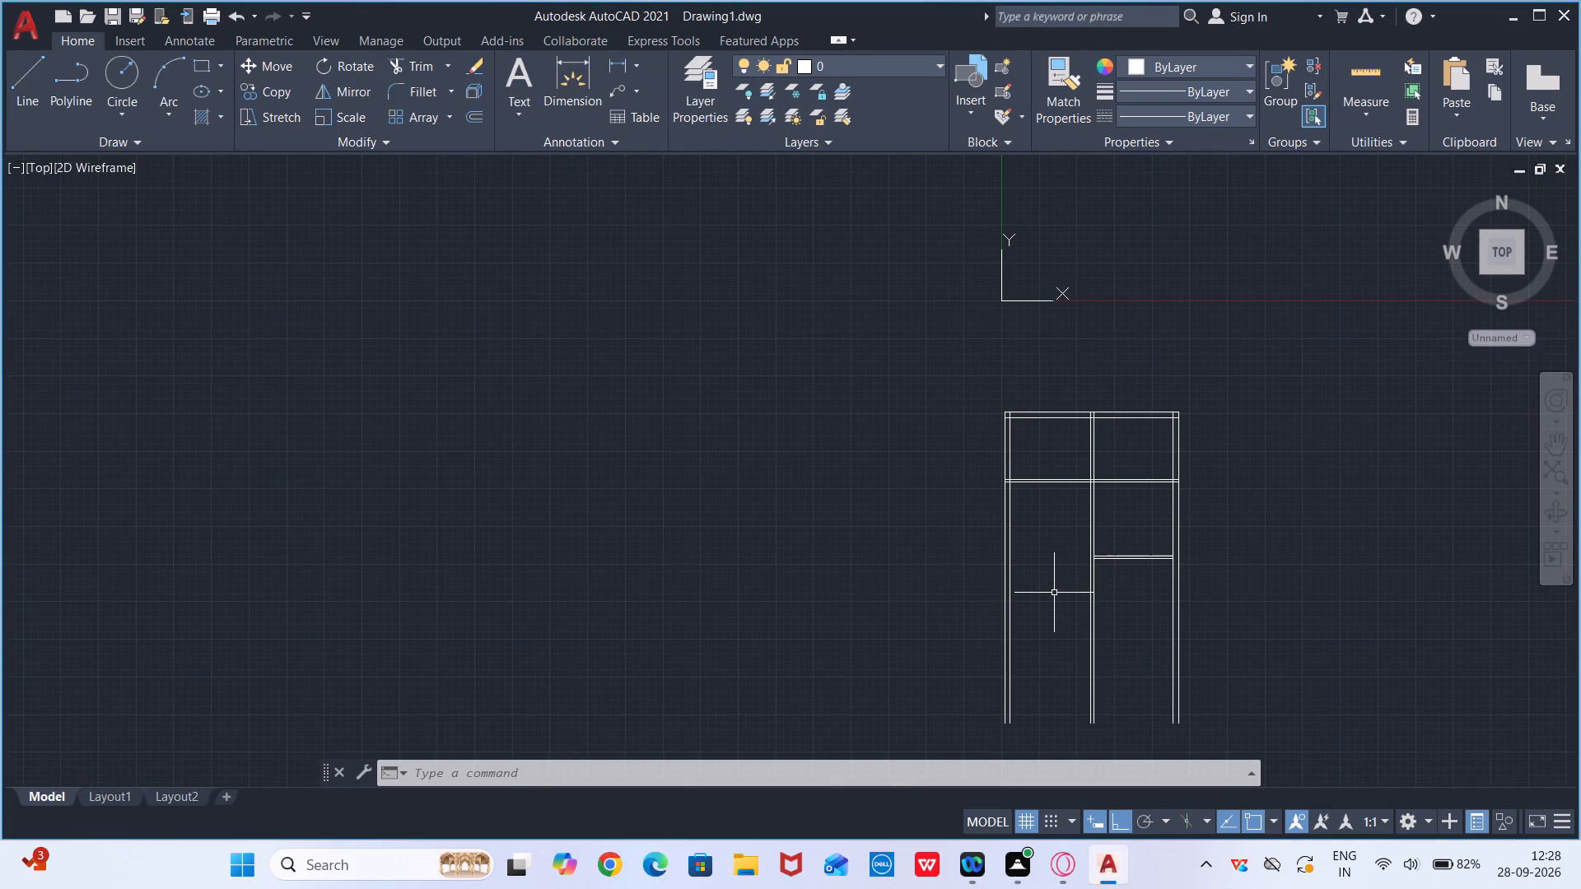
text(OF)
key(Return)
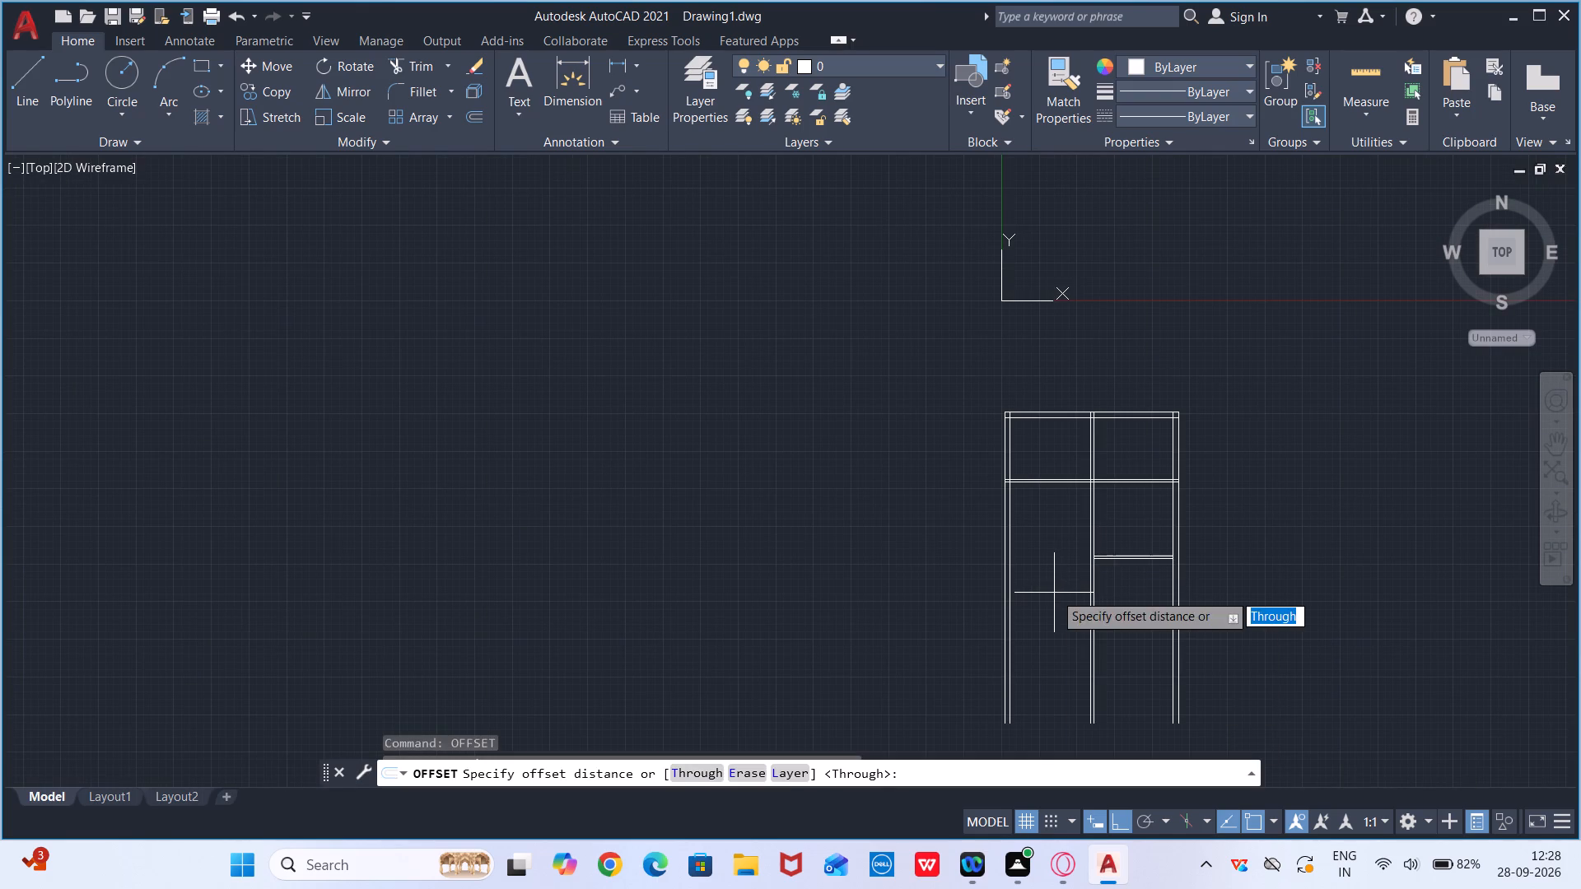
key(Return)
scroll(1058, 454, up, 2)
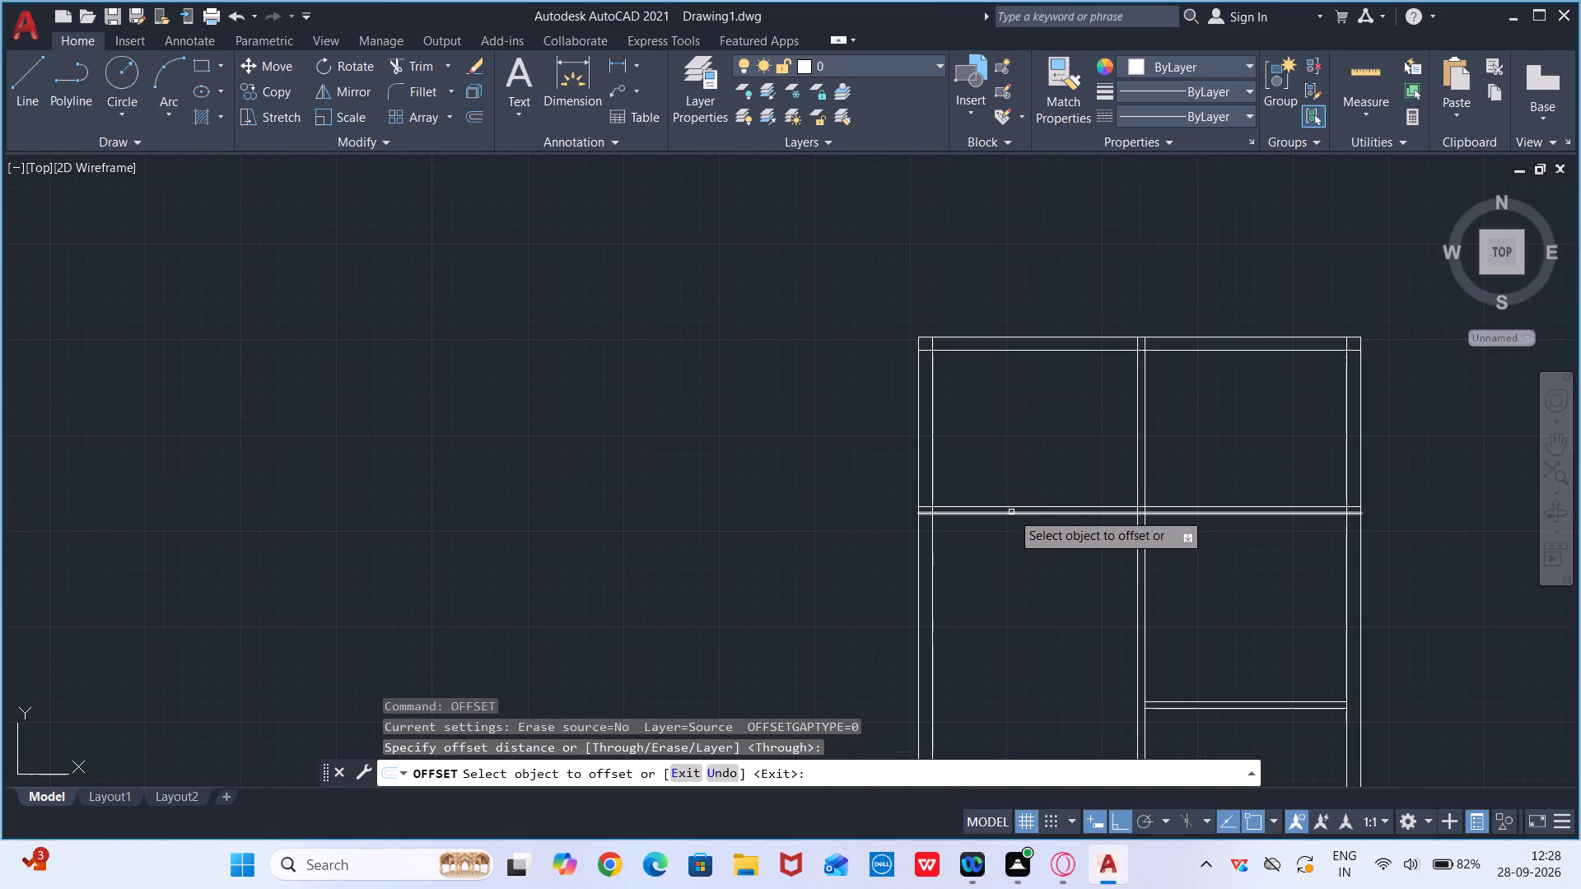
click(1010, 515)
scroll(1038, 689, down, 1)
middle_drag(1030, 684, 1024, 679)
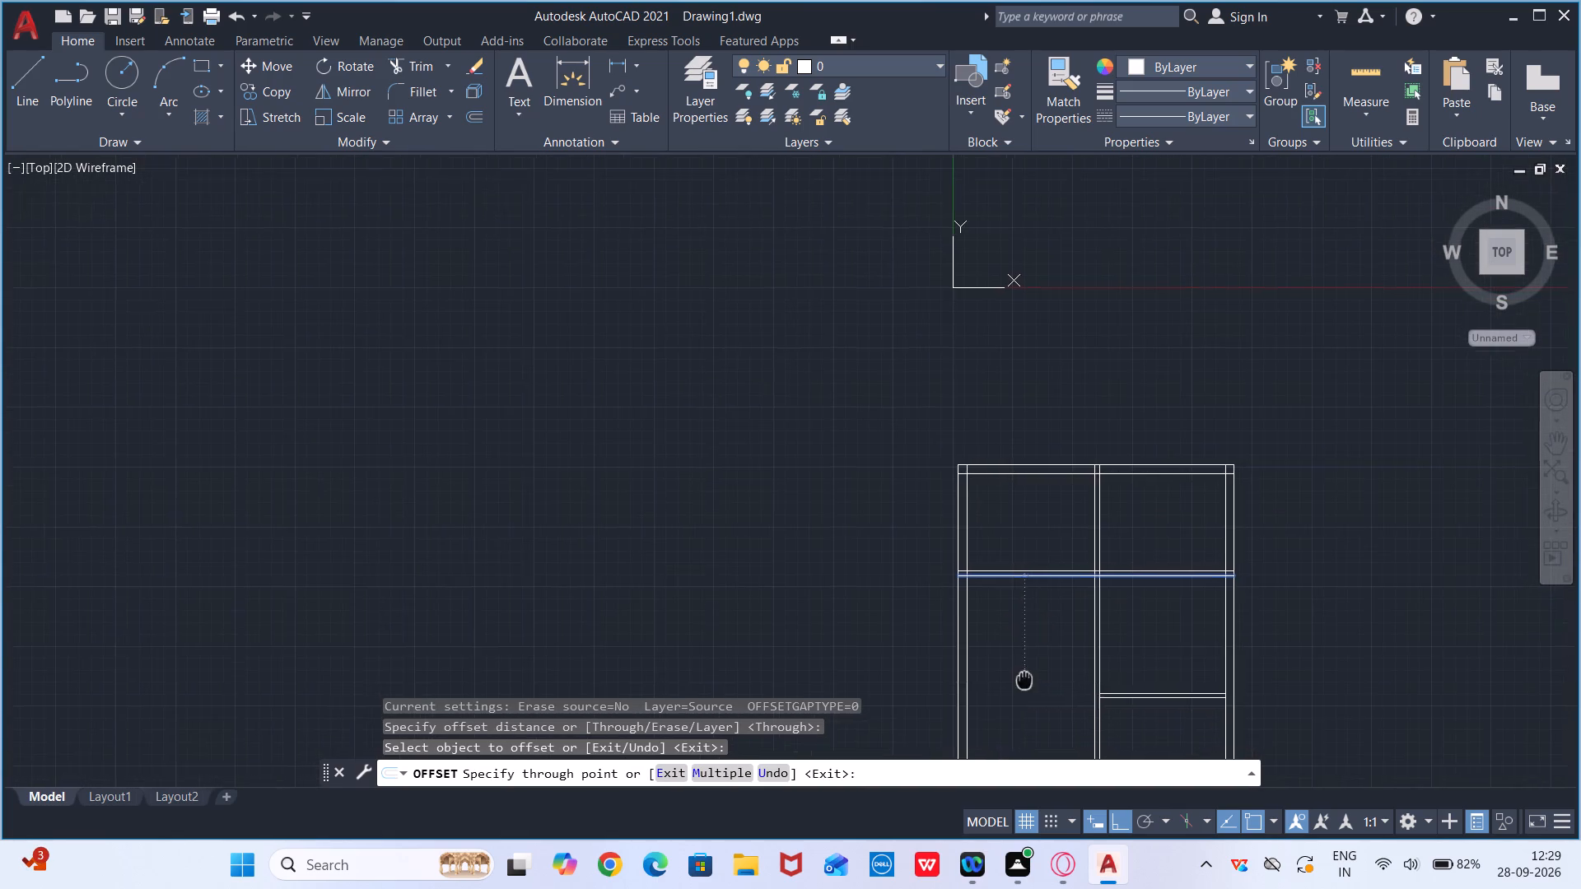
middle_drag(1024, 679, 1074, 529)
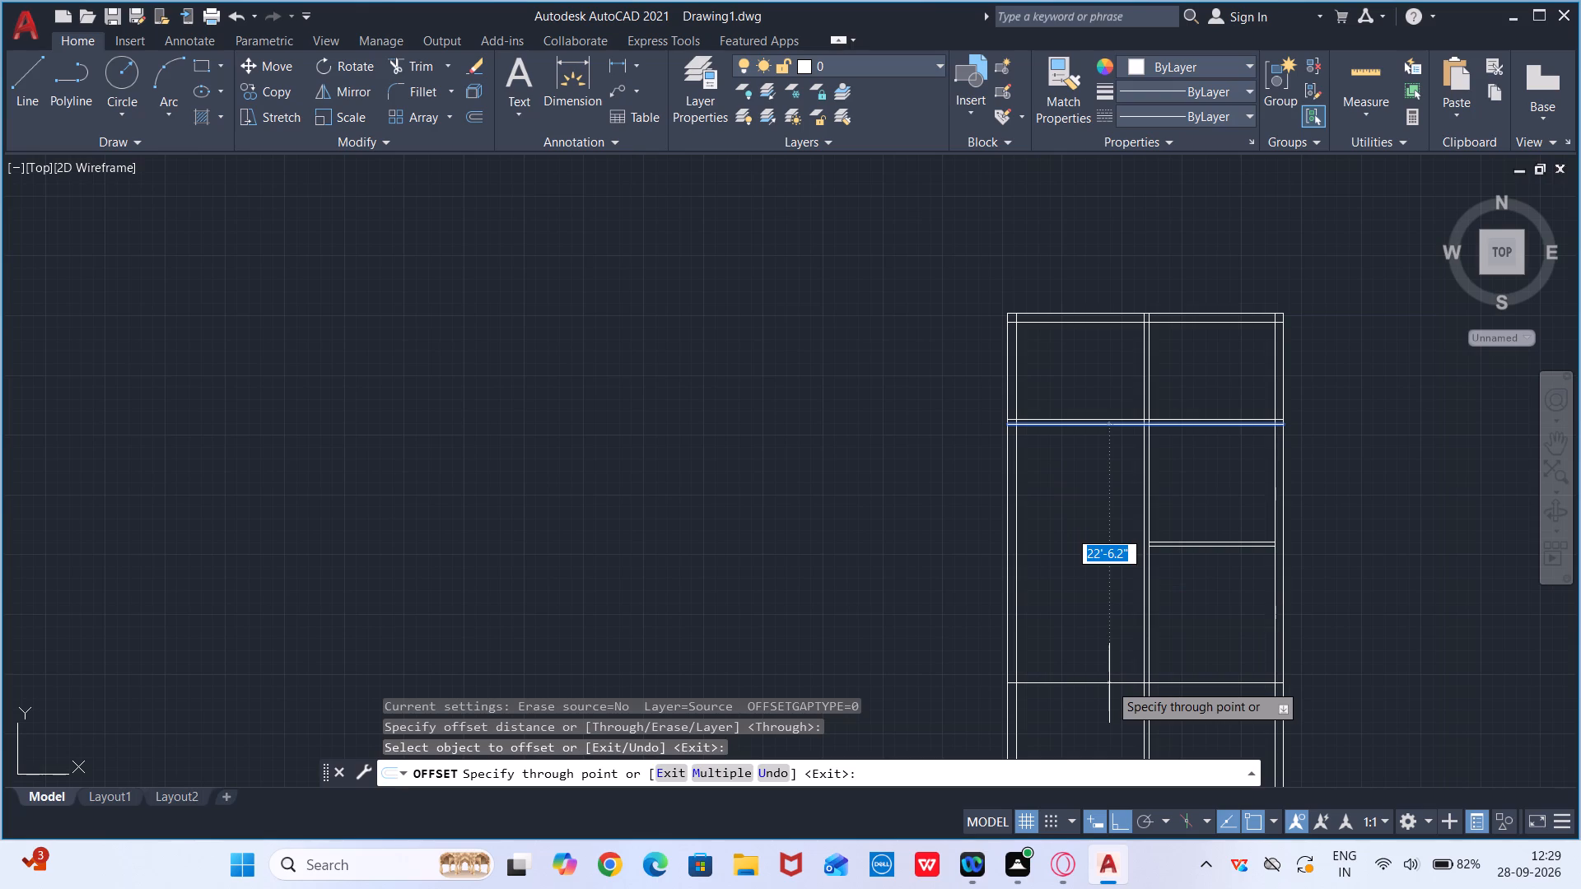
text(17')
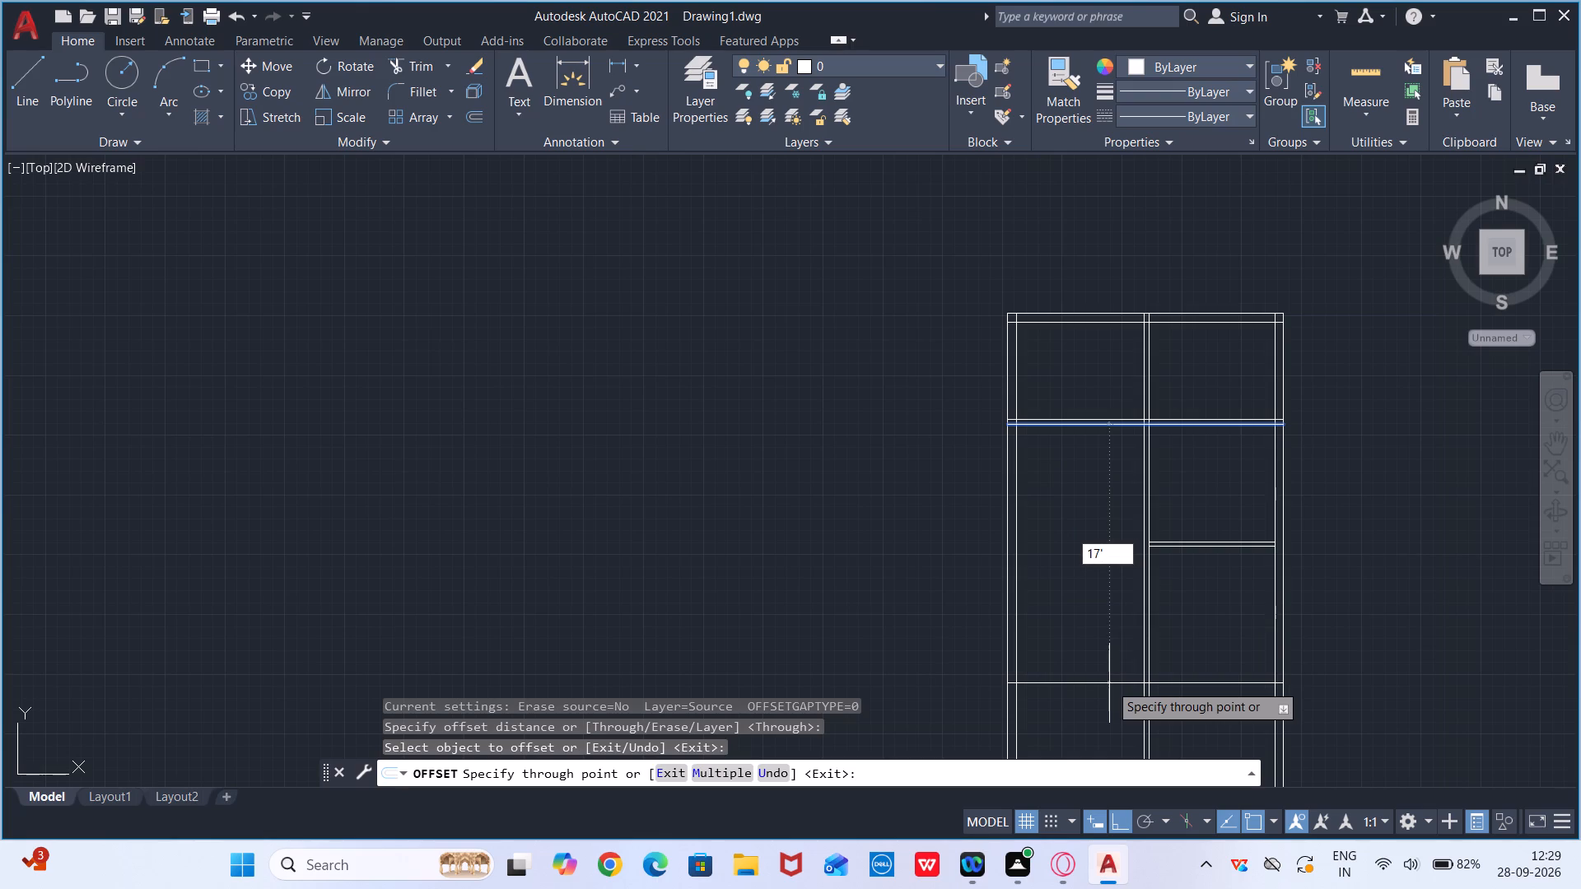
text(10")
key(Return)
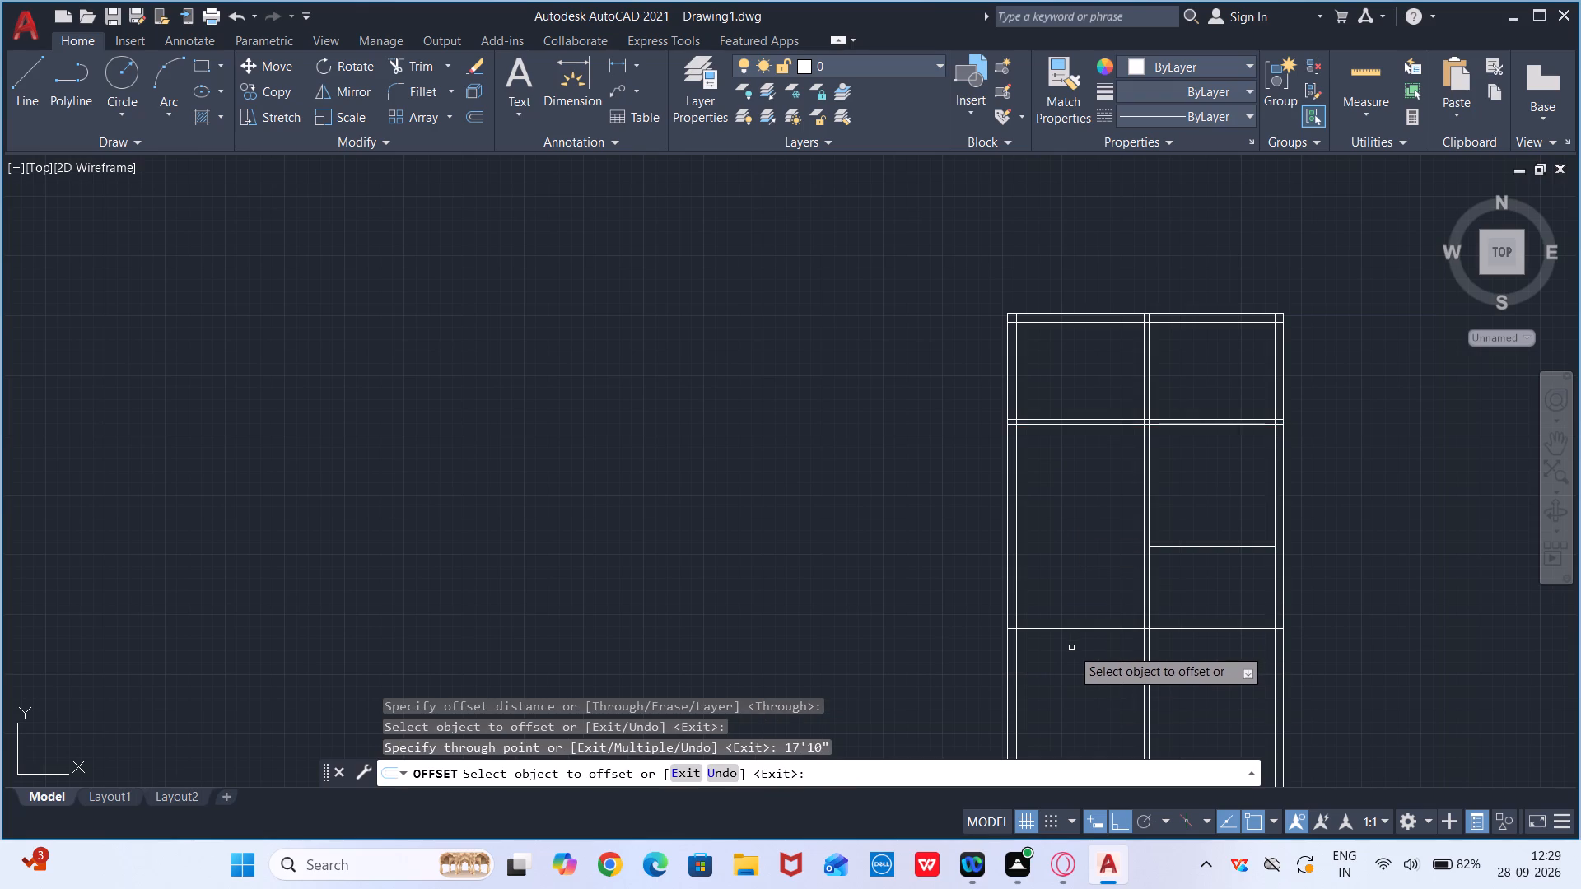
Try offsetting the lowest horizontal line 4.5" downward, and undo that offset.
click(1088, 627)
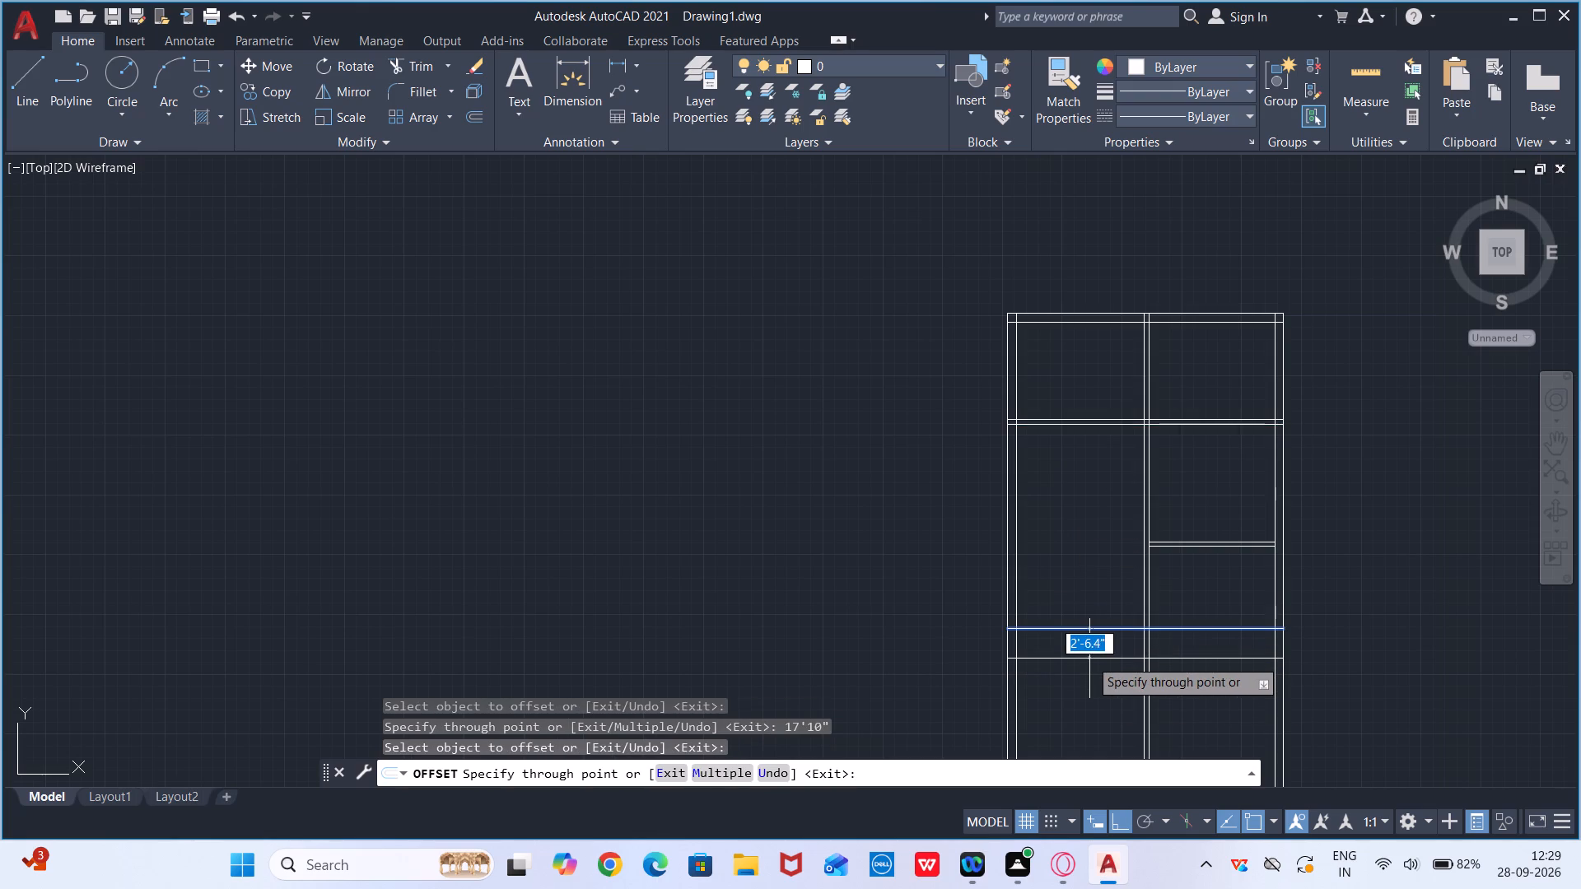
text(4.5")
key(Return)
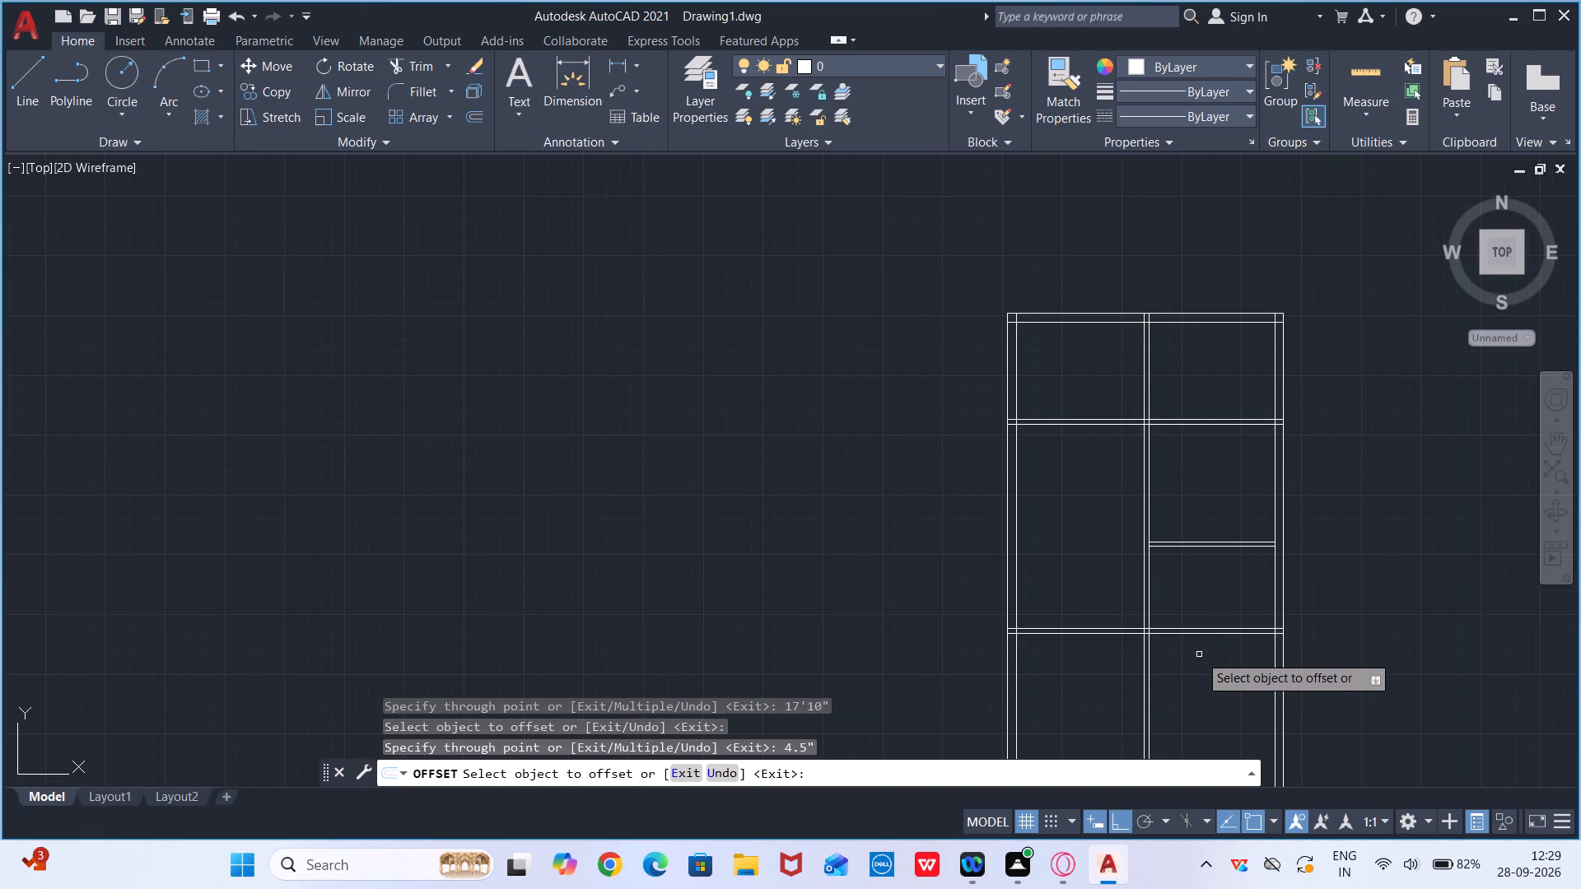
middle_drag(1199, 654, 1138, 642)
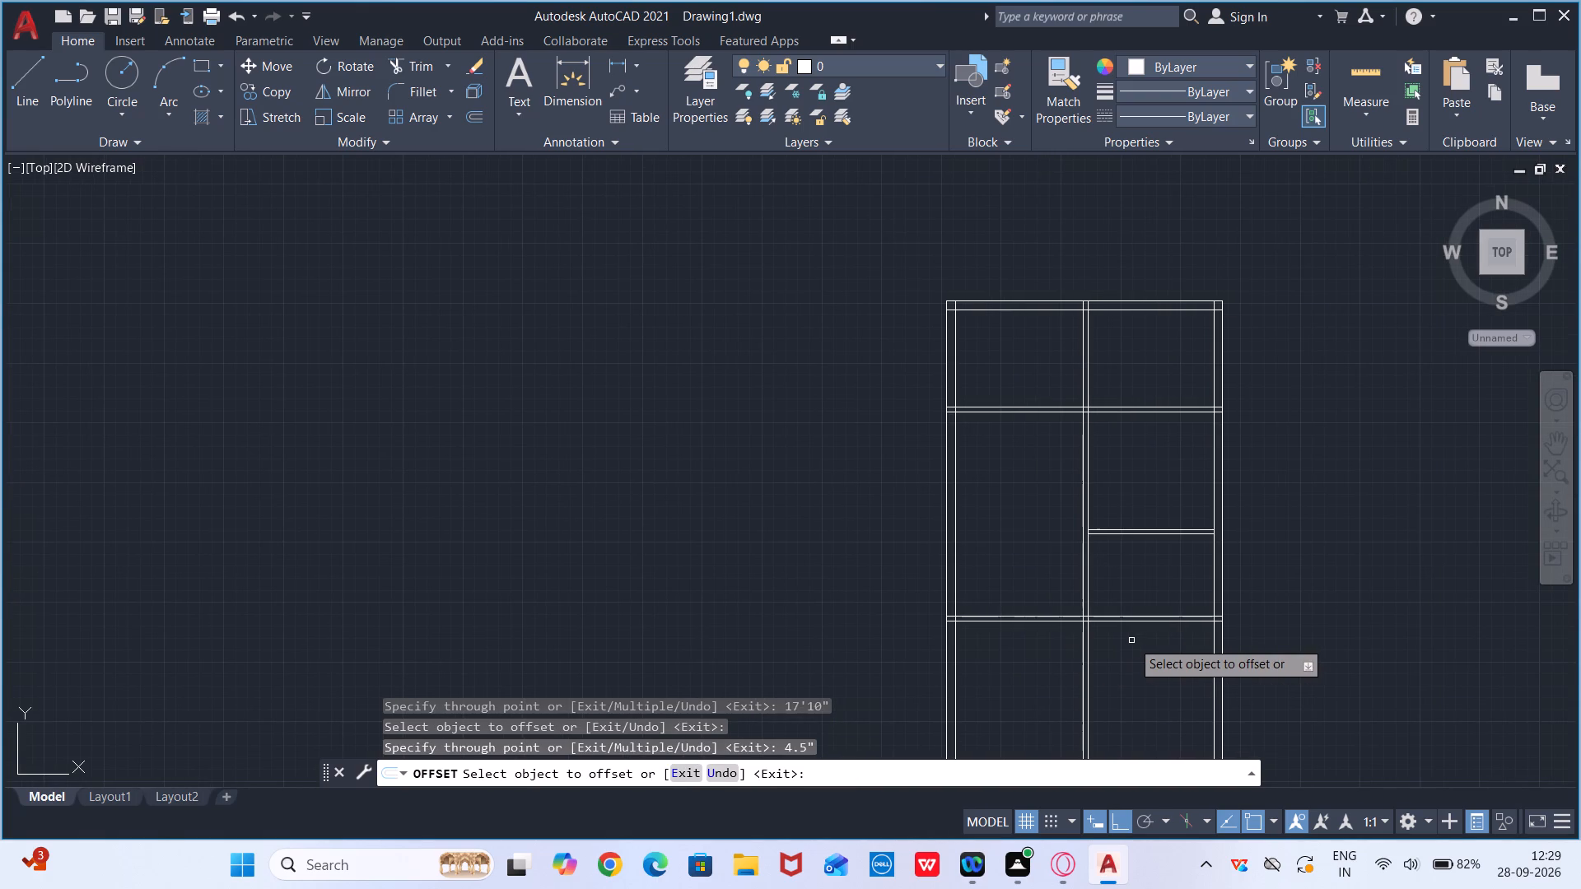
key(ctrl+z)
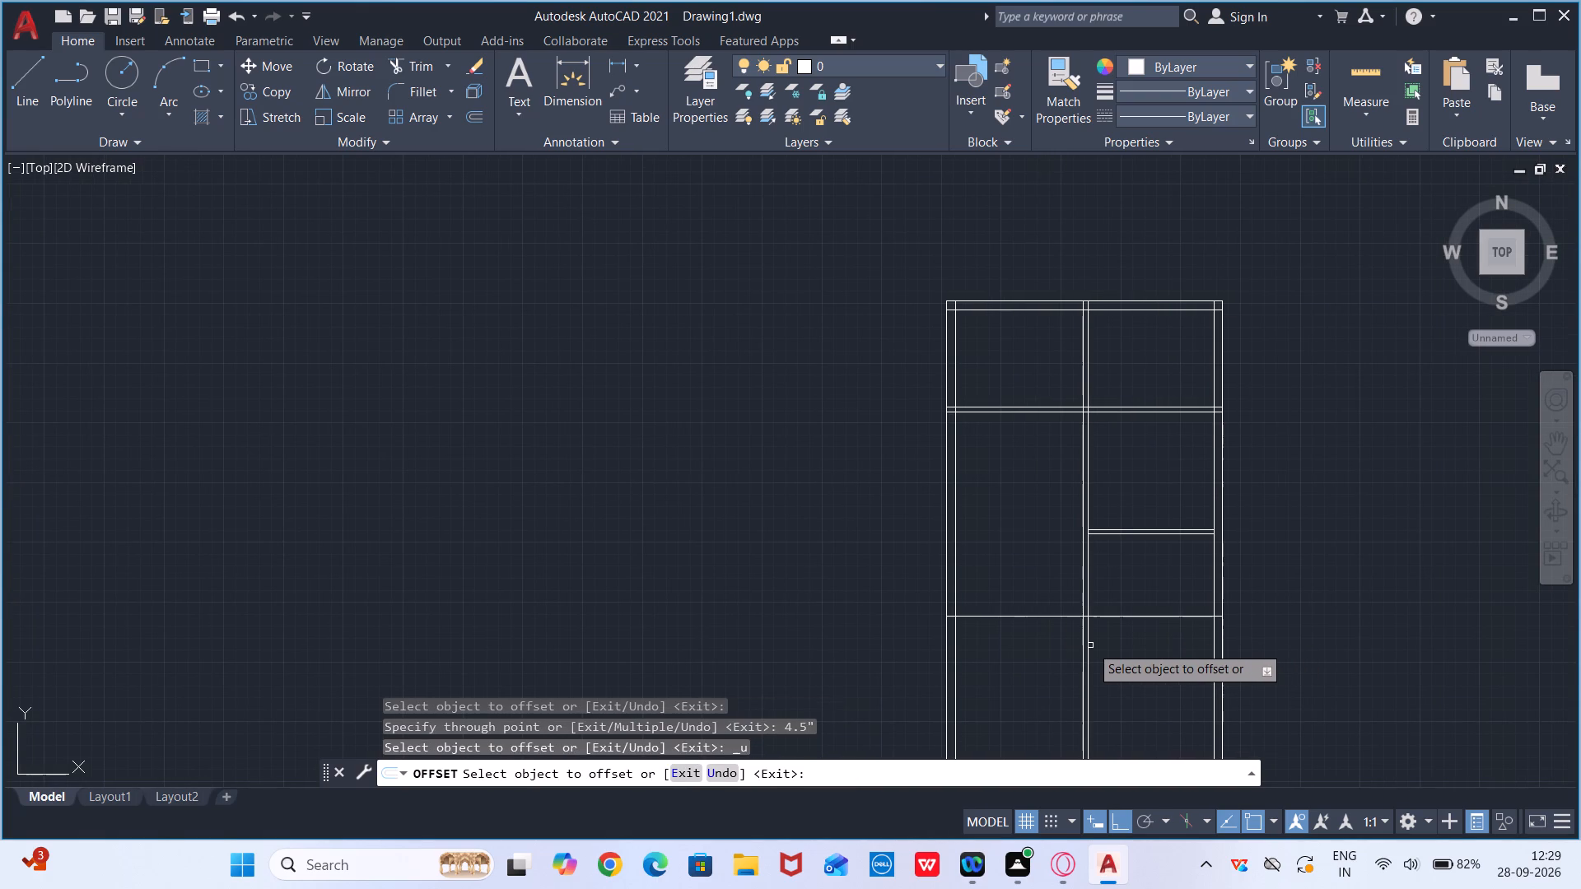
Offset the lowest horizontal line 9" downward to form a 9" horizontal wall.
click(1005, 618)
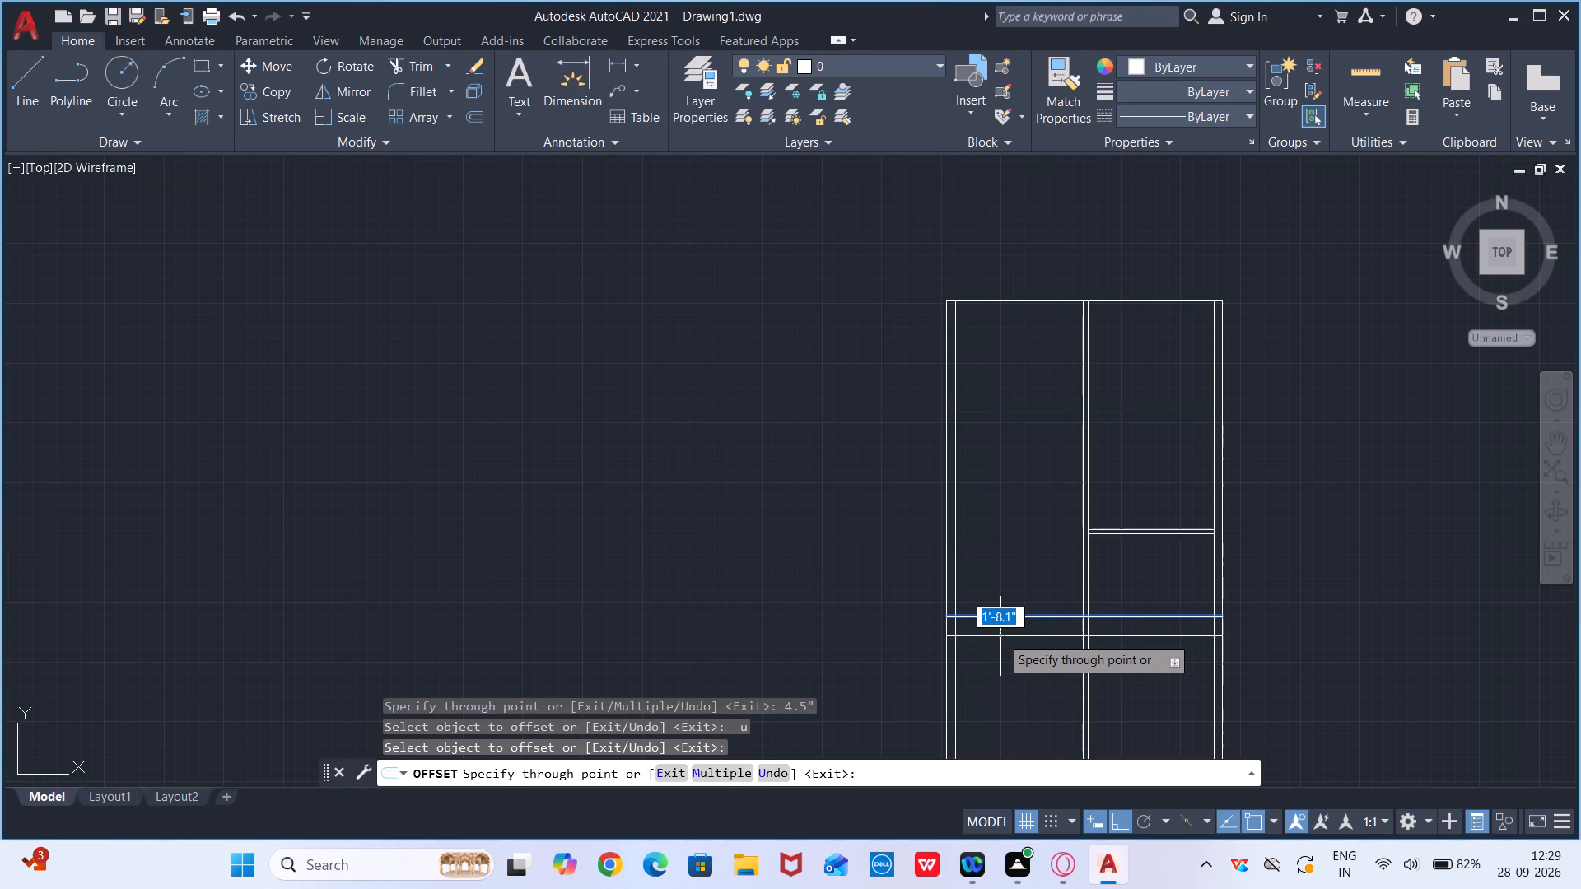
text(9")
key(Return)
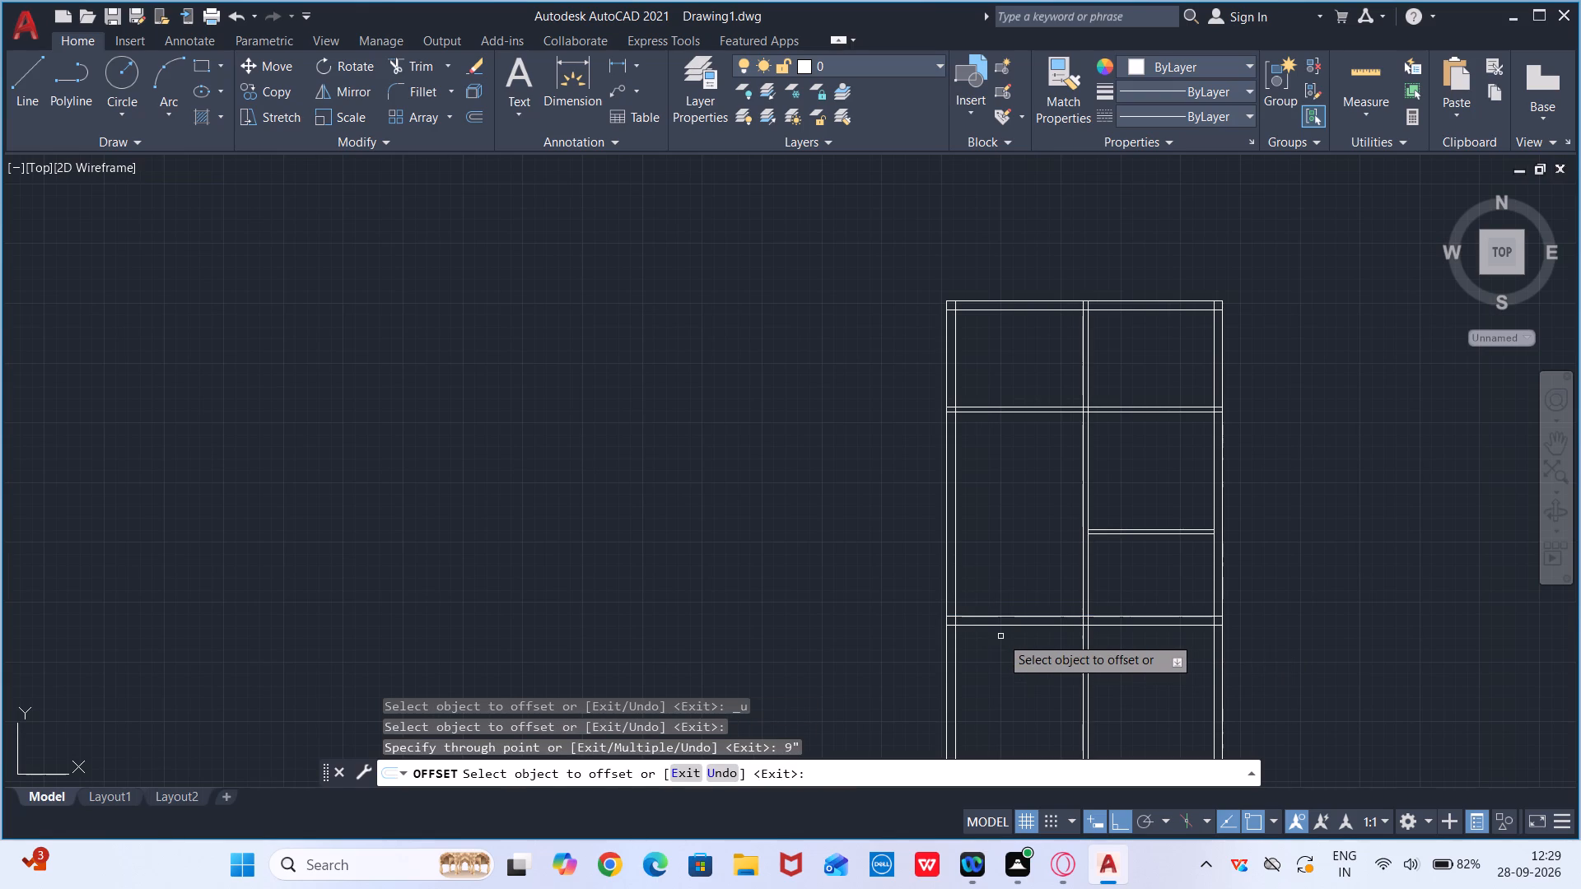
Trim the lowest 9" horizontal wall's lines back to the vertical partition's left face, clearing them from the right-hand room and right outer wall.
key(Escape)
text(TR)
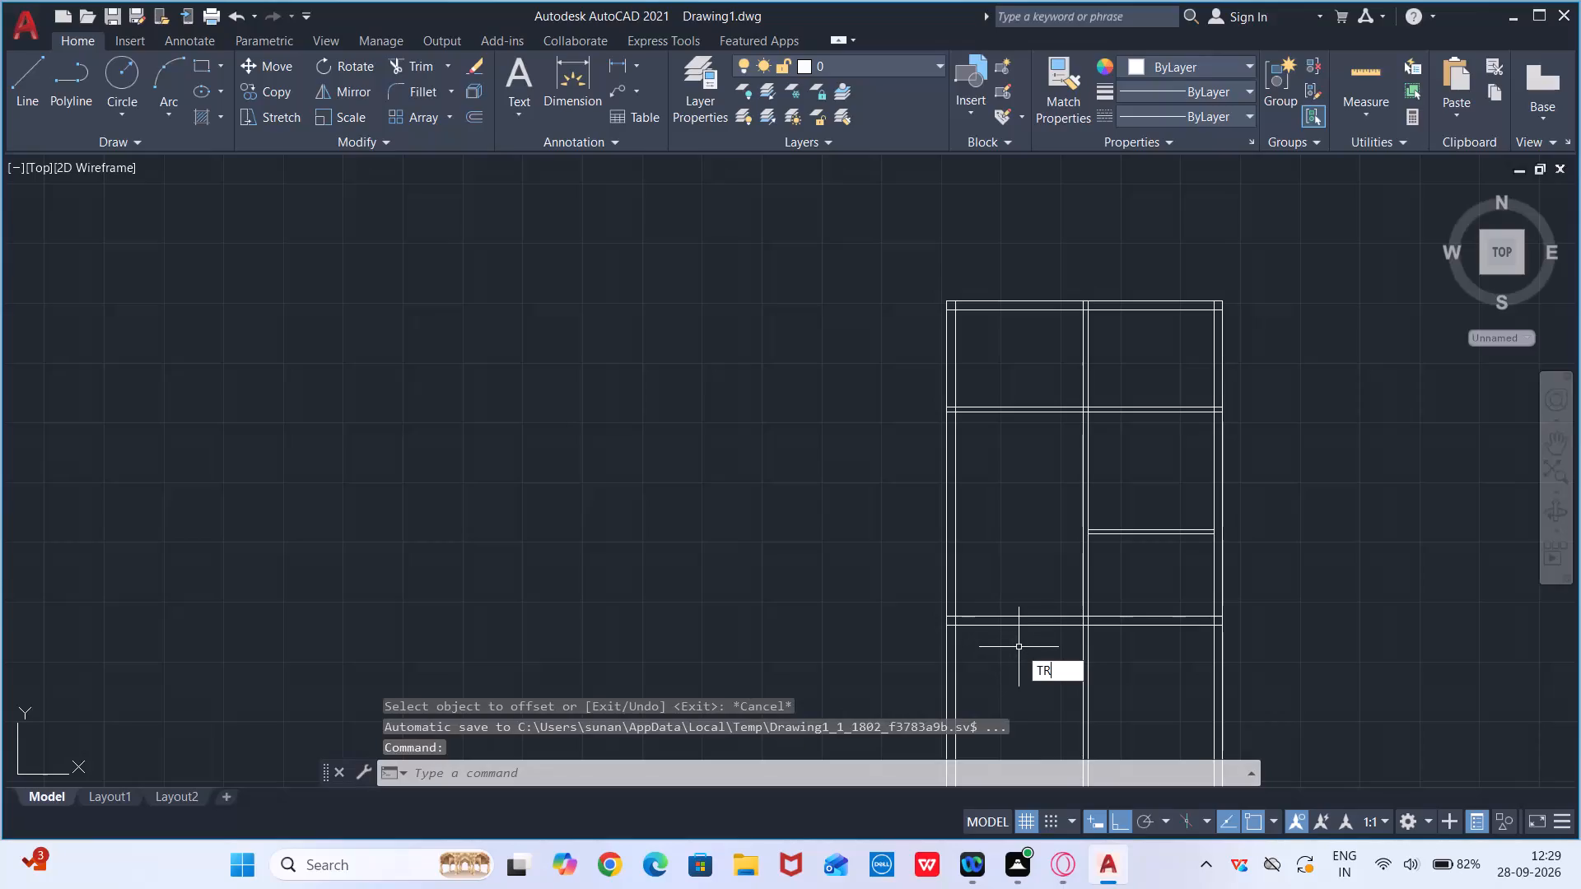
key(Return)
drag(1124, 575, 1142, 677)
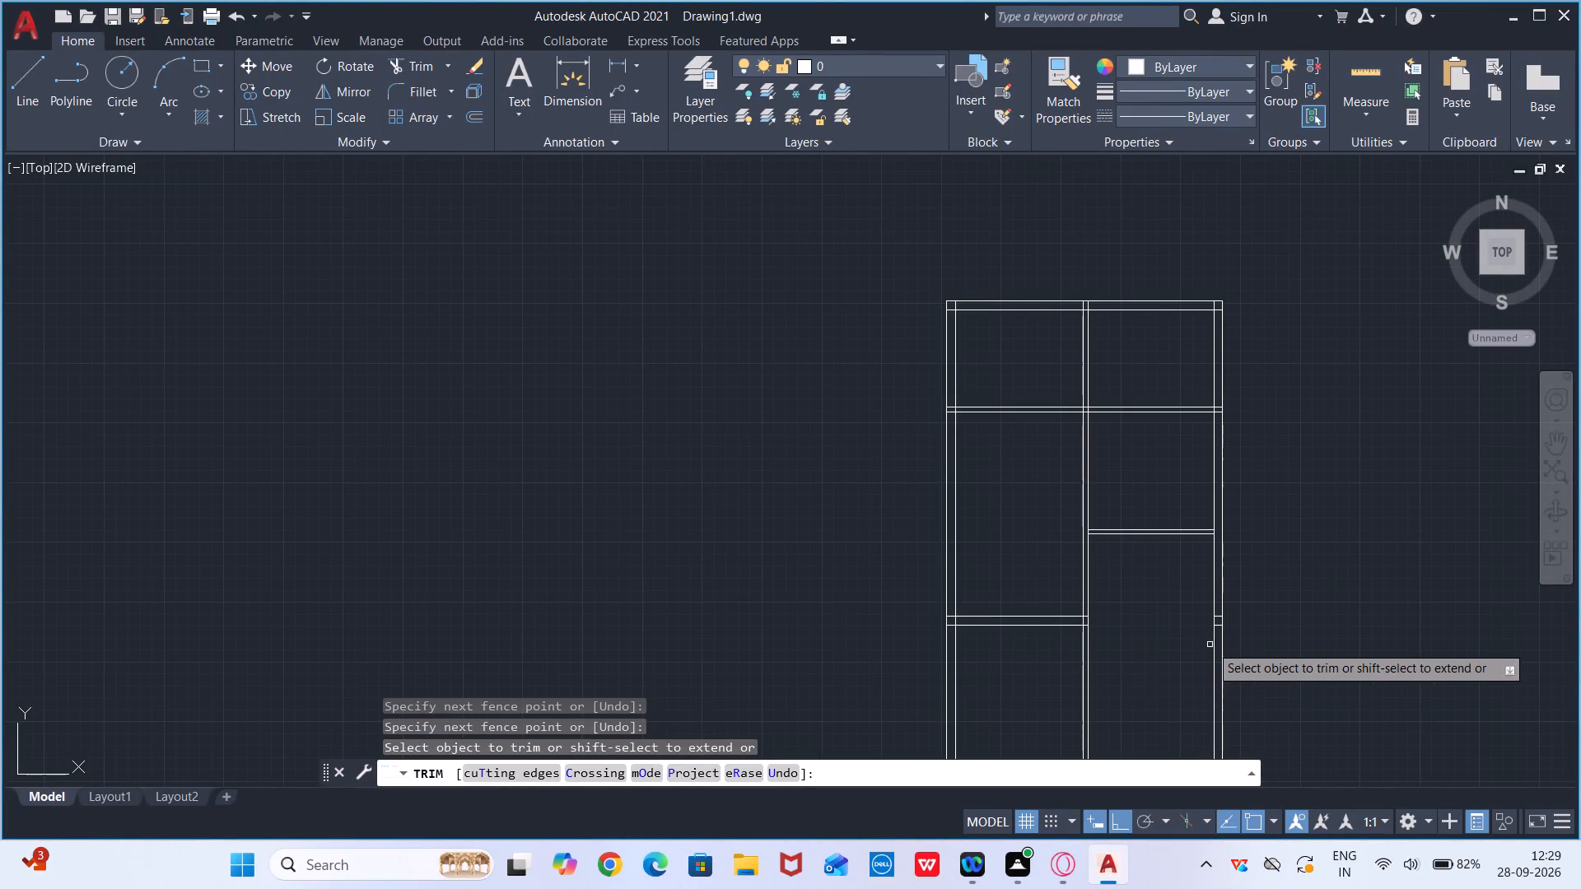
scroll(1214, 633, up, 2)
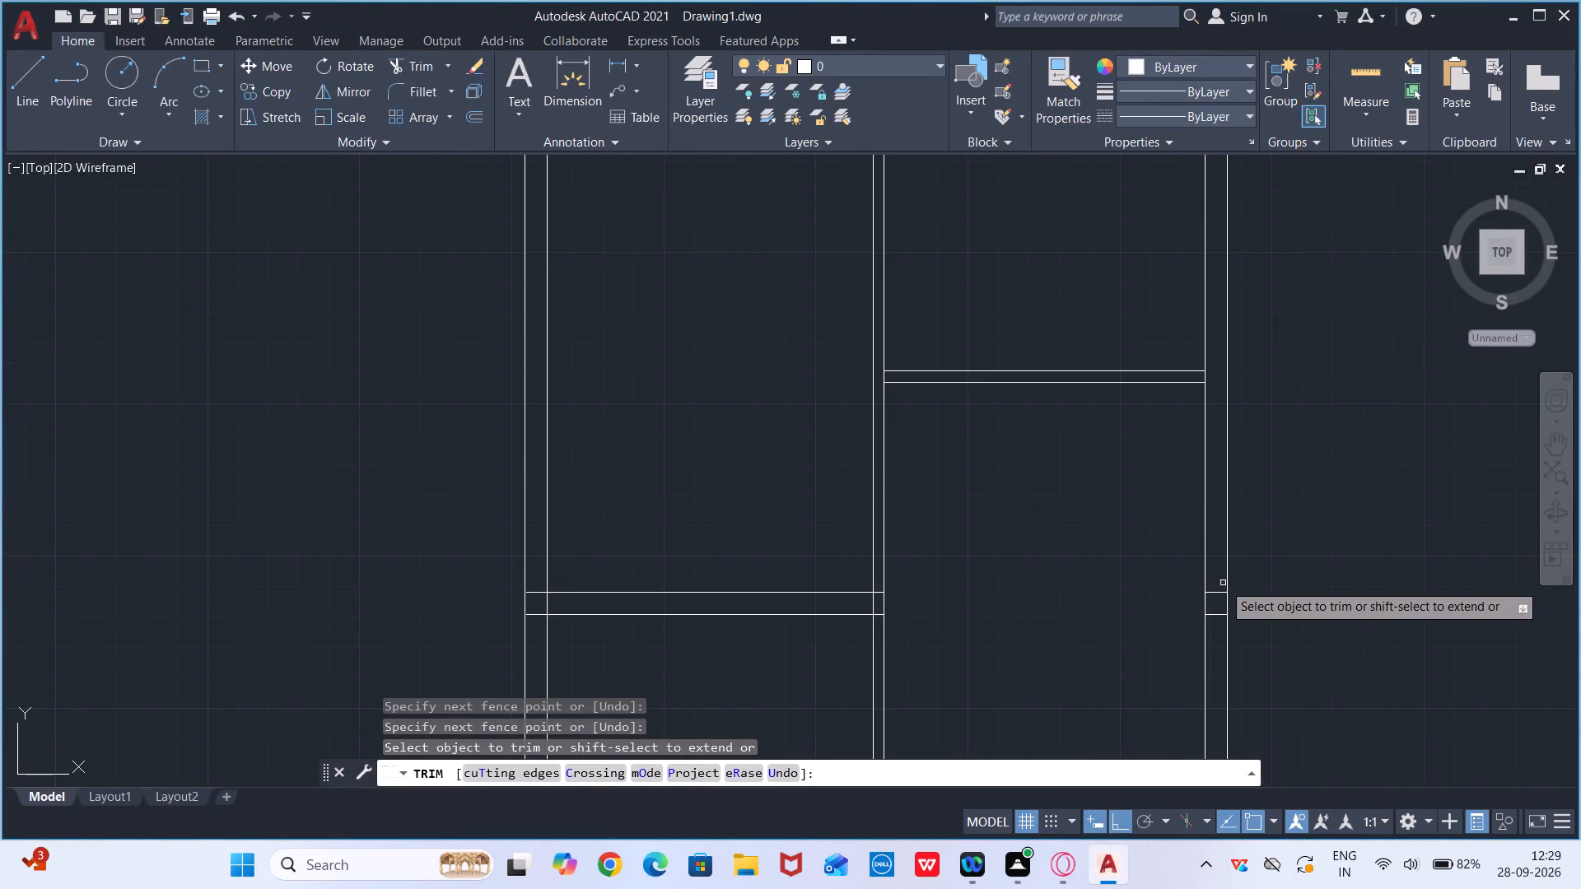
drag(1214, 584, 1215, 626)
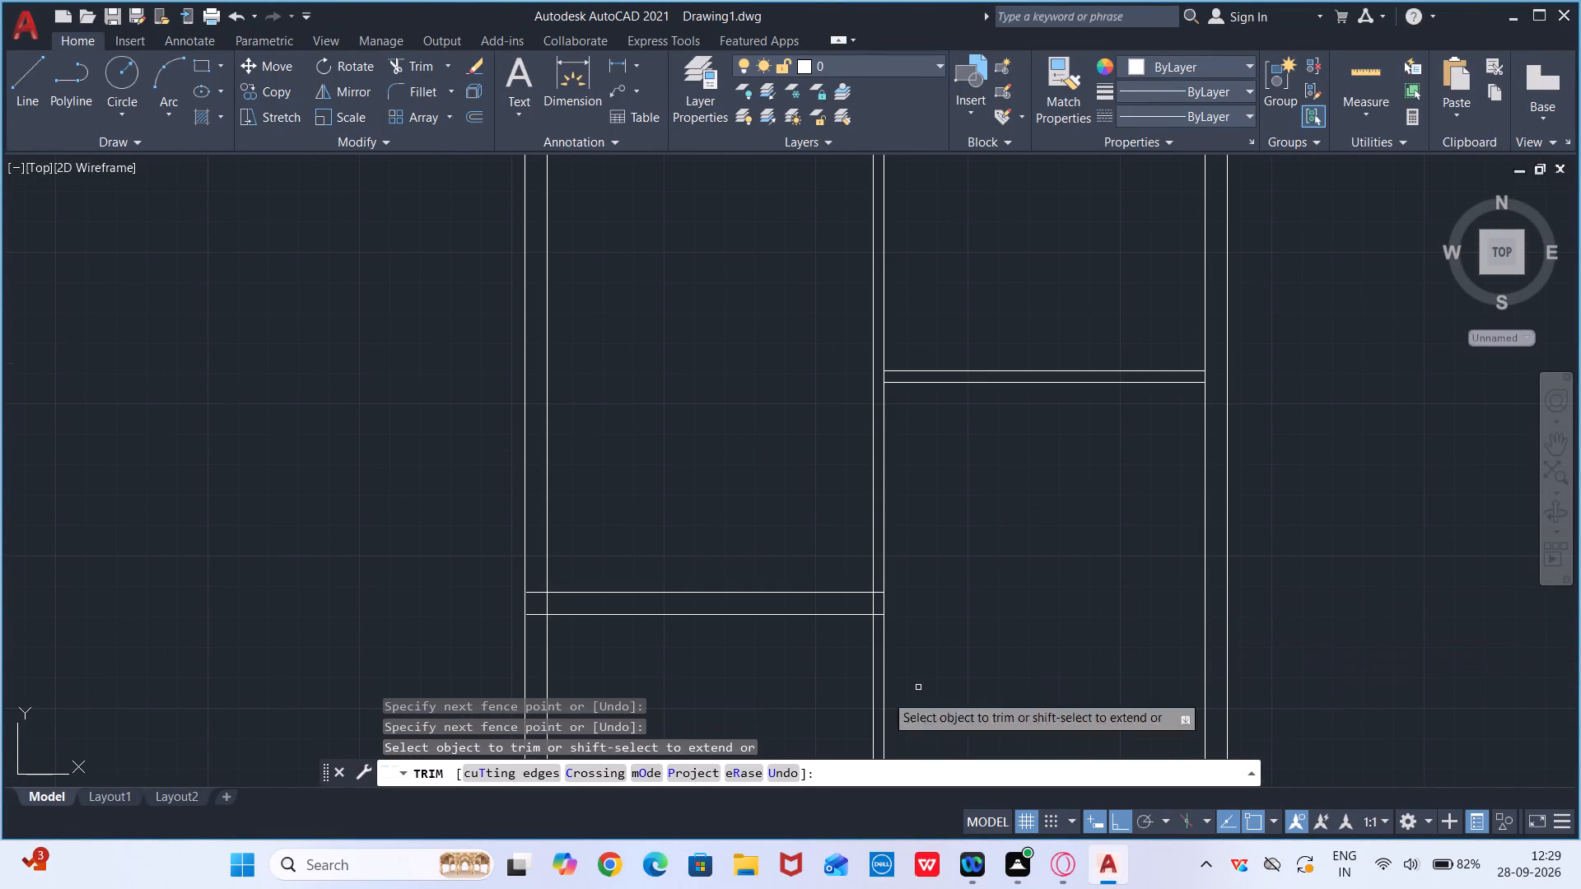
scroll(860, 616, up, 2)
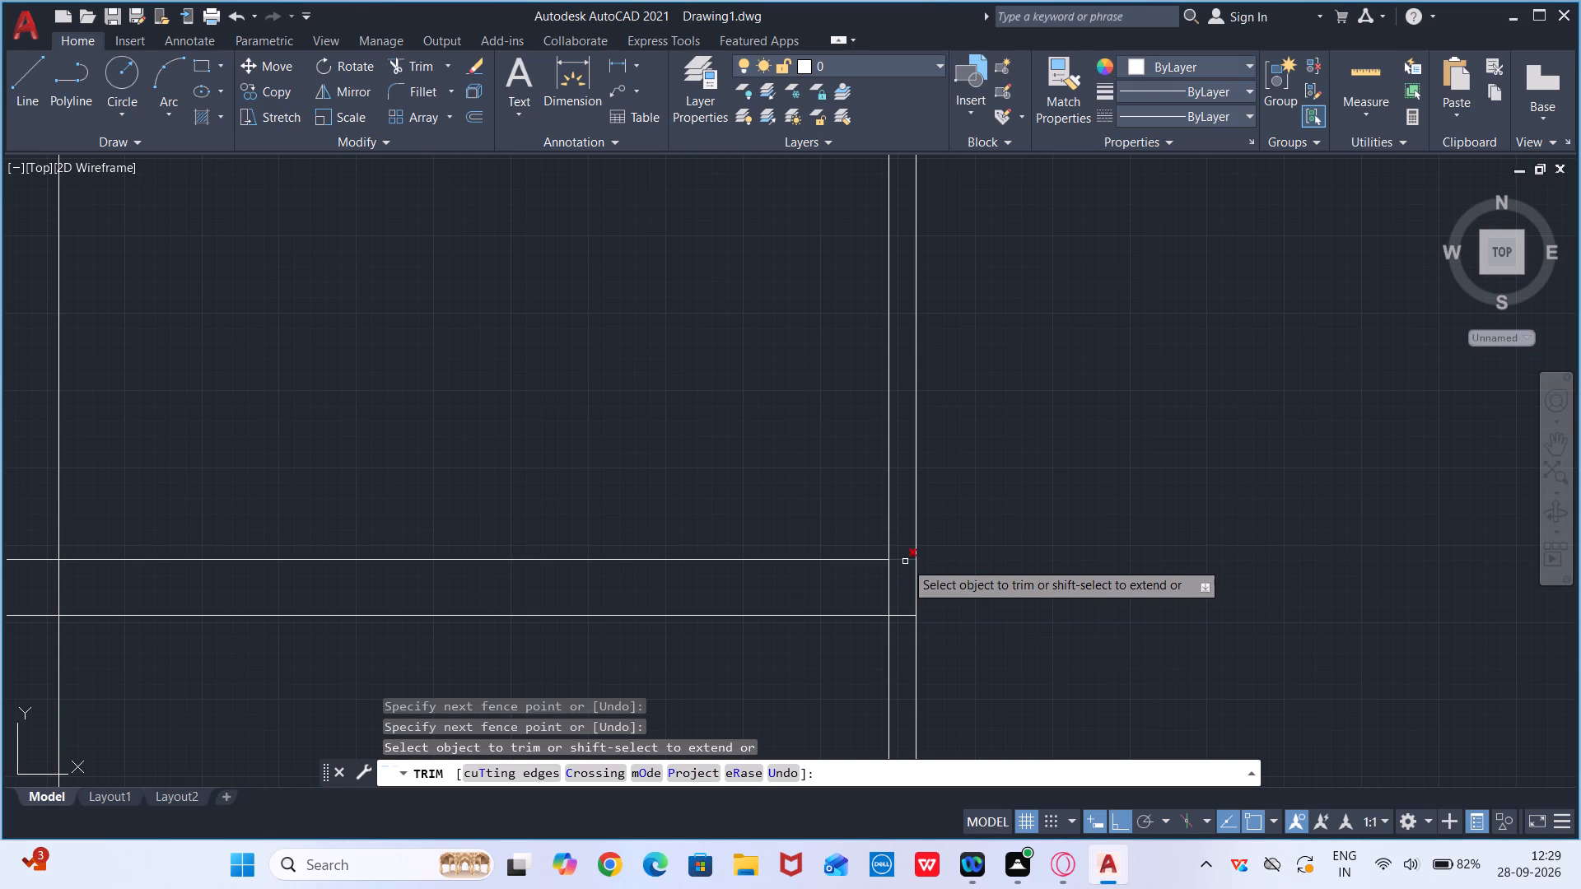
click(905, 561)
click(904, 617)
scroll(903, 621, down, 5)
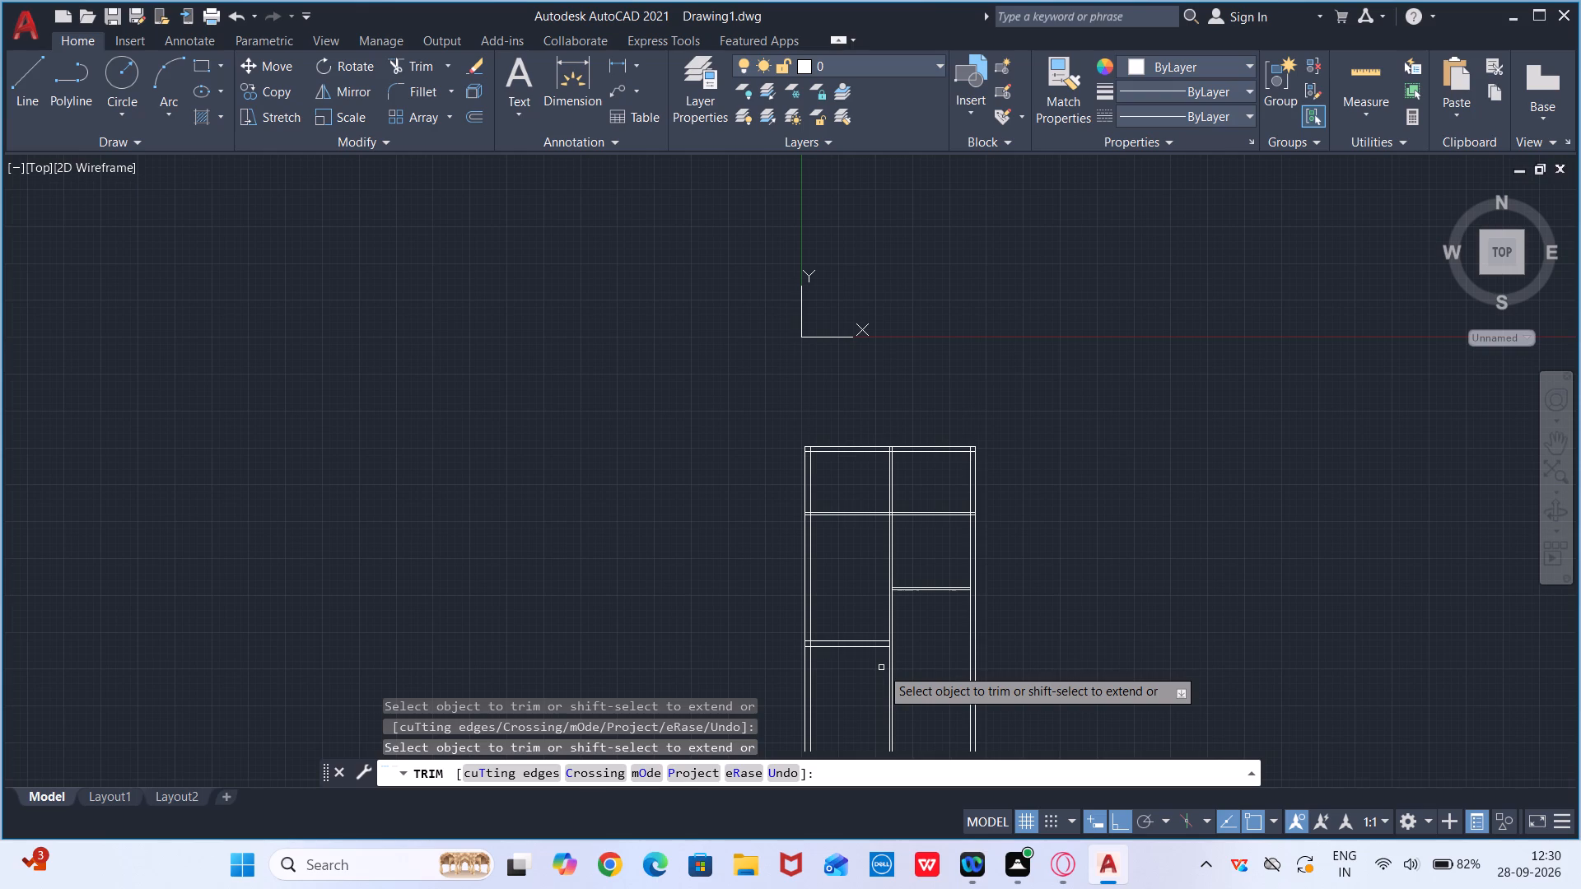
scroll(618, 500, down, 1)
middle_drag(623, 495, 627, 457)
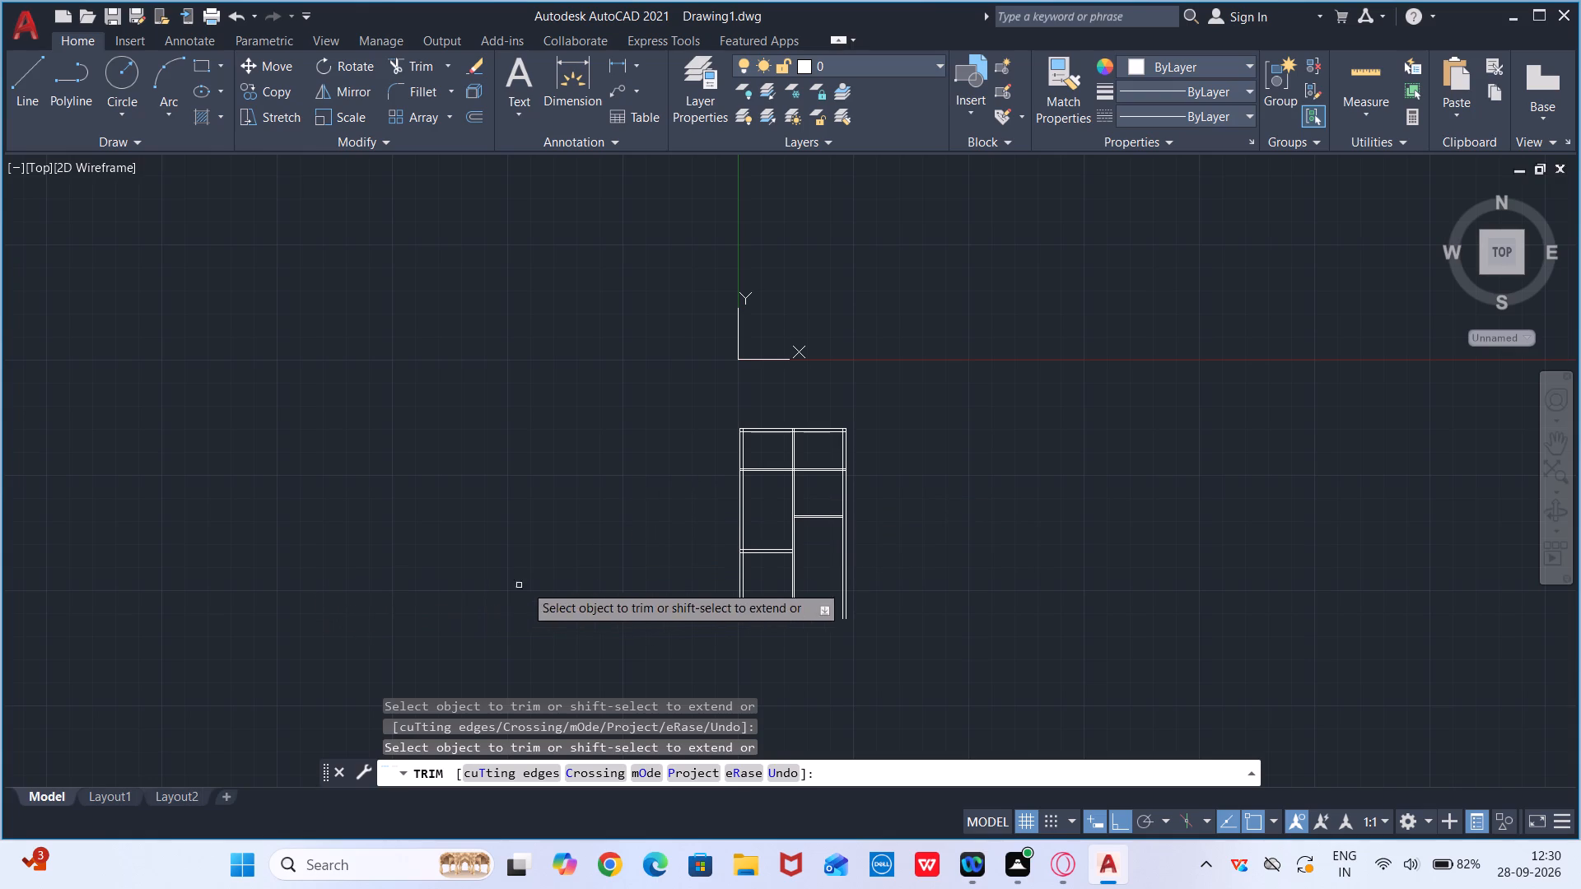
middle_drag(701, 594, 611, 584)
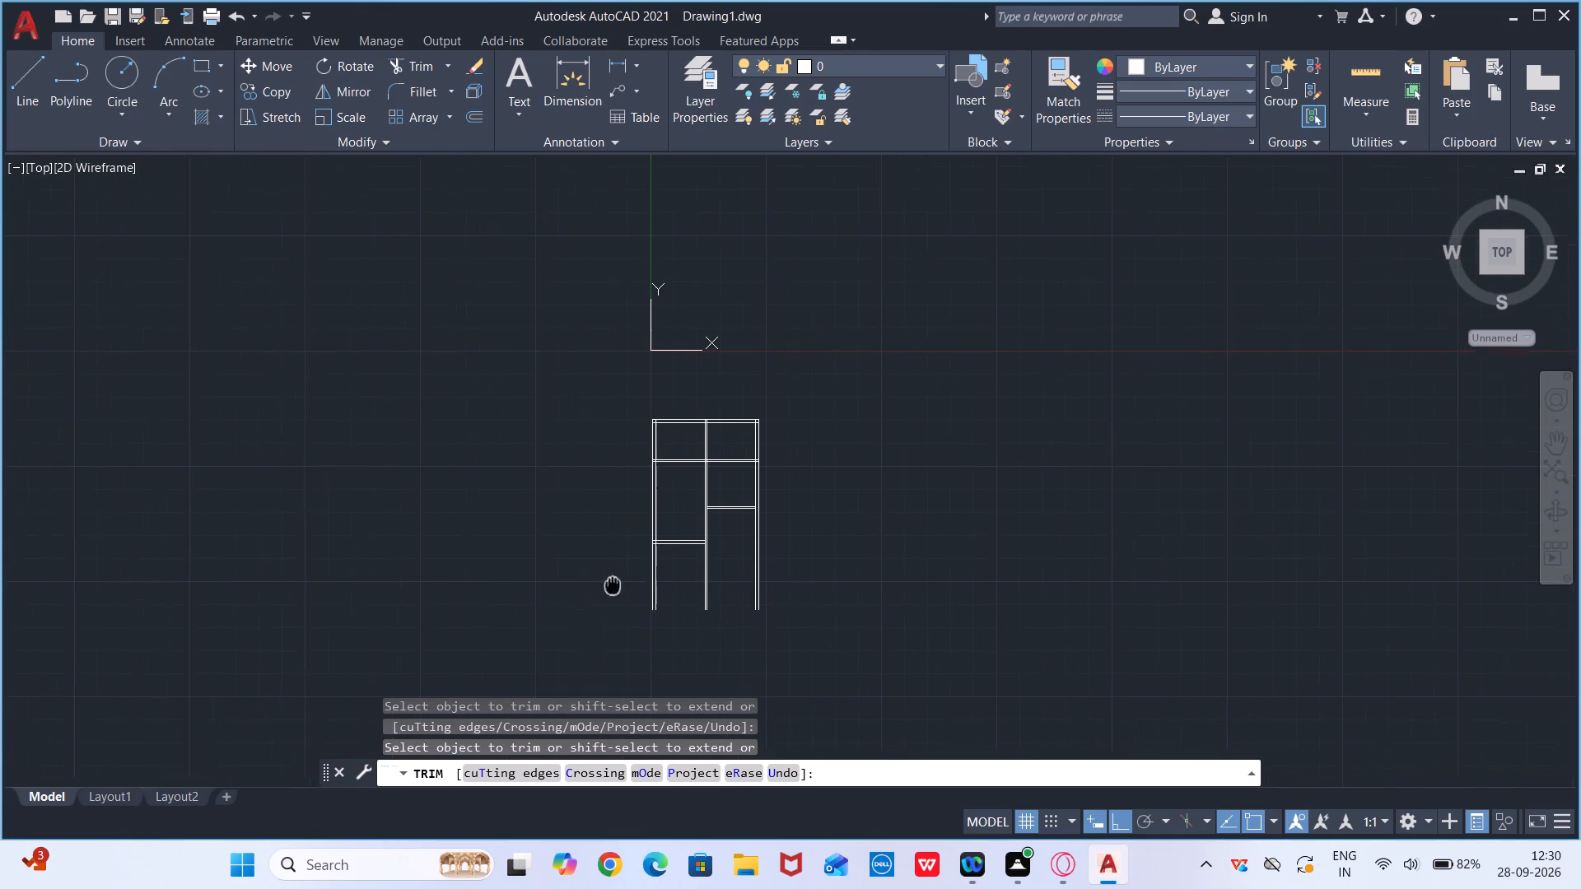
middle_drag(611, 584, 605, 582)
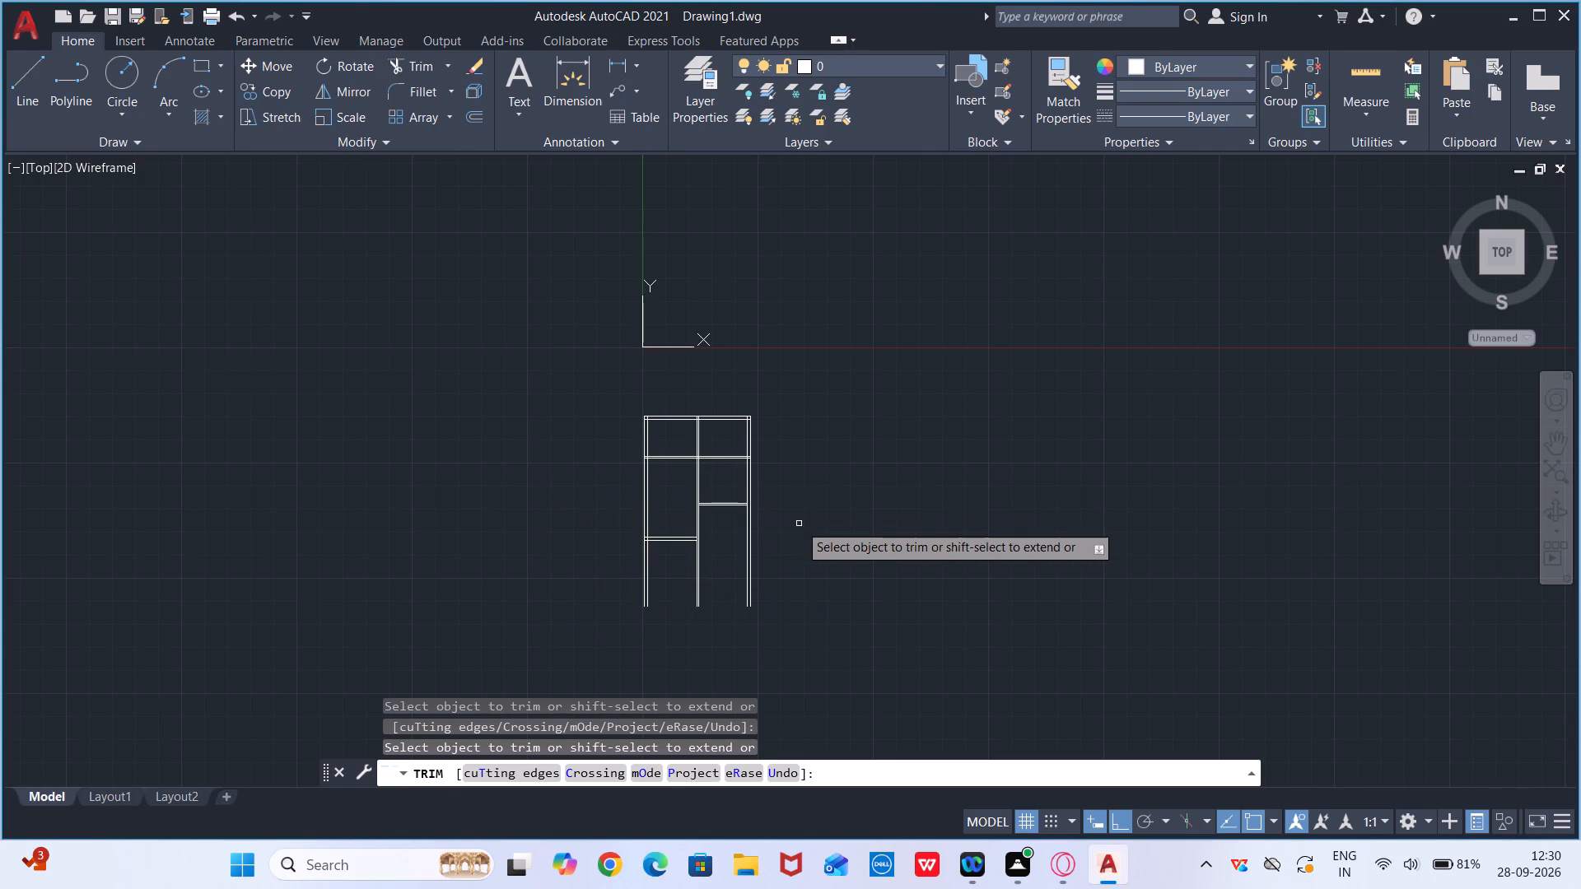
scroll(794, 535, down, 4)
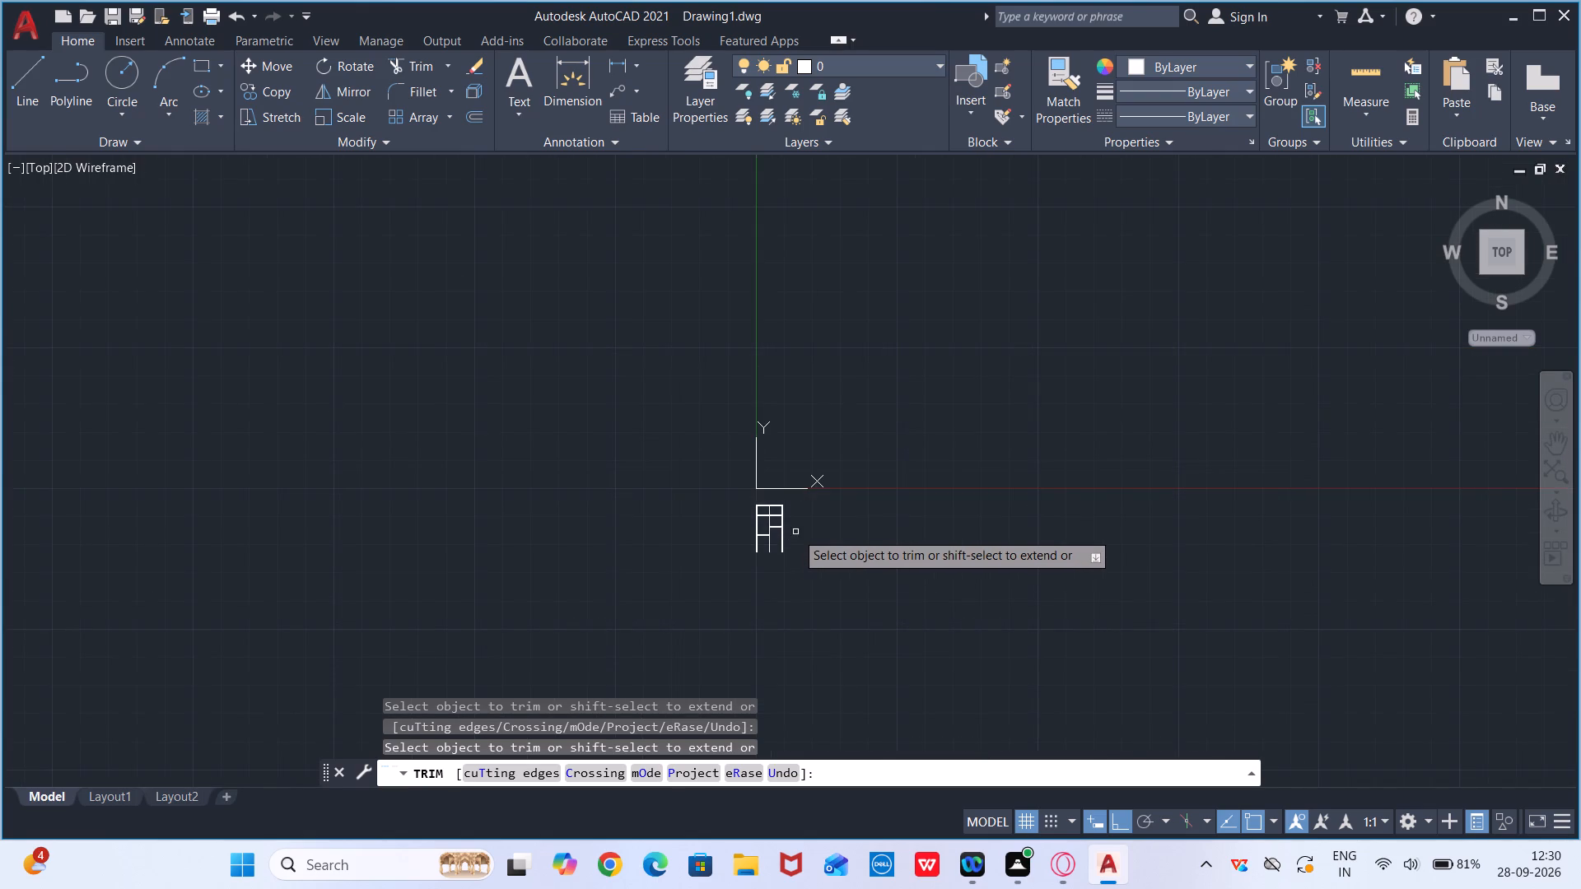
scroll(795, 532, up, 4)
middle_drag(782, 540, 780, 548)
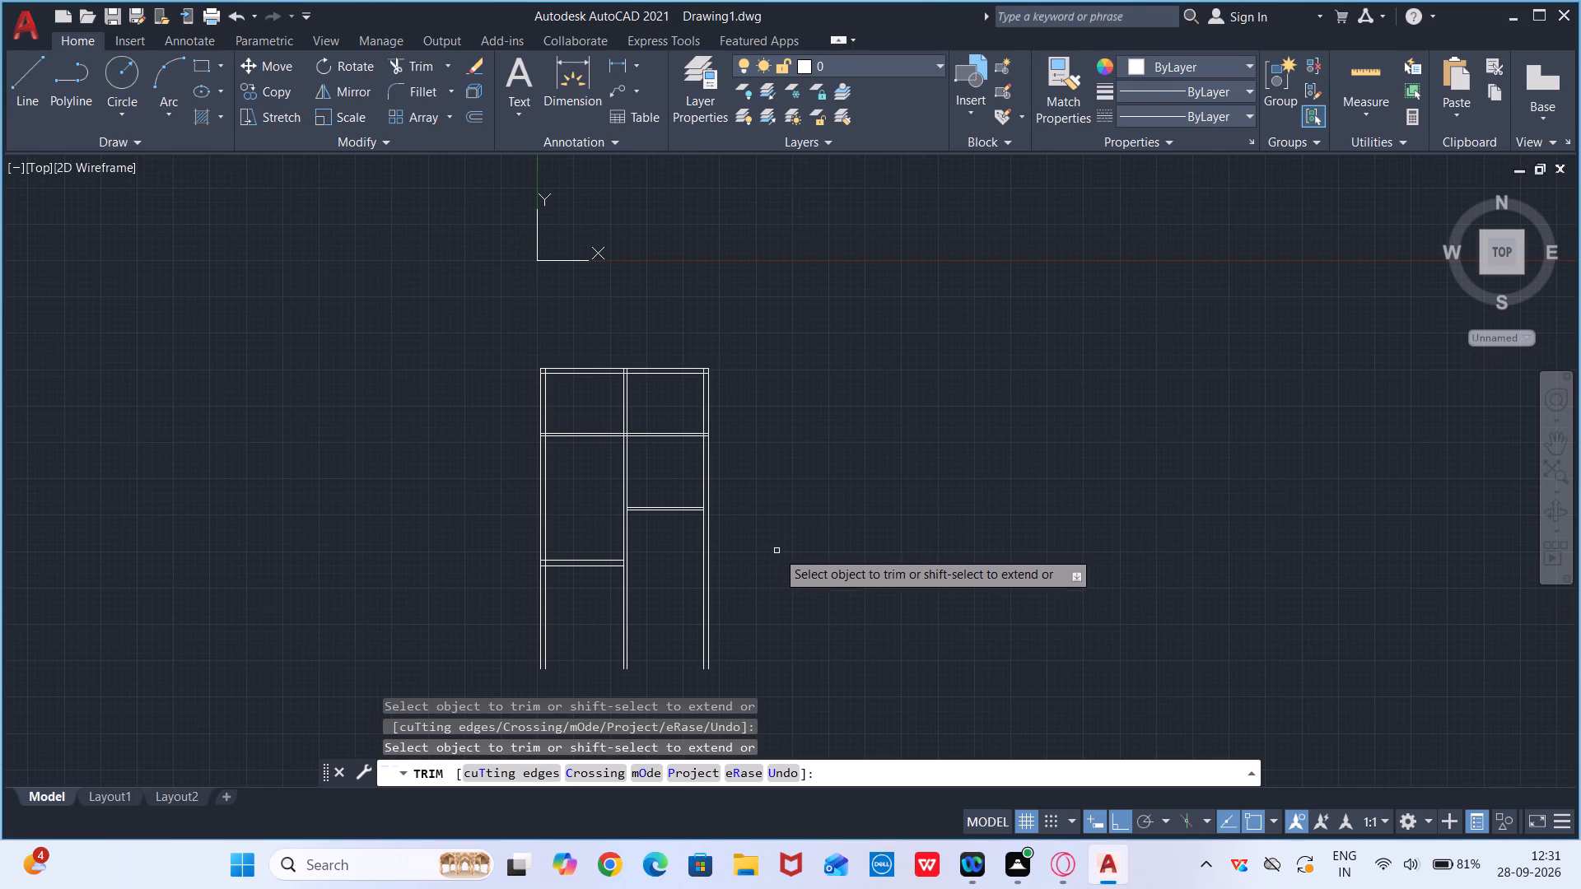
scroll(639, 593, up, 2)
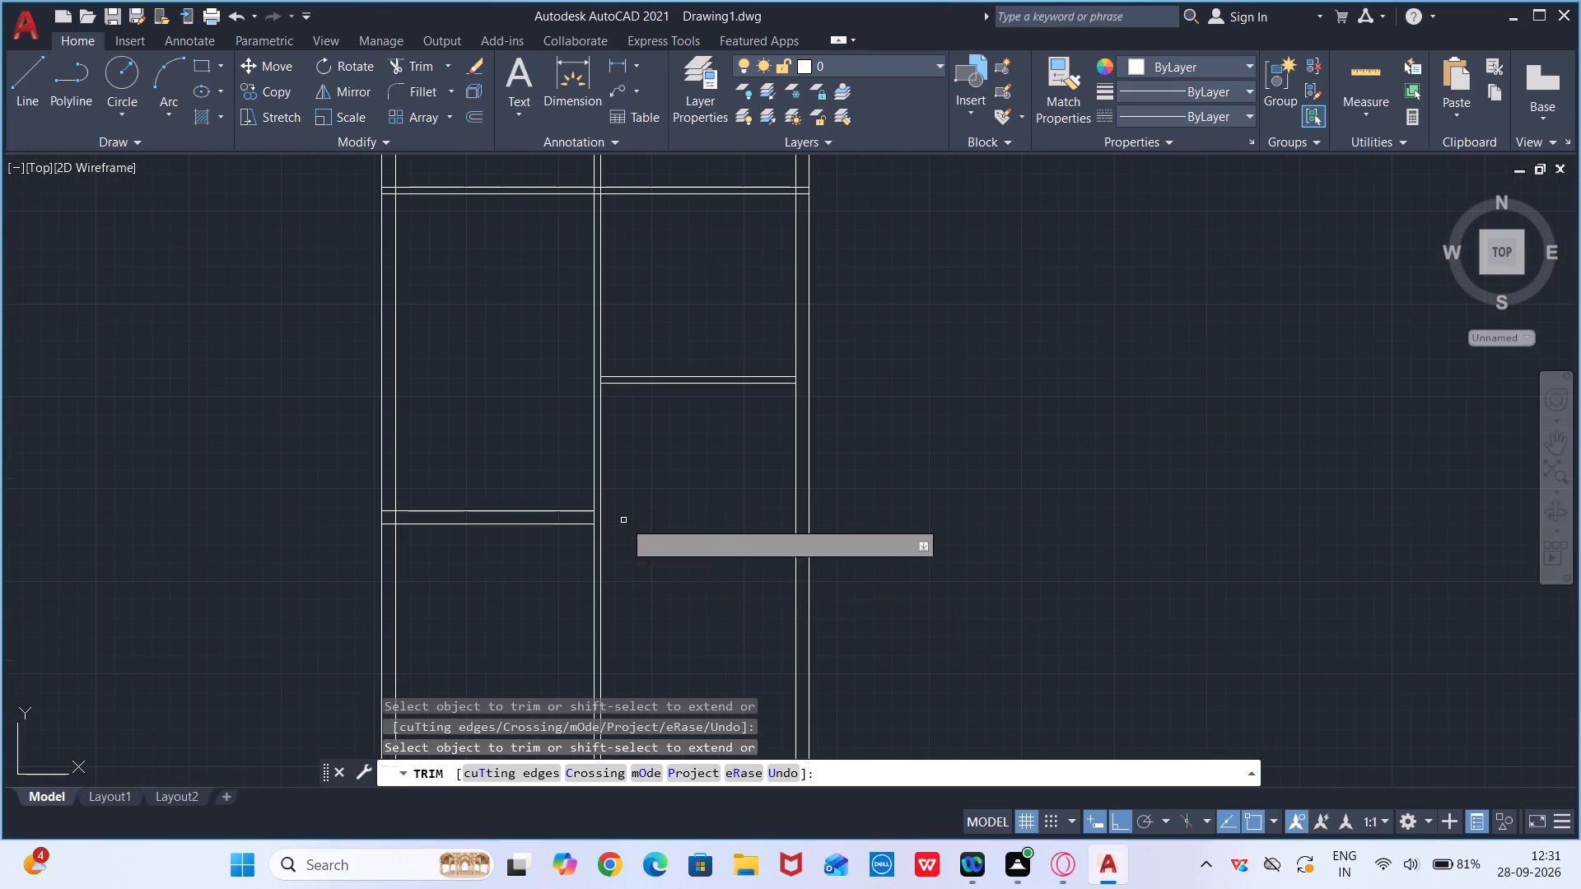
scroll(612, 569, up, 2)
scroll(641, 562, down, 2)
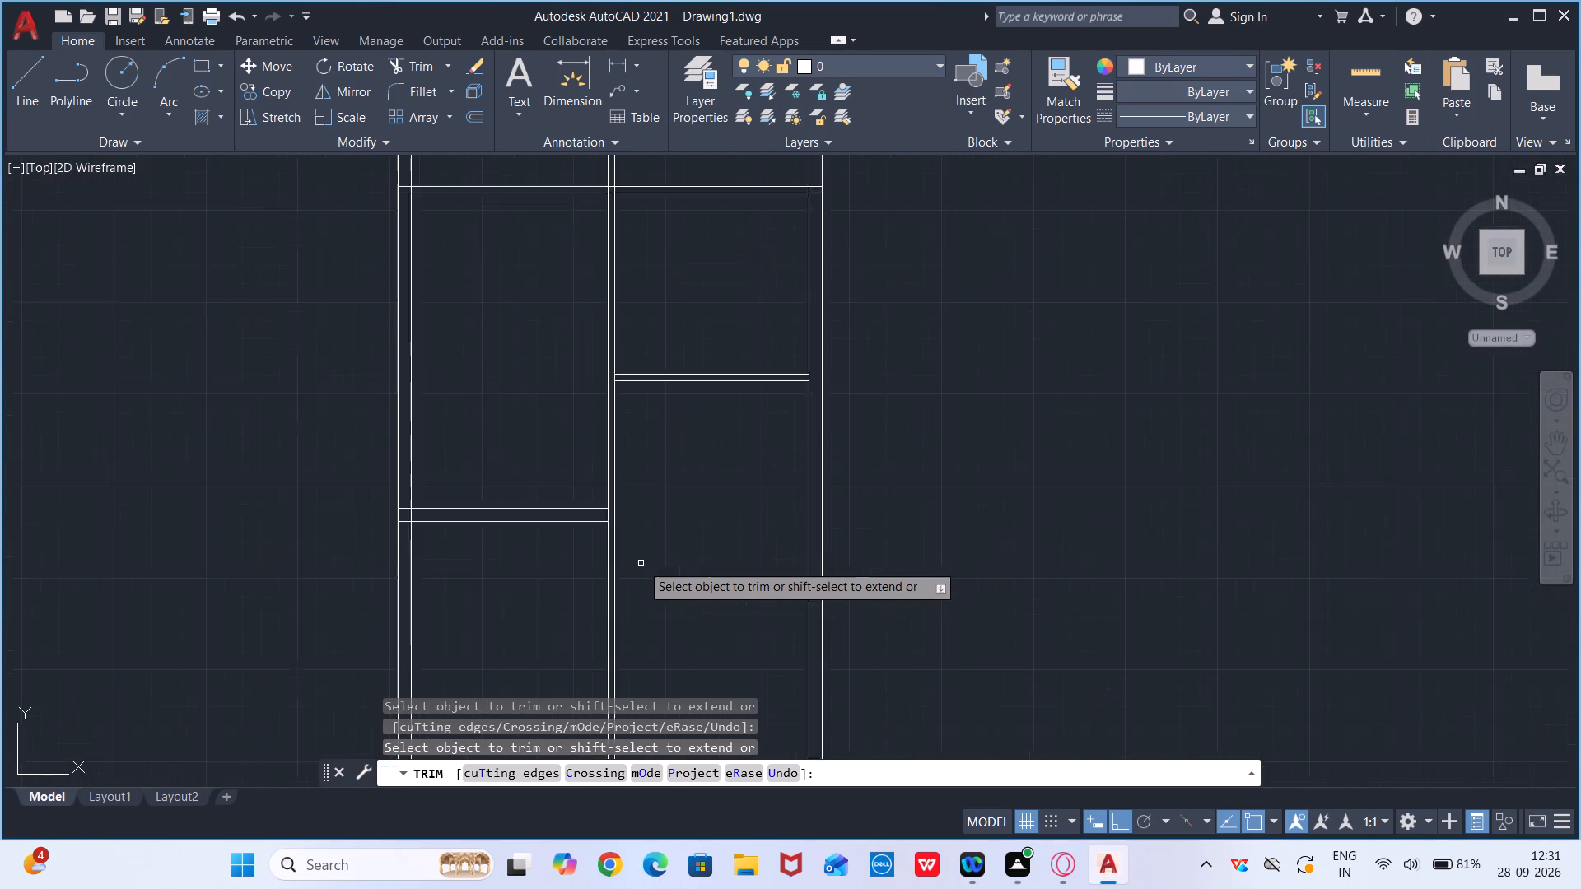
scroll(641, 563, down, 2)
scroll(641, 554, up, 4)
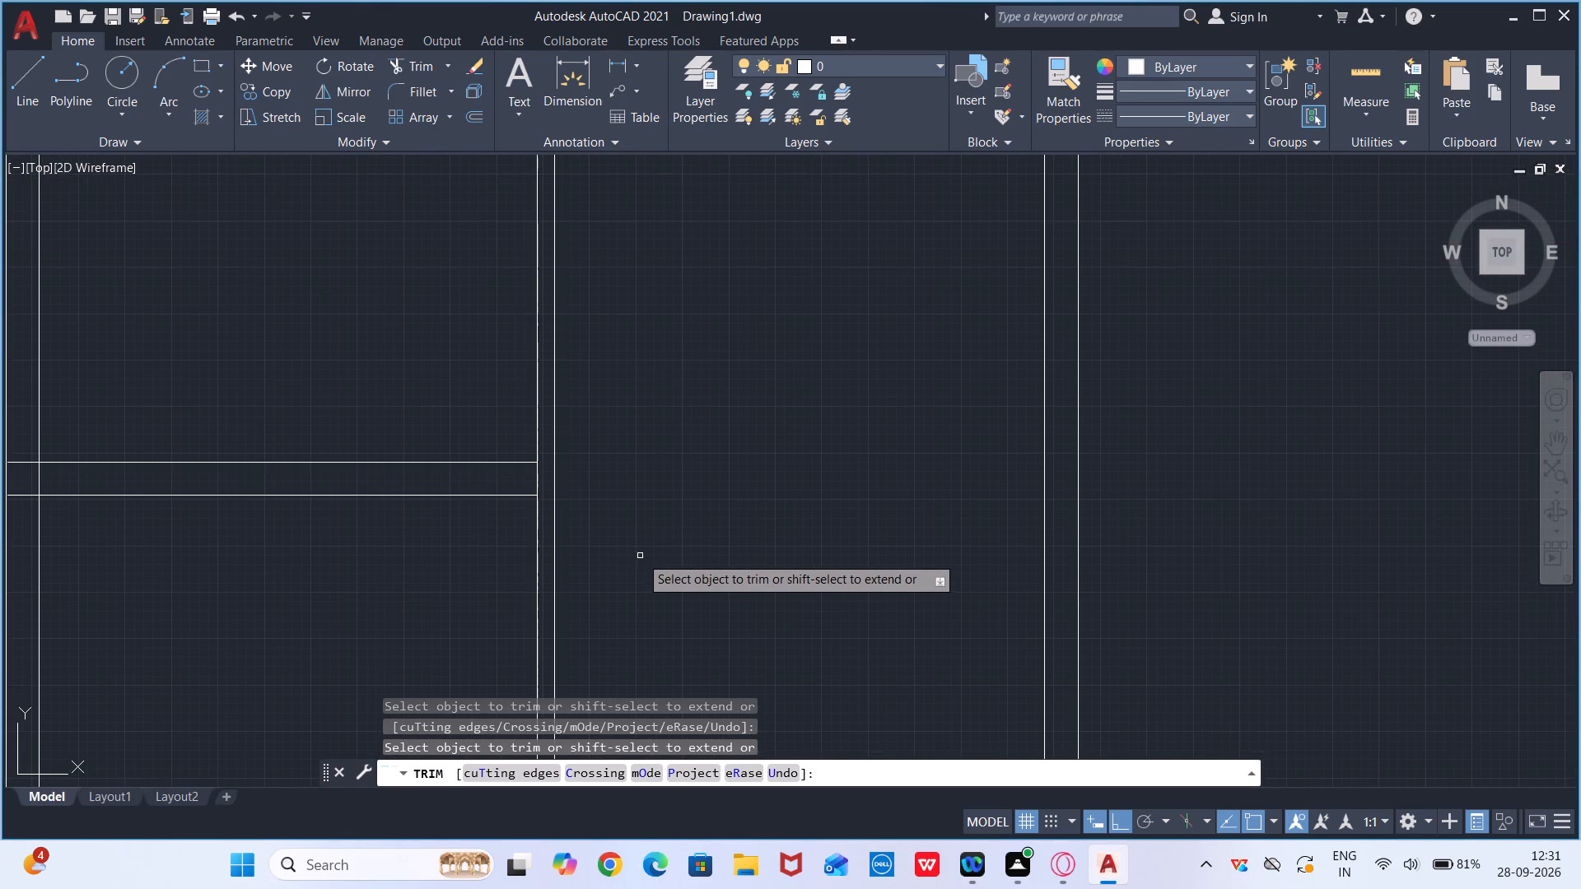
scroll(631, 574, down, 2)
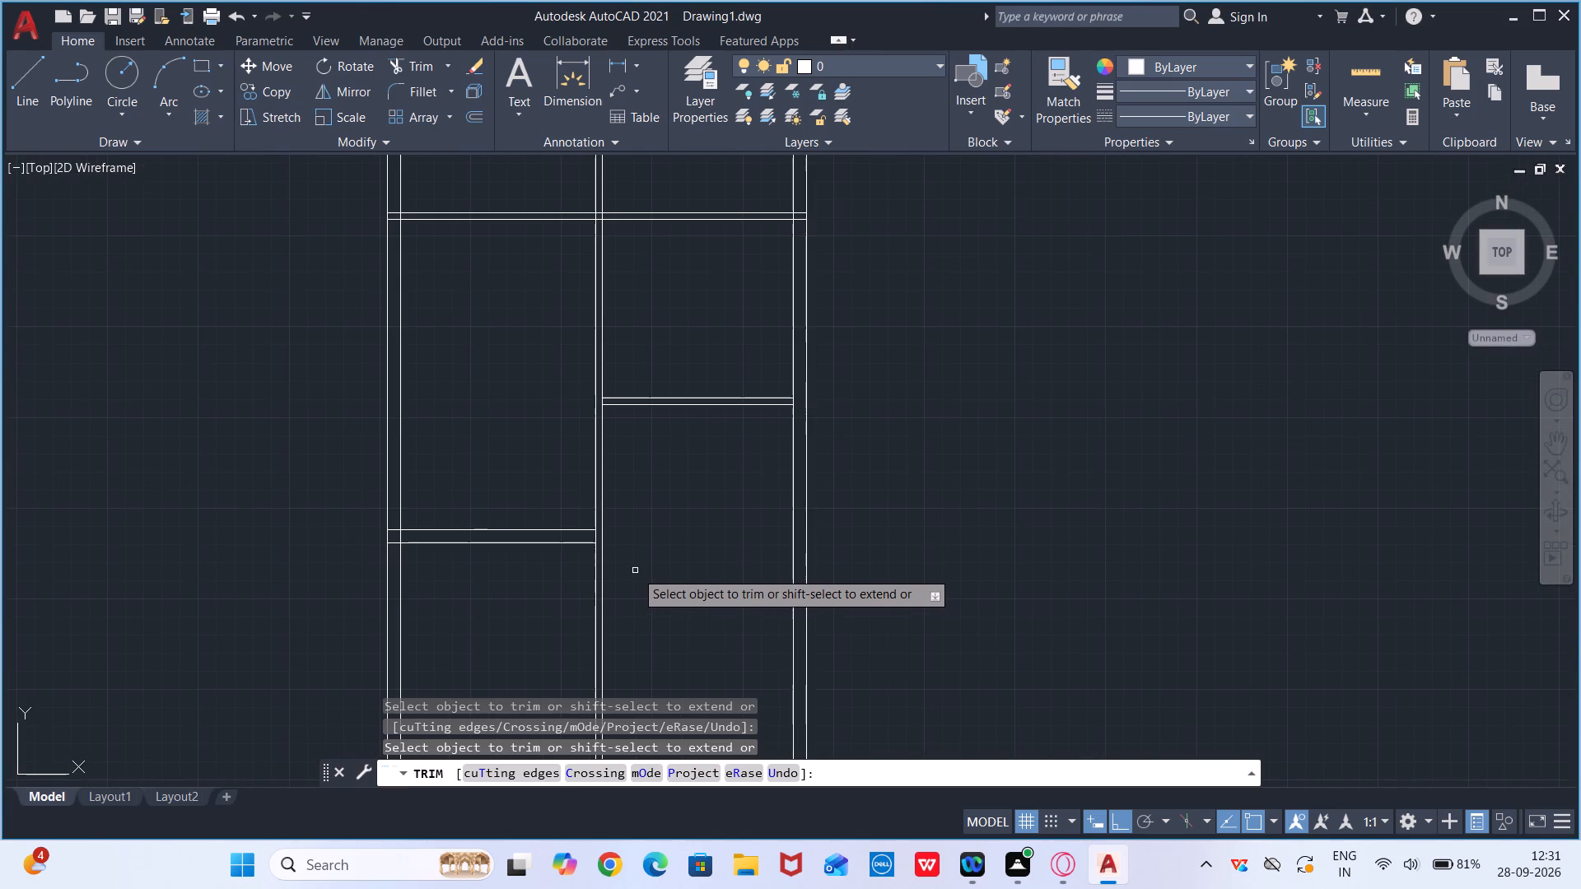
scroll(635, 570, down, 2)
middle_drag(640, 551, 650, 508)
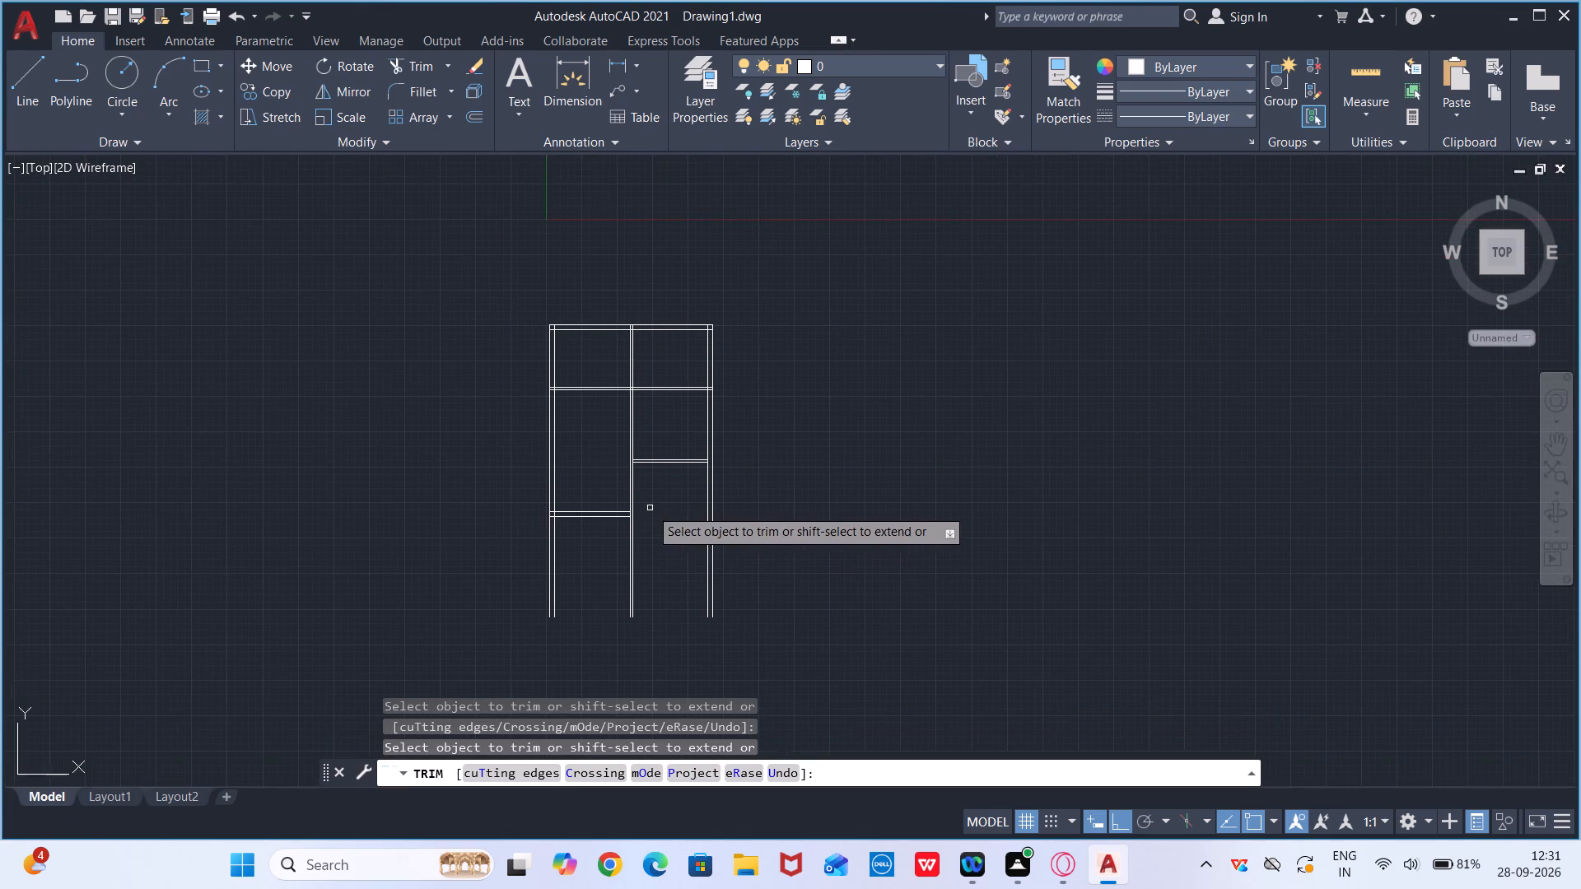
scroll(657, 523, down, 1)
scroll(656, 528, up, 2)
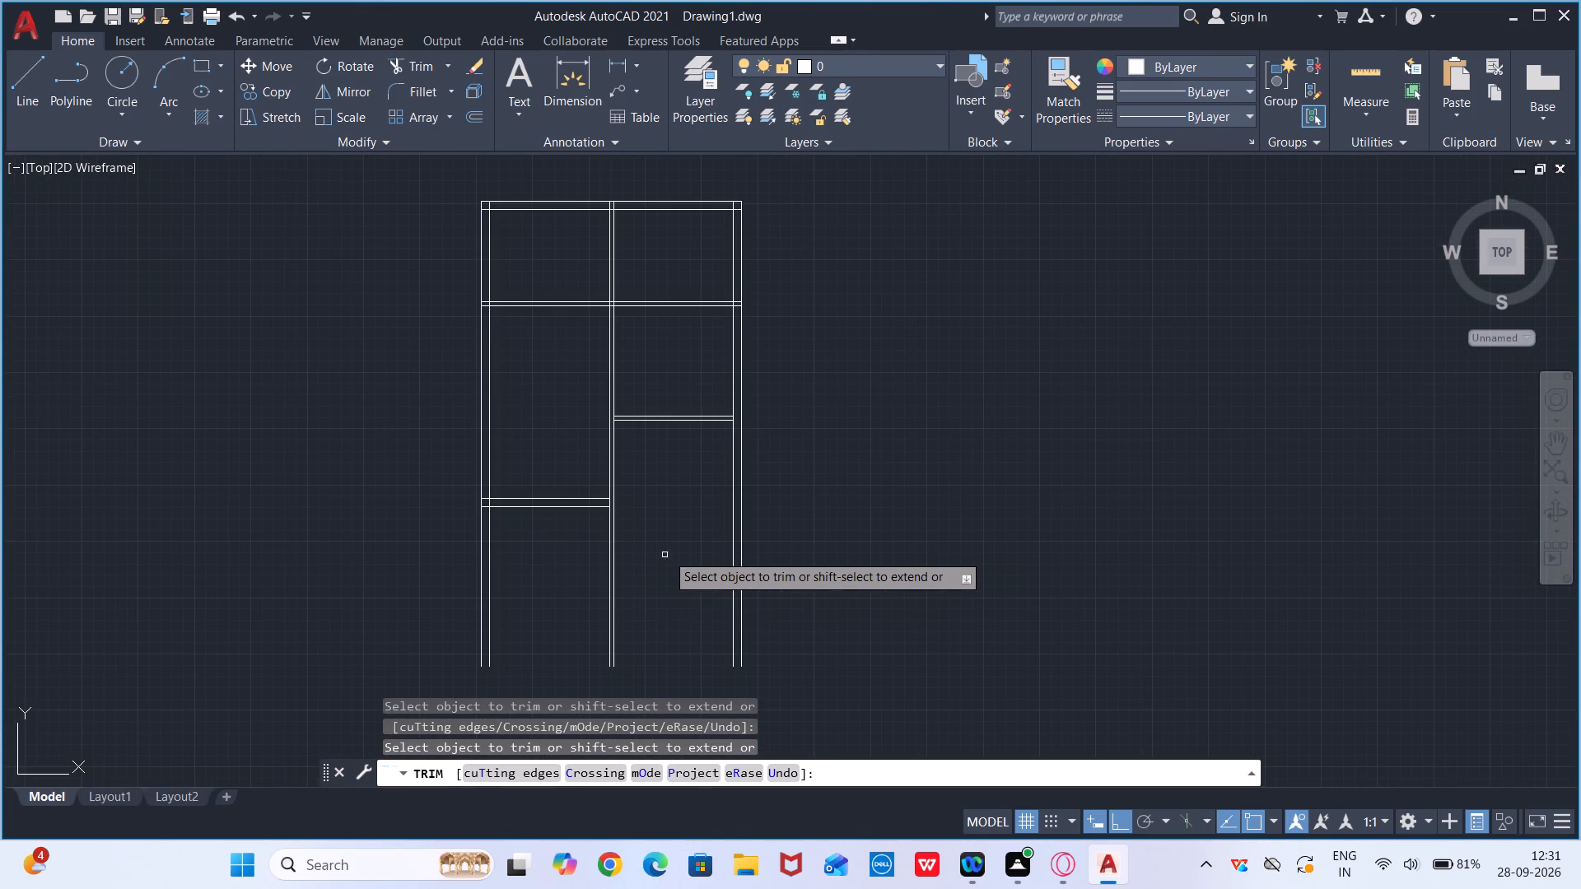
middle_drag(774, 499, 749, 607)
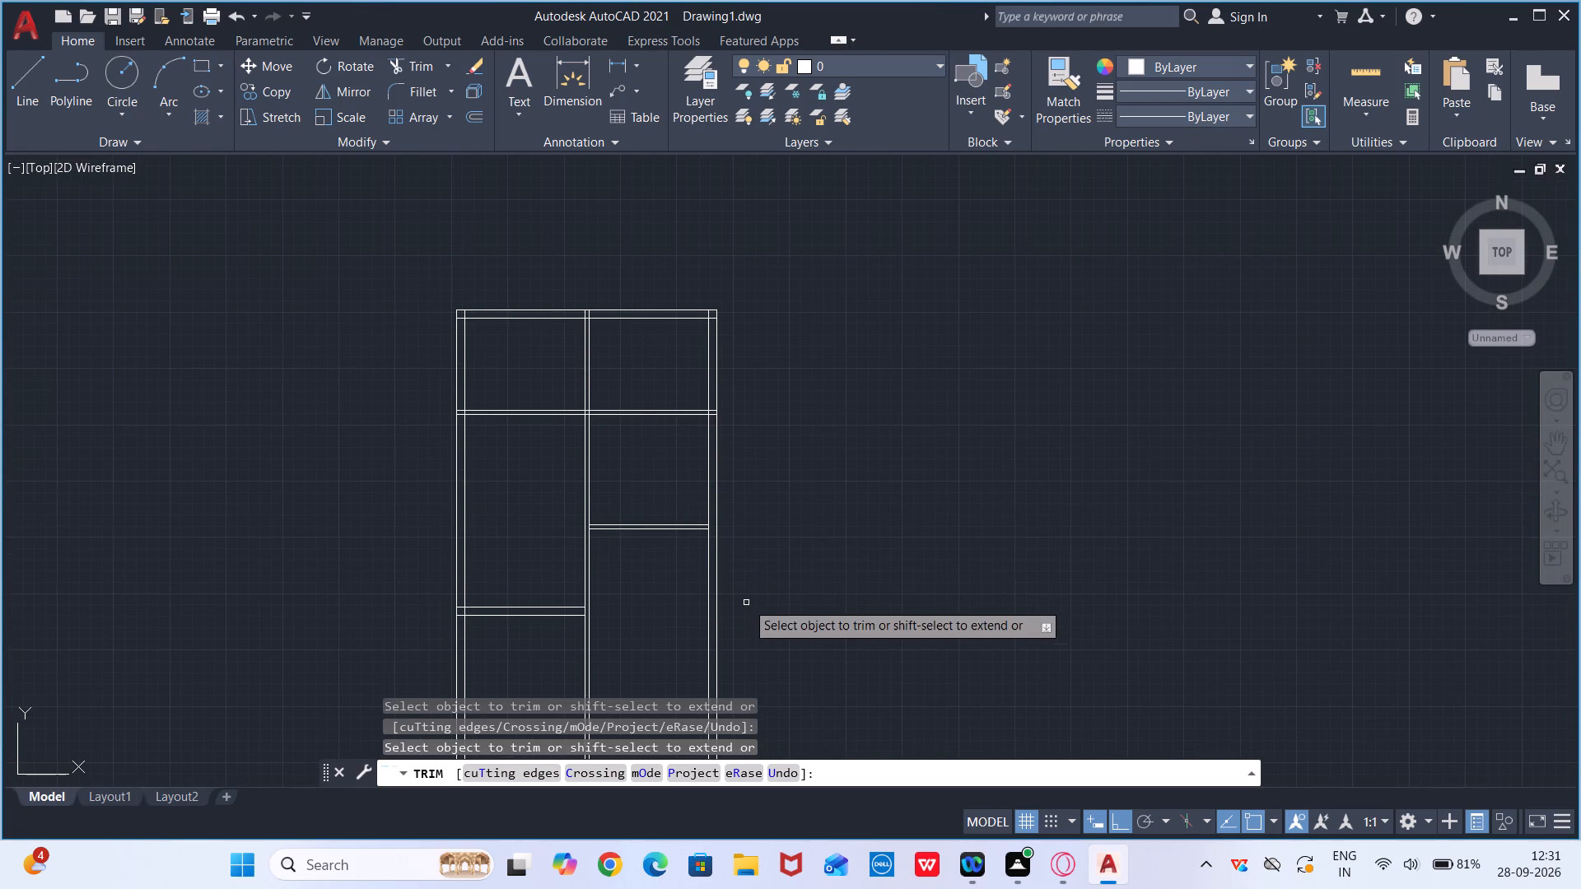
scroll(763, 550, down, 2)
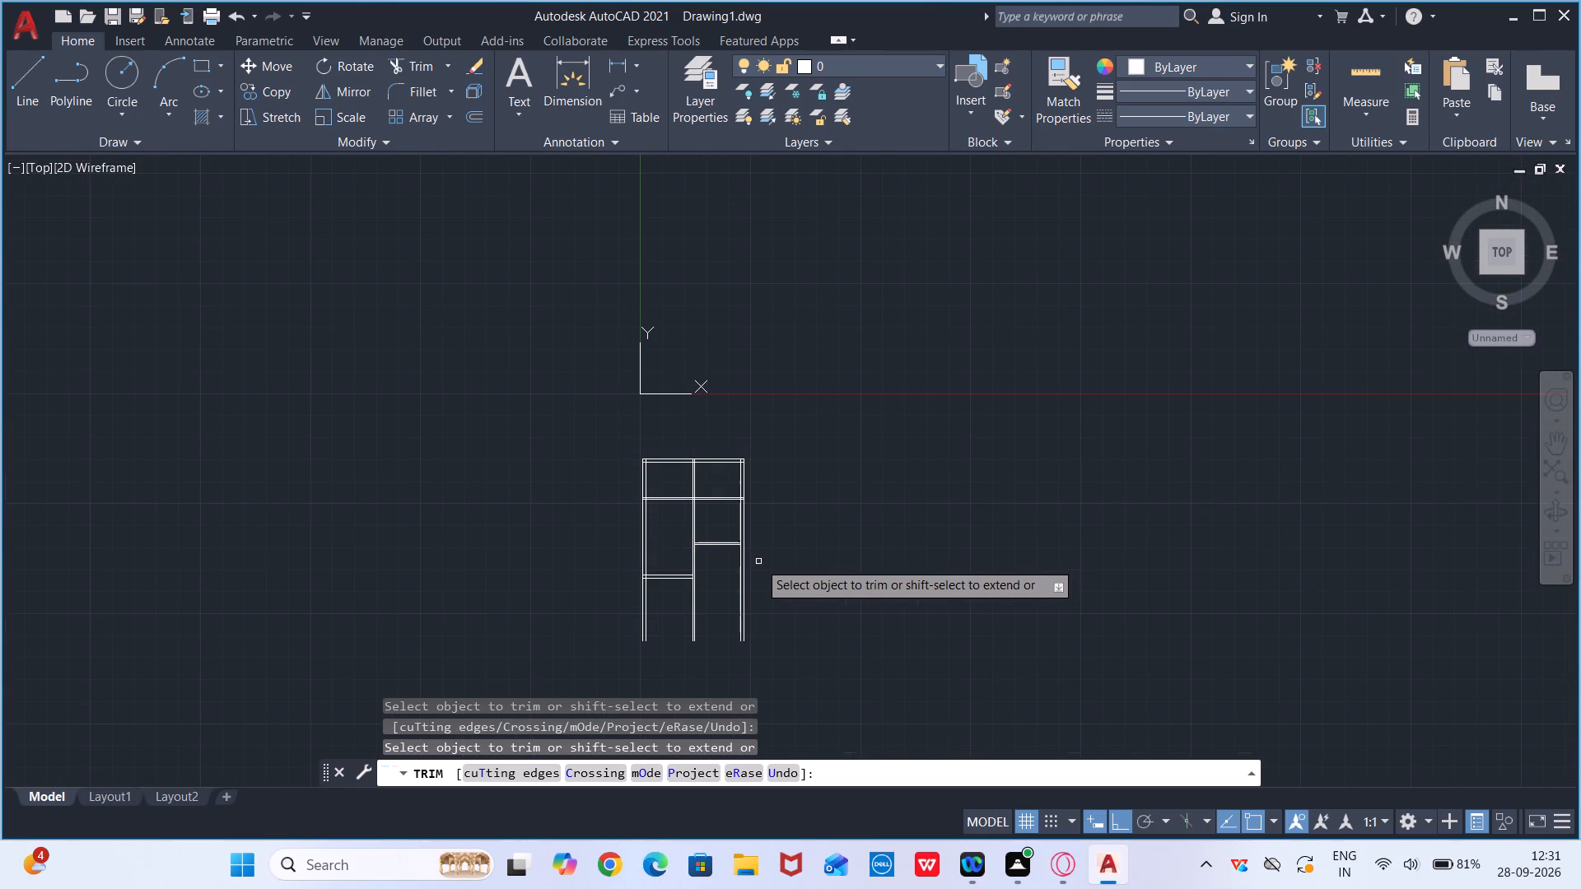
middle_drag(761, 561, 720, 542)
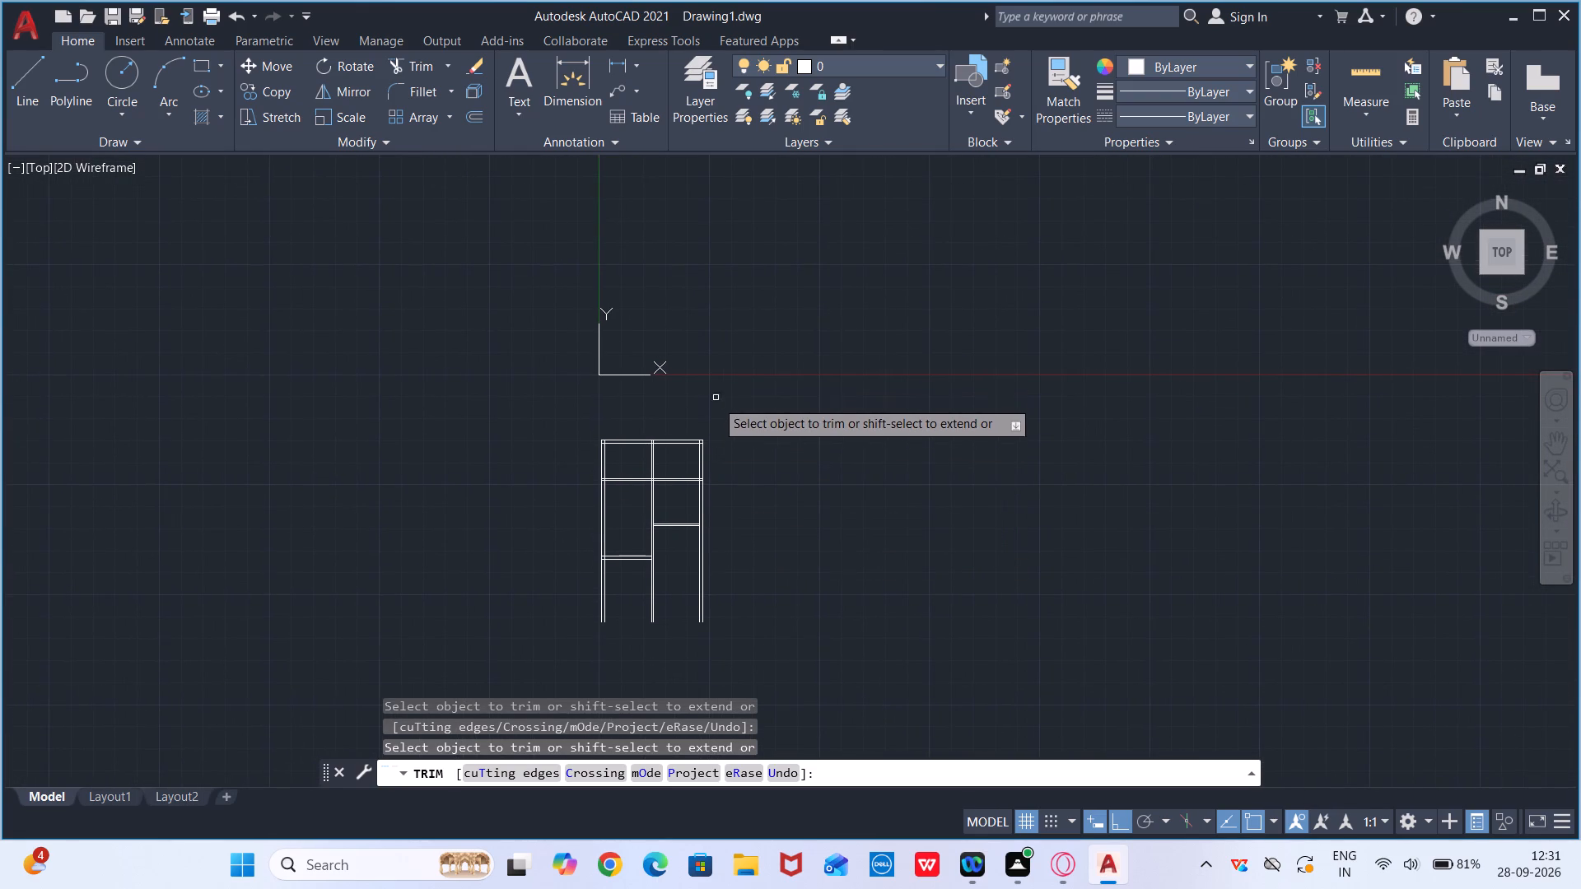
Trim the overlapping inner wall lines at both top corners of the outline and the vertical partition's line ends inside the top wall.
scroll(711, 464, up, 3)
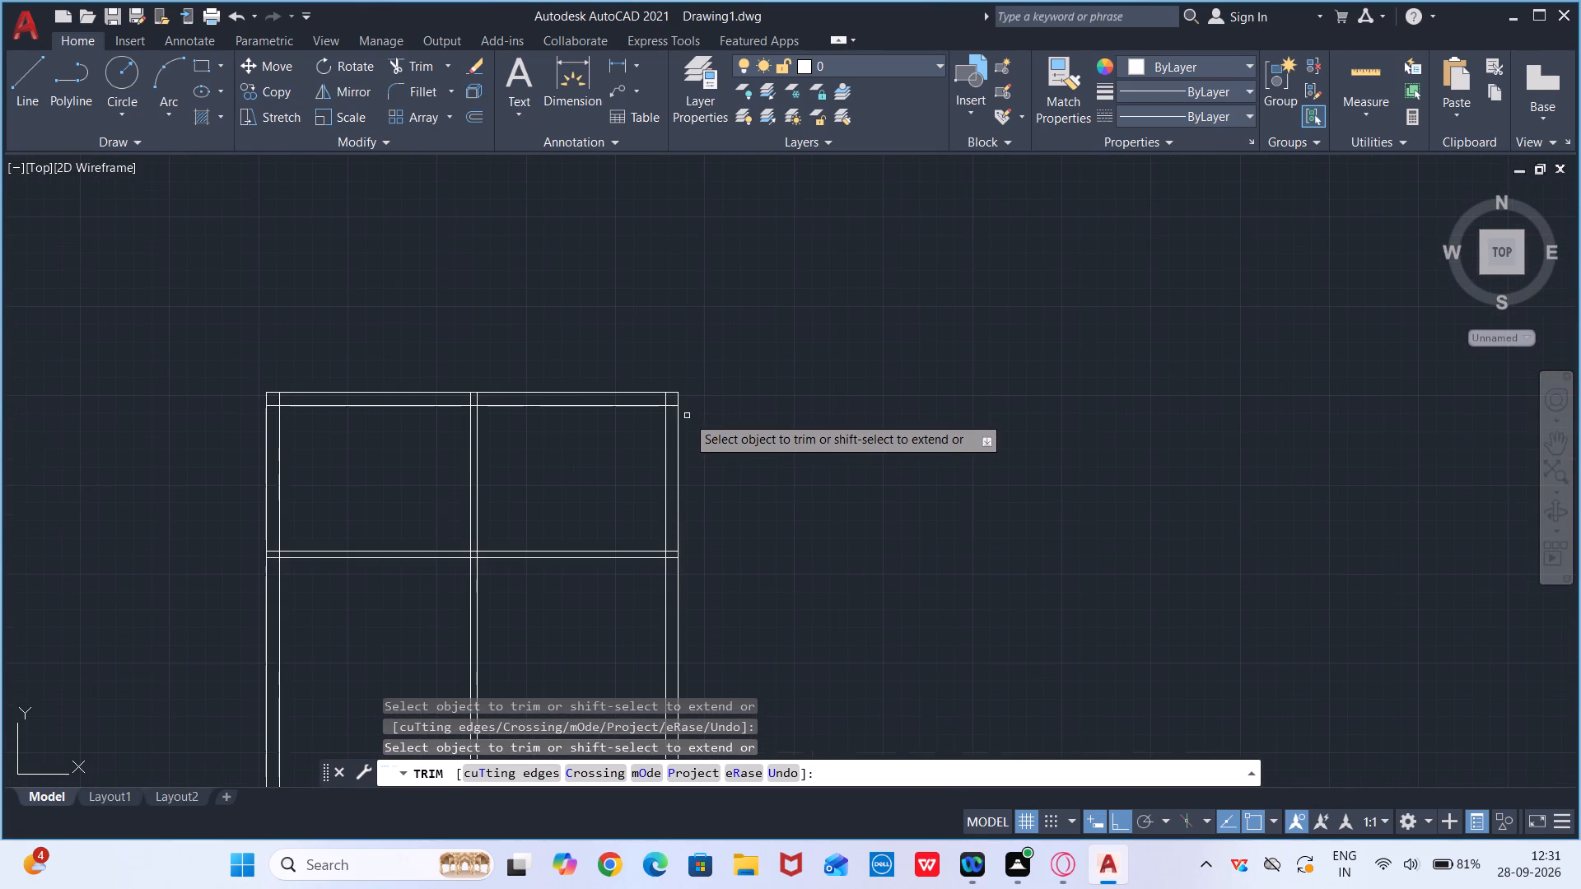
click(672, 407)
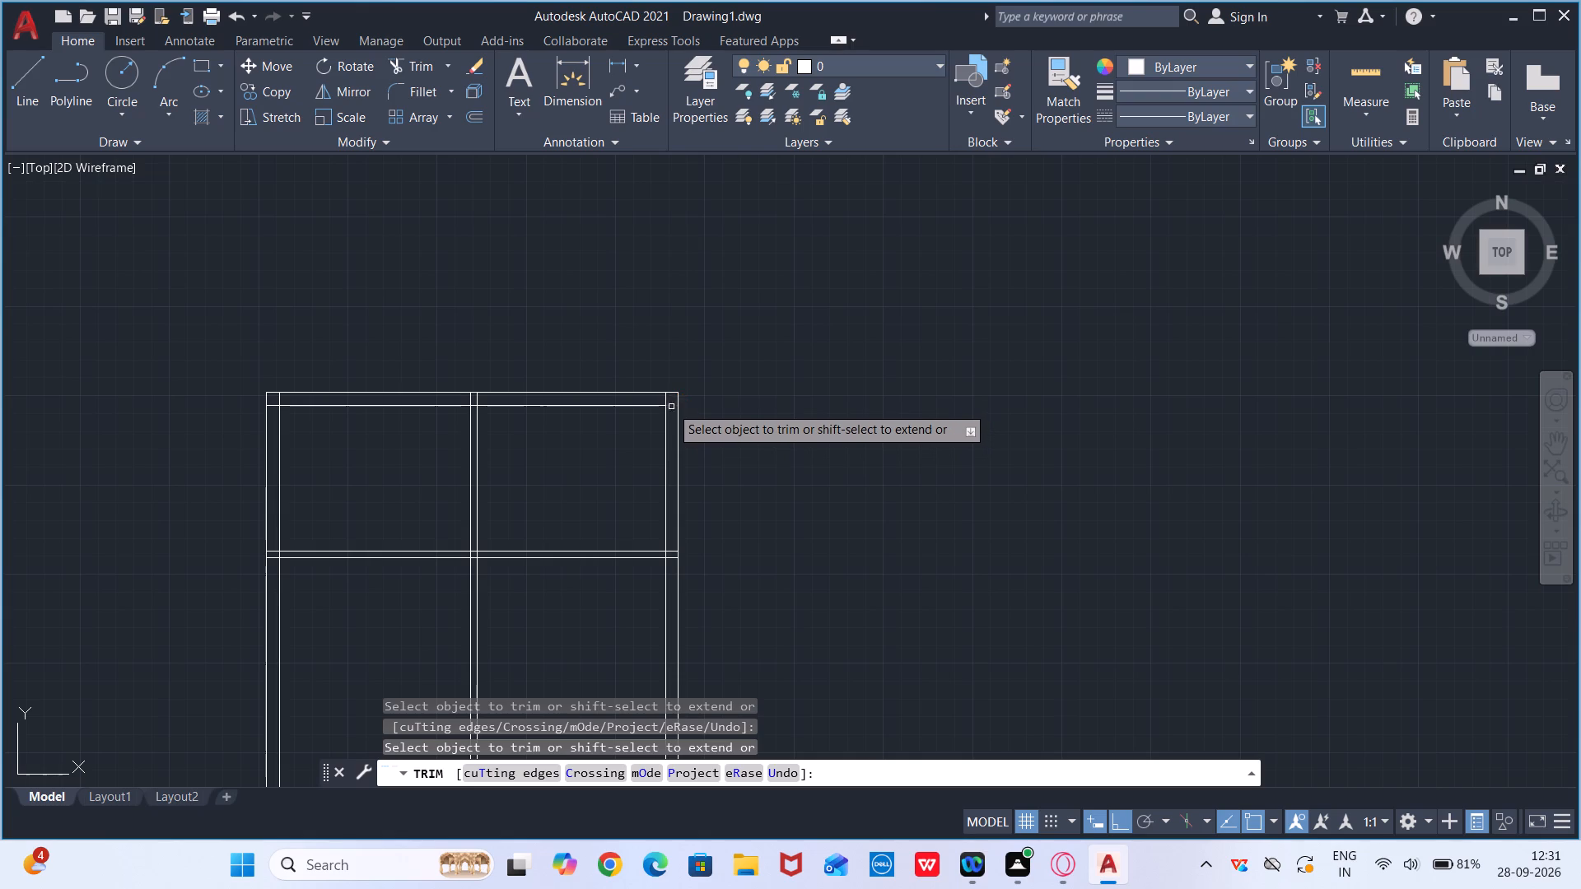
click(665, 396)
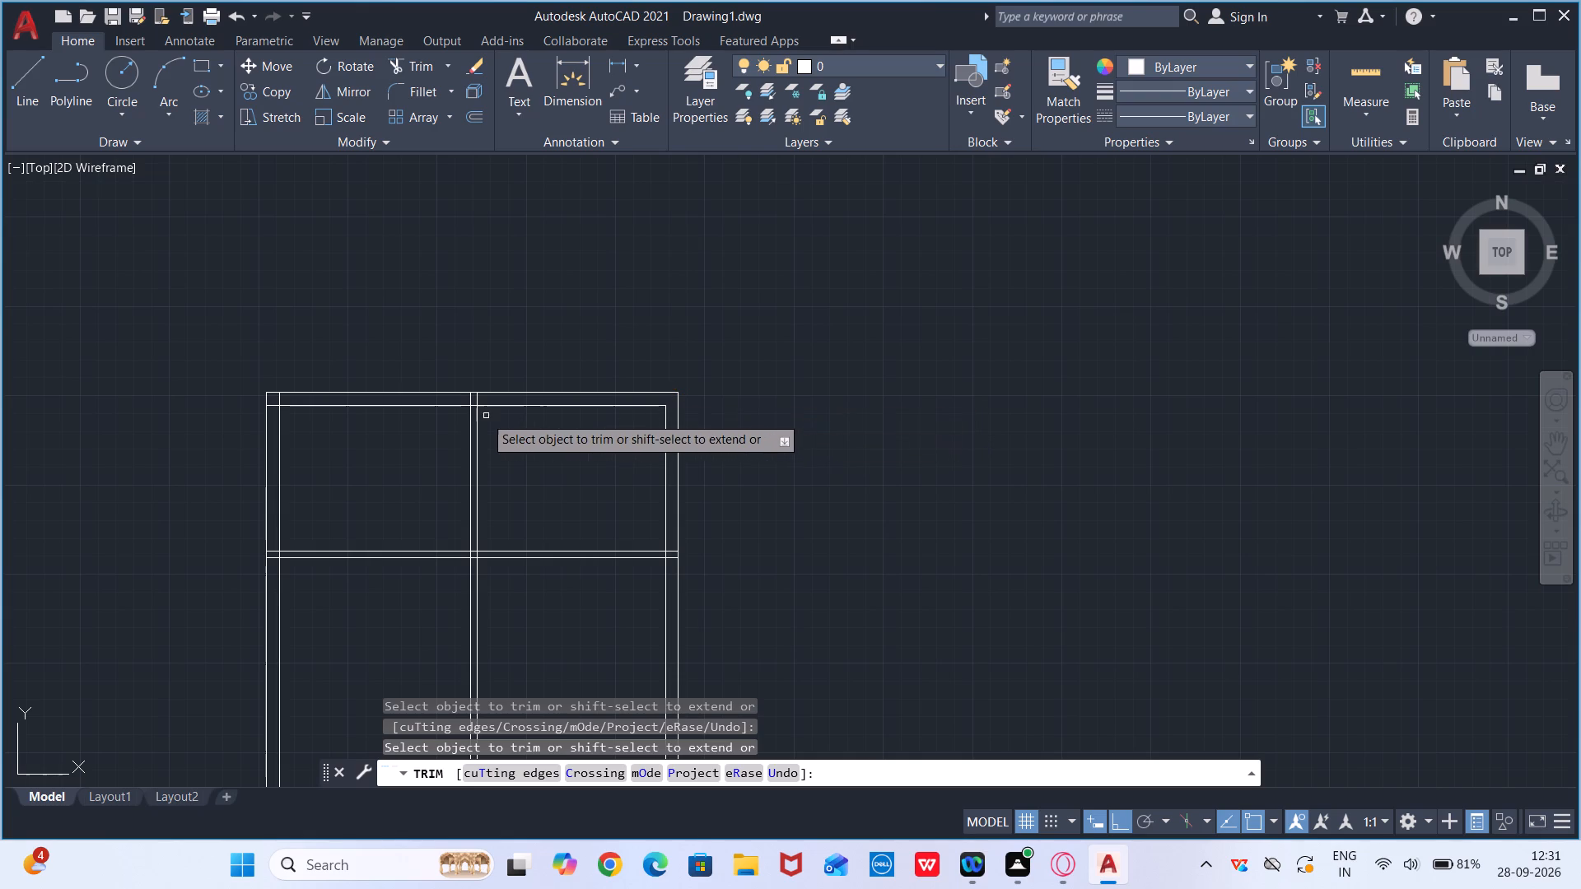
scroll(478, 416, up, 1)
drag(455, 386, 484, 386)
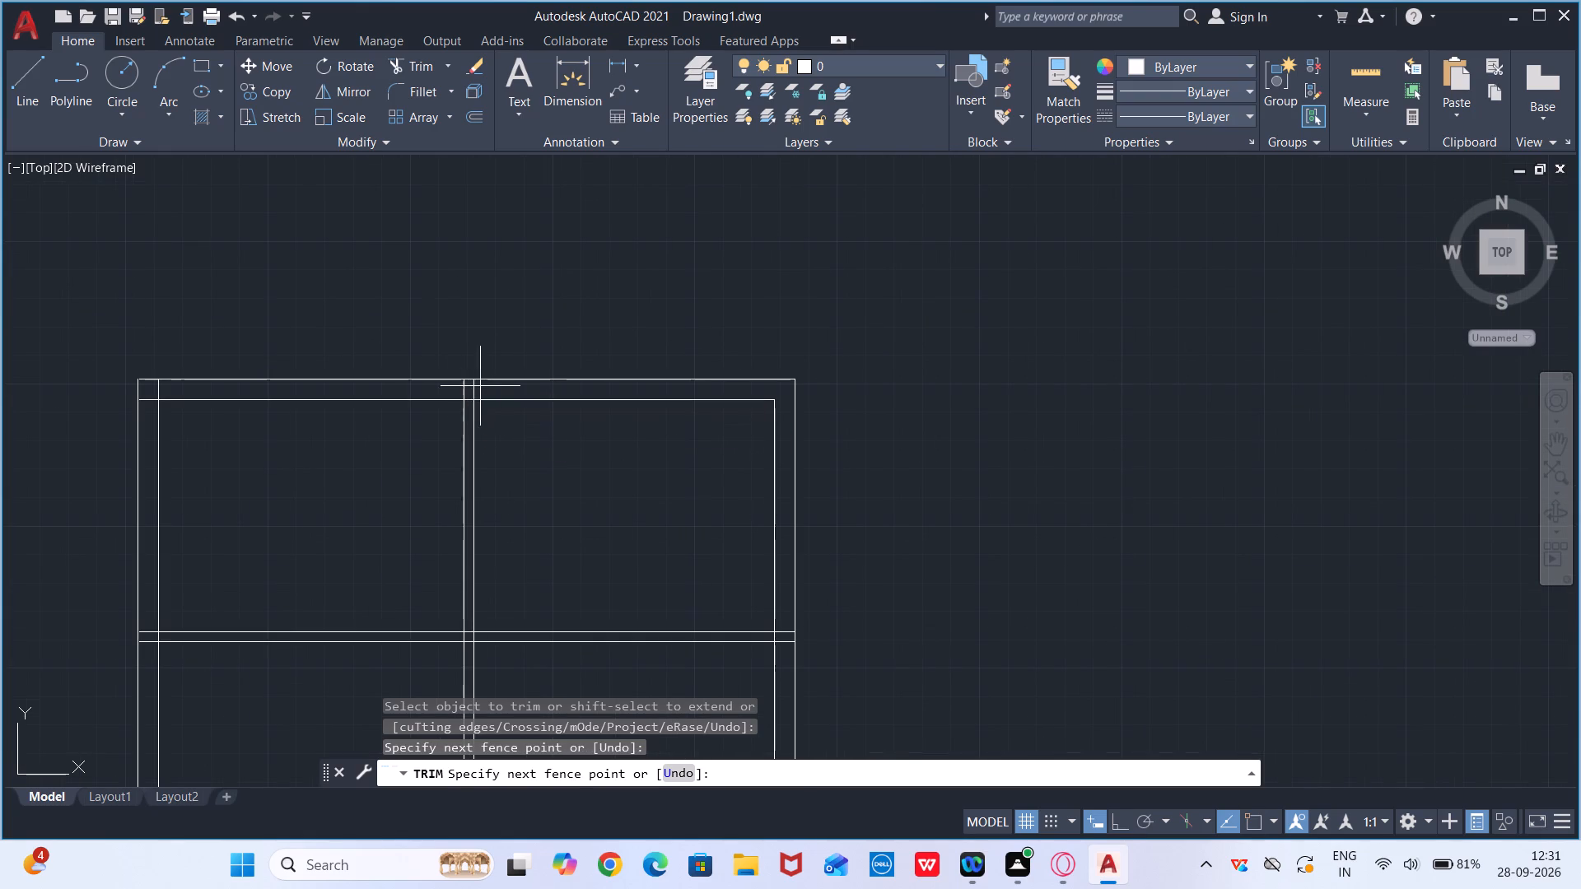
drag(484, 386, 492, 386)
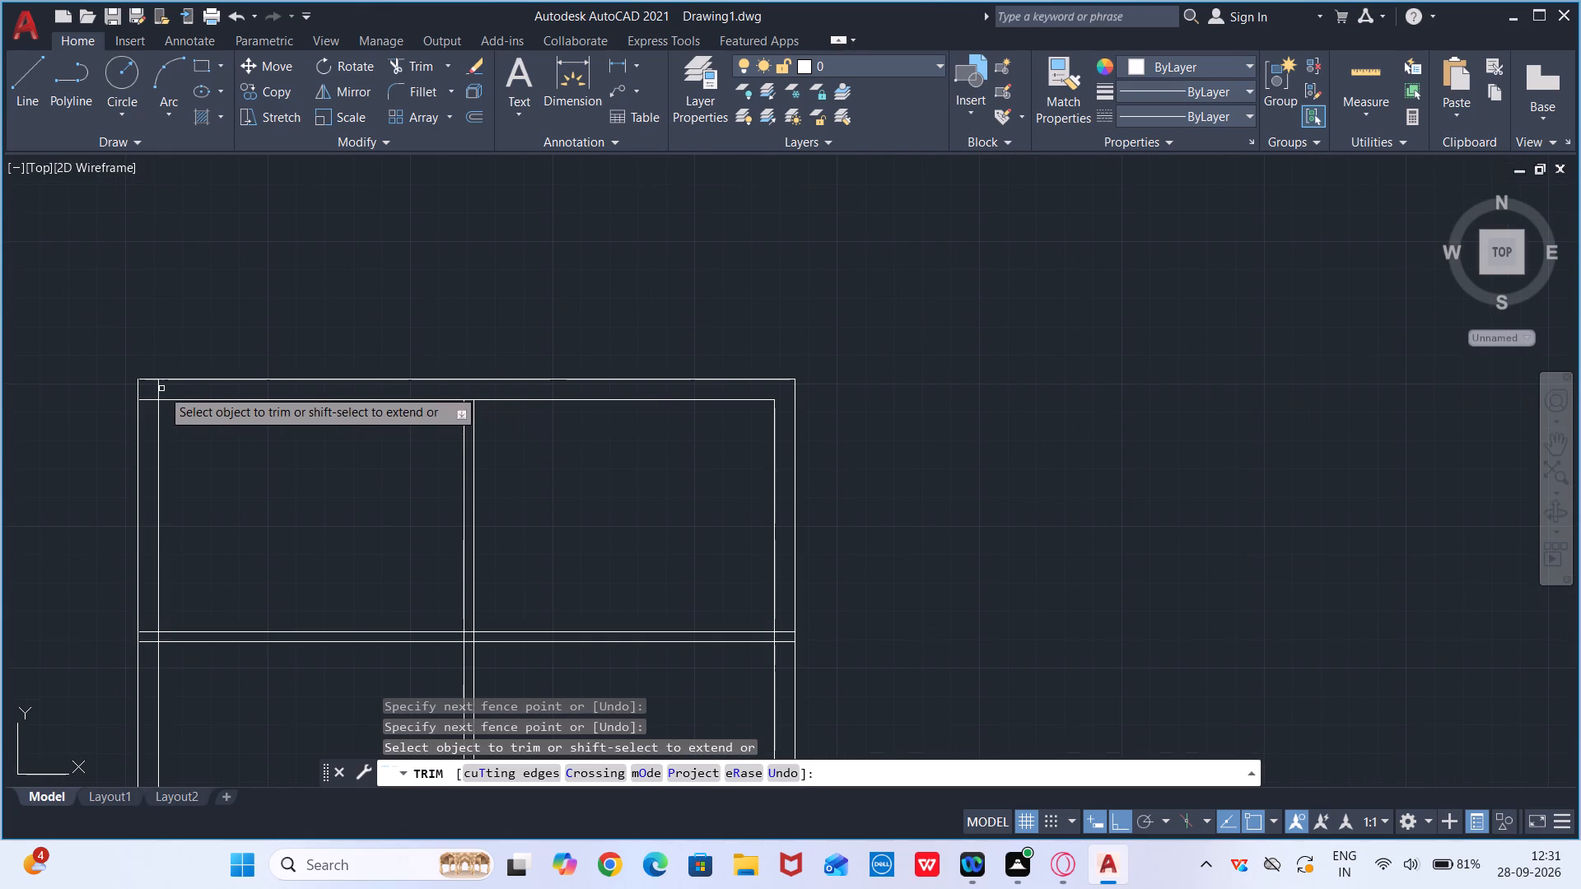
click(158, 391)
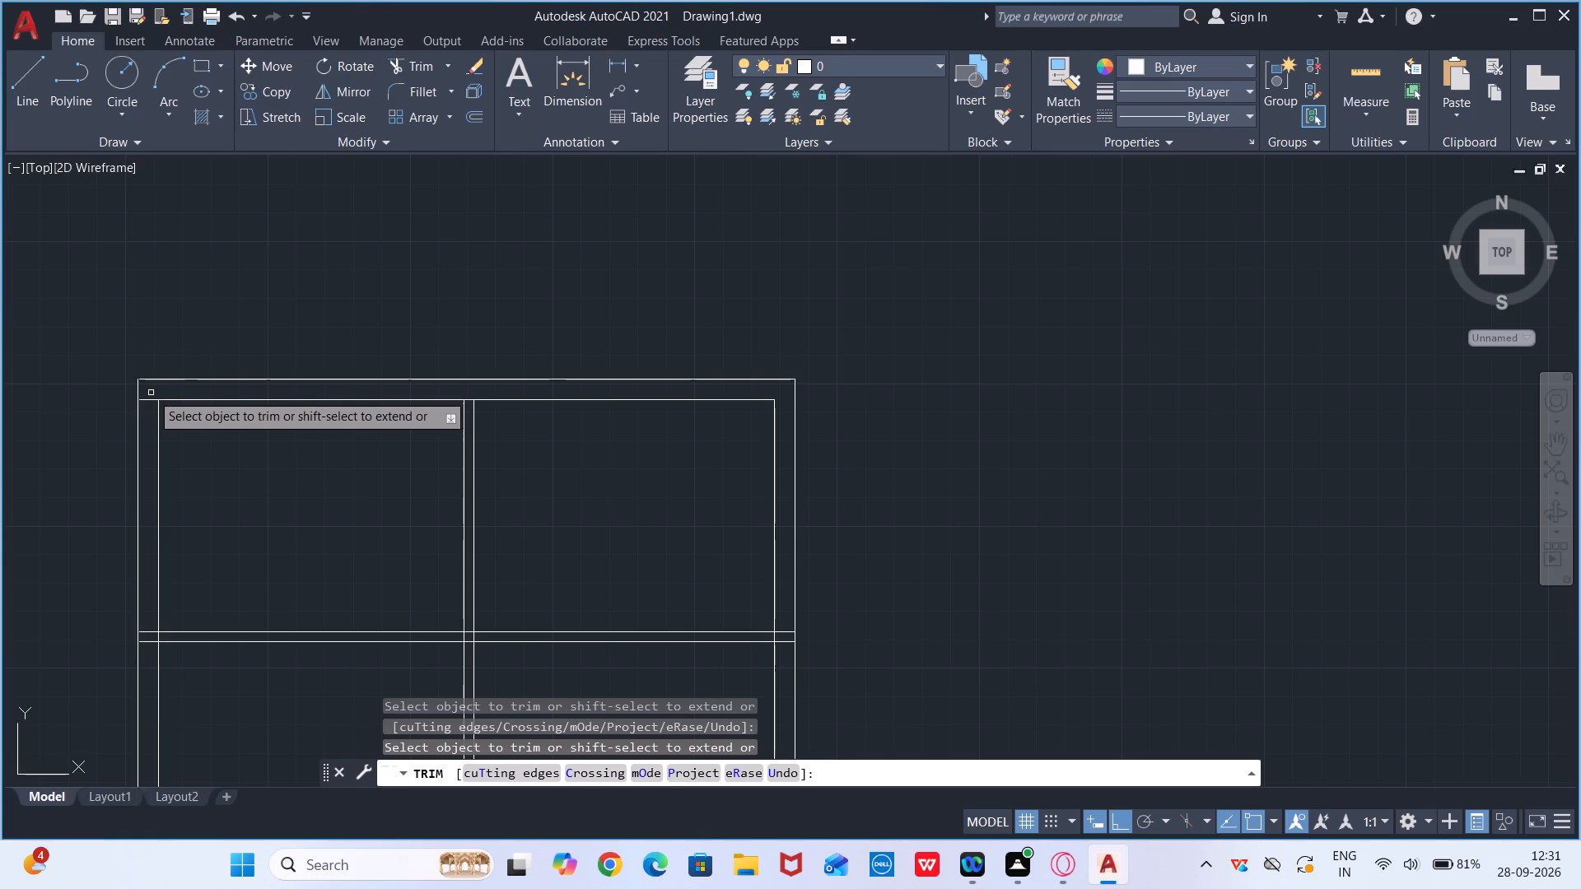
click(148, 397)
Trim the first horizontal partition's lines inside the left outer wall, the right outer wall and the vertical partition.
middle_drag(178, 431, 236, 403)
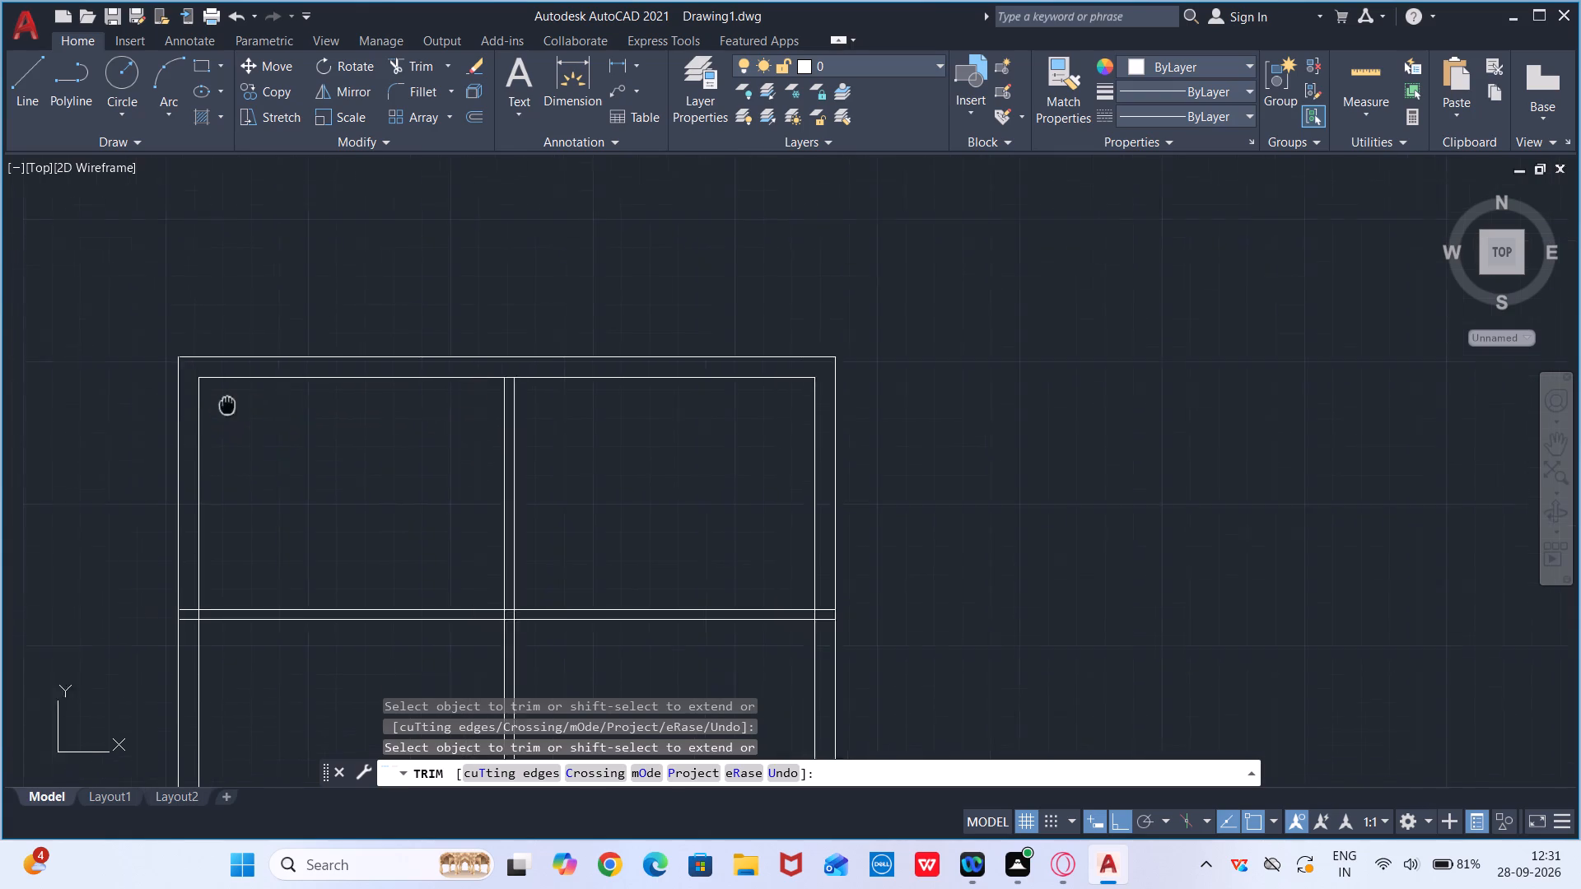
middle_drag(236, 403, 414, 361)
scroll(365, 584, up, 2)
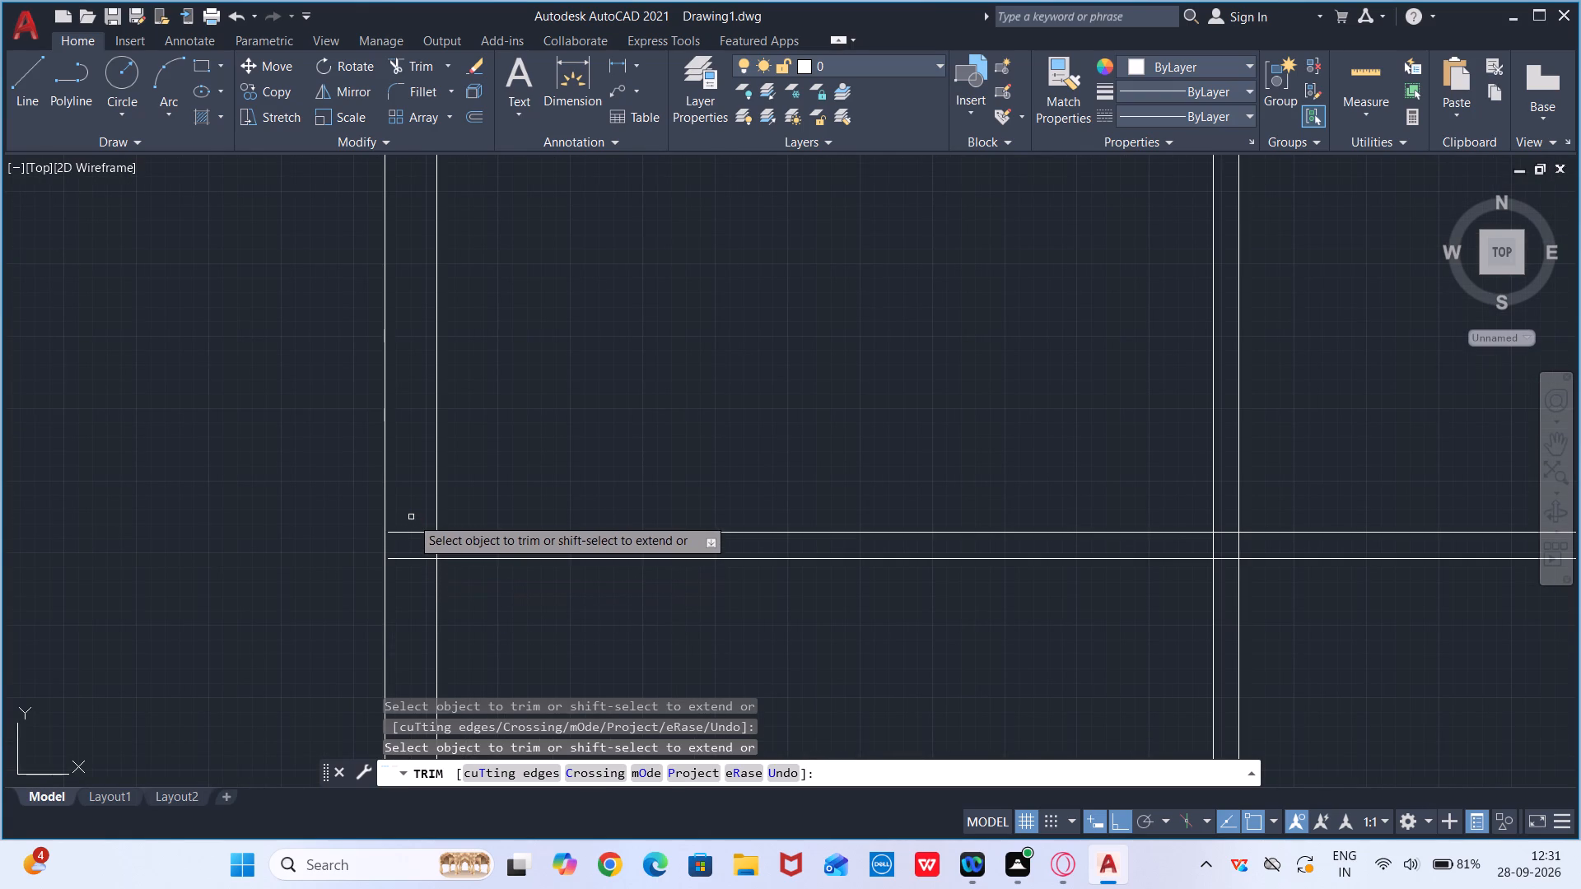
drag(411, 517, 404, 575)
scroll(417, 561, down, 3)
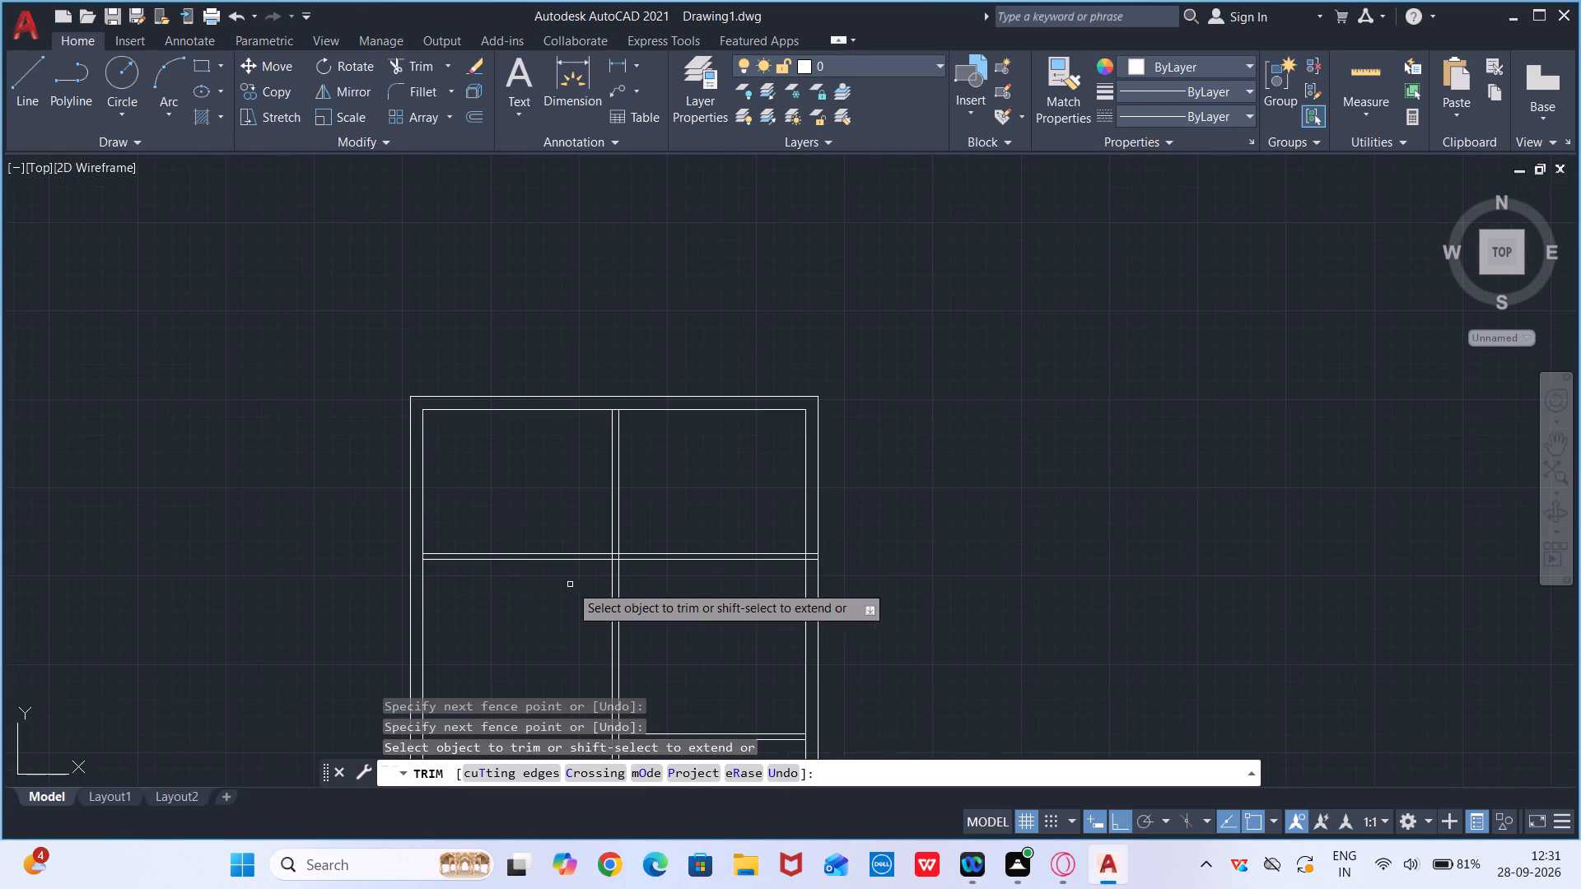
middle_drag(671, 584, 660, 554)
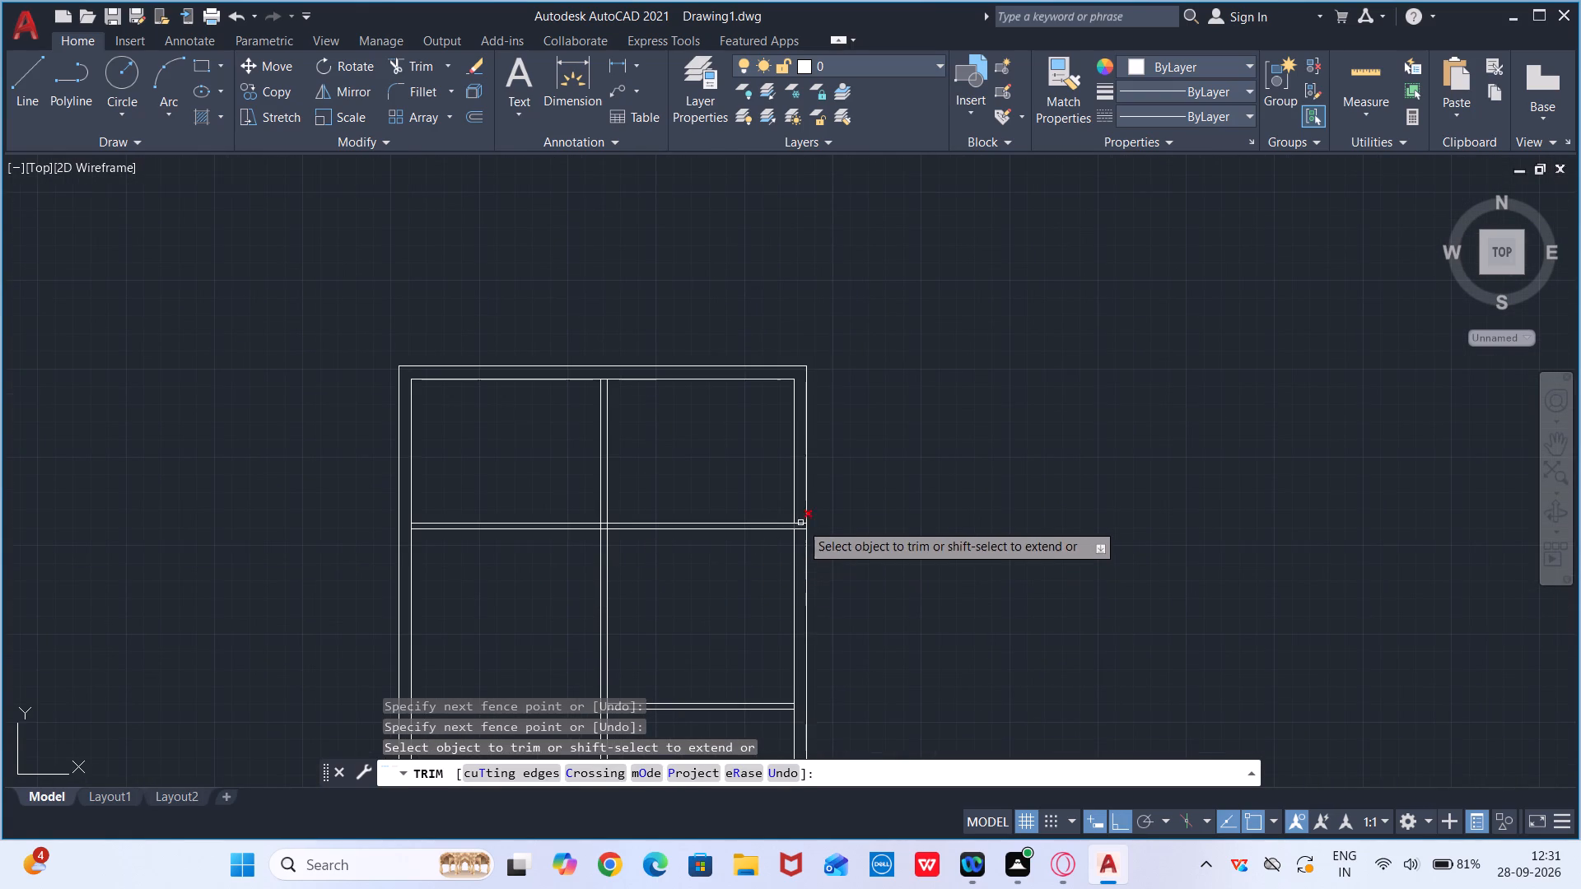
scroll(802, 520, up, 3)
drag(793, 519, 789, 585)
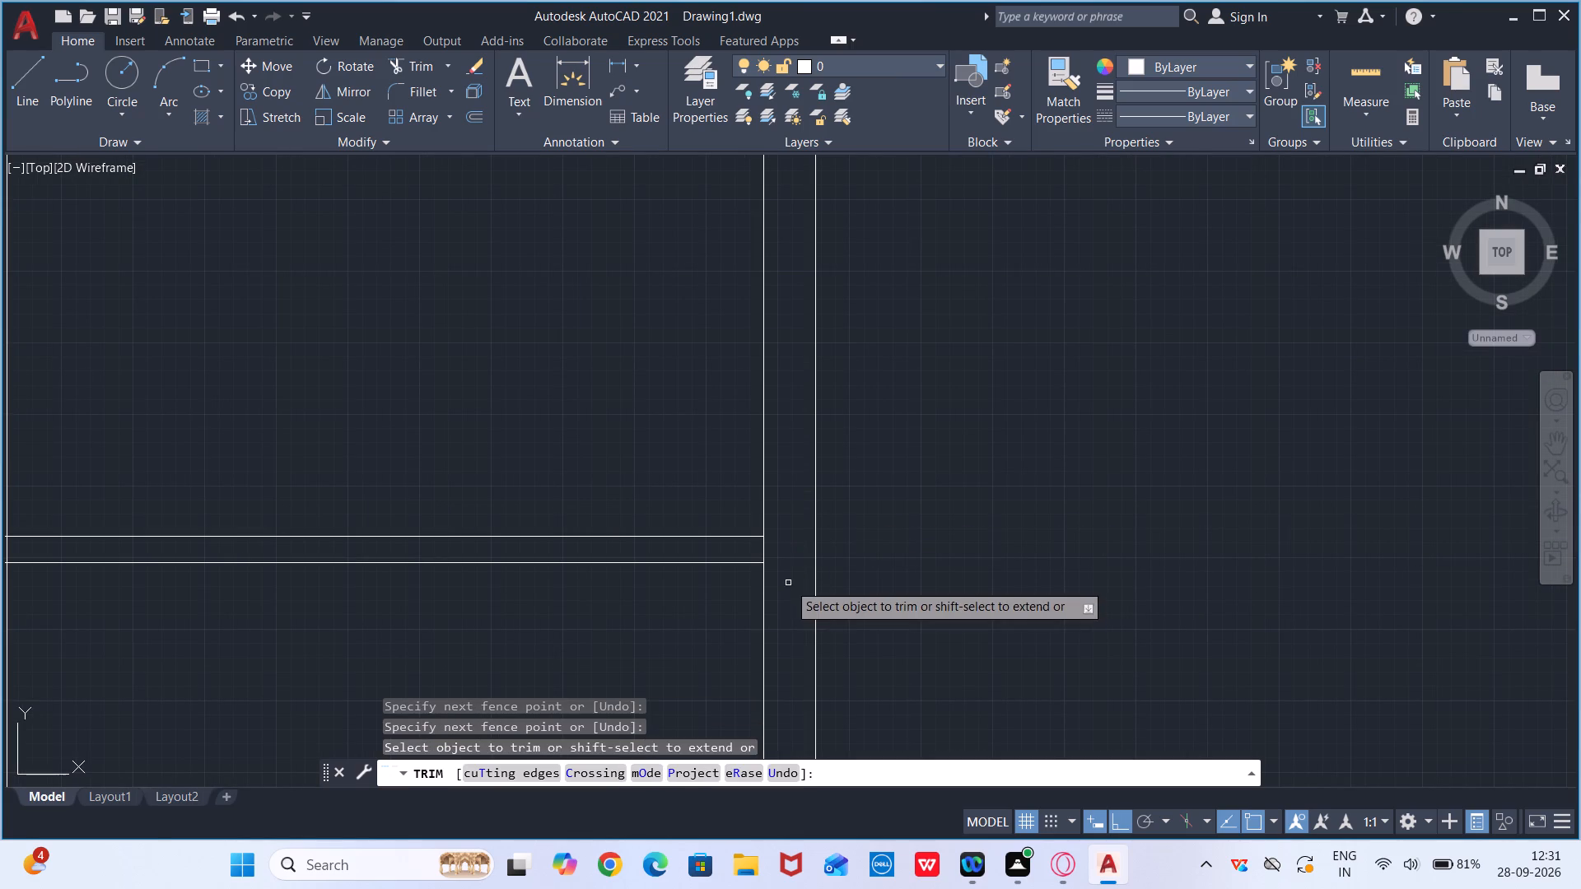
middle_drag(663, 584, 981, 558)
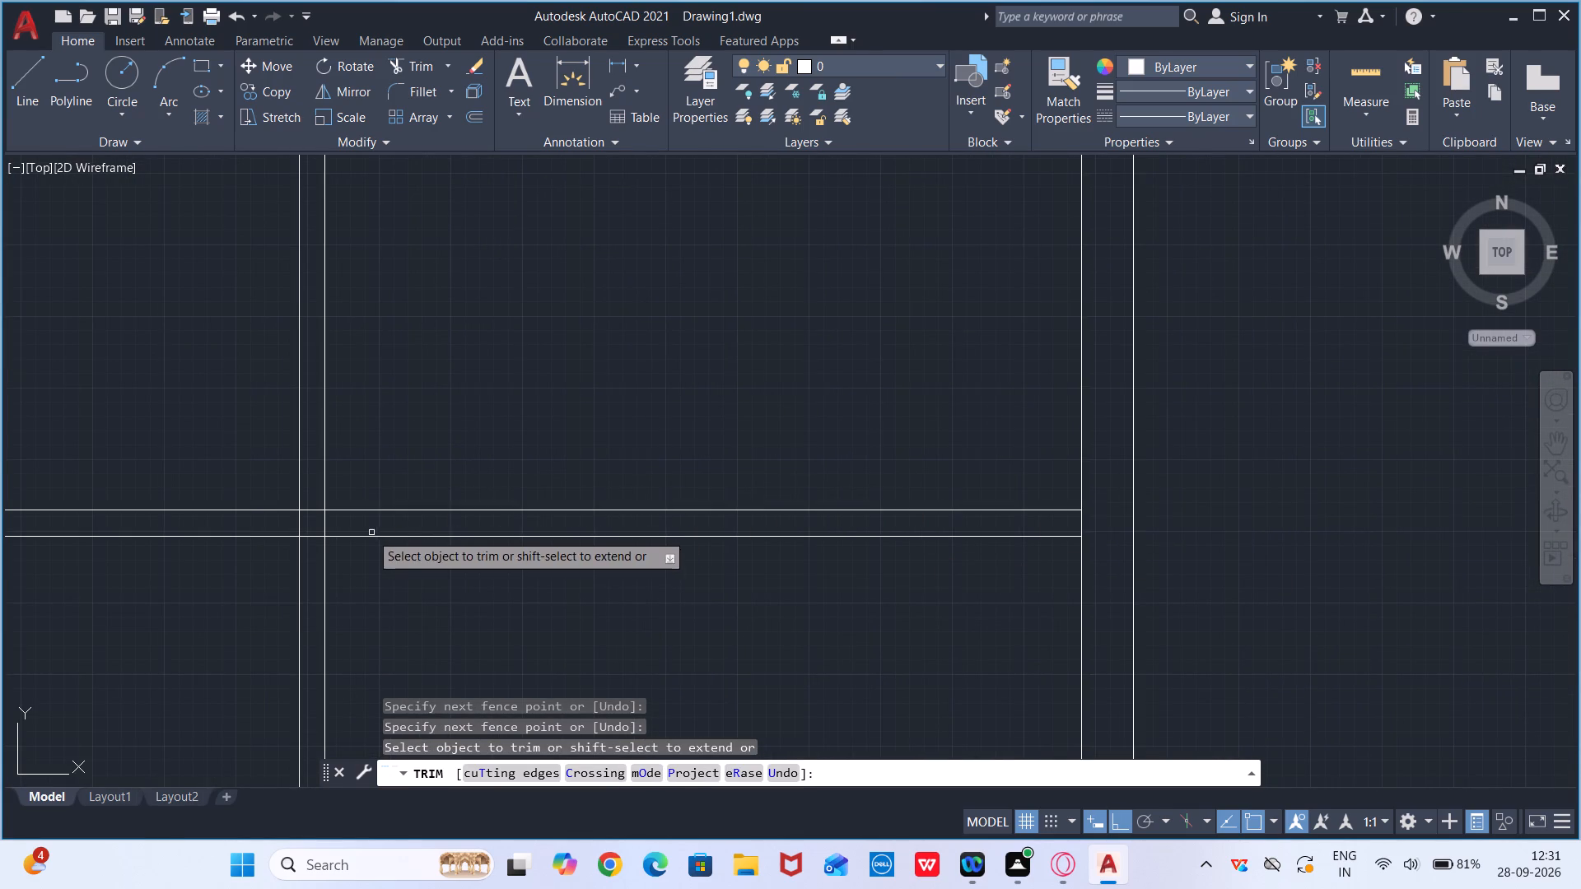
scroll(345, 527, up, 1)
drag(300, 493, 295, 534)
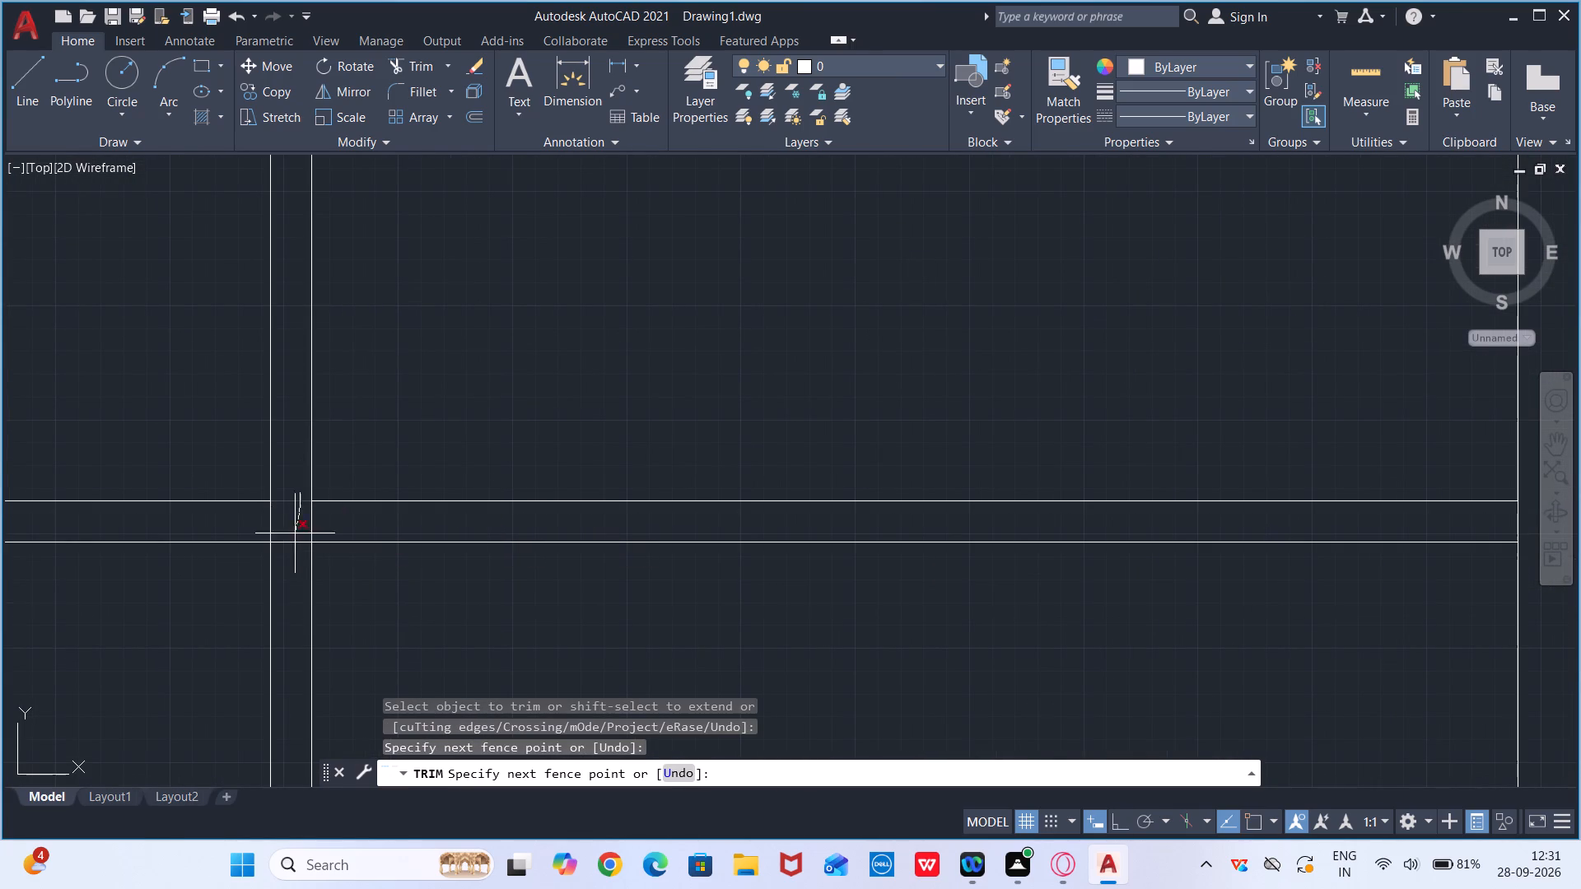
drag(295, 534, 287, 570)
Trim the lowest 9" horizontal wall's two lines where they cross inside the left outer wall.
scroll(287, 555, down, 2)
middle_drag(294, 542, 329, 495)
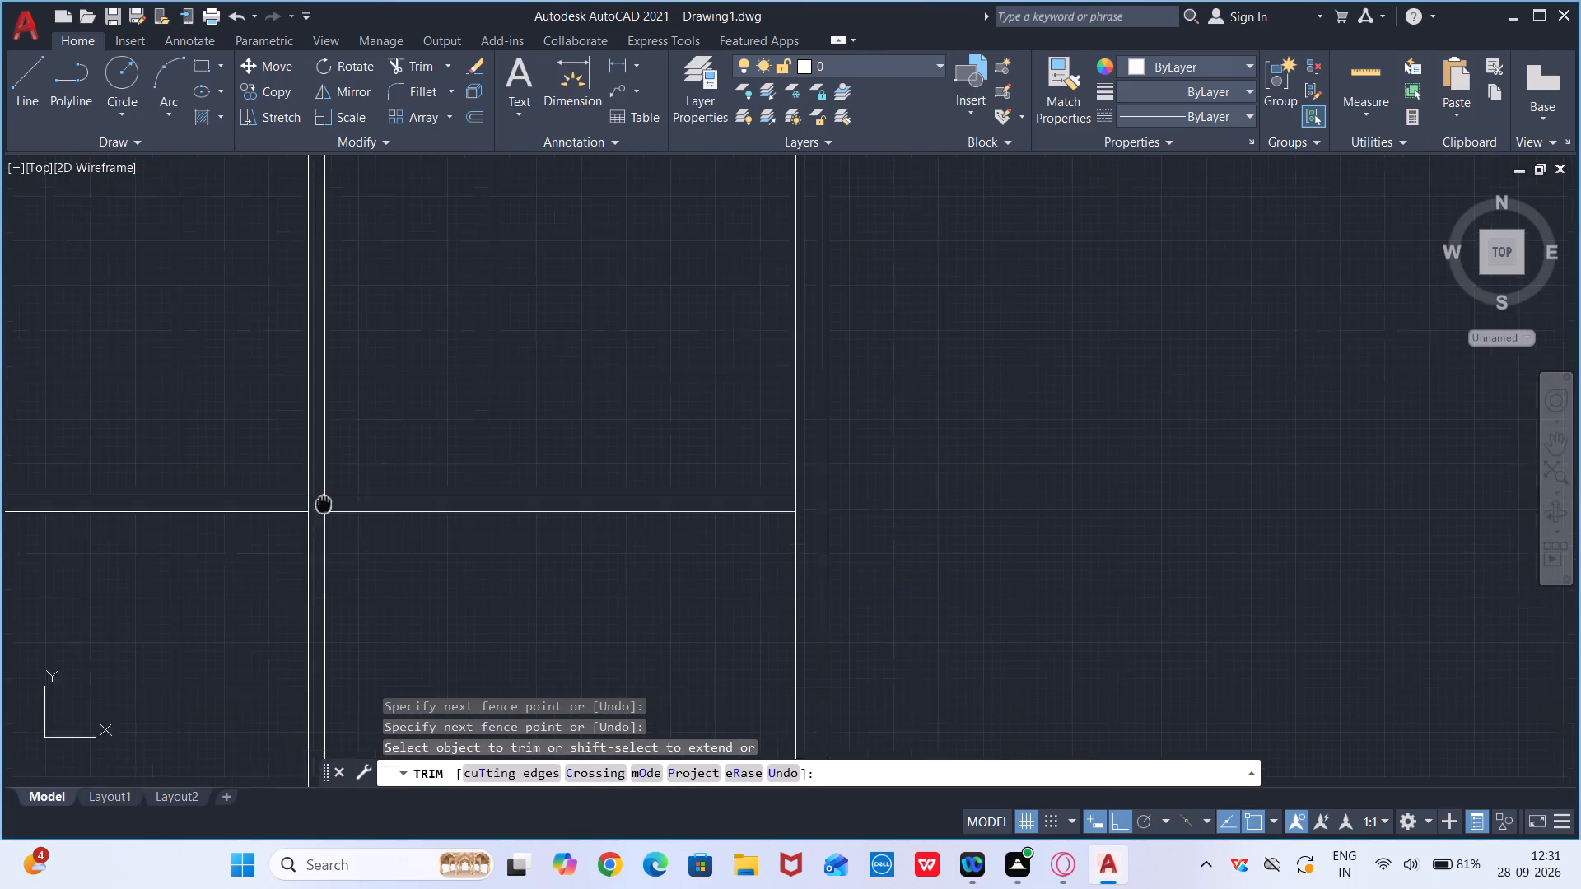
middle_drag(329, 495, 389, 418)
scroll(467, 361, down, 3)
scroll(349, 584, up, 1)
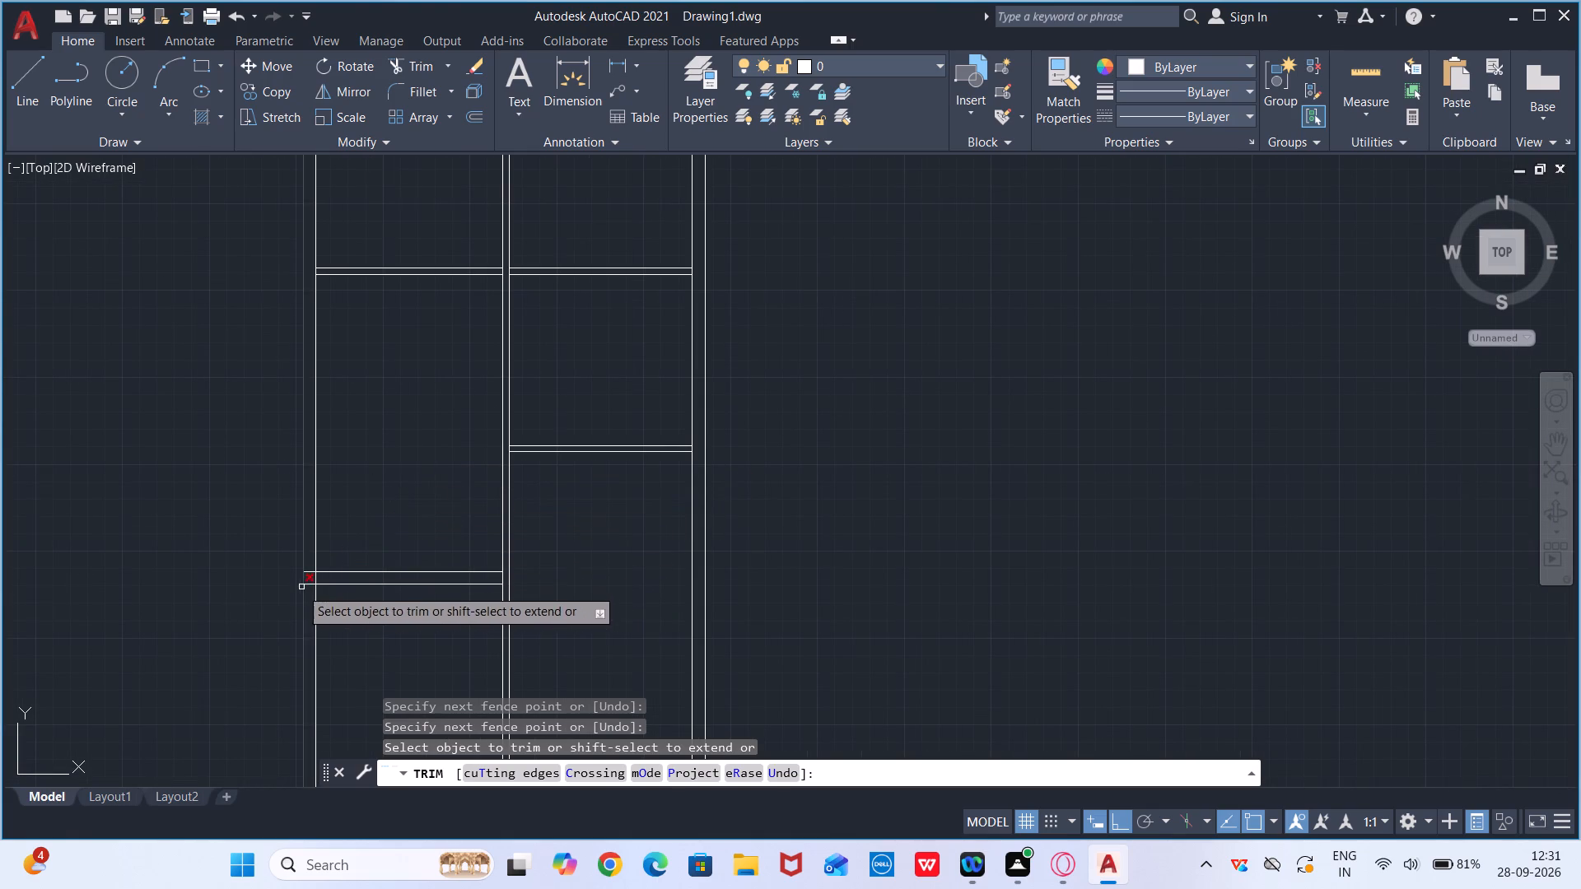
scroll(296, 592, up, 2)
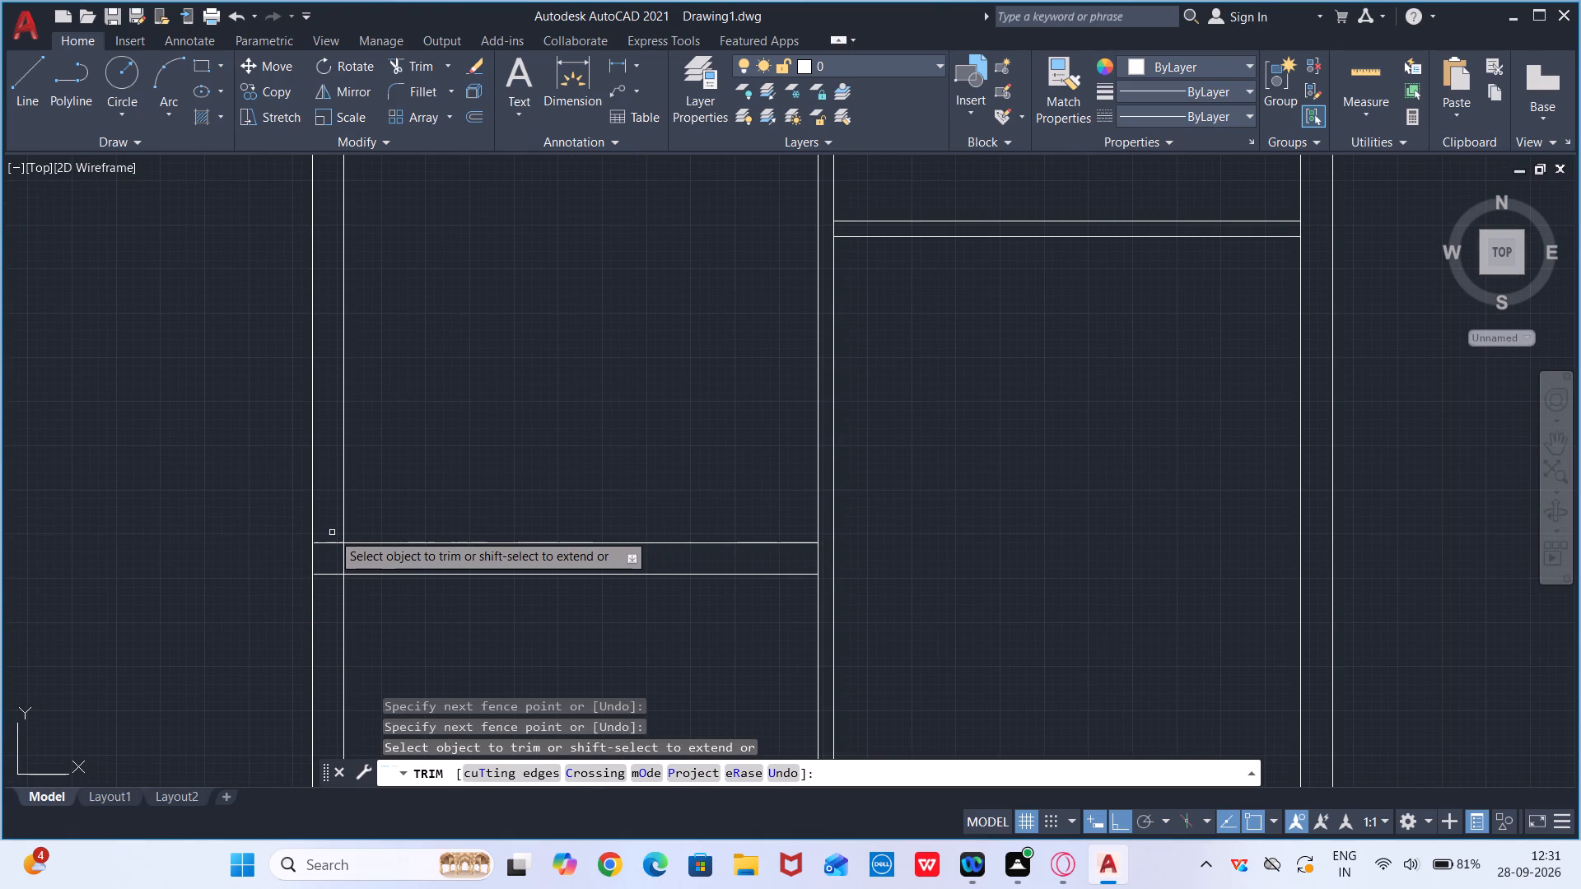
drag(333, 533, 323, 598)
Examine the whole floor plan and its wall intersections for remaining overlapping lines.
scroll(320, 597, down, 2)
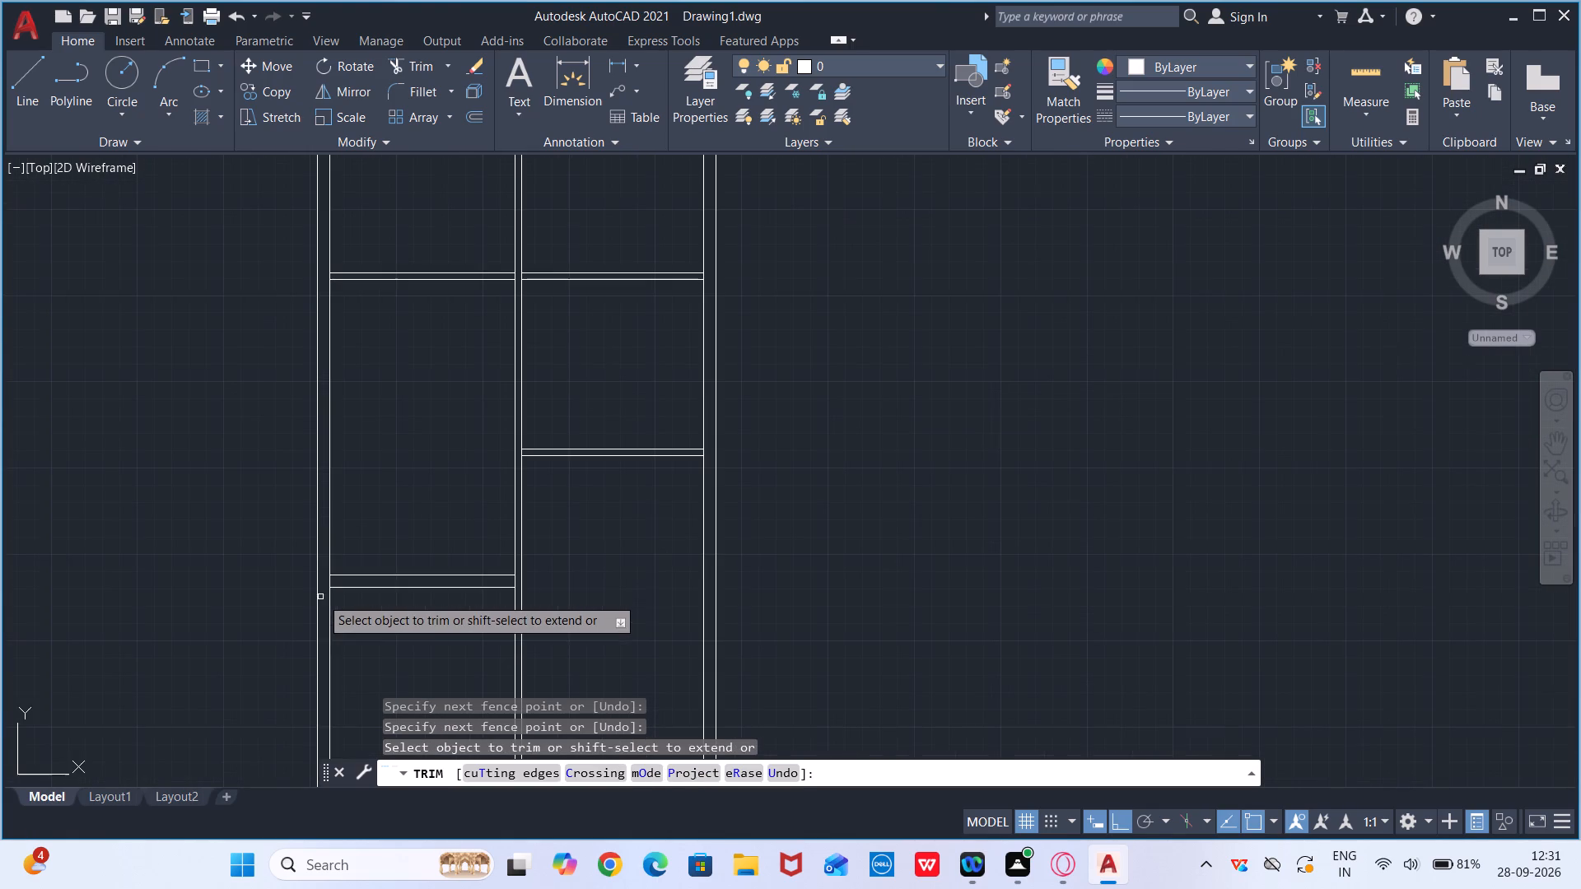
scroll(495, 529, down, 2)
middle_drag(604, 558, 603, 556)
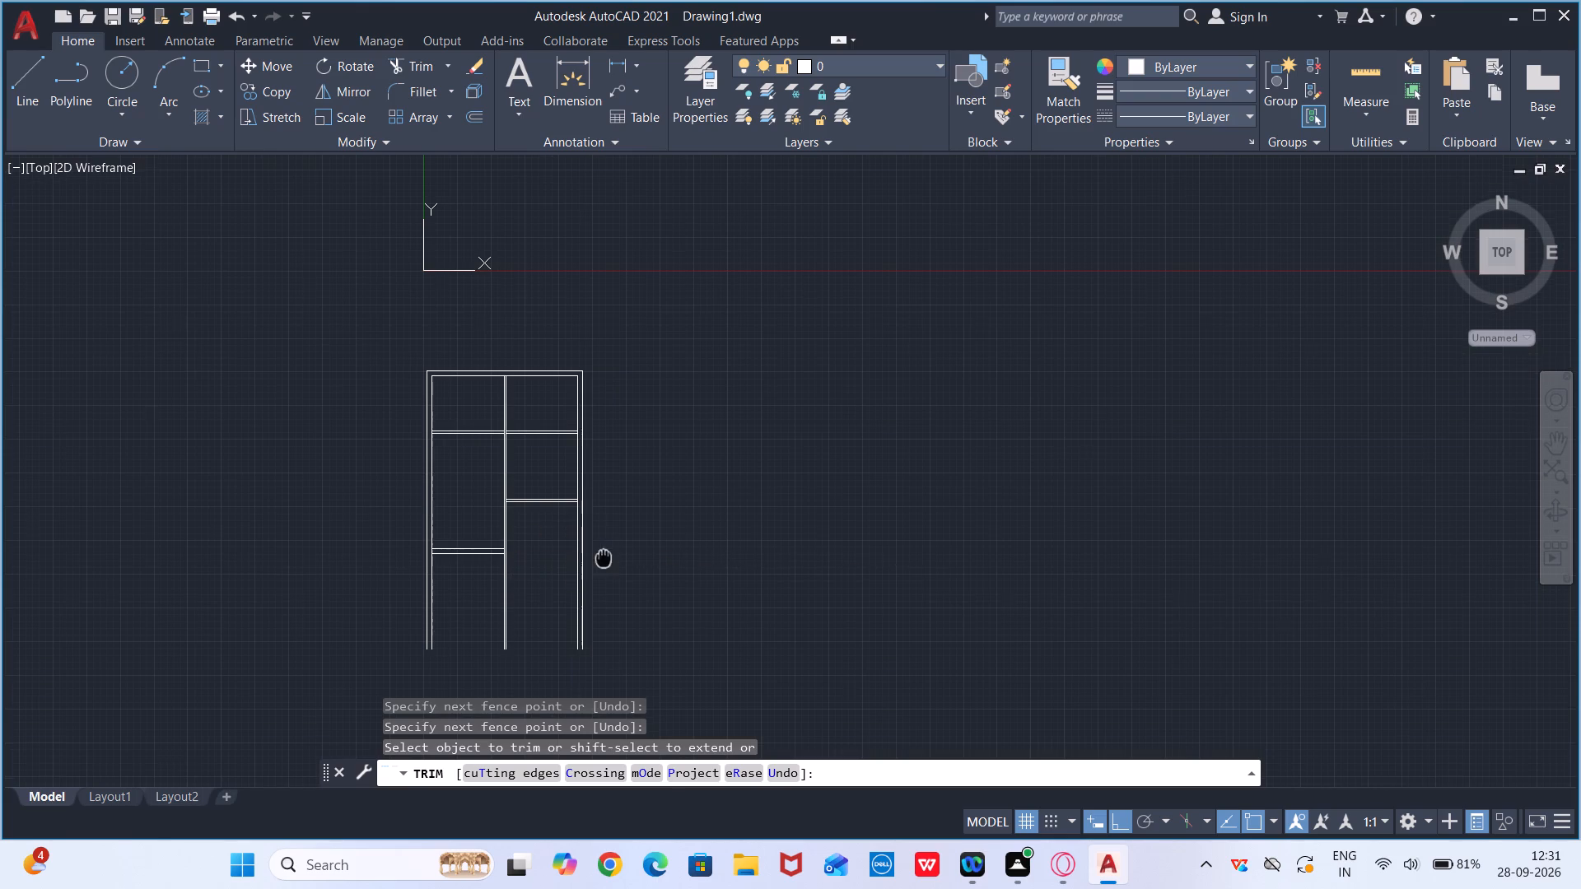
middle_drag(603, 556, 576, 509)
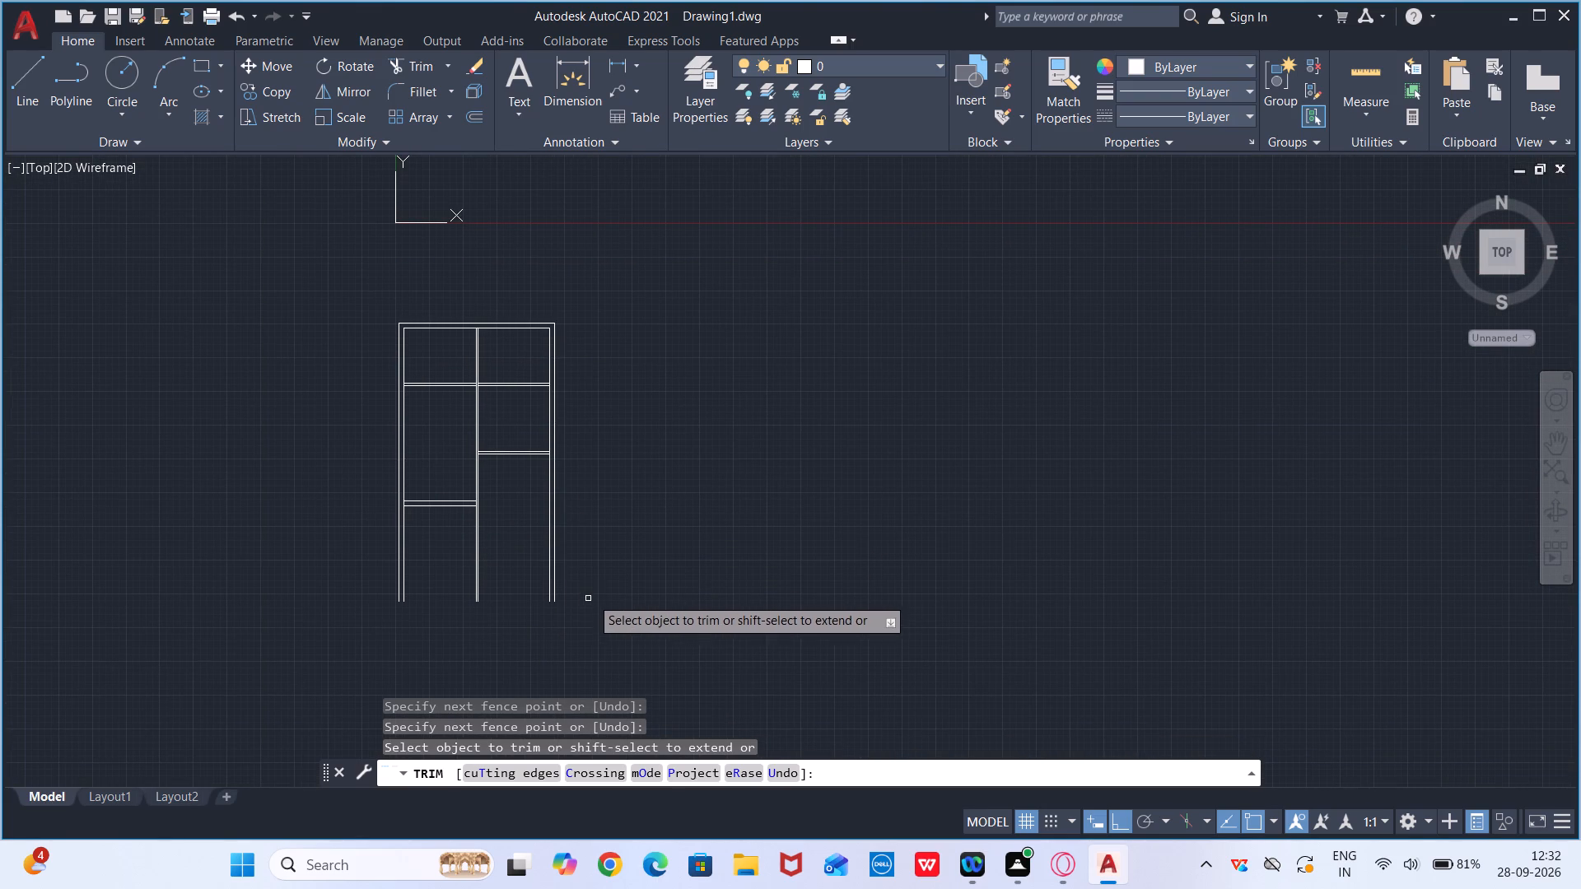
scroll(665, 494, up, 1)
middle_drag(513, 520, 684, 534)
scroll(525, 560, up, 1)
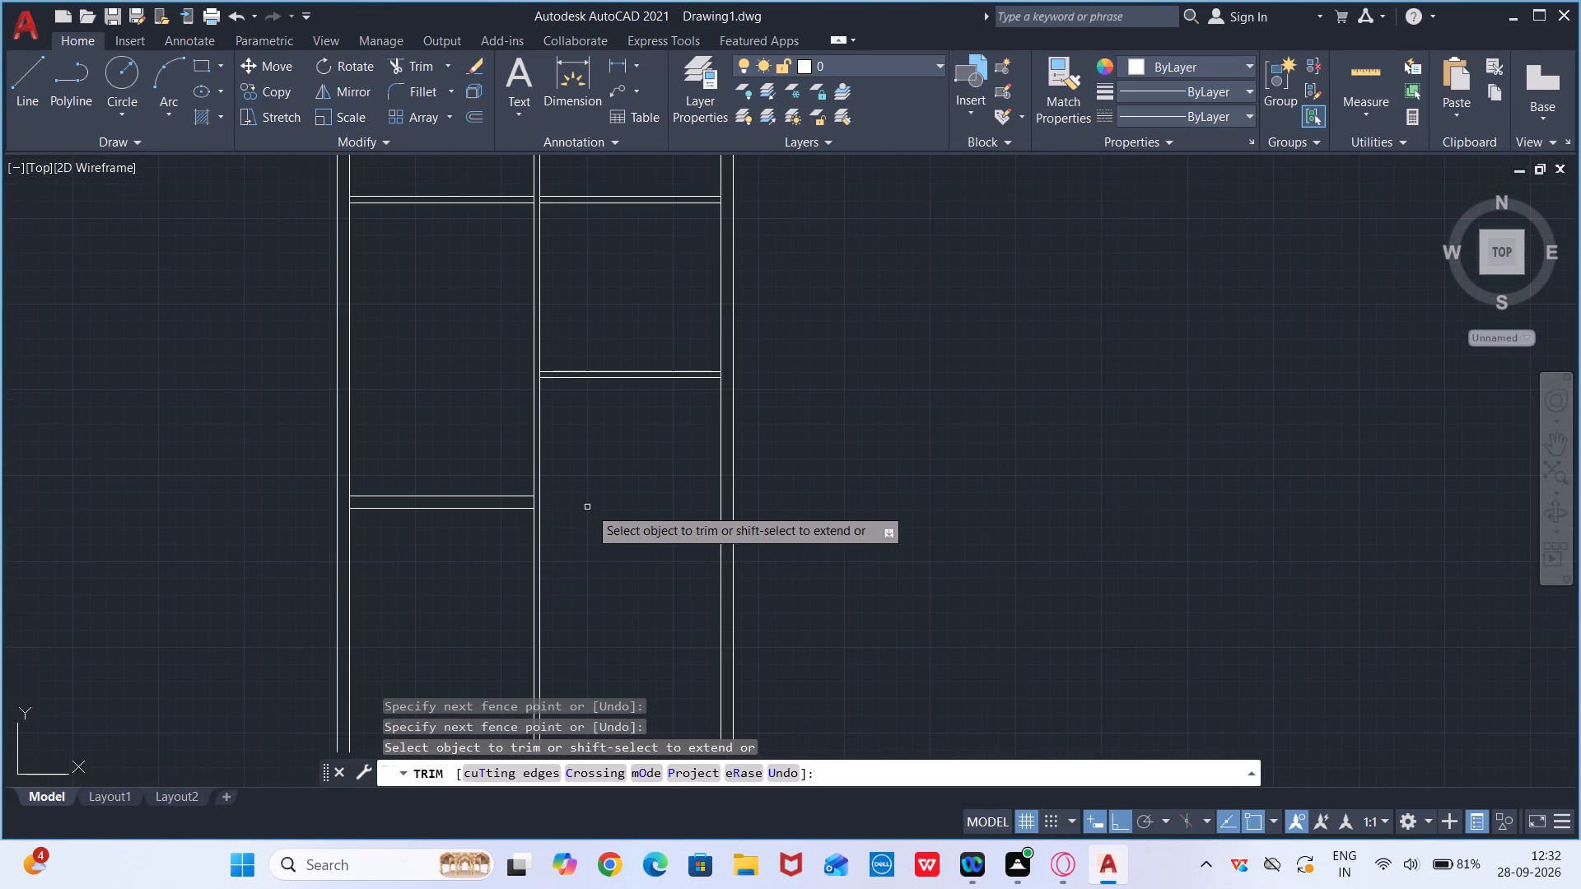
scroll(590, 507, up, 1)
scroll(590, 513, down, 2)
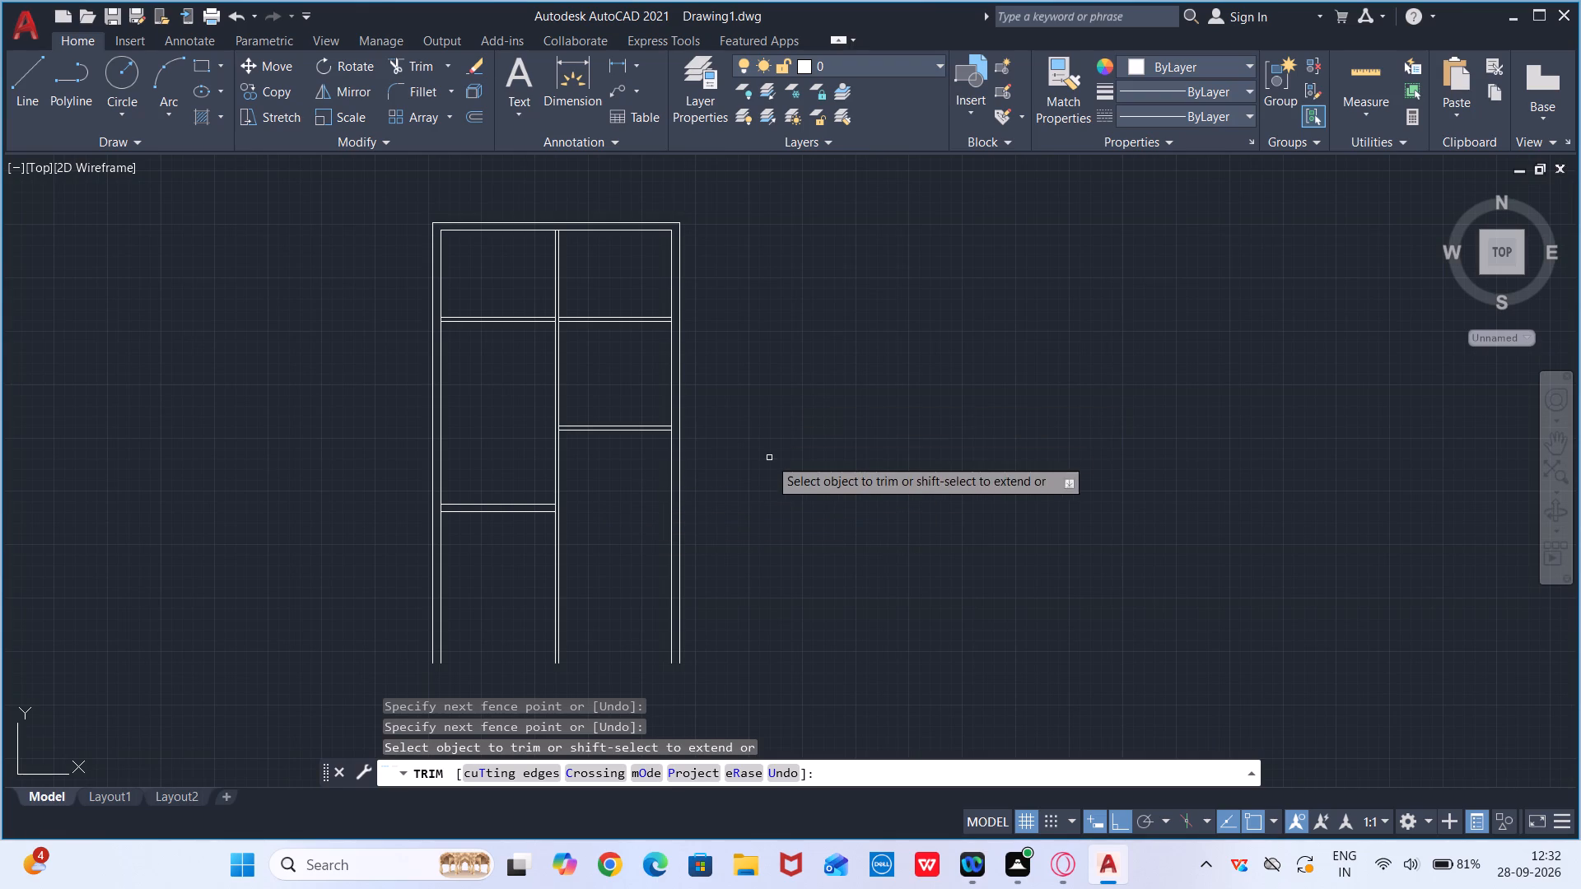
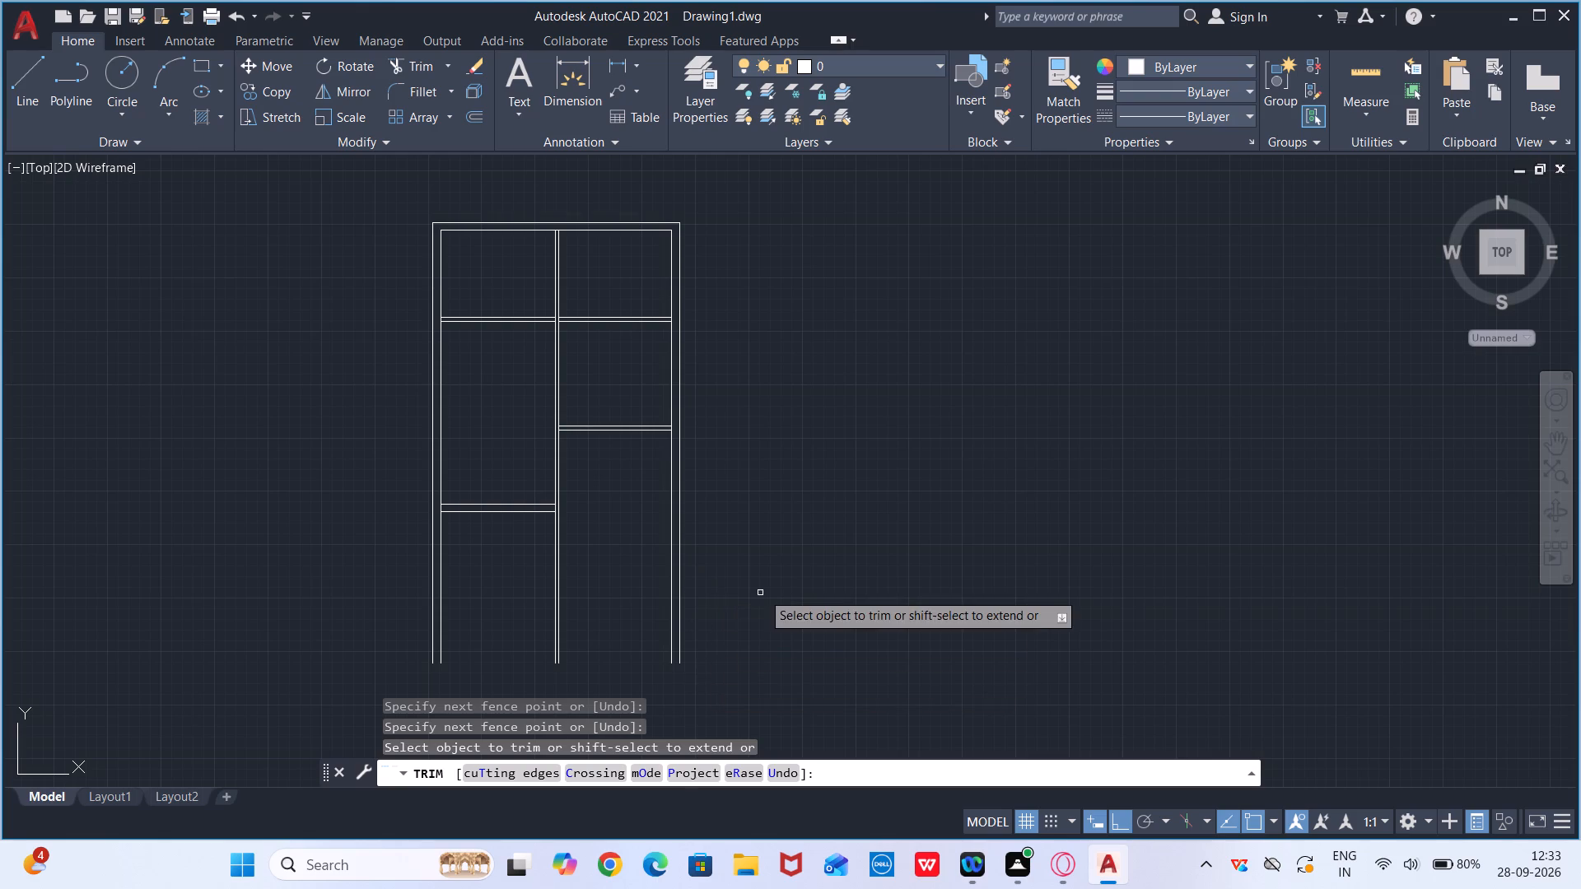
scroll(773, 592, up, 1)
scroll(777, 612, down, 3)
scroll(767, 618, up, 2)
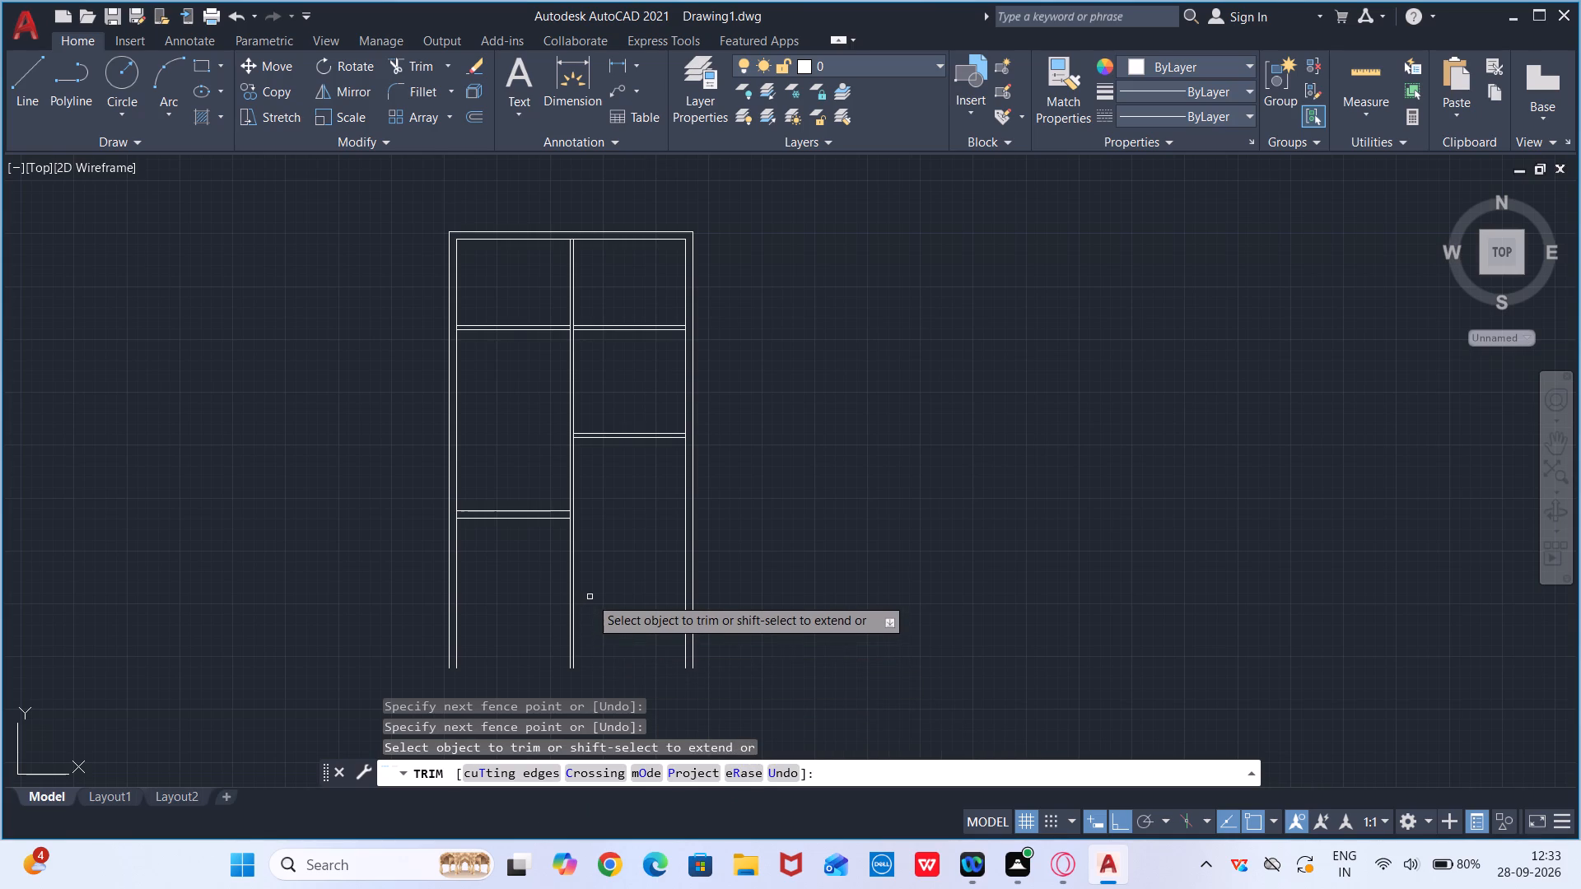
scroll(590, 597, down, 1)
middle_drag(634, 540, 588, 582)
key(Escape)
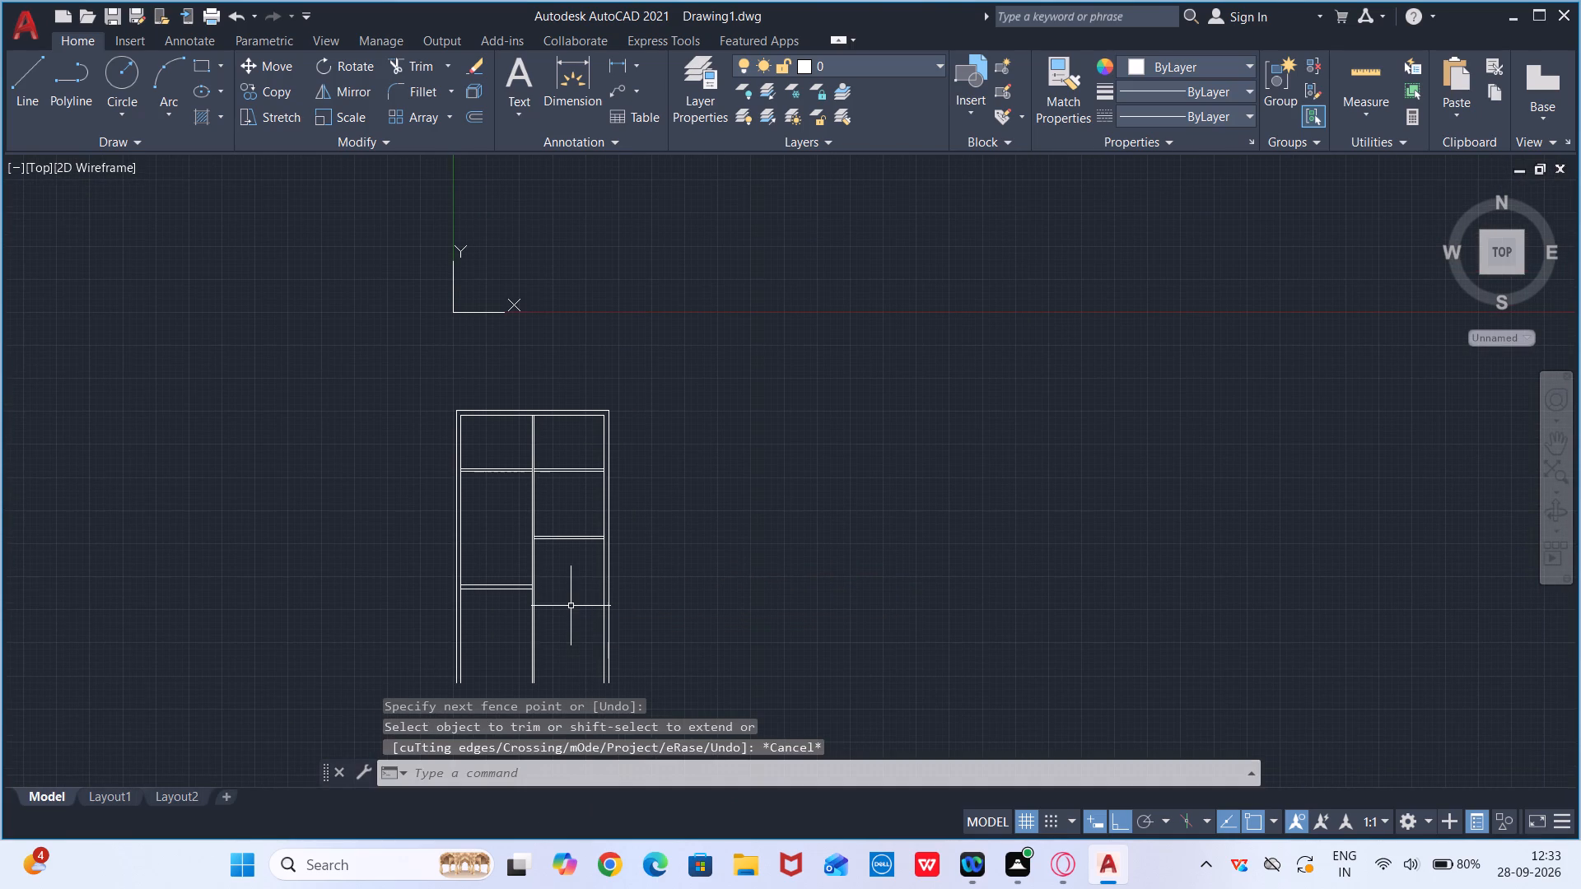
Offset the lower line of the right-hand rooms' second horizontal partition 4' downward, and offset that copy 4.5" to form a new partition.
text(OF)
key(Return)
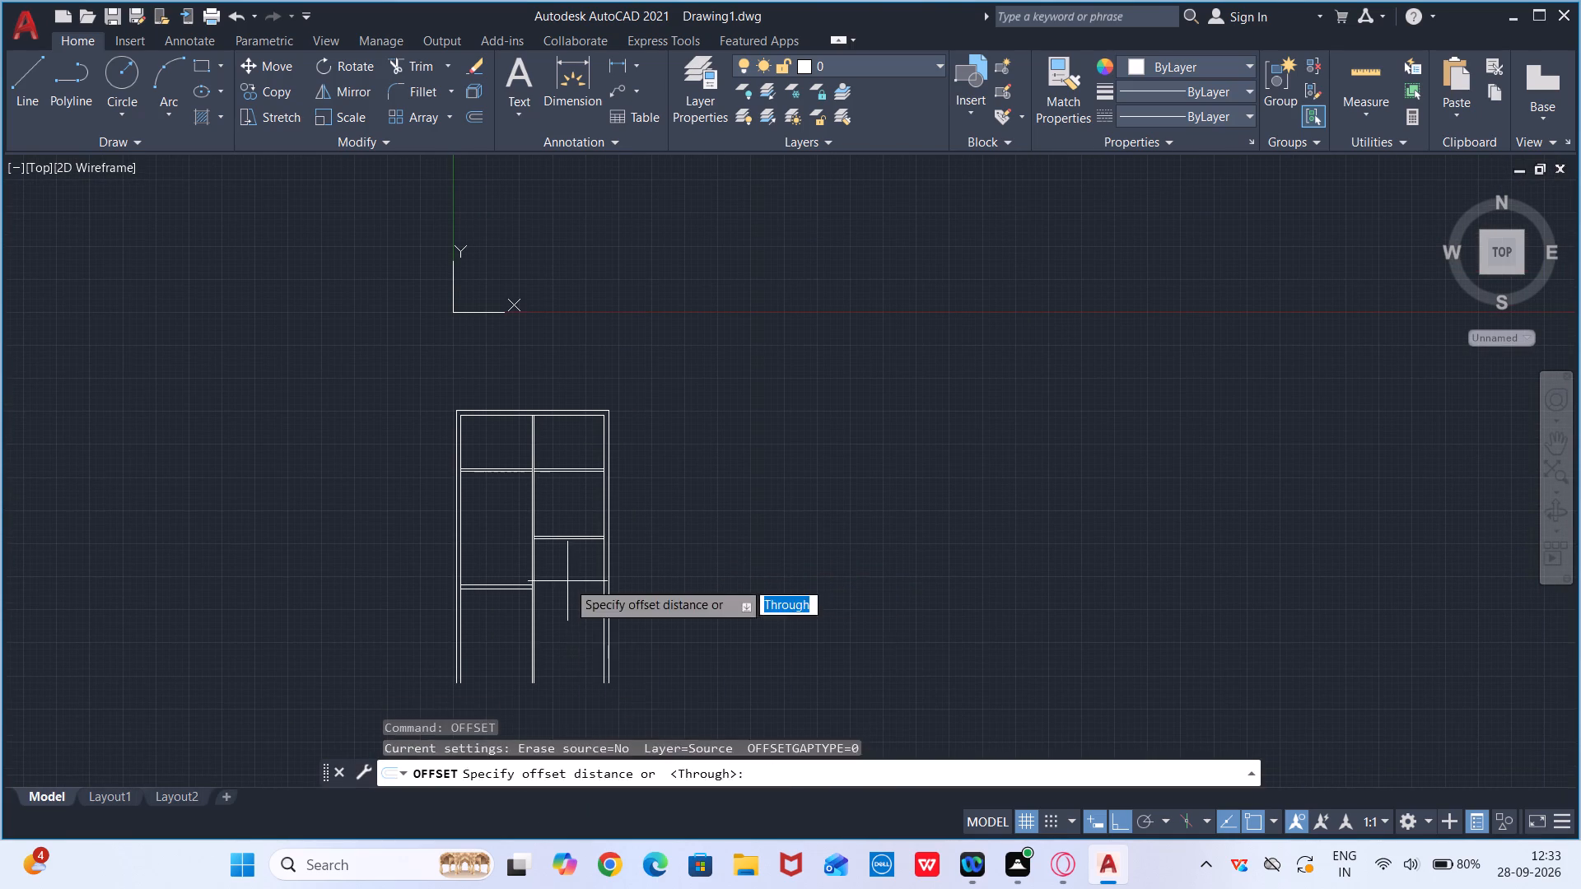
key(Return)
scroll(597, 556, up, 3)
scroll(609, 545, down, 2)
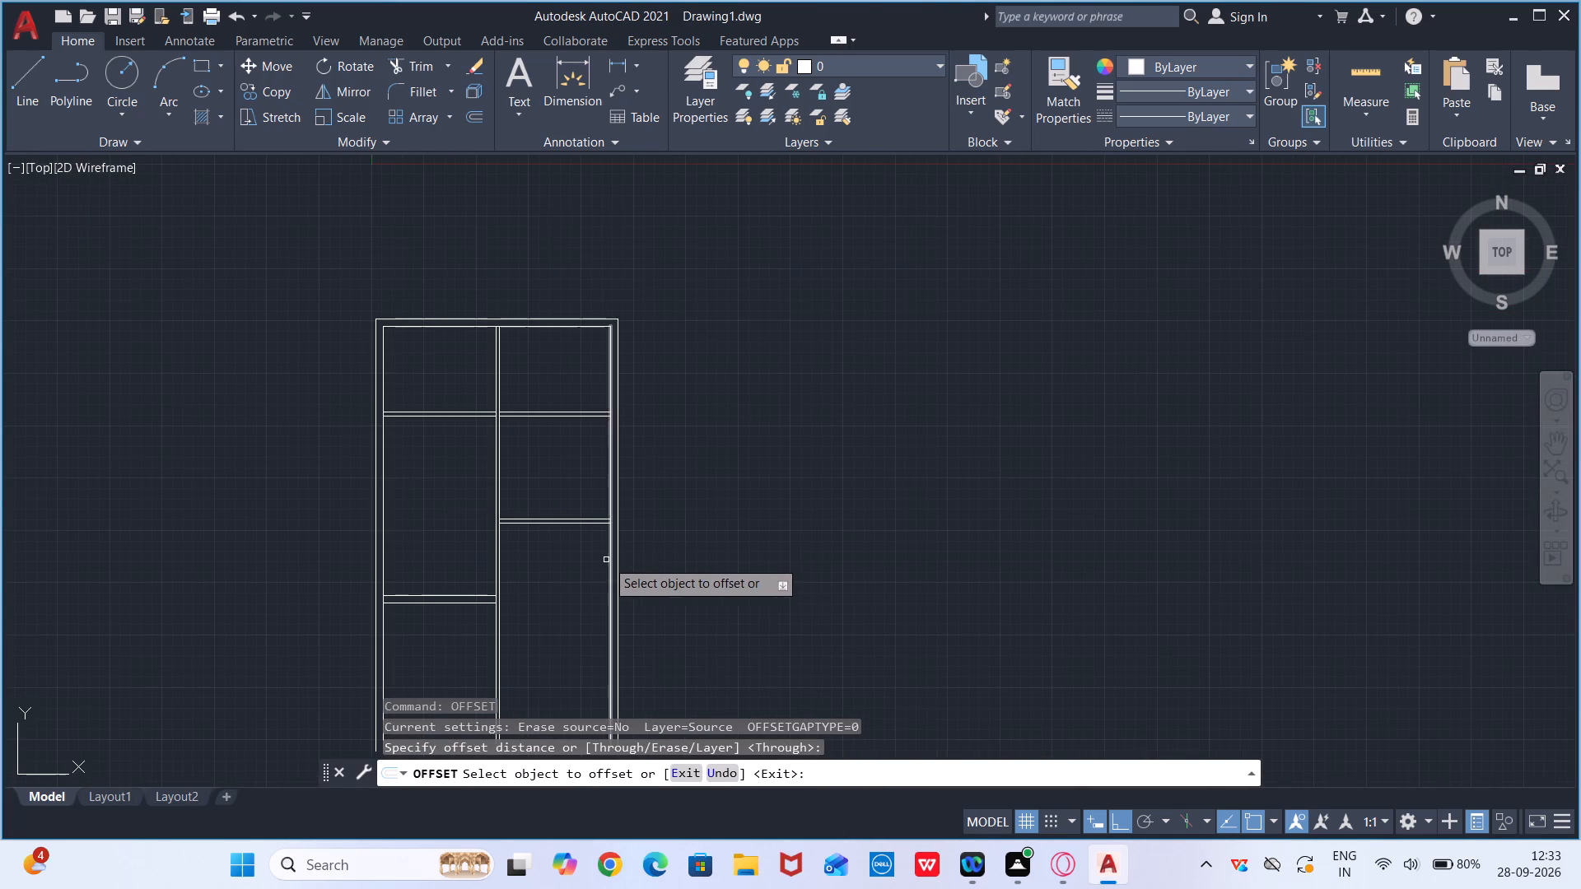
click(546, 525)
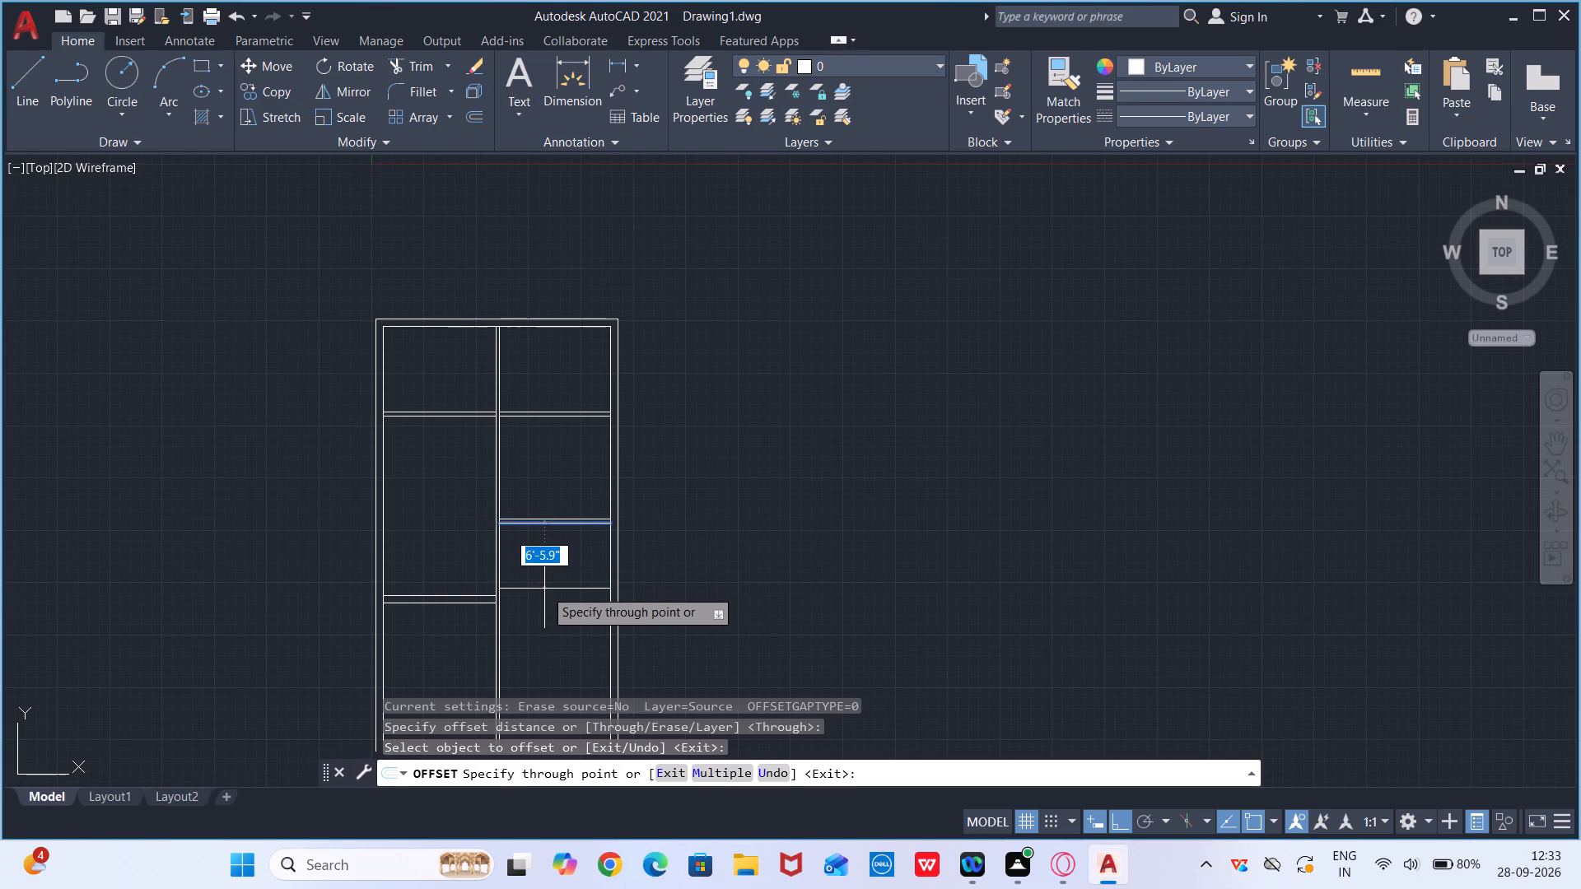
text(4')
key(Return)
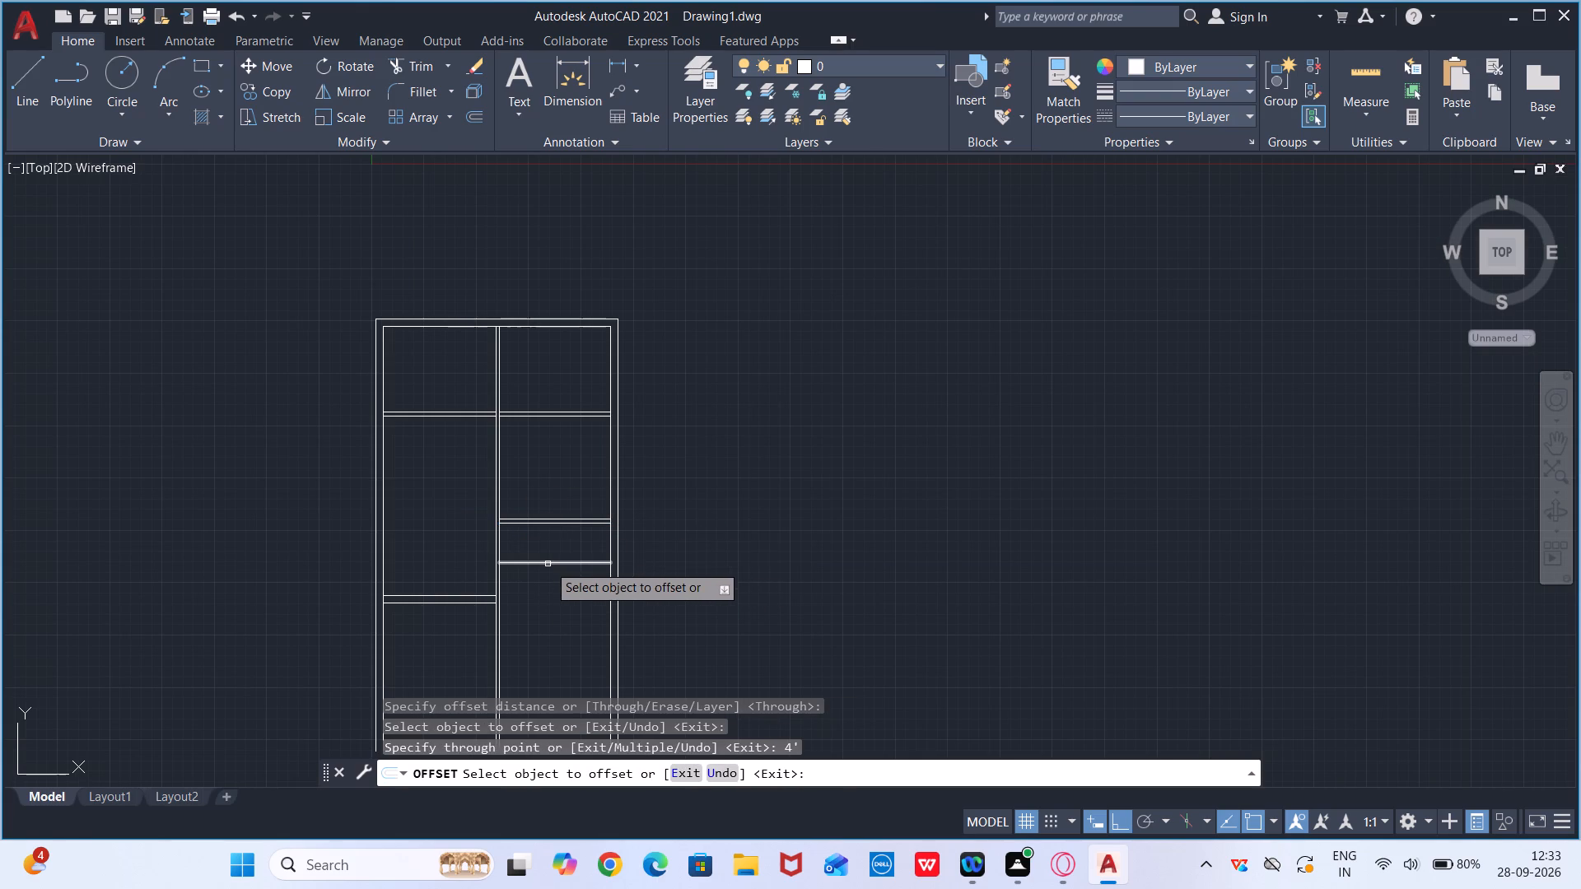
click(548, 564)
text(4.5")
key(Return)
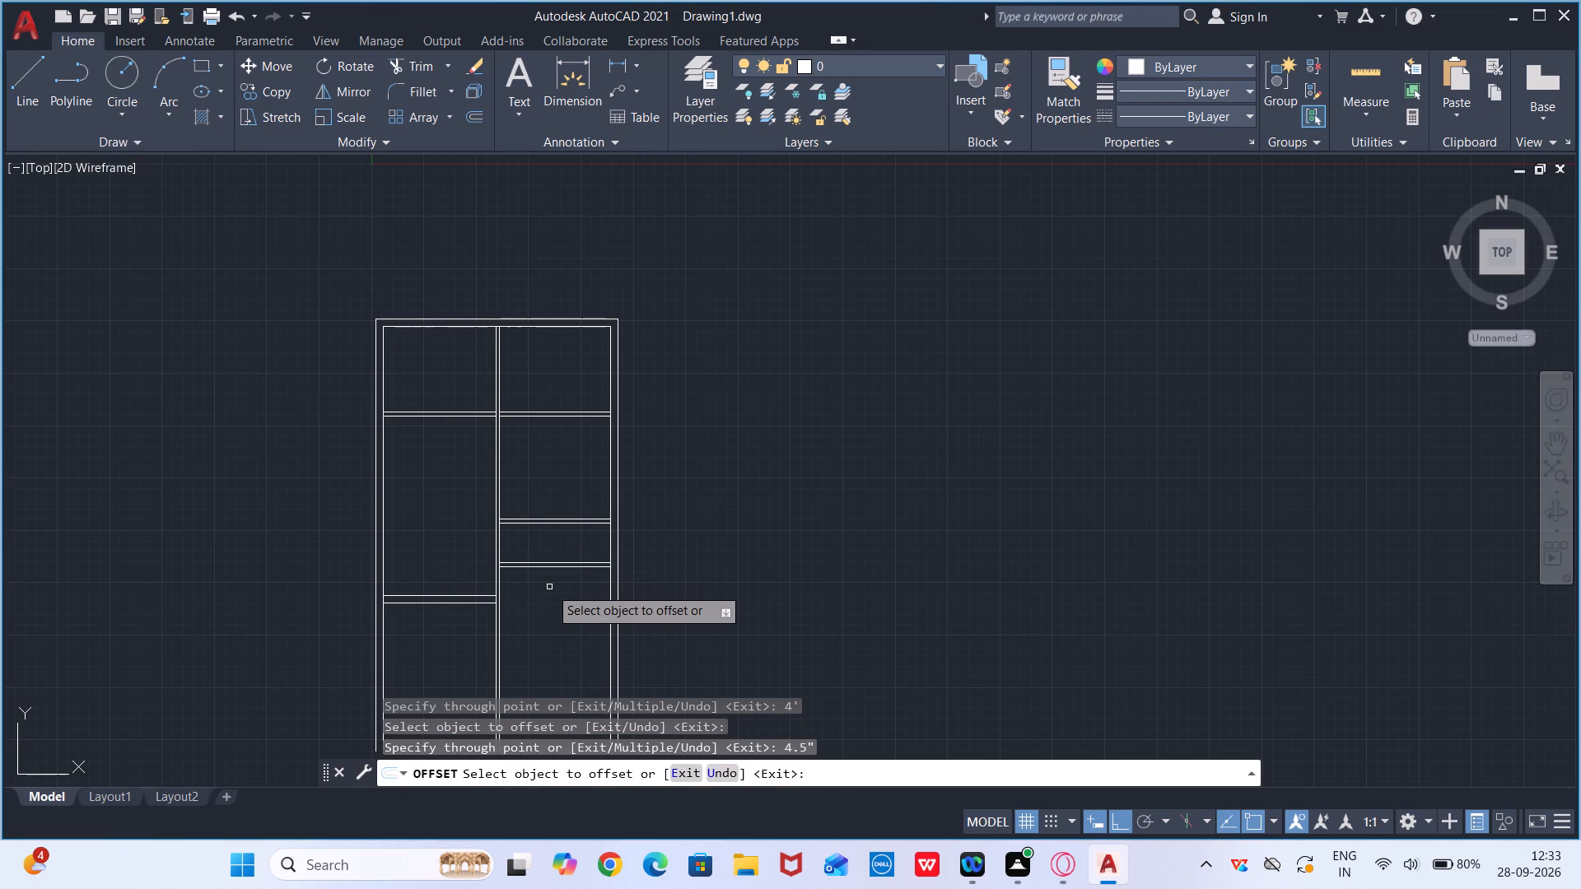
Offset the right outer wall's inner line 6' inward, and offset that copy another 4.5" to form a vertical partition.
scroll(732, 528, down, 1)
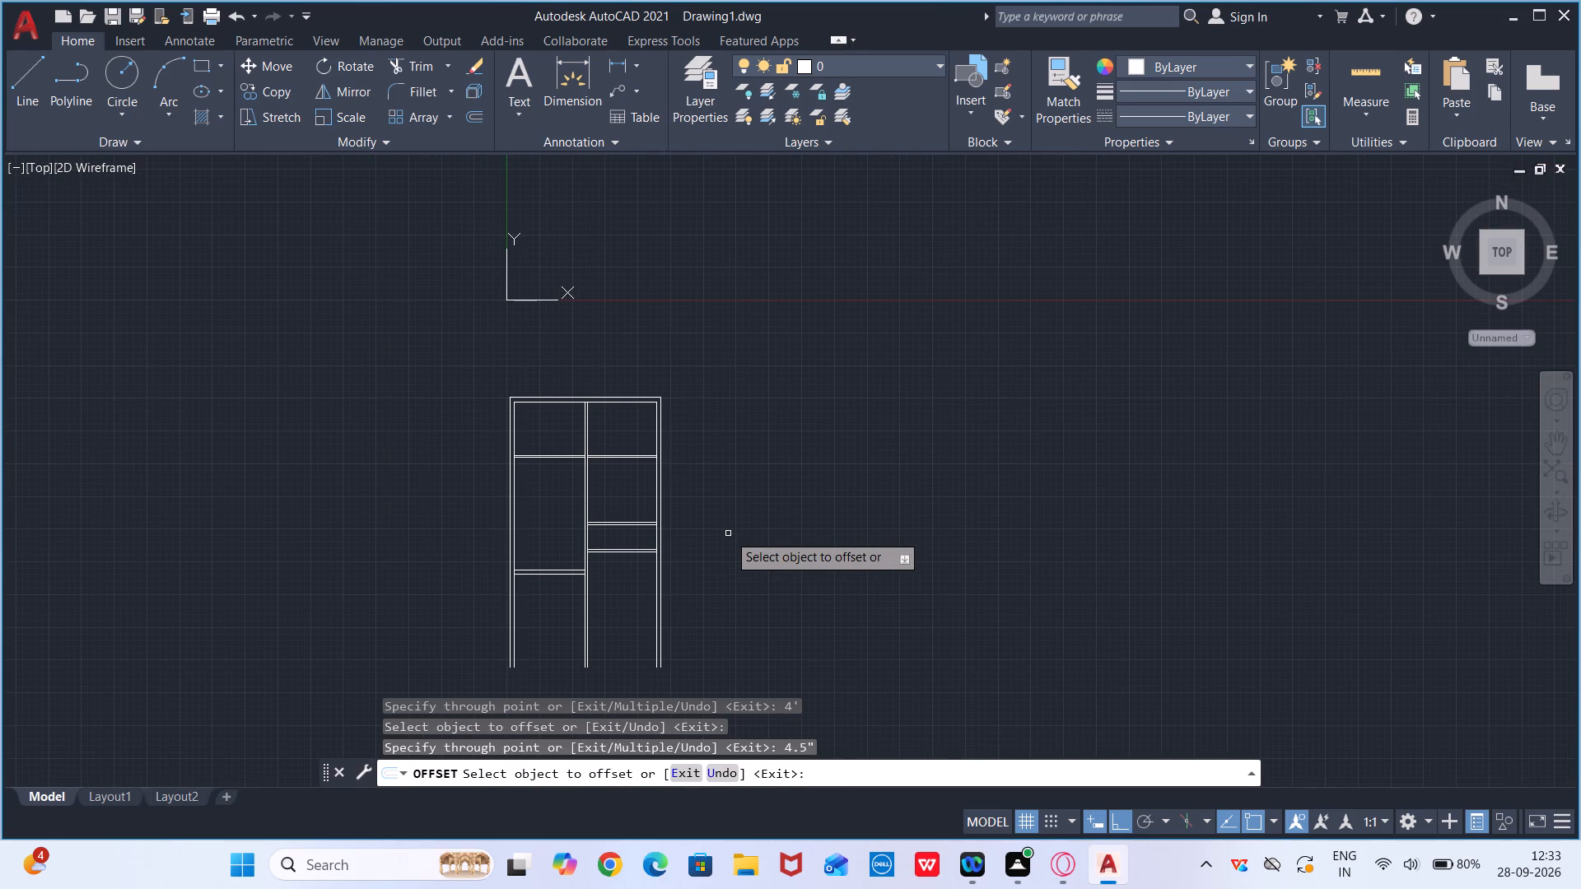
middle_drag(727, 534, 561, 518)
scroll(484, 538, up, 3)
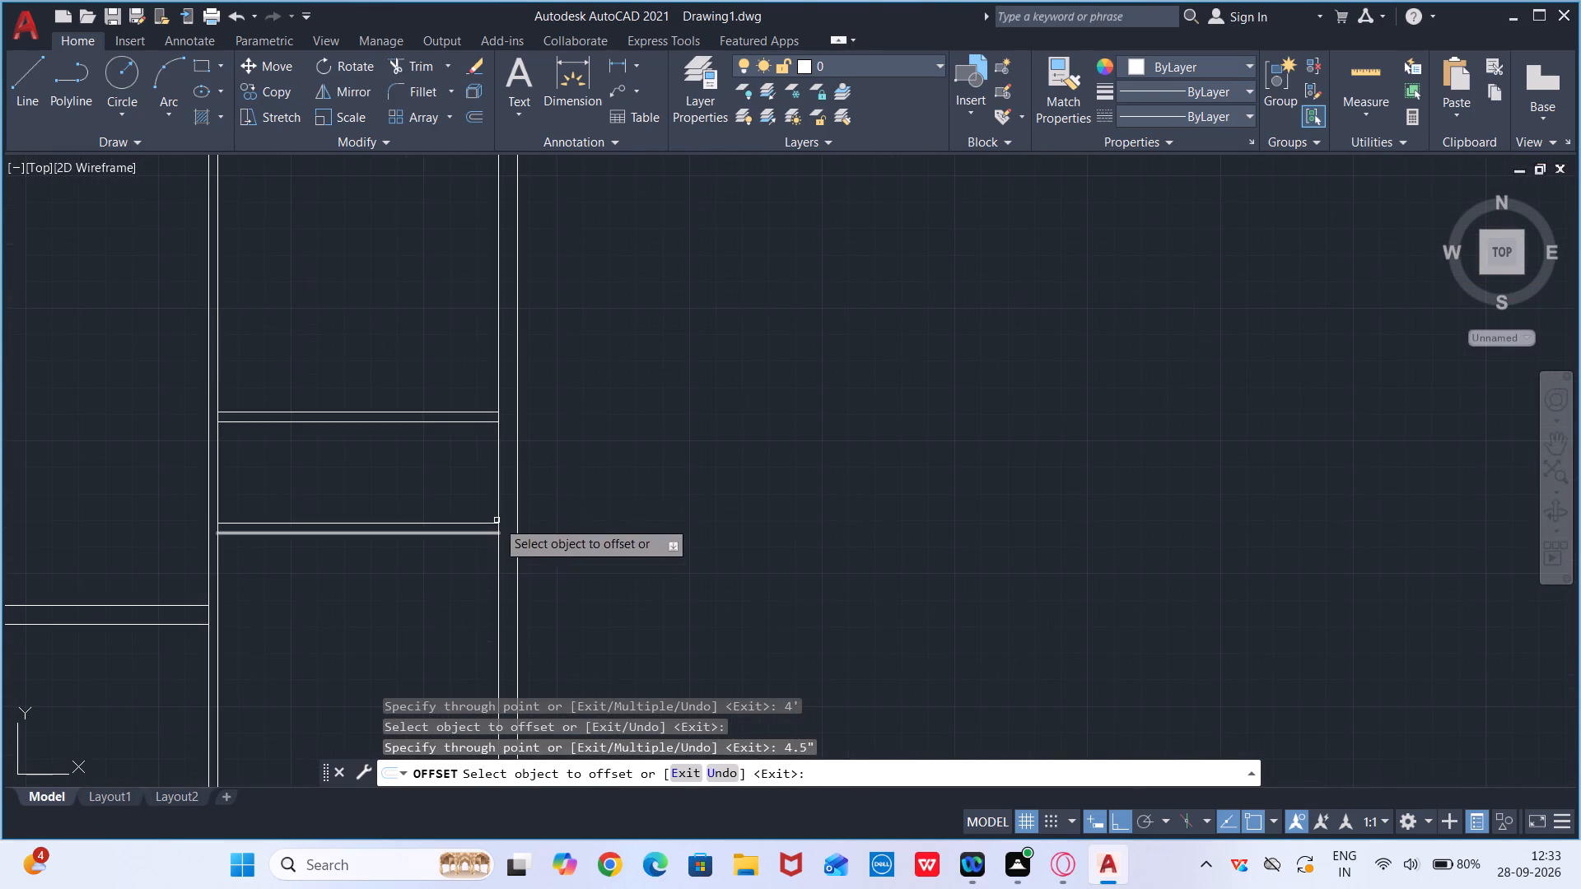
click(497, 503)
text(6')
key(Return)
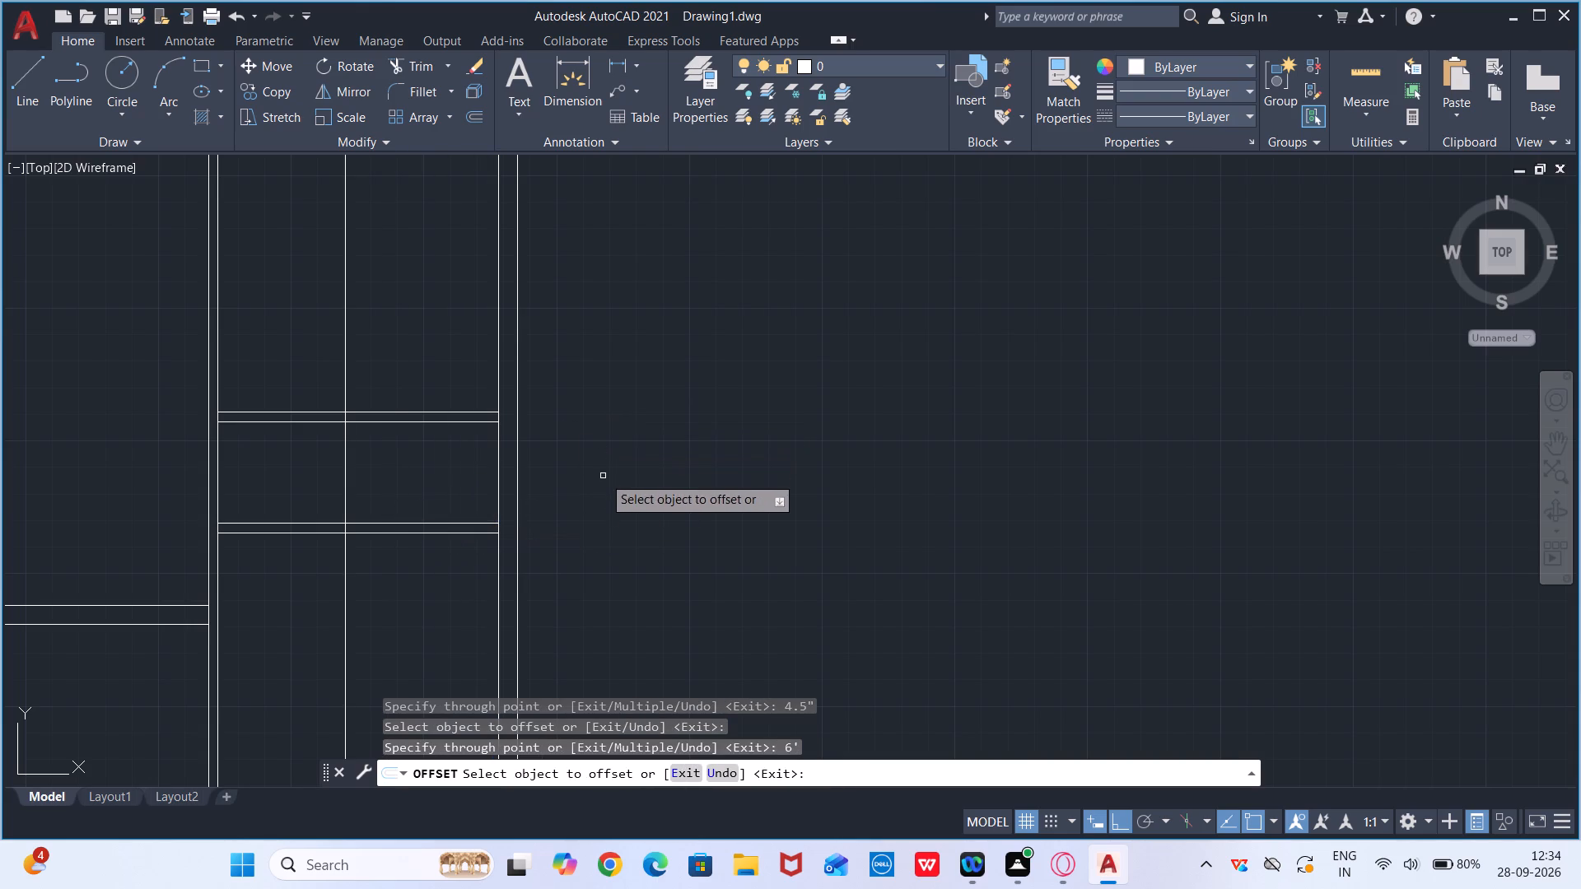
click(346, 562)
text(4.5")
key(Return)
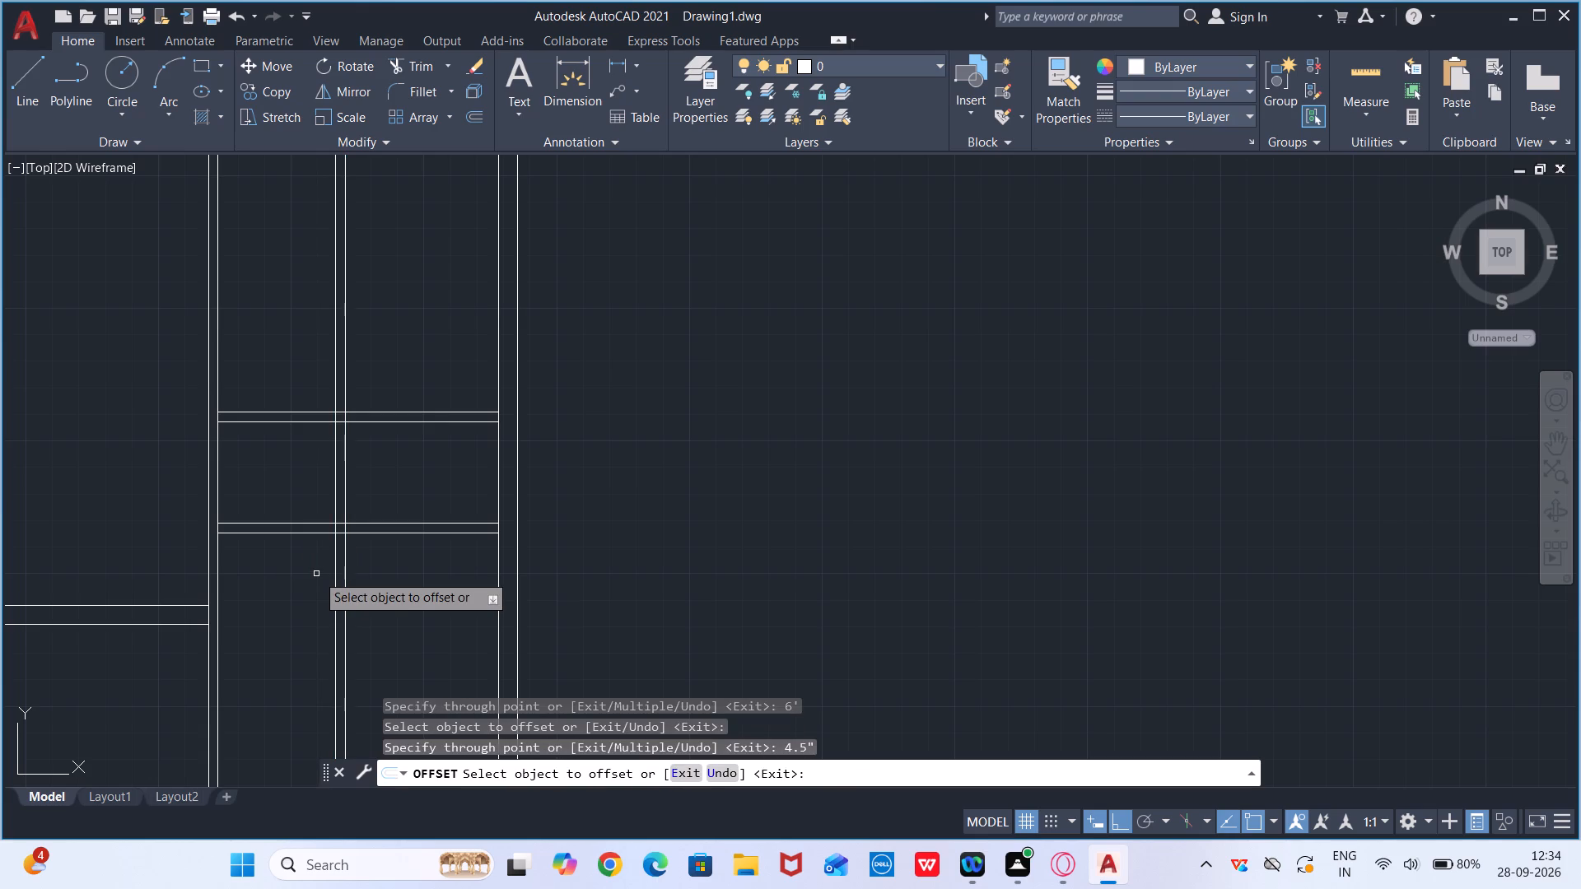
Trim the new partitions to enclose a small room against the right wall, removing the excess lines beyond it and inside the partition above.
key(Escape)
text(TR)
key(Return)
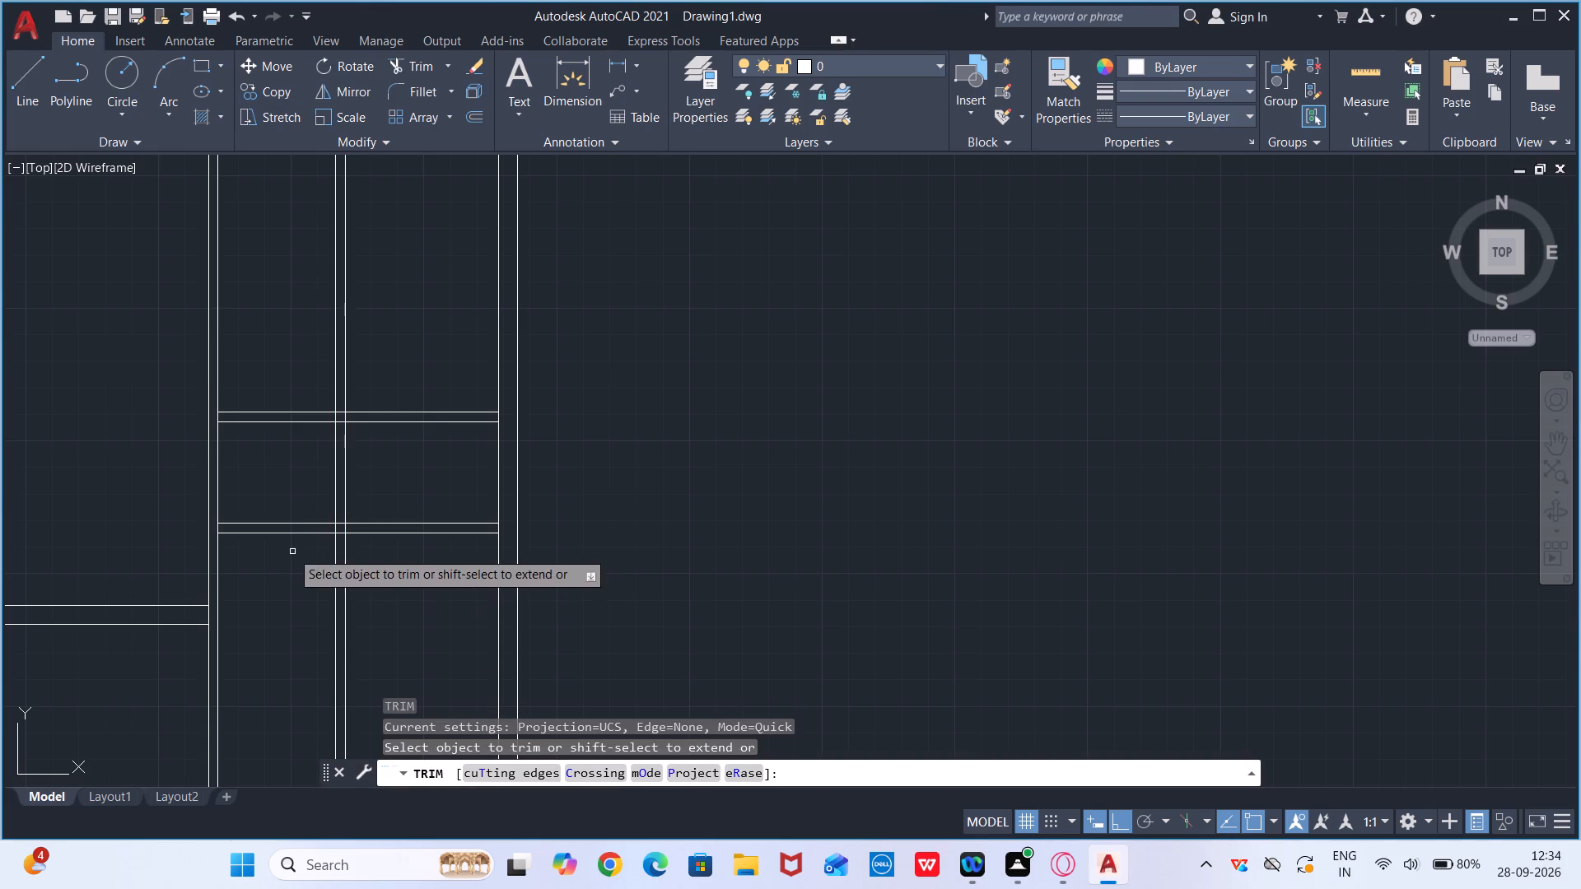
drag(259, 471, 266, 597)
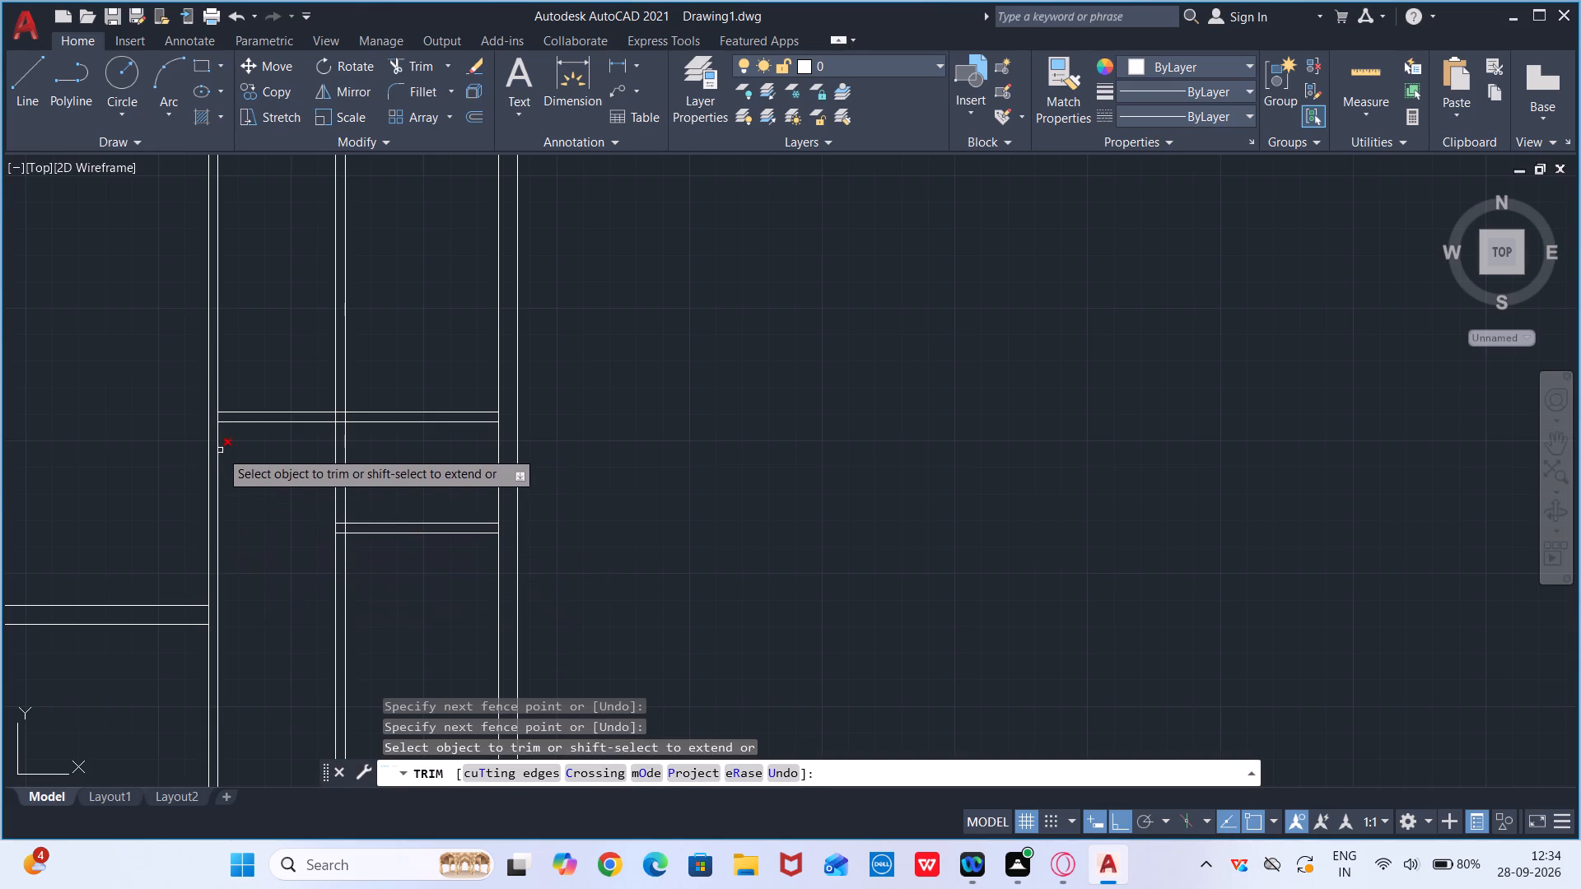
drag(255, 596, 394, 639)
drag(399, 314, 310, 305)
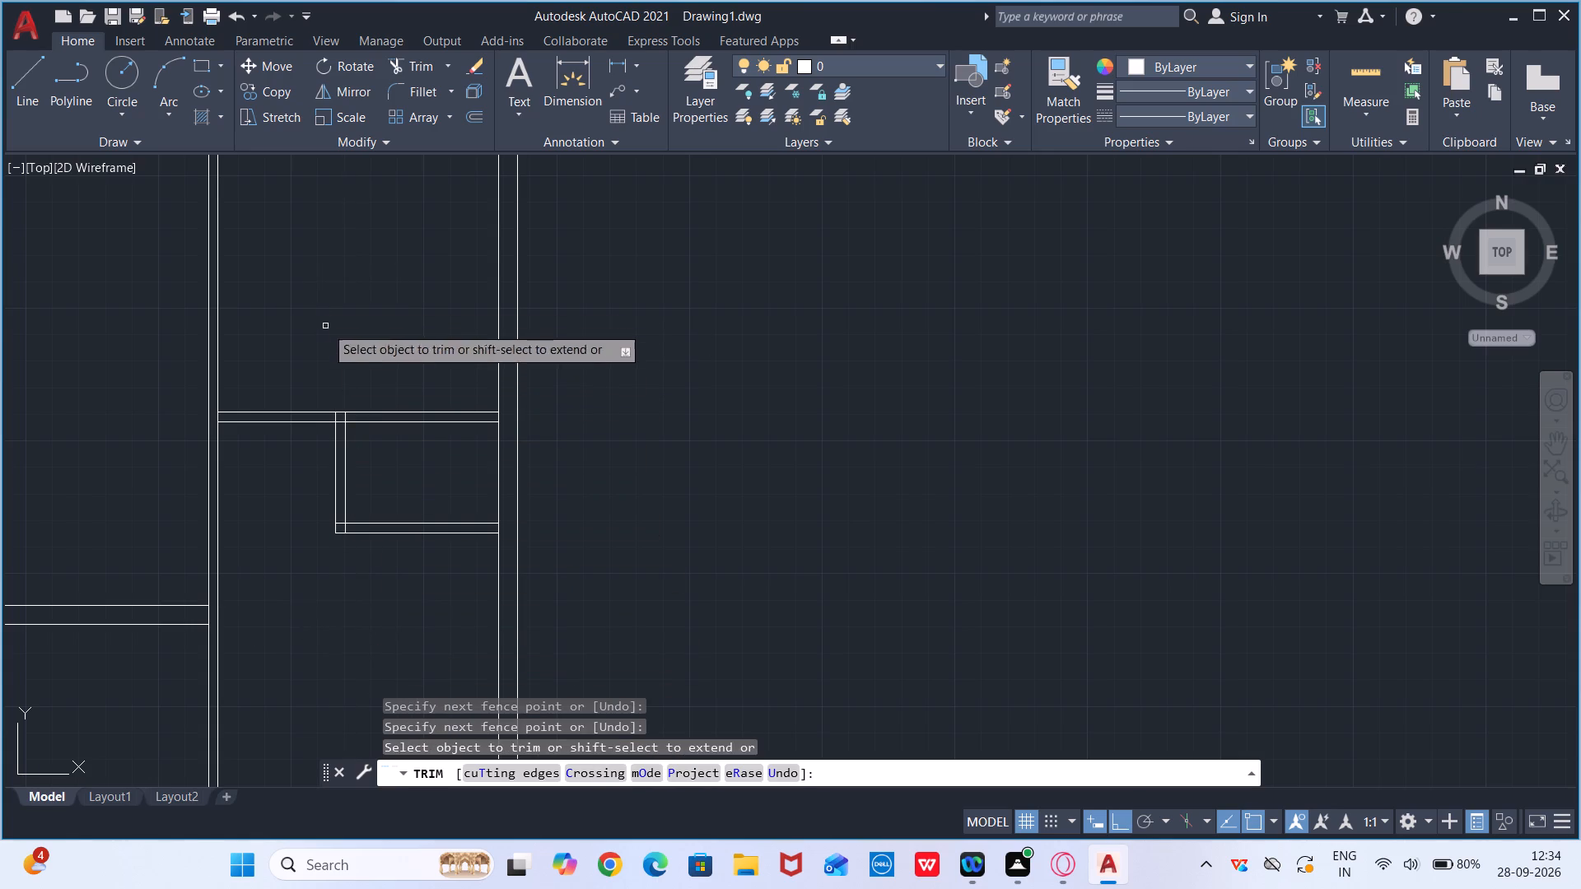
scroll(342, 387, up, 2)
click(320, 463)
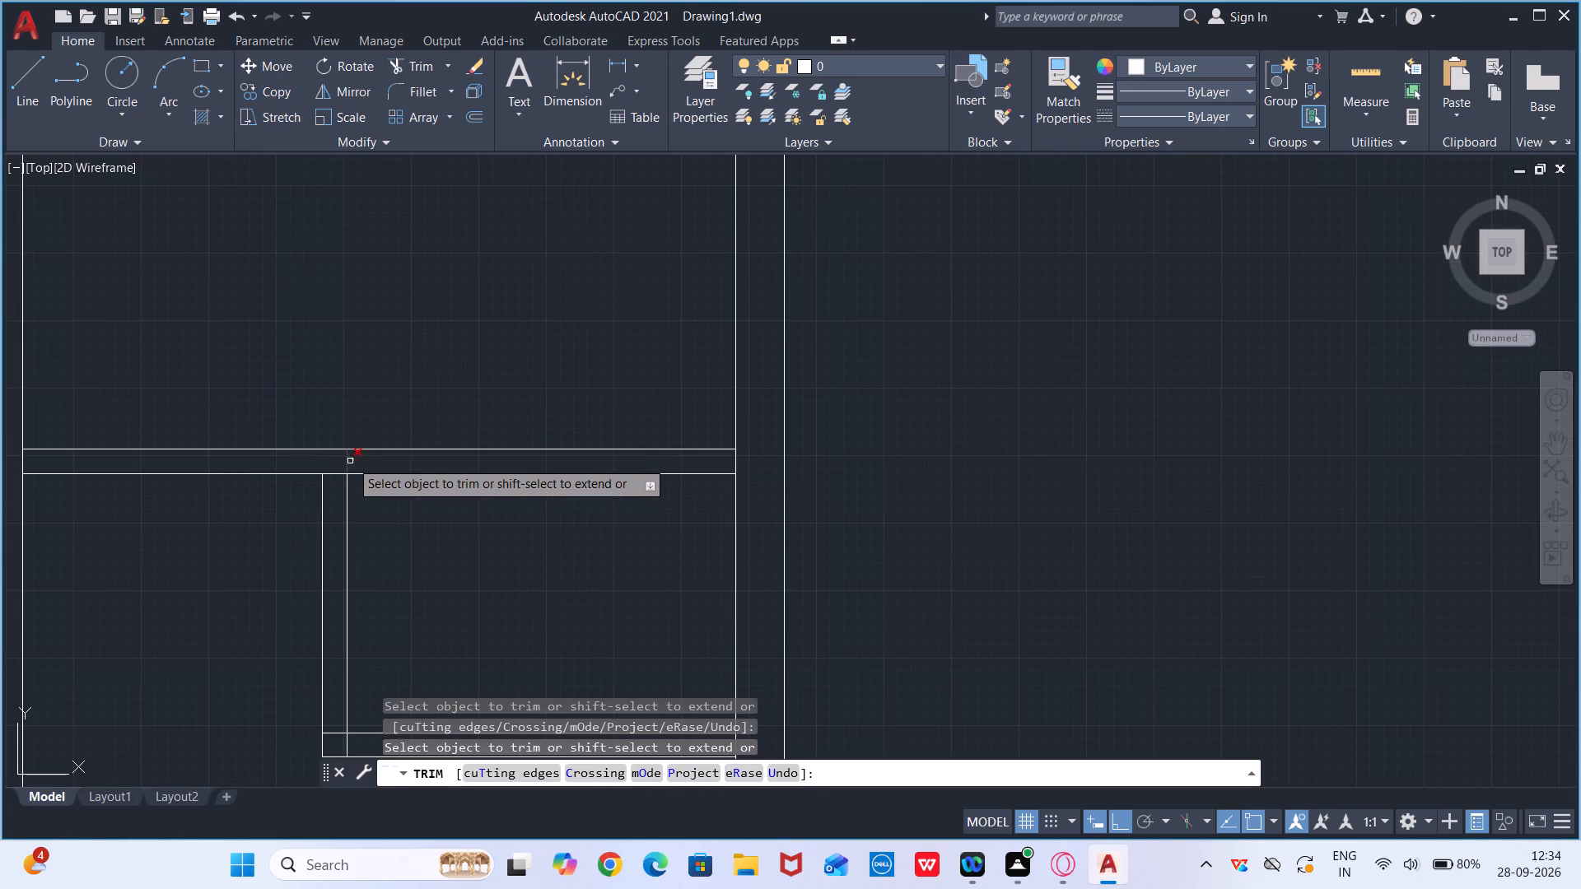
click(349, 460)
scroll(375, 514, down, 4)
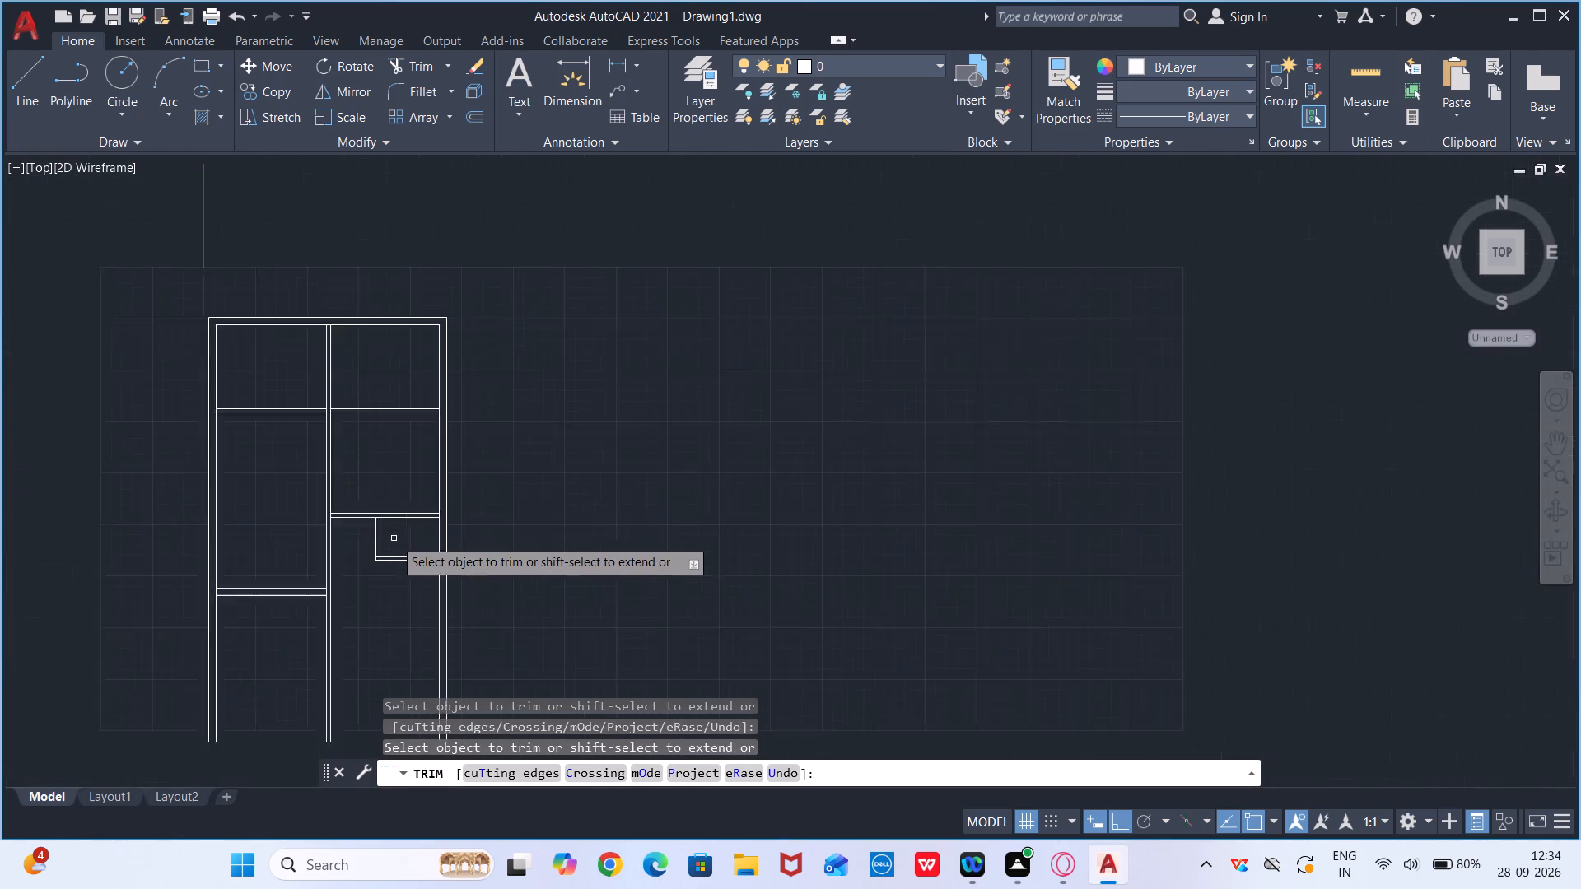
scroll(394, 538, down, 1)
key(Escape)
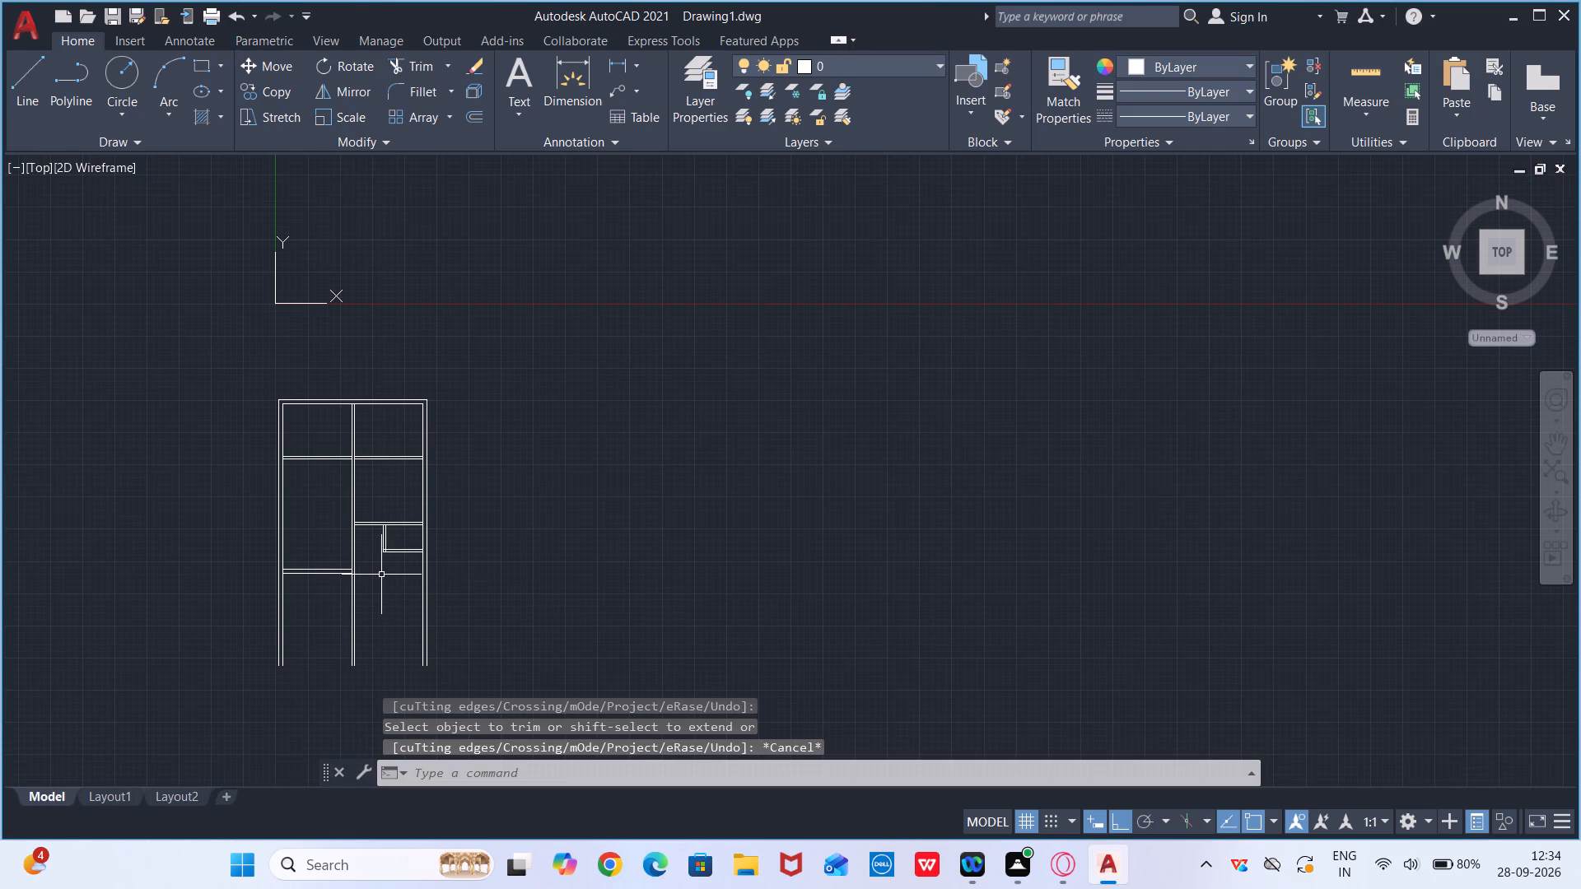
Offset the small room's bottom partition line 11'3" downward, and offset that copy 9" to form a wall.
middle_drag(366, 569, 357, 538)
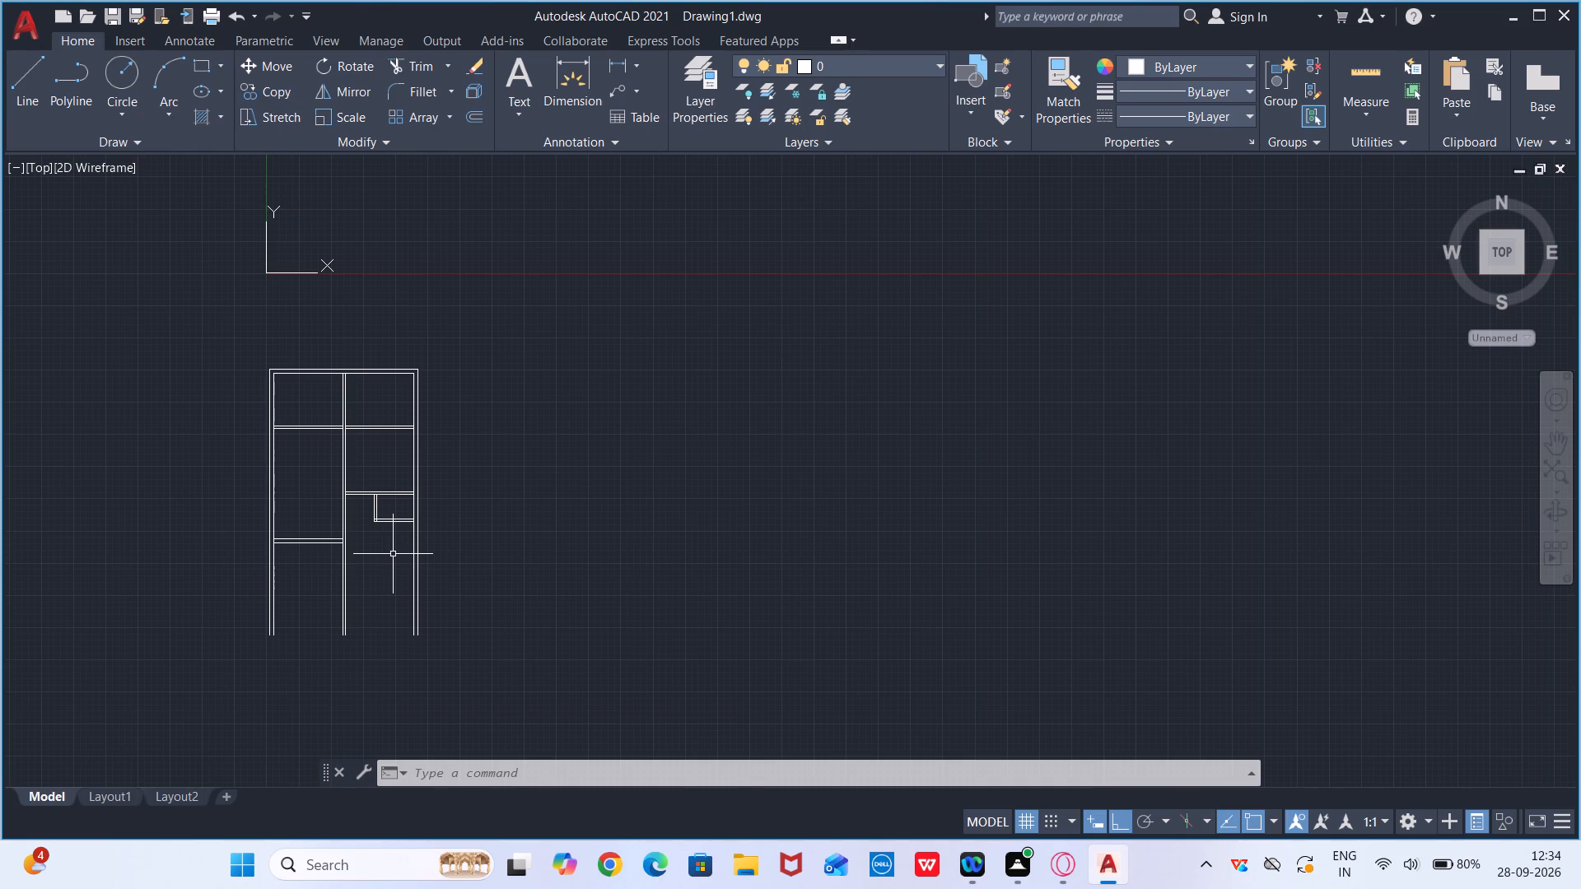
scroll(382, 542, up, 1)
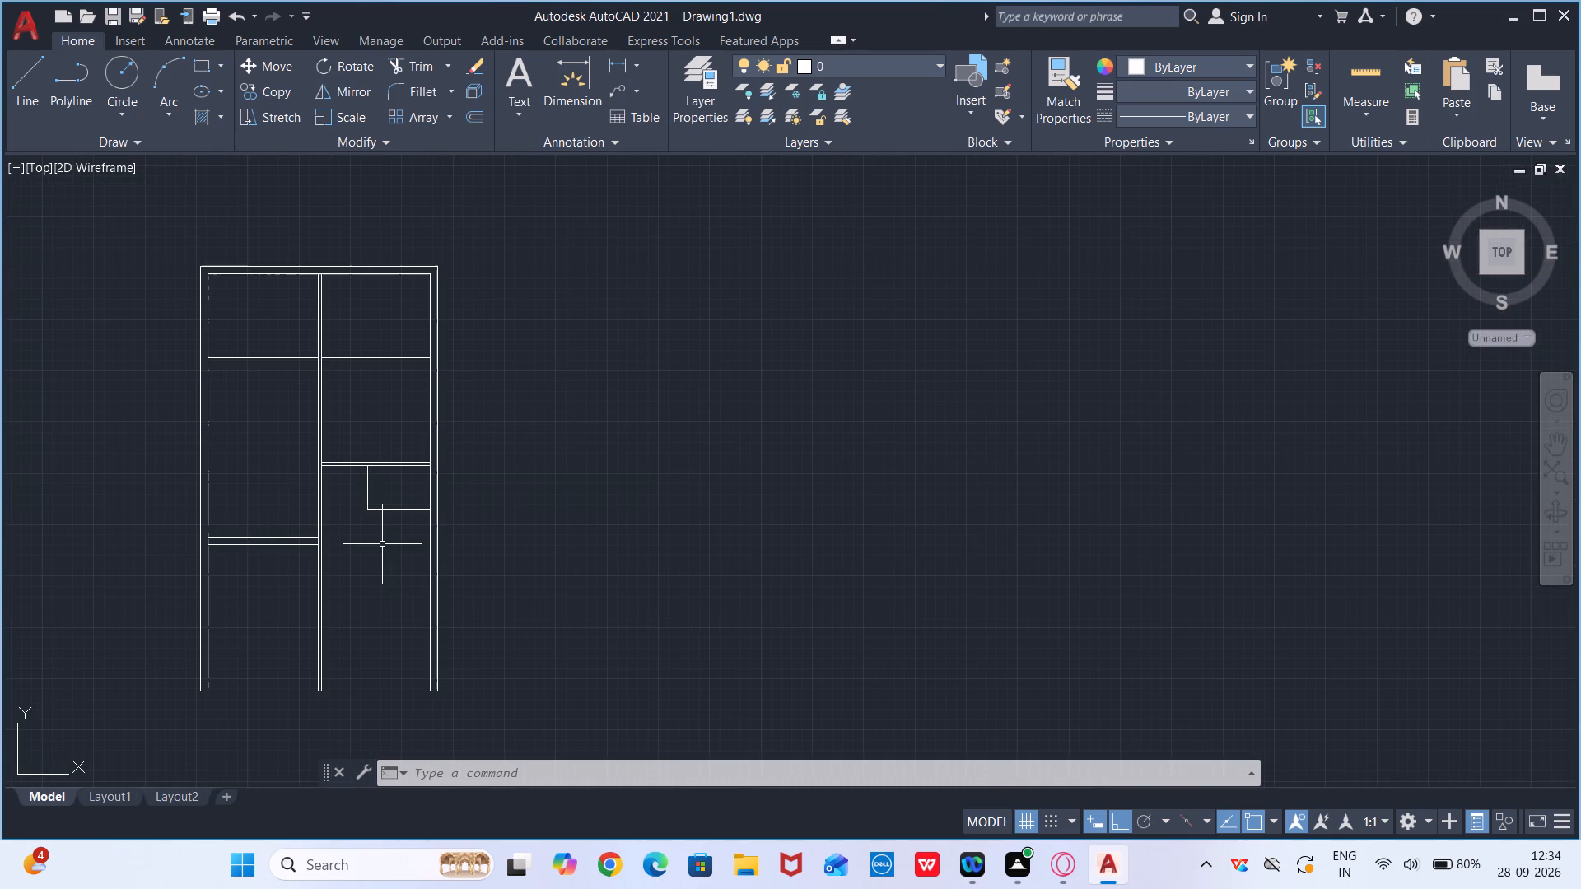
text(OF)
key(Return)
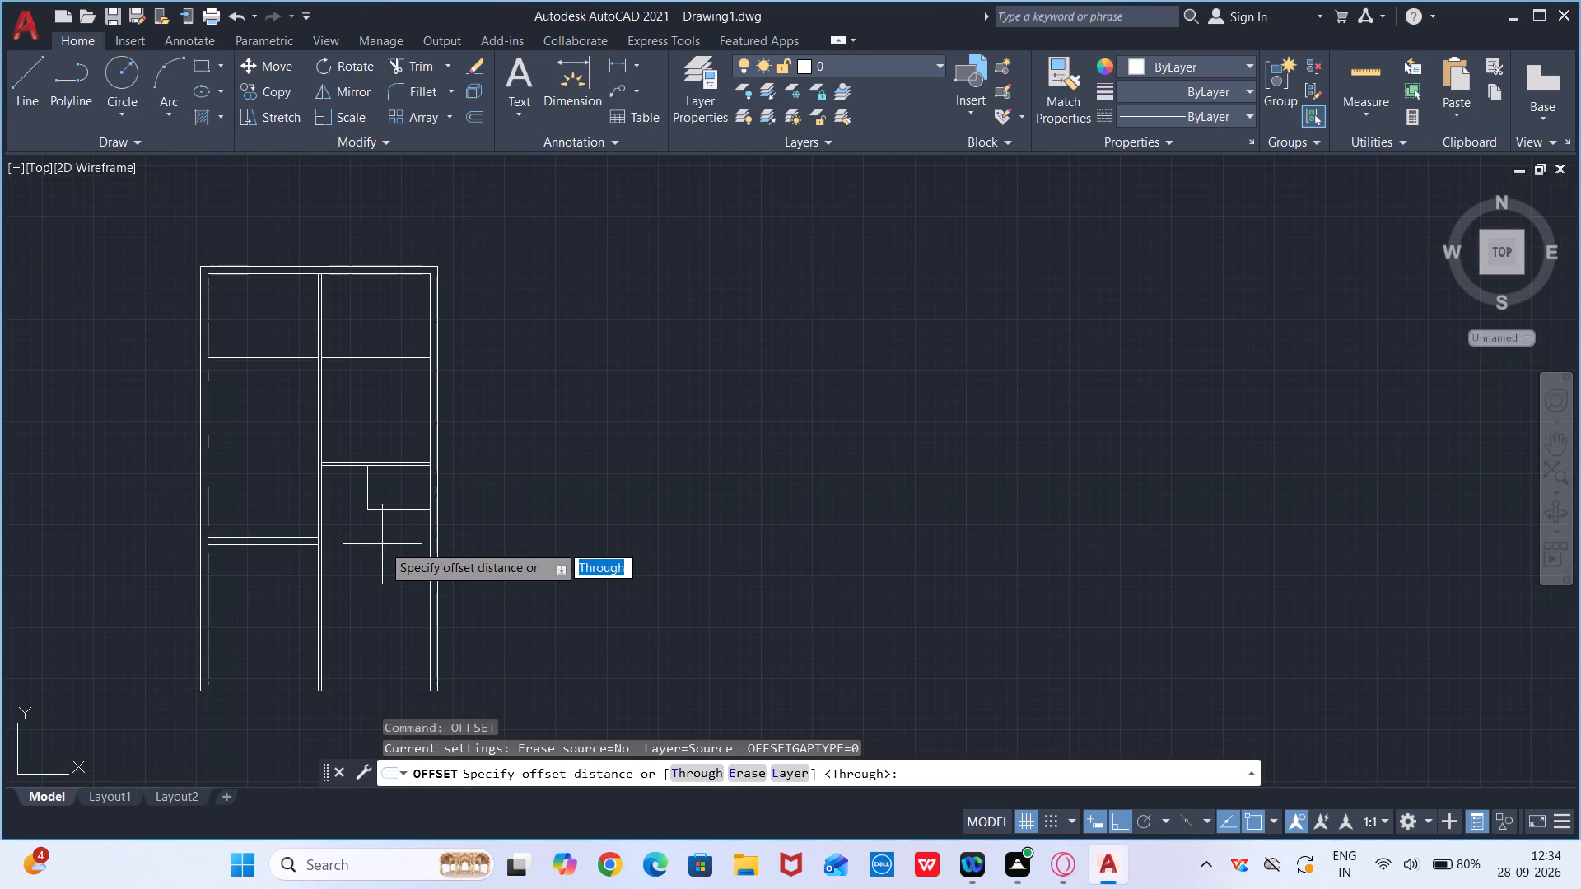
key(Return)
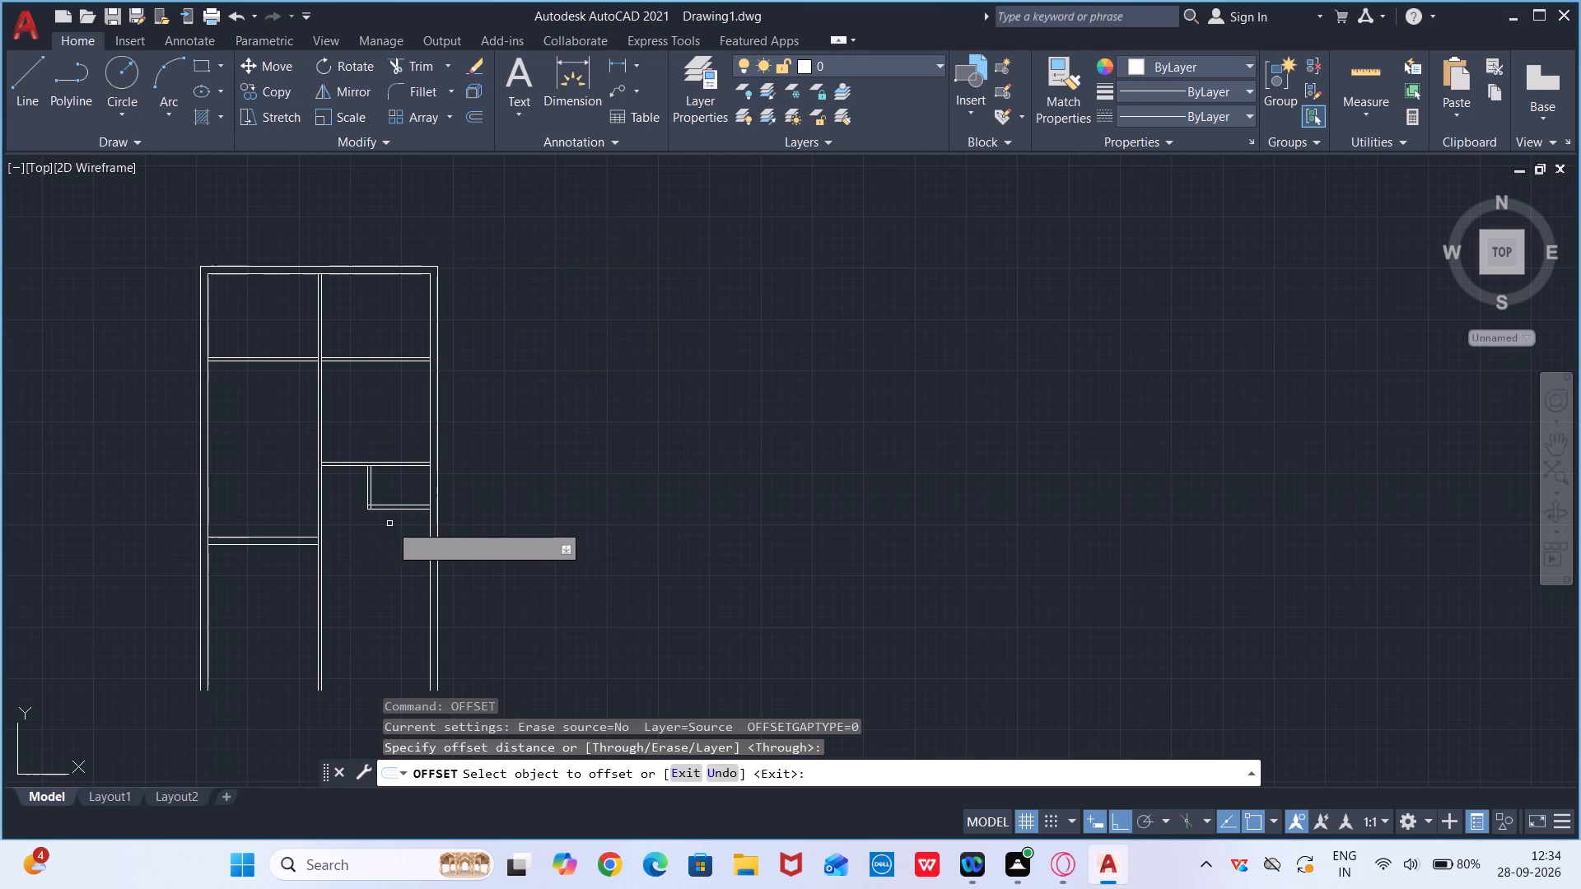
click(399, 510)
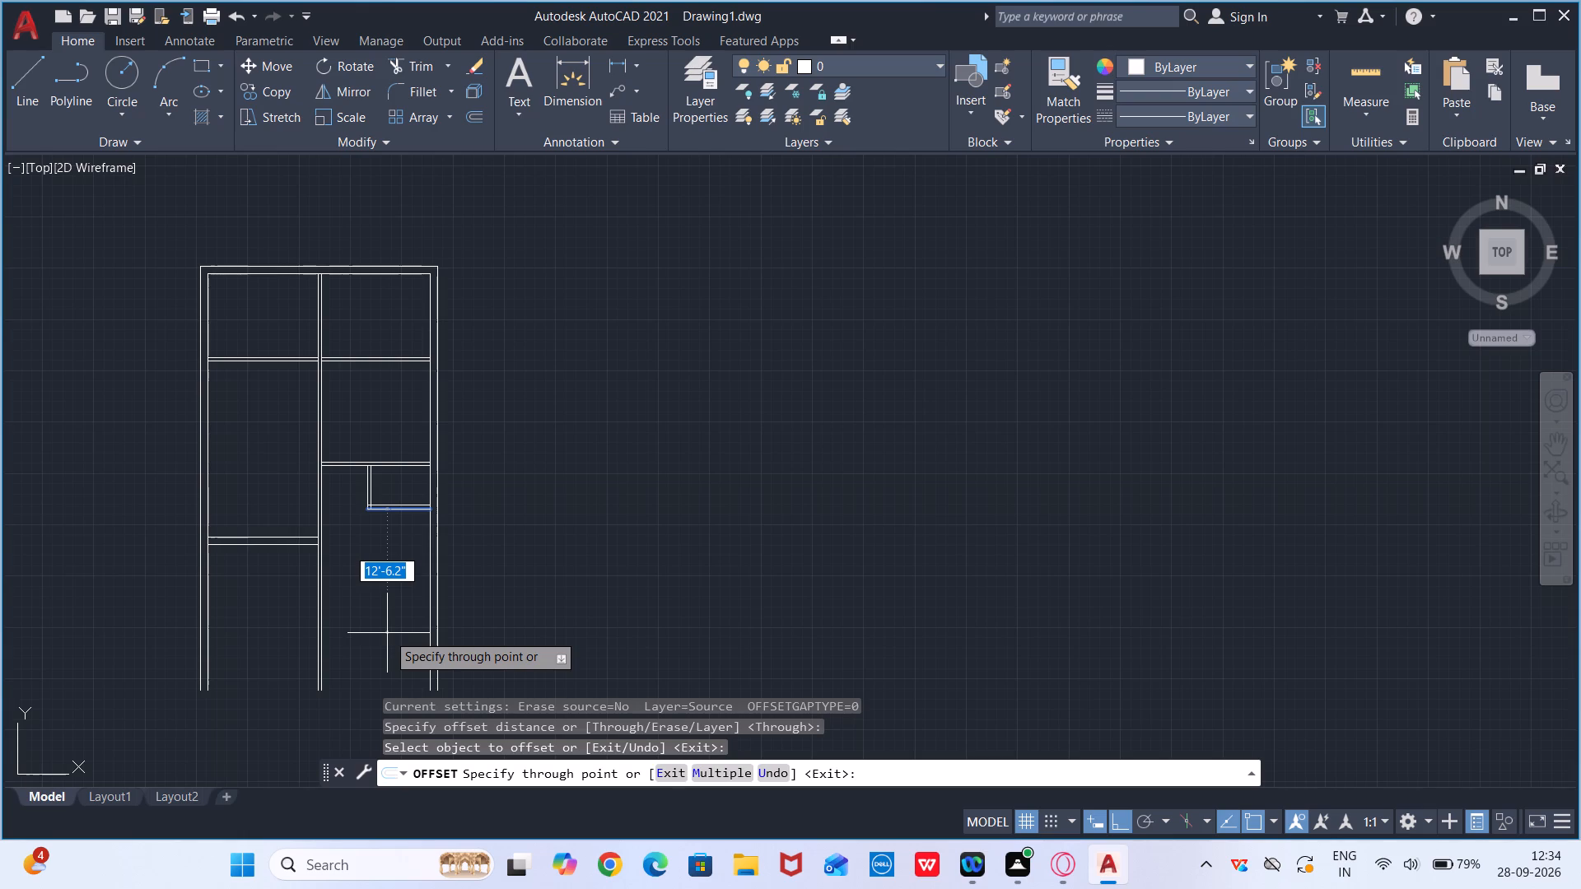
text(11)
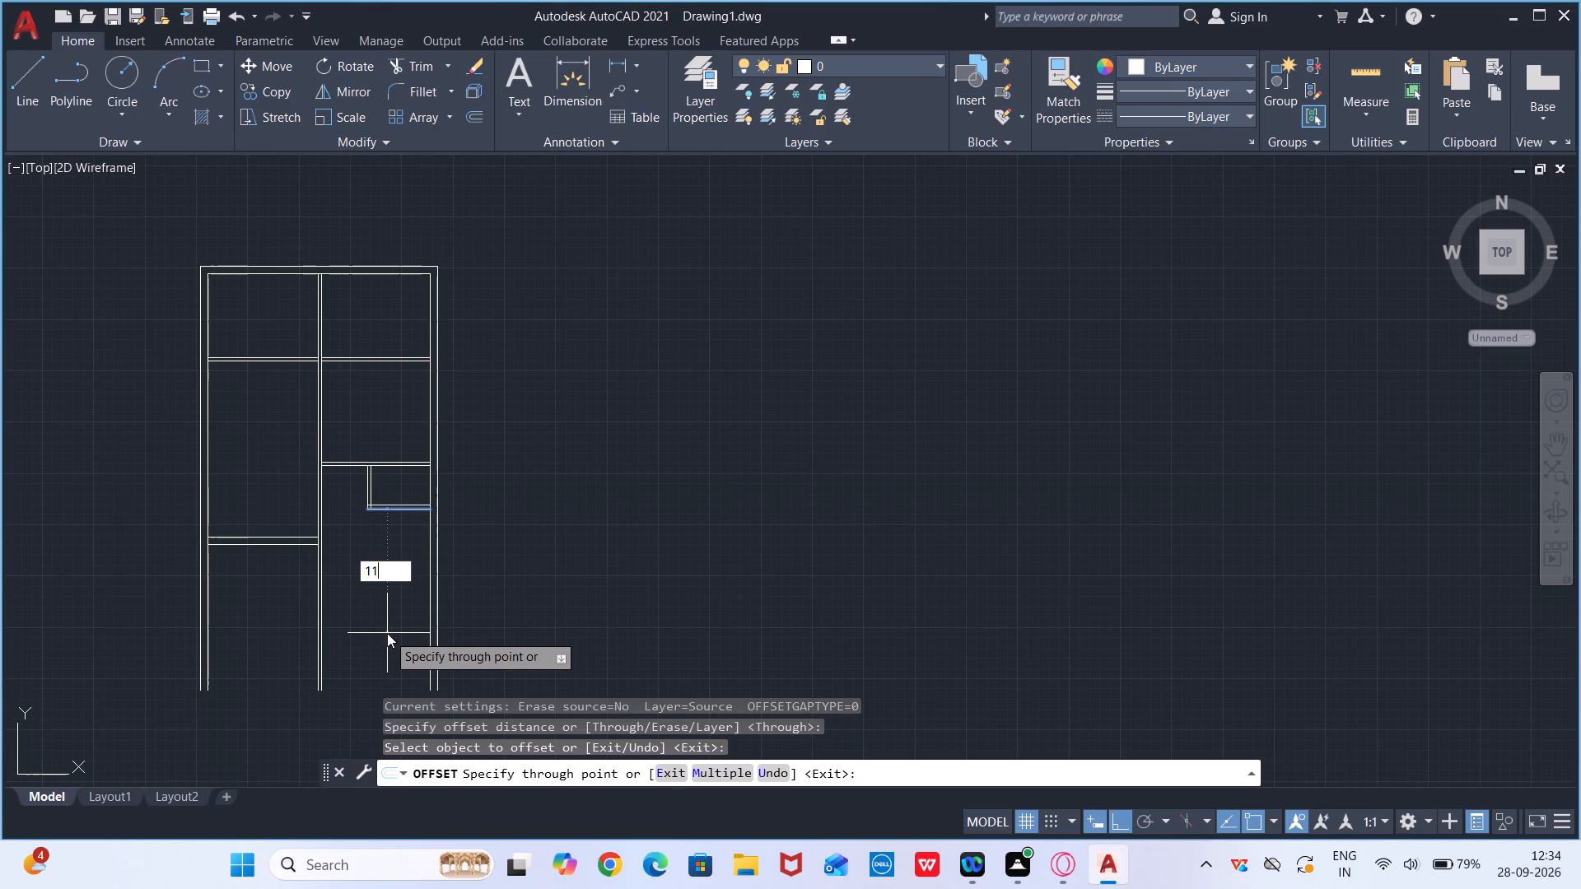
text('3")
key(Return)
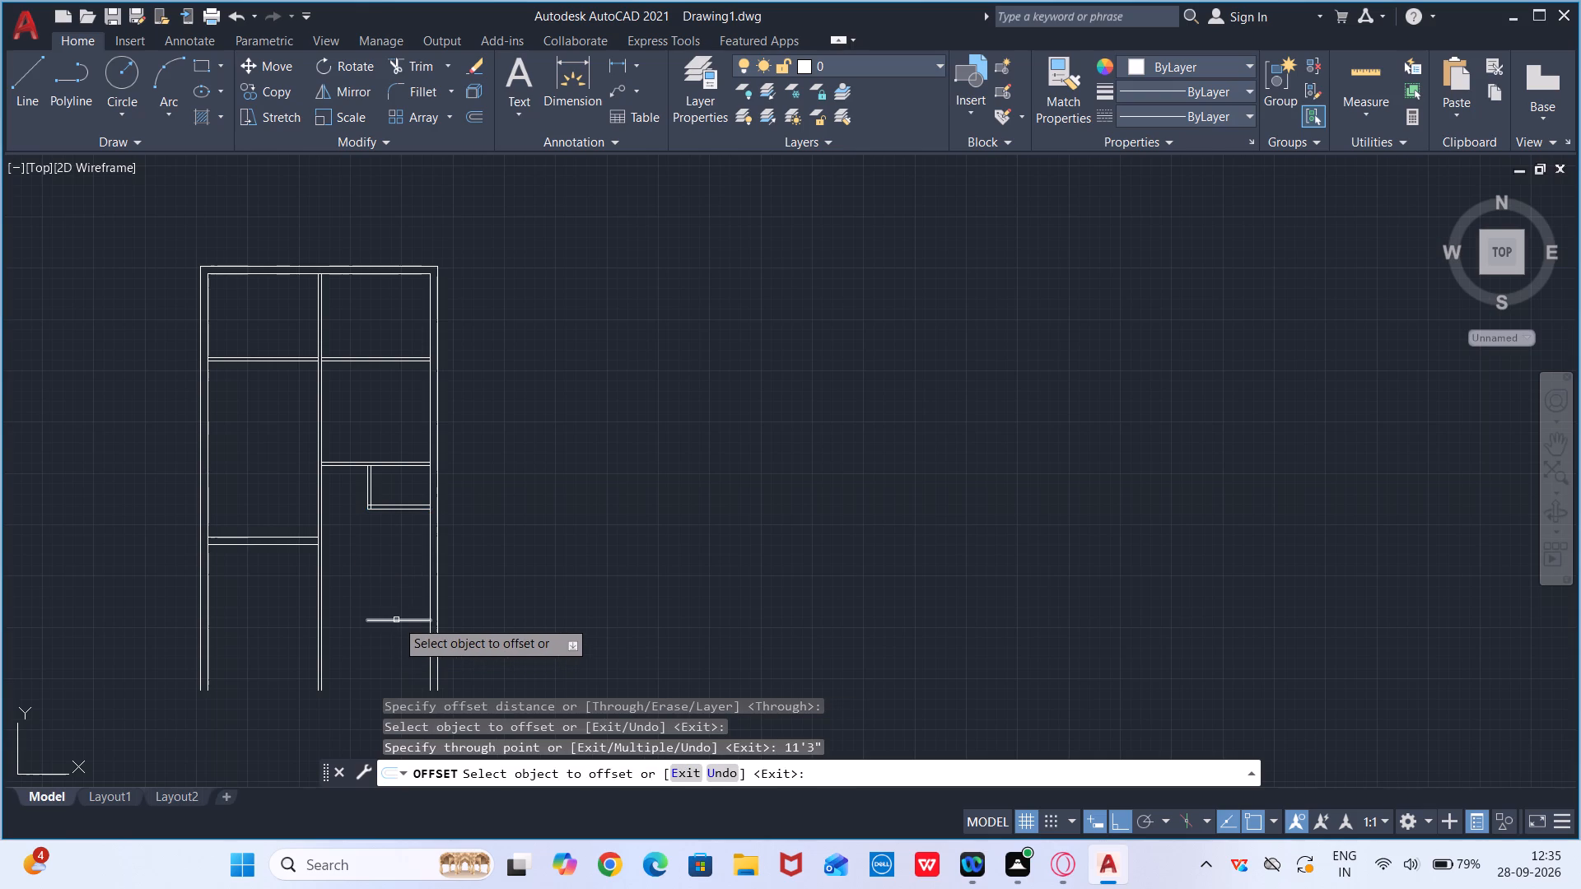
click(396, 620)
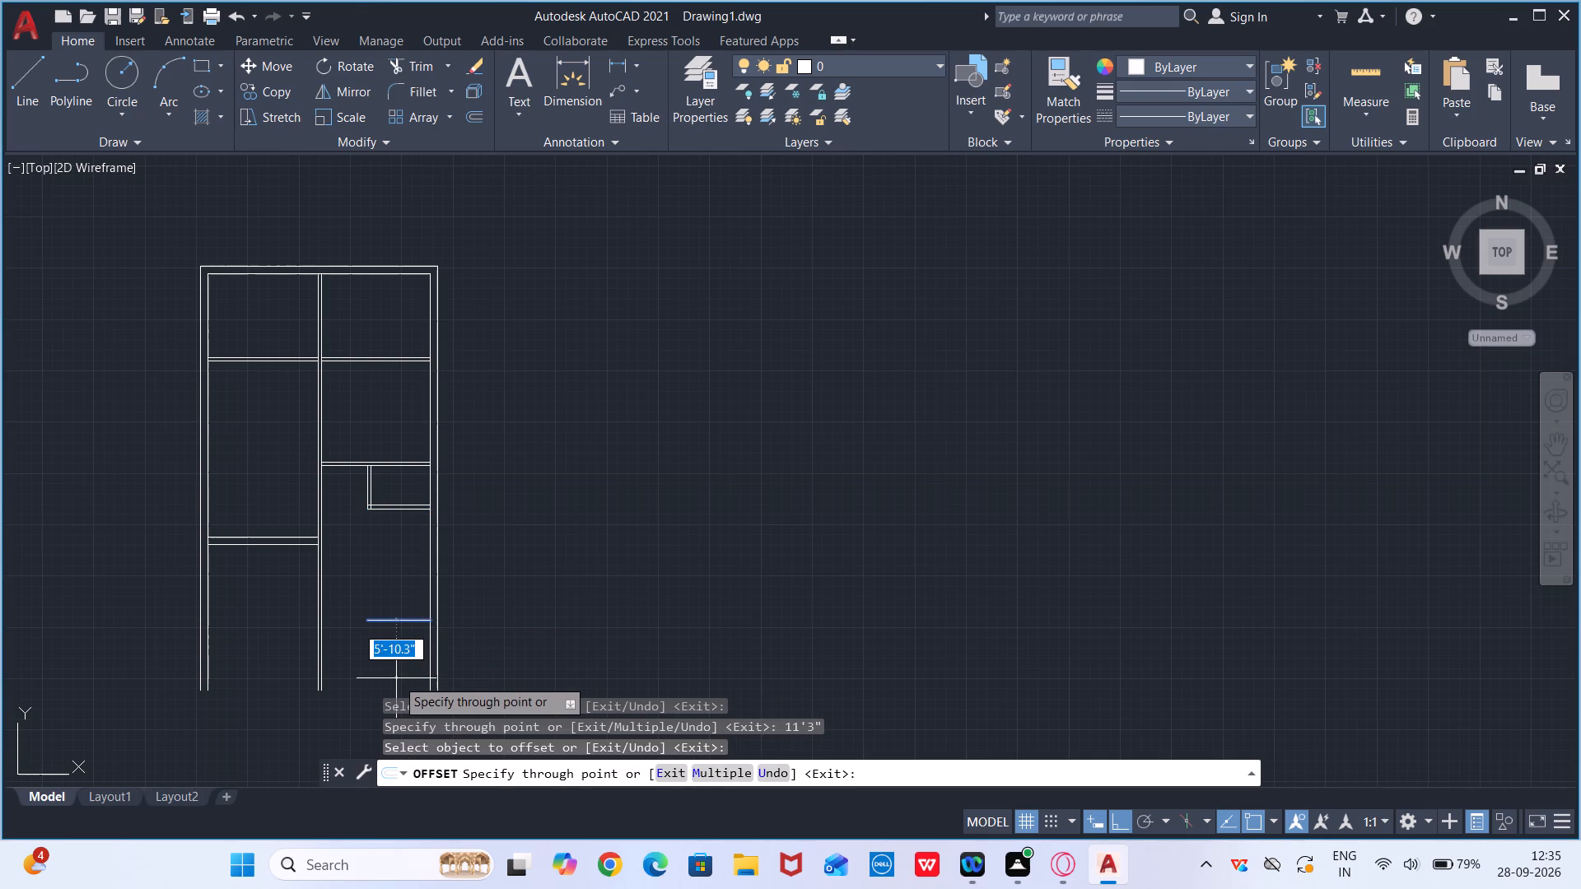
text(9")
key(Return)
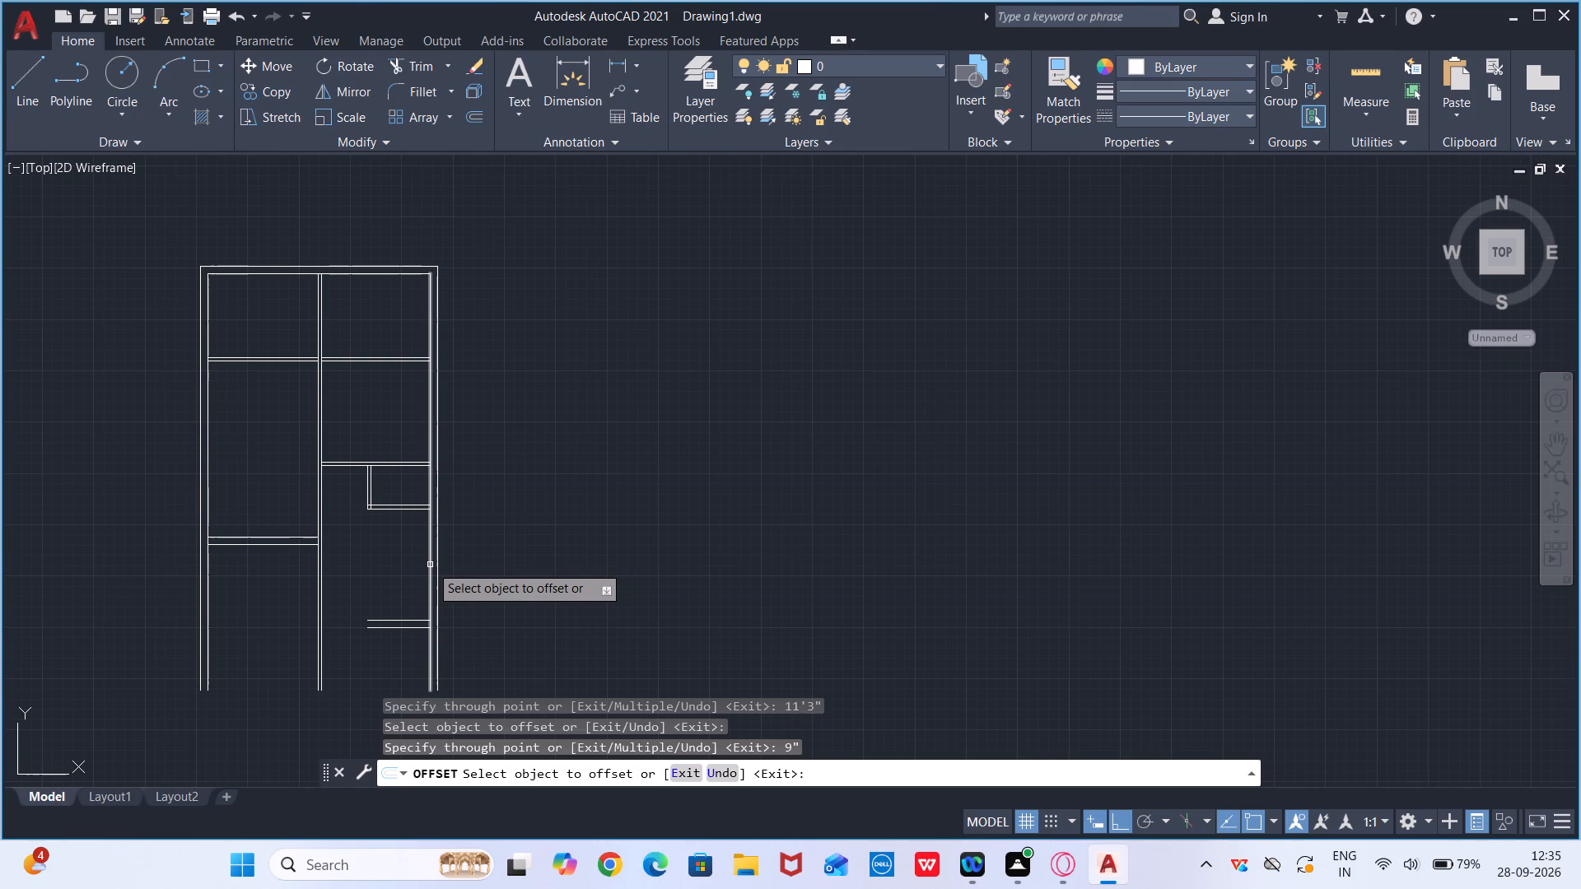
key(Escape)
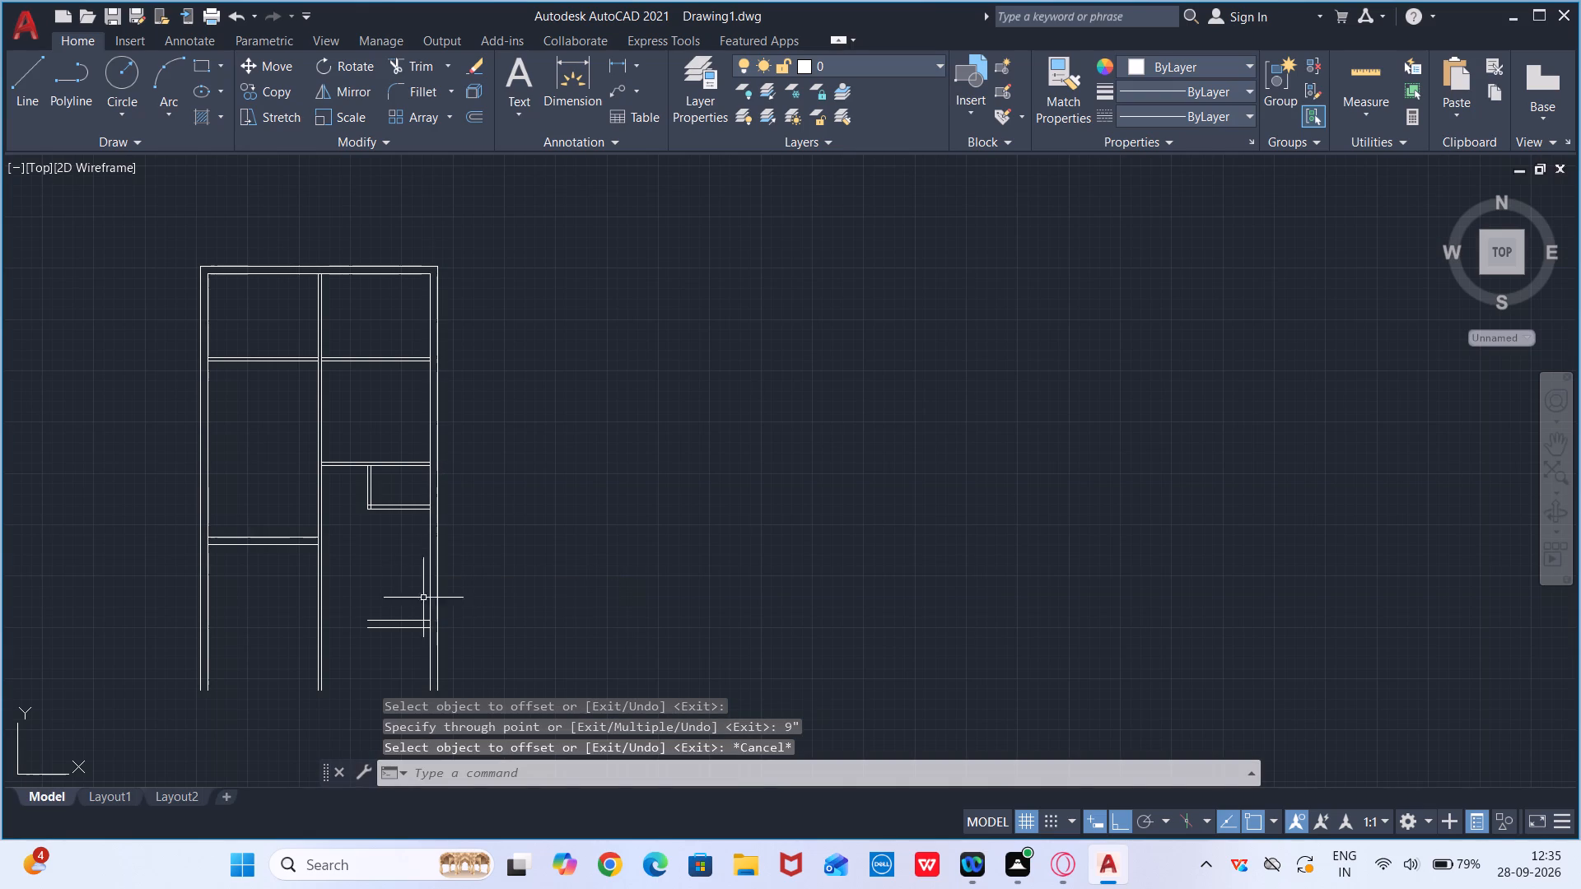
Extend both lines of the new 9" wall to meet the central vertical partition.
scroll(399, 631, up, 2)
scroll(399, 631, down, 3)
scroll(399, 631, up, 1)
text(EX)
key(Return)
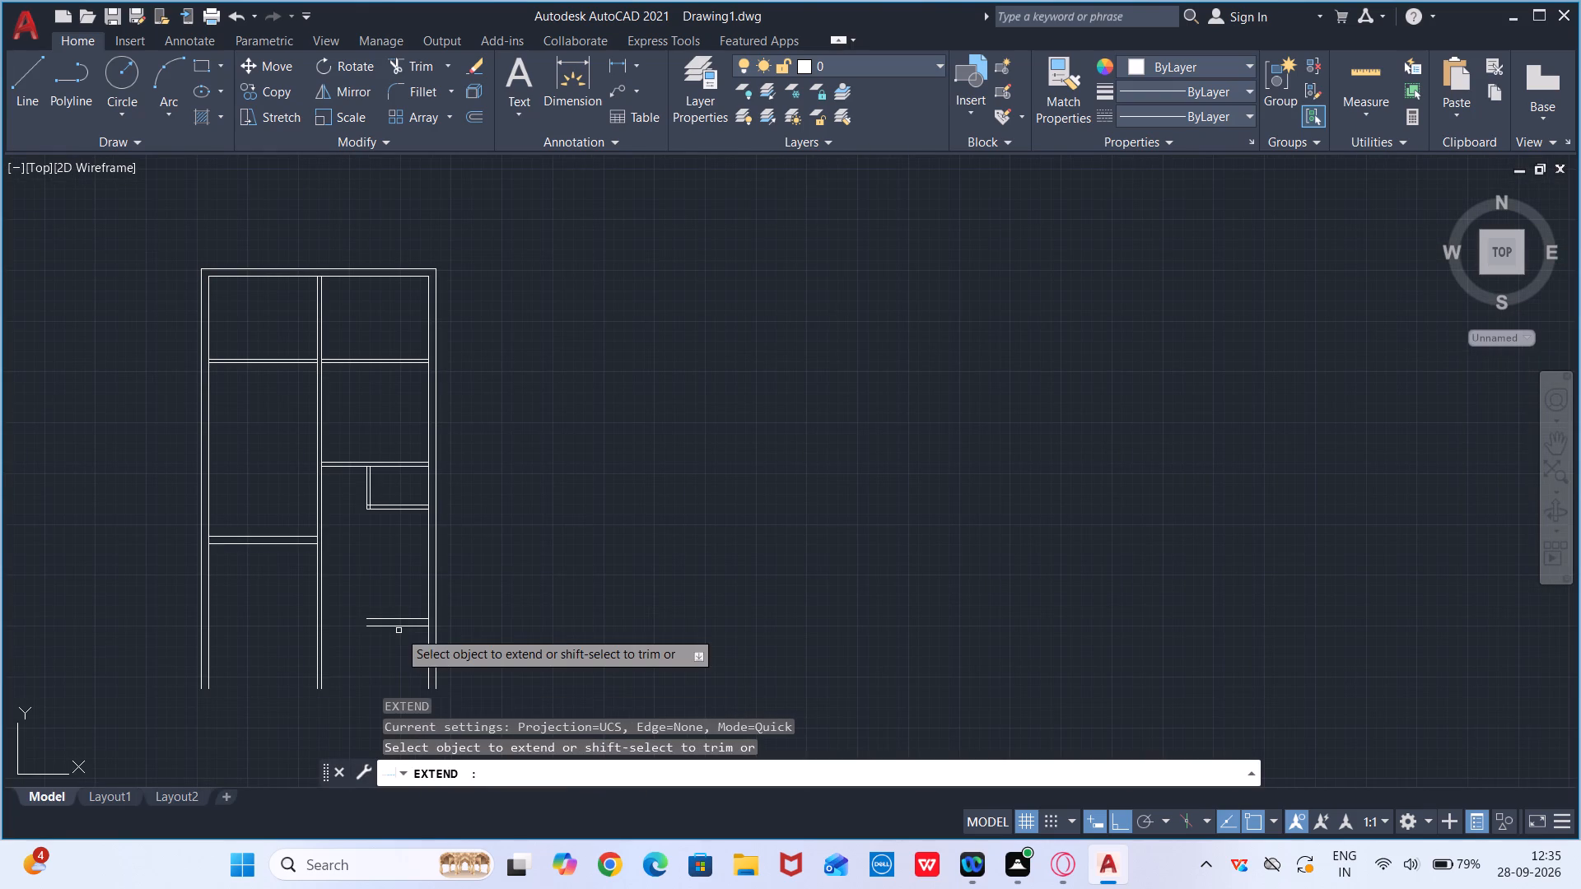
click(394, 619)
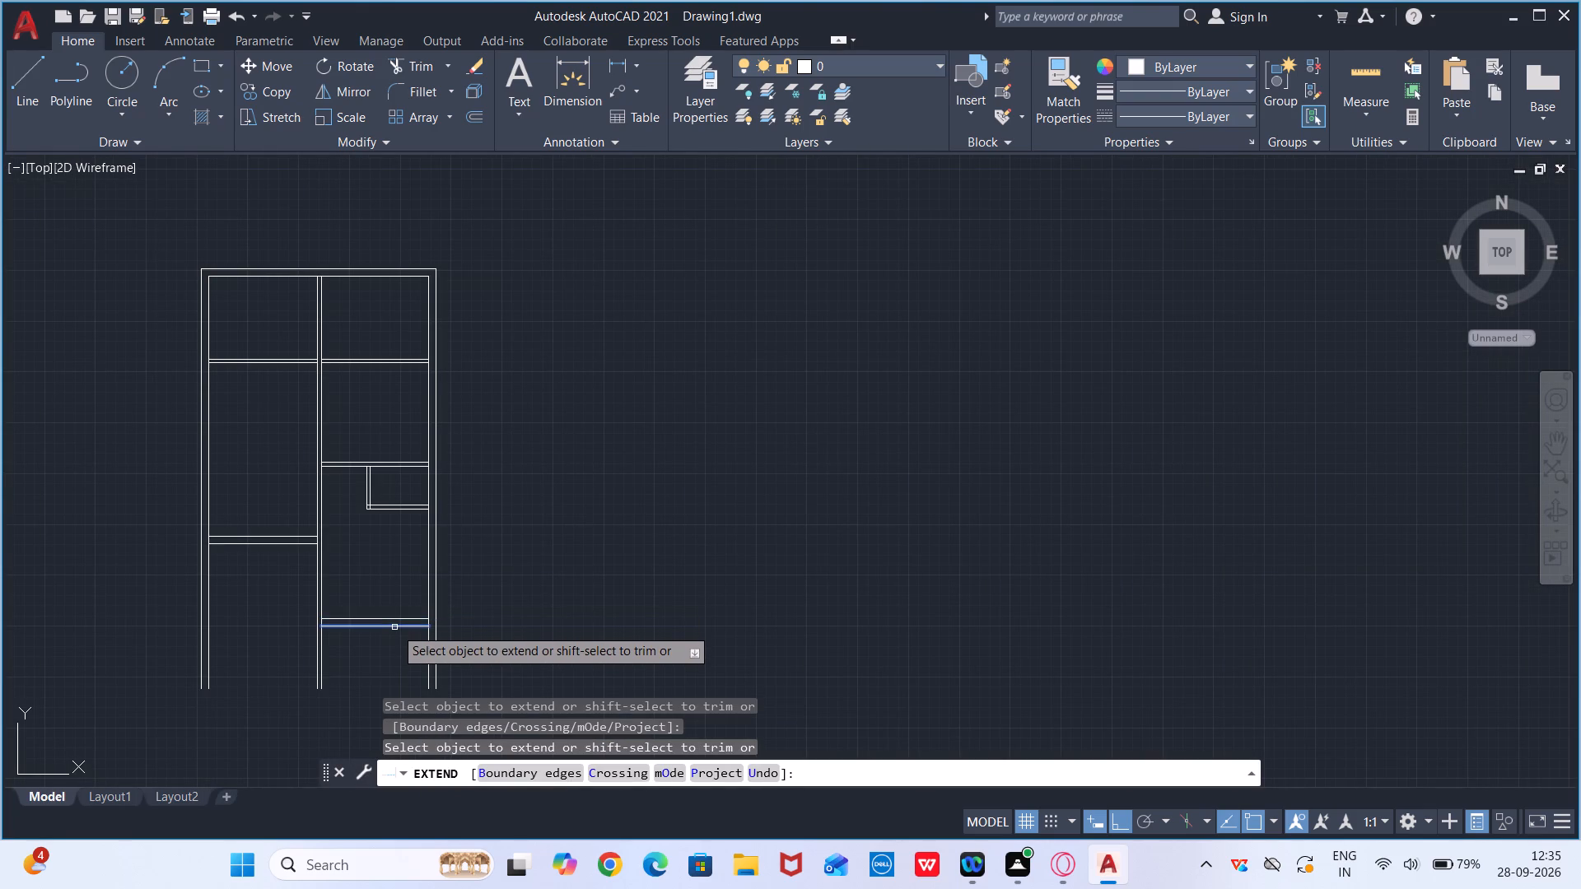
click(394, 627)
key(Escape)
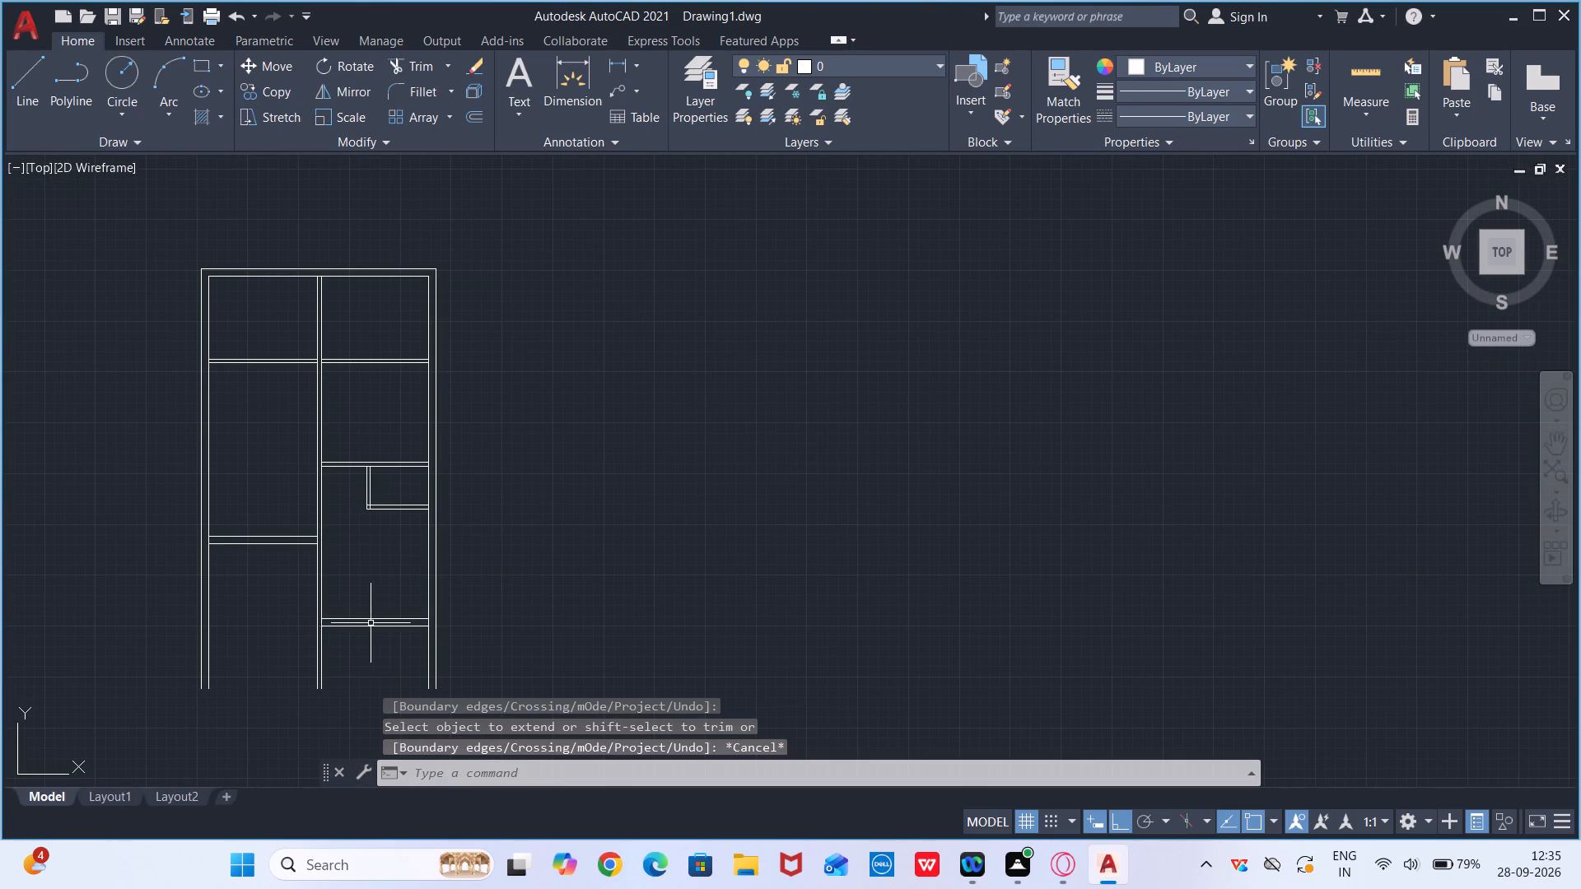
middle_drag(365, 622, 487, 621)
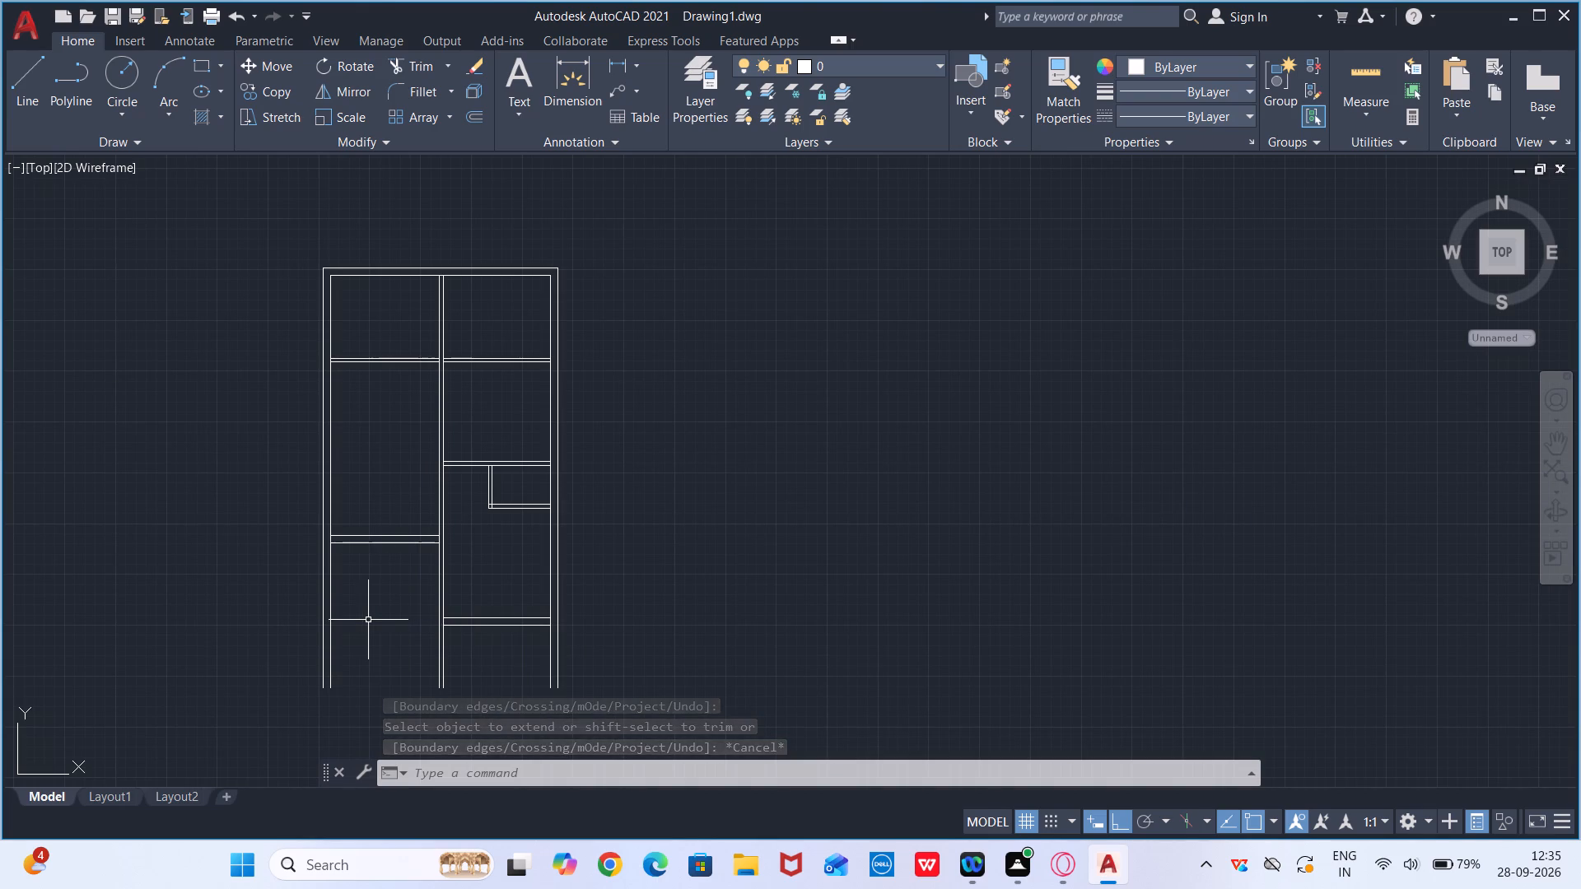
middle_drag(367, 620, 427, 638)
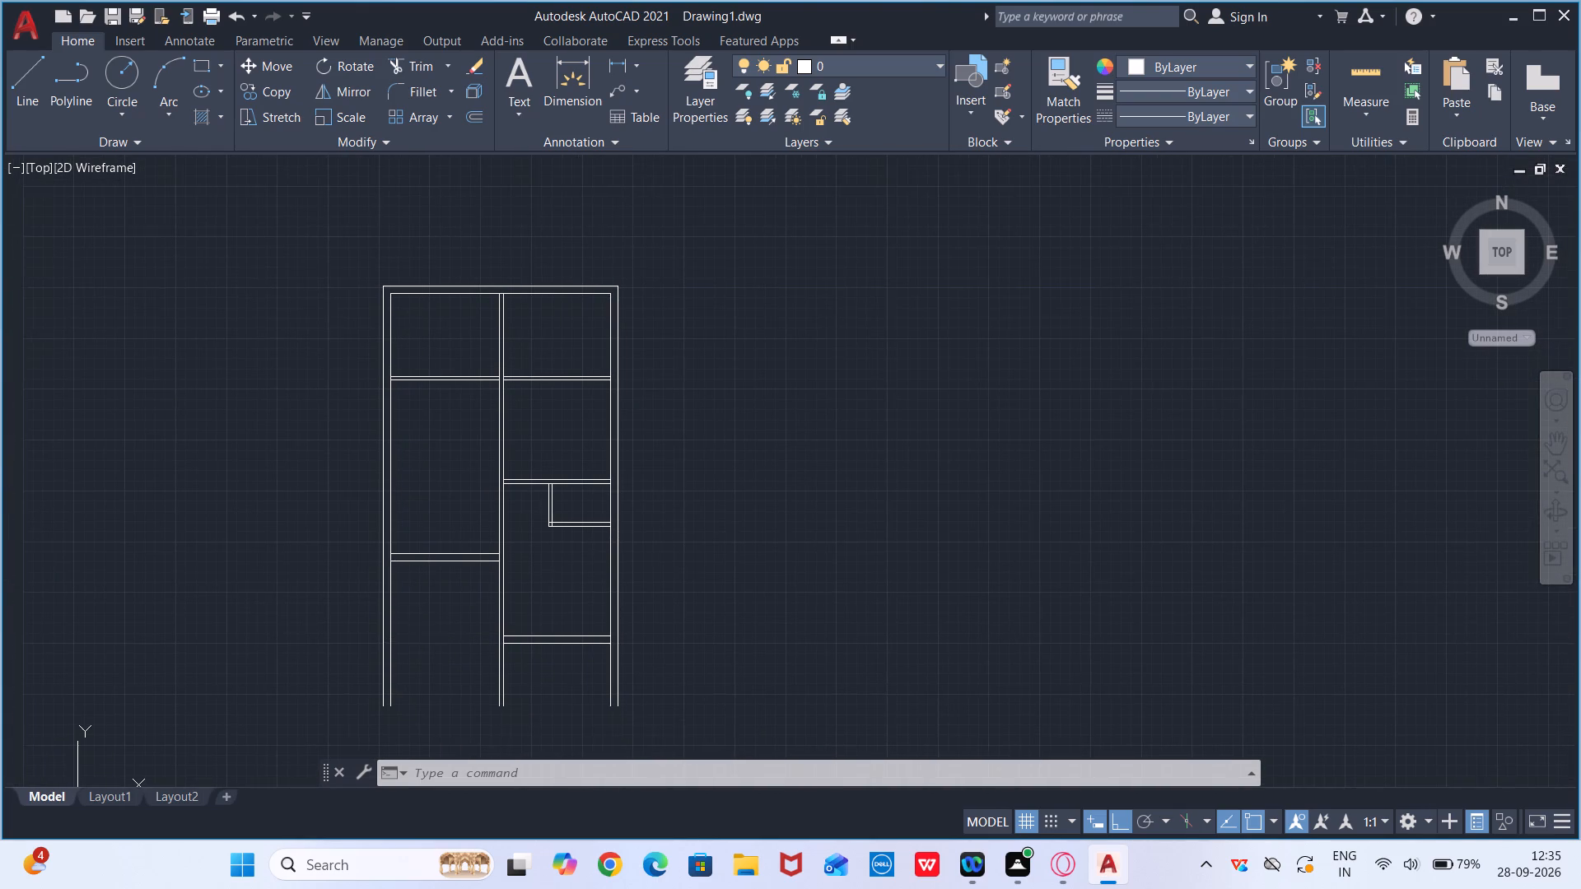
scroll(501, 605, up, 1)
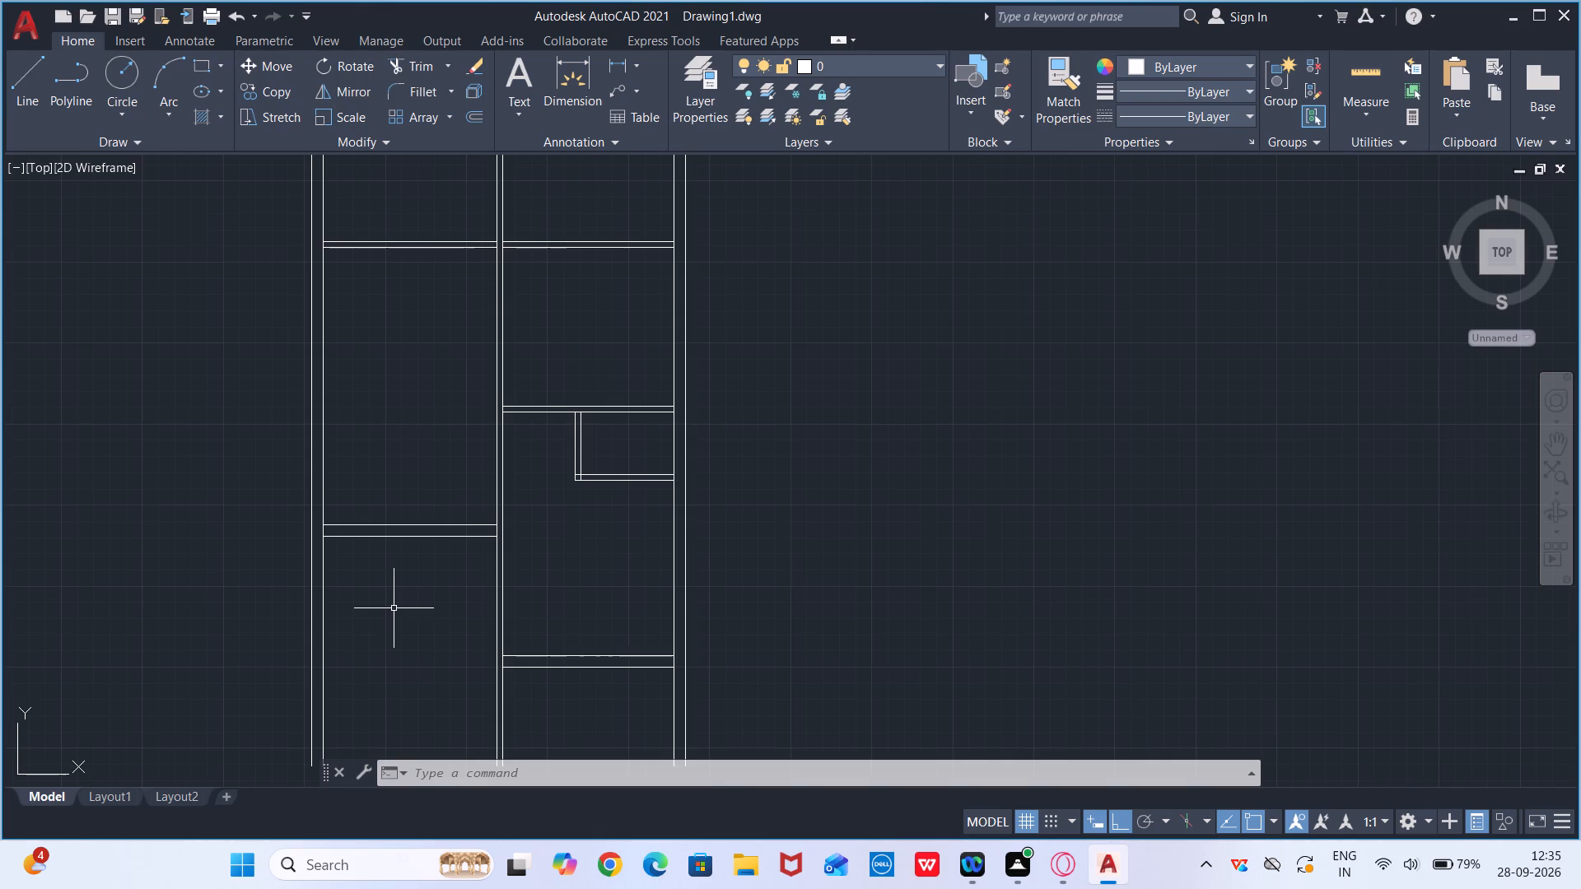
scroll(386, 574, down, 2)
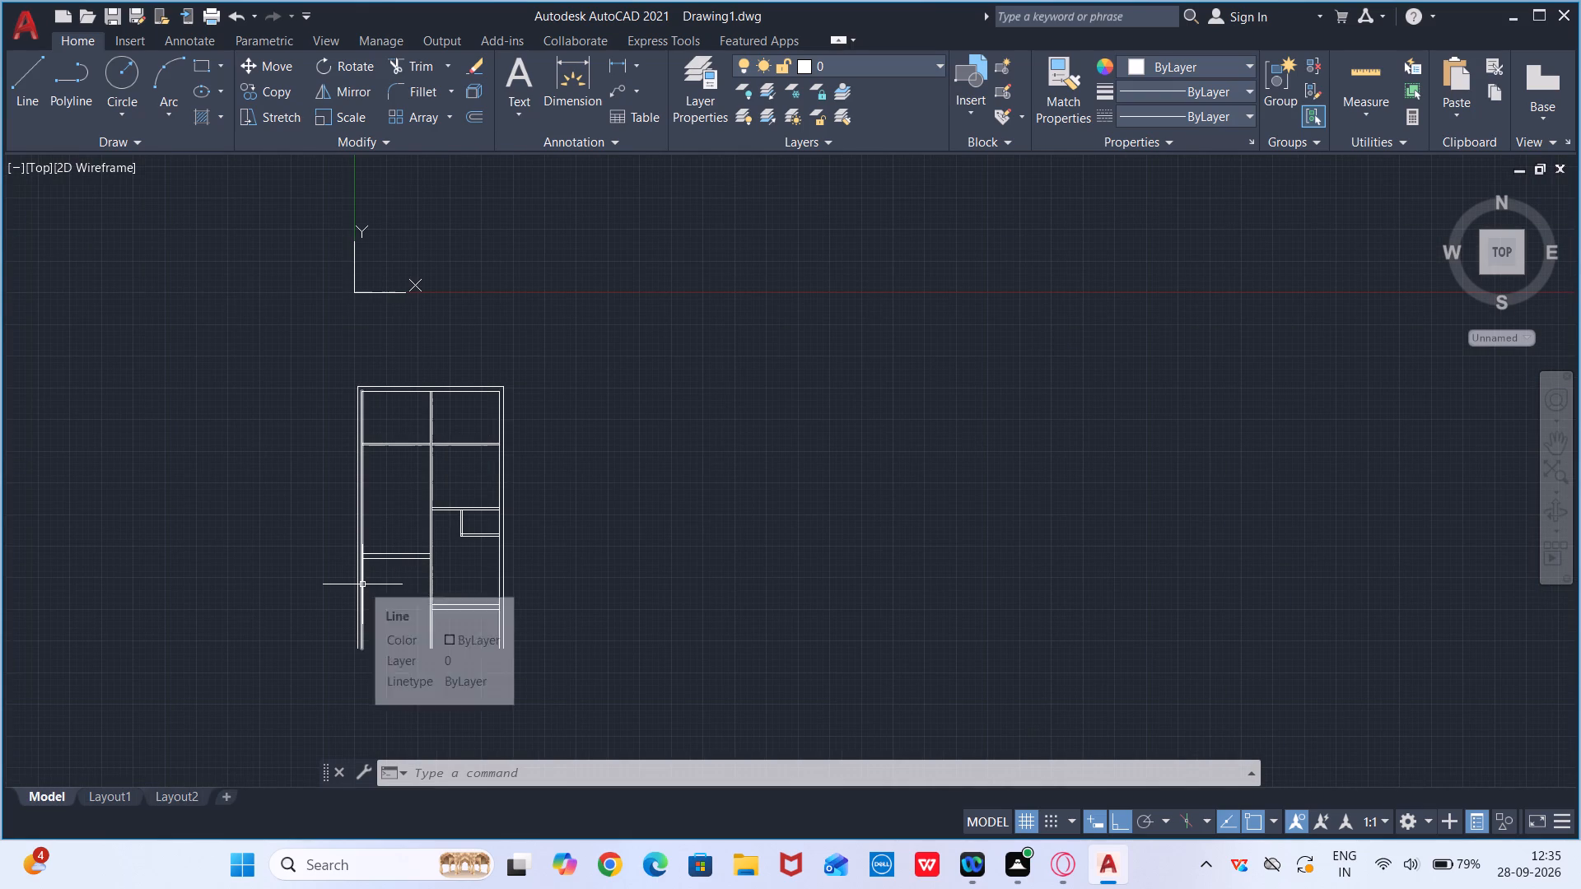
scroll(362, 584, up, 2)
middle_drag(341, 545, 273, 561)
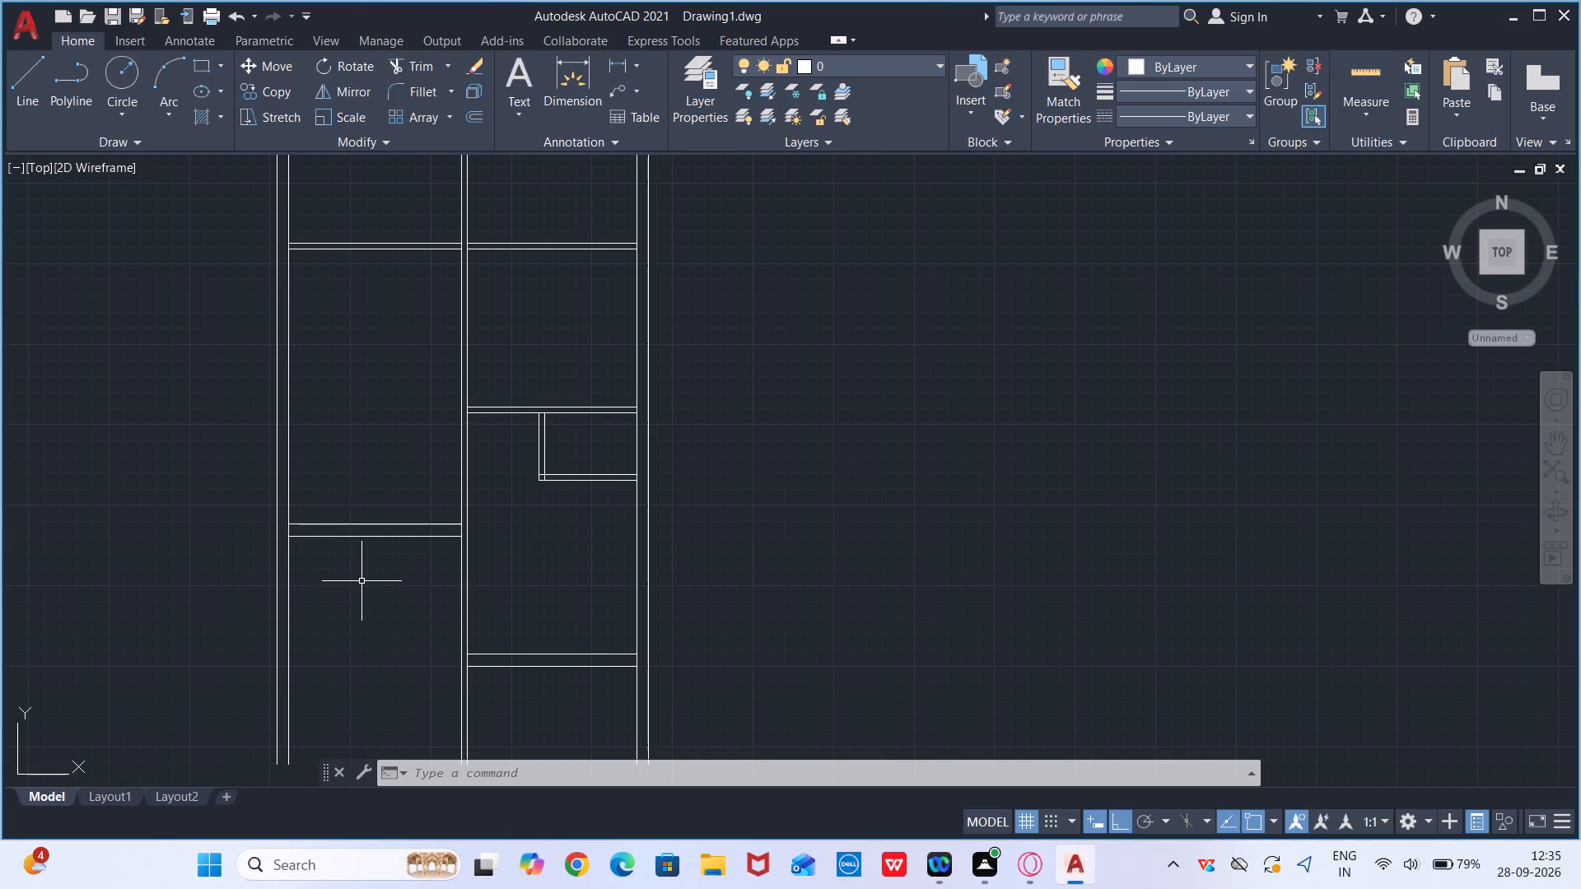
Offset the lower line of the left room's bottom wall 7'7" downward, and offset that copy 9" to form a wall.
text(OF)
key(Return)
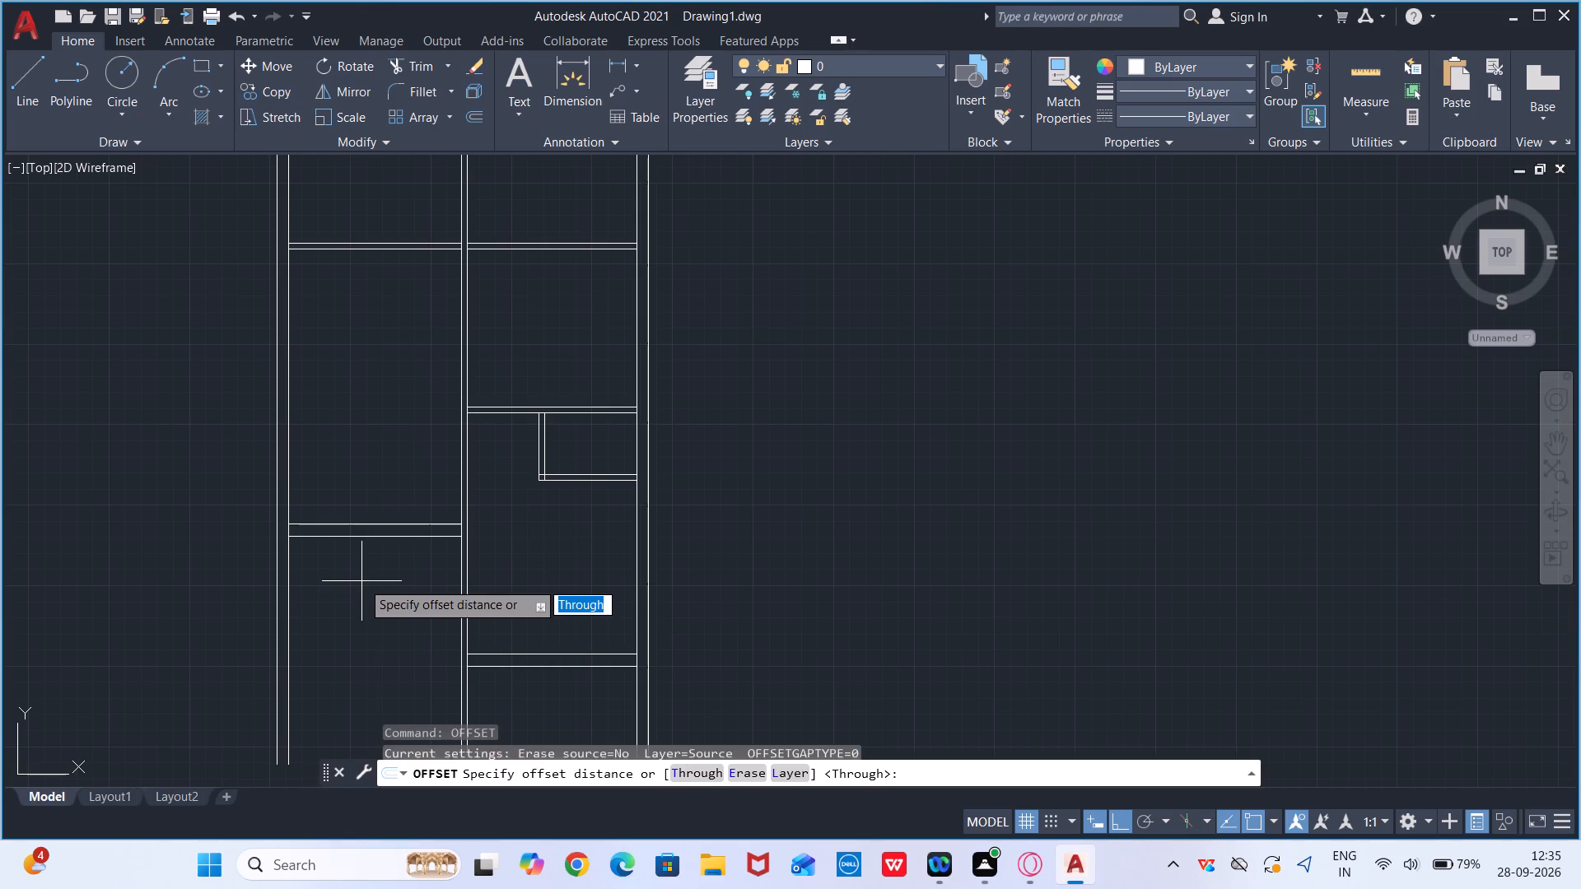
key(Return)
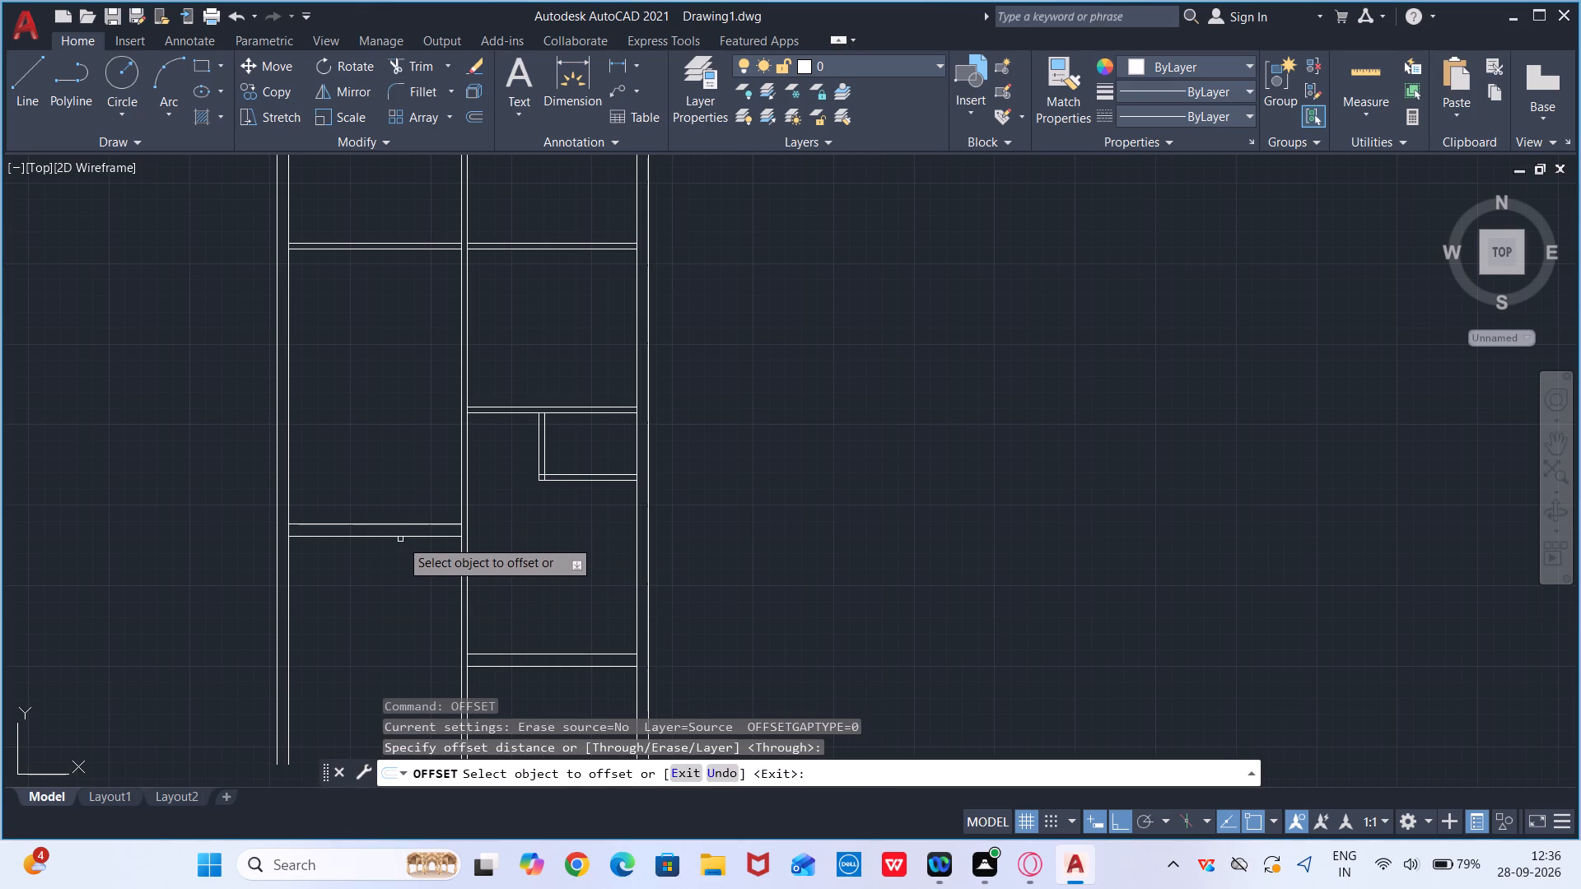
click(400, 539)
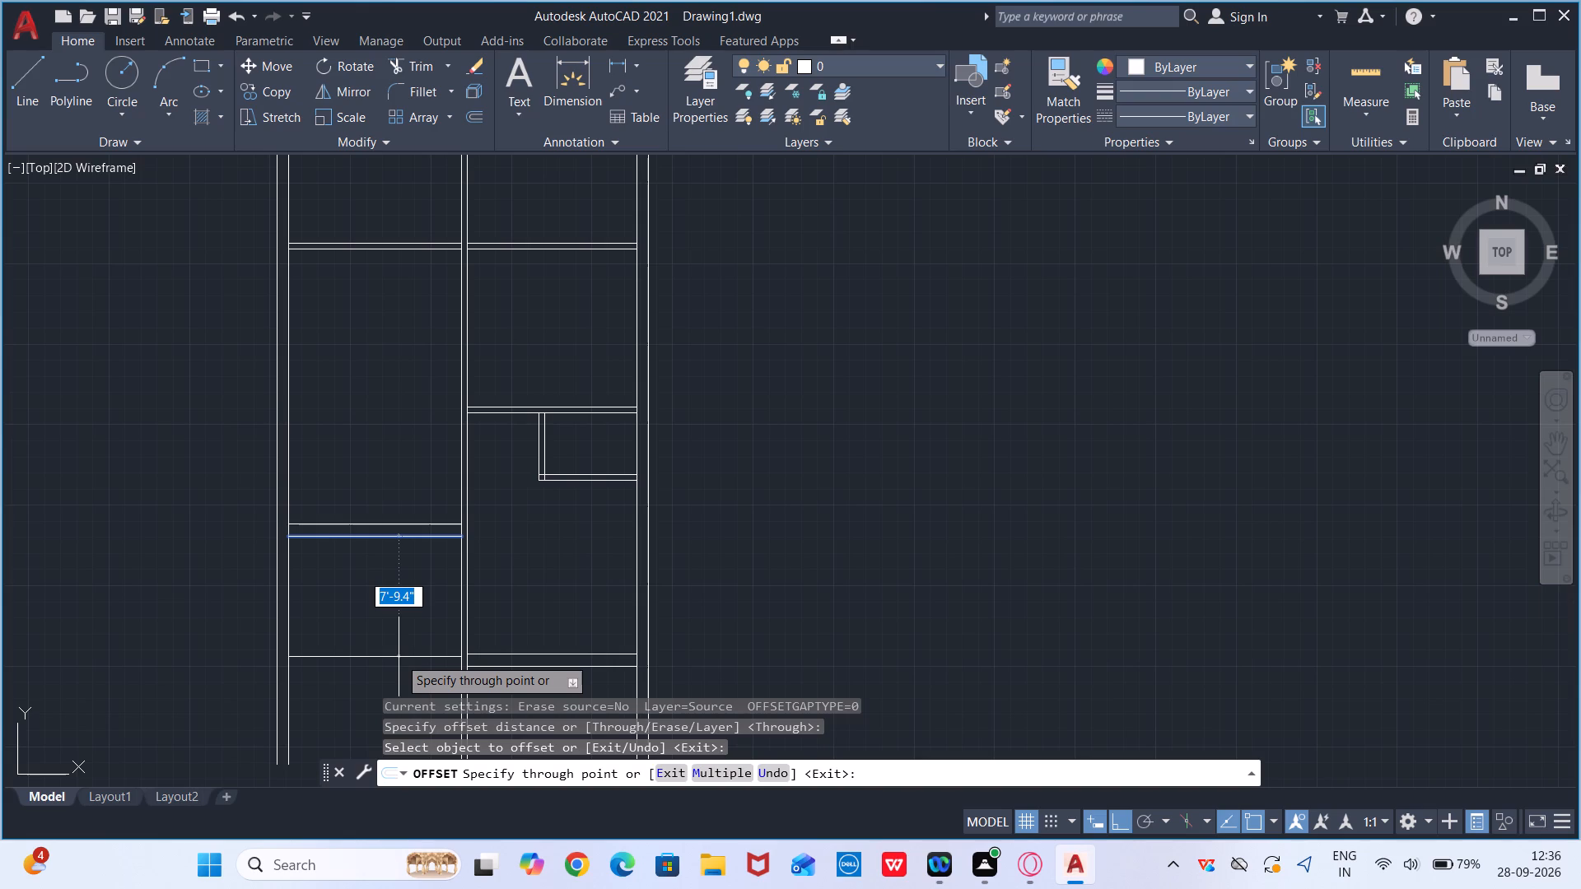
text(7'7")
key(Return)
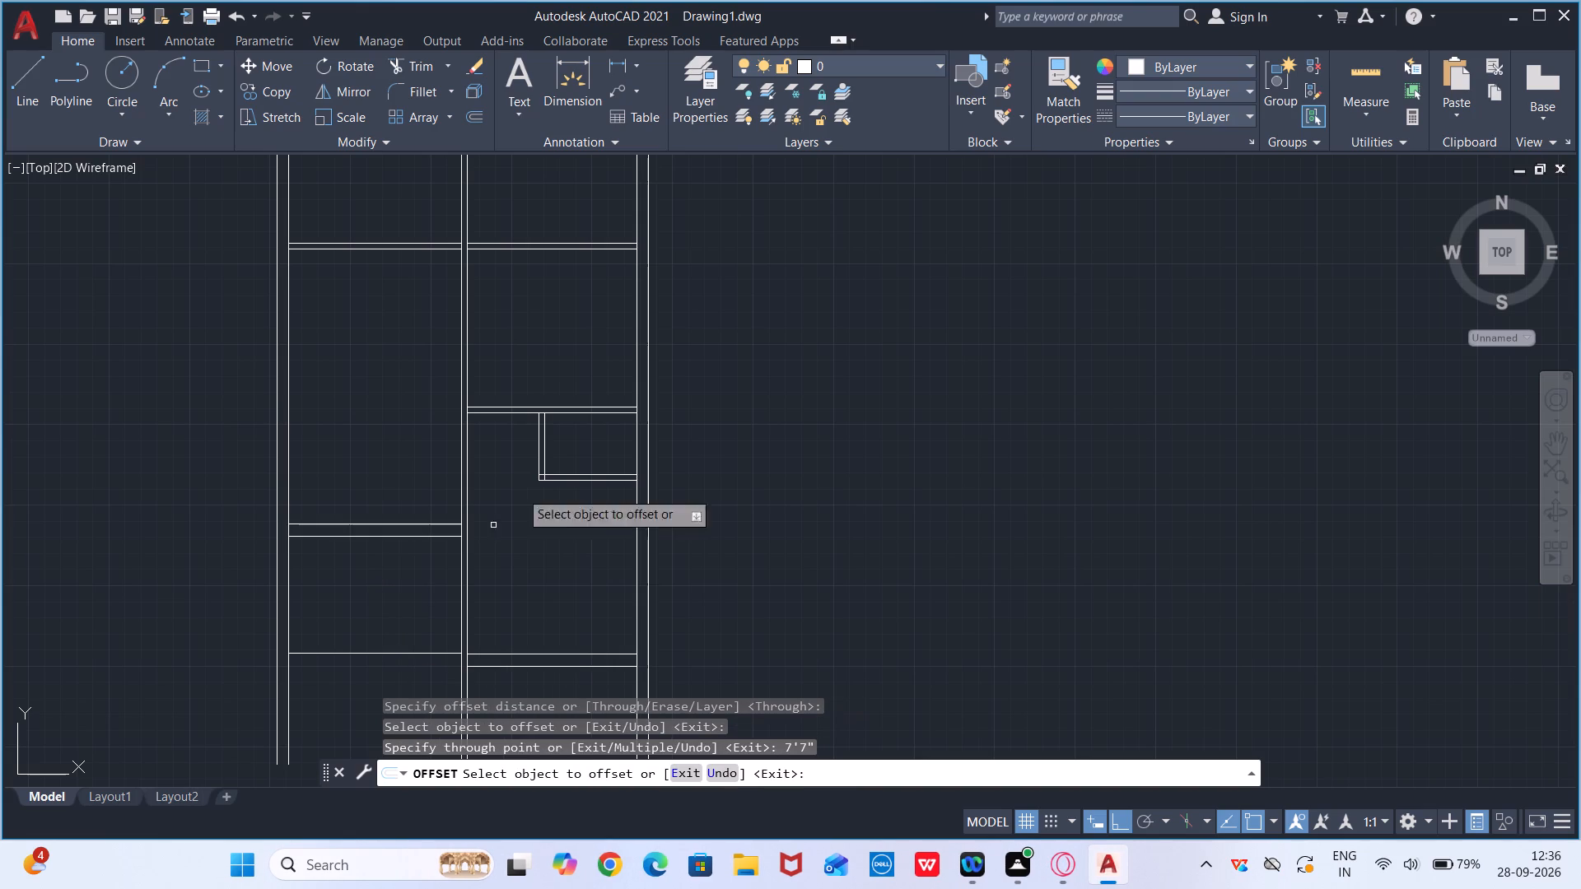
click(409, 653)
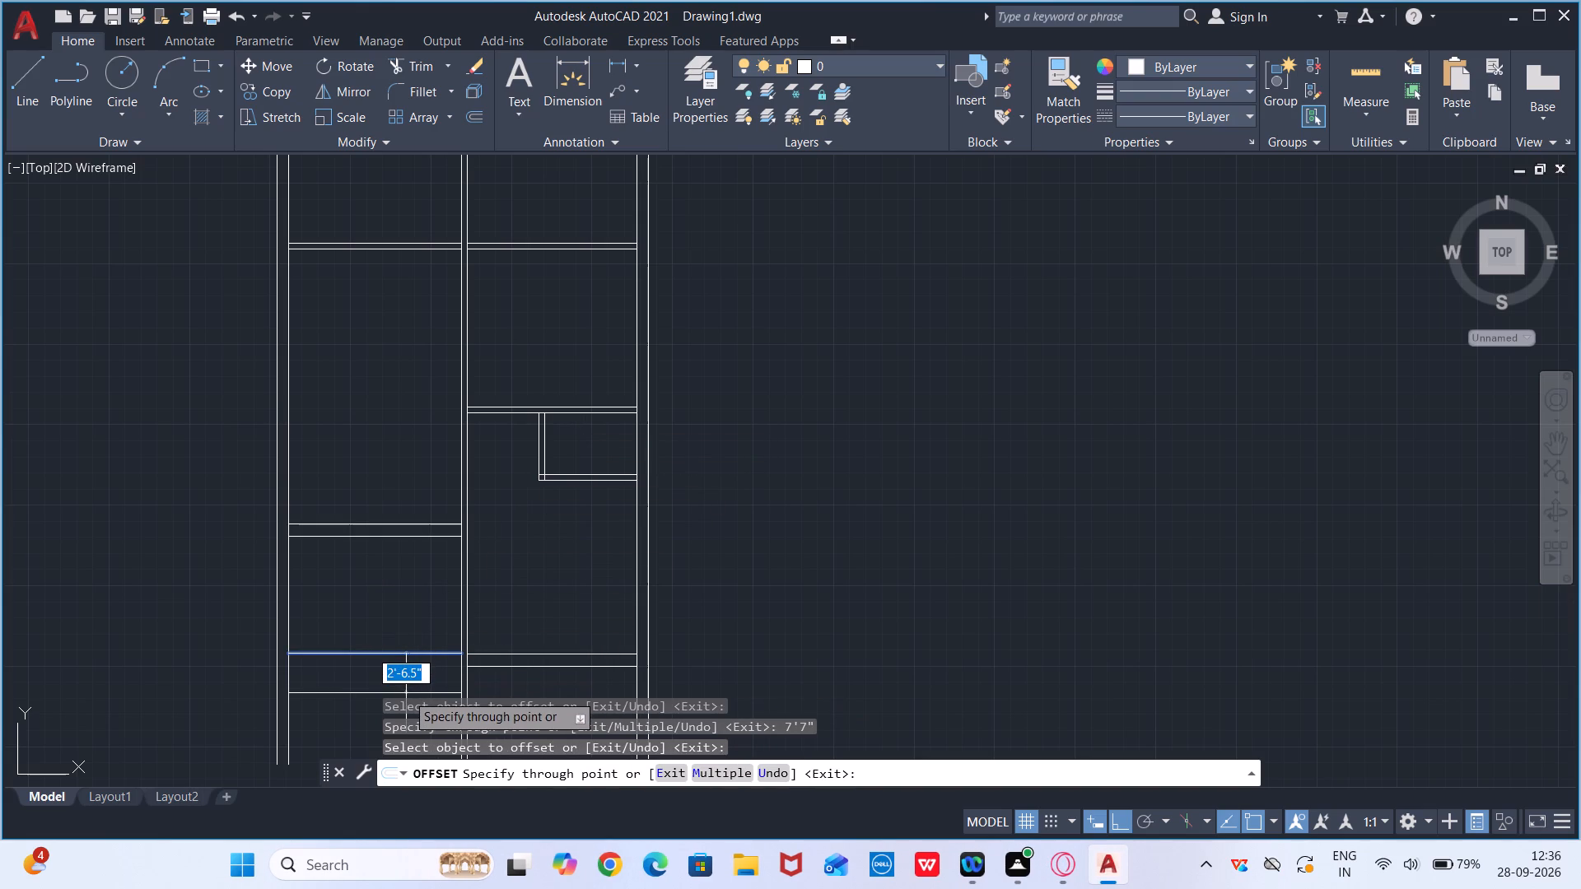
text(9")
key(Return)
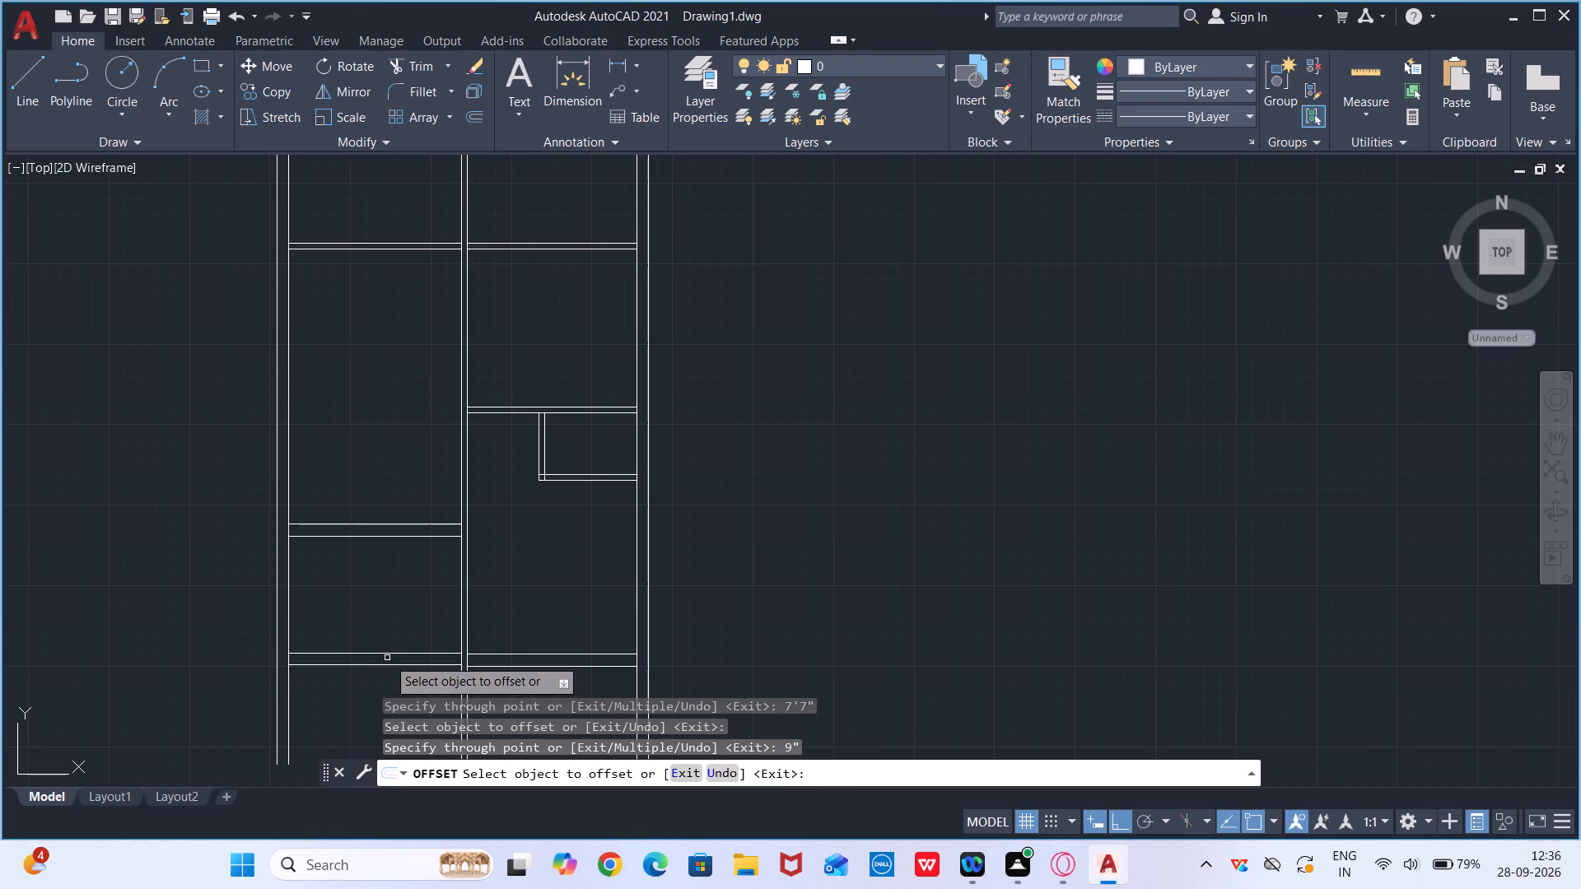
Offset the central partition's left line 4' to the left, and offset that copy another 9" to form a vertical wall.
middle_drag(387, 658, 391, 607)
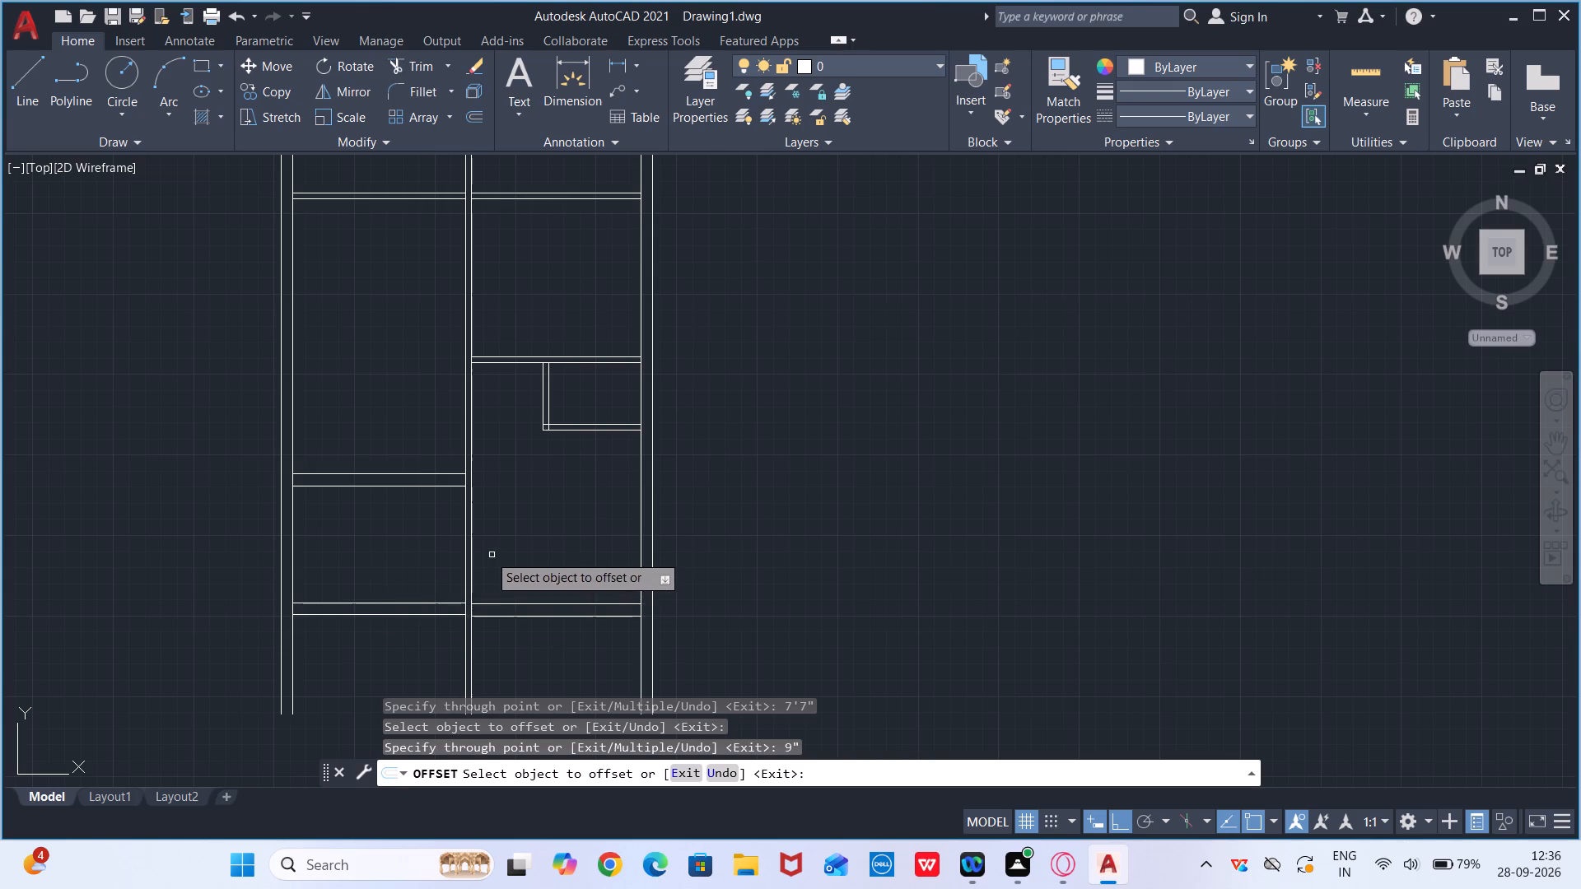
click(466, 570)
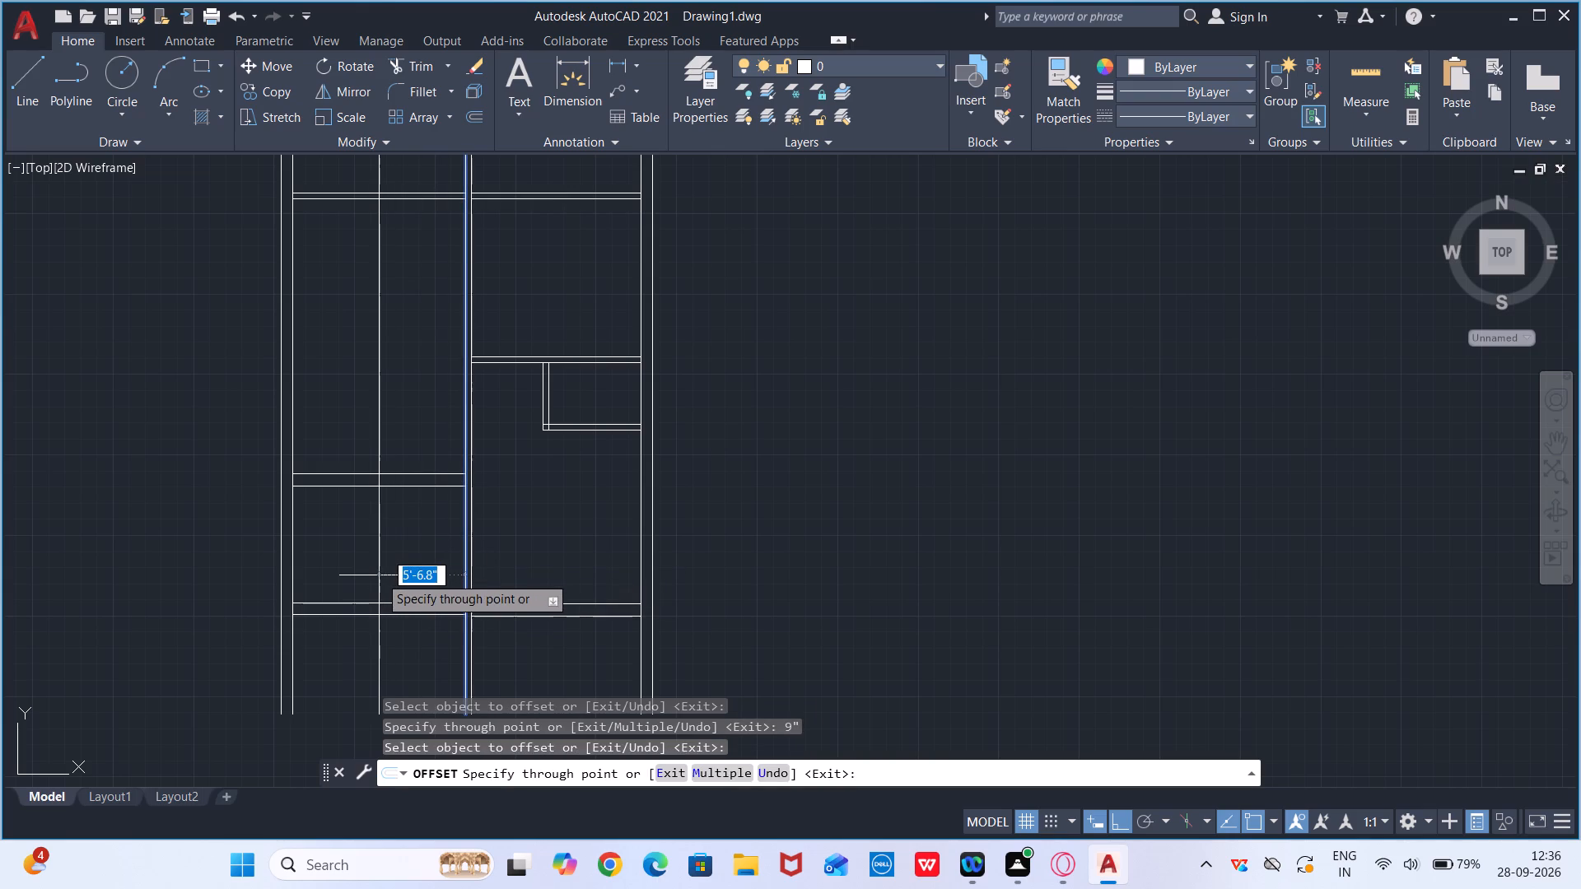
text(4')
key(Return)
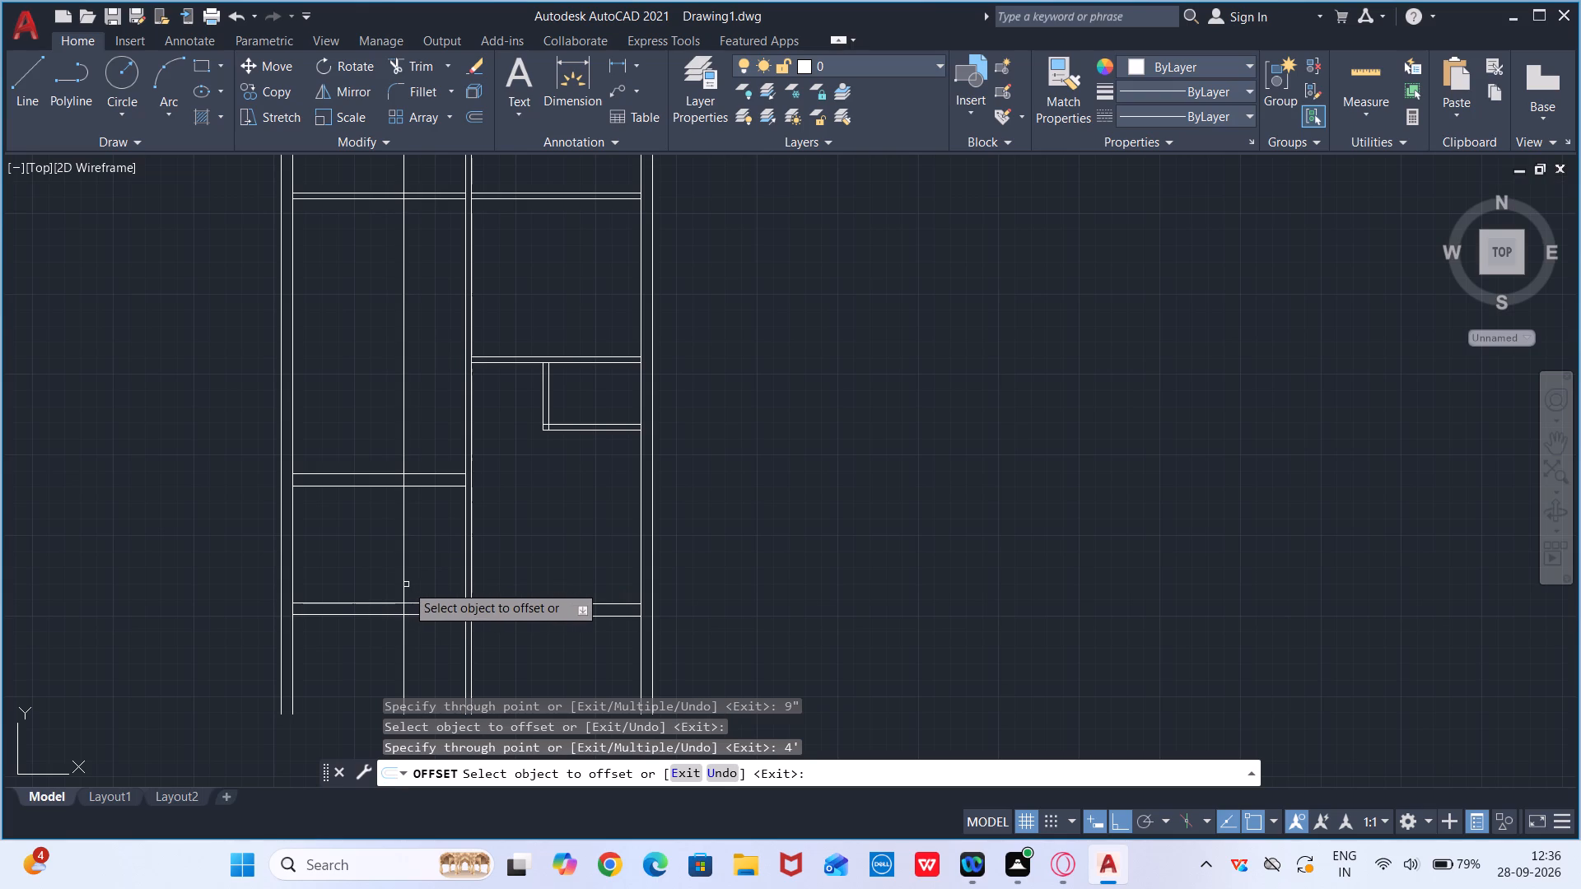
click(401, 589)
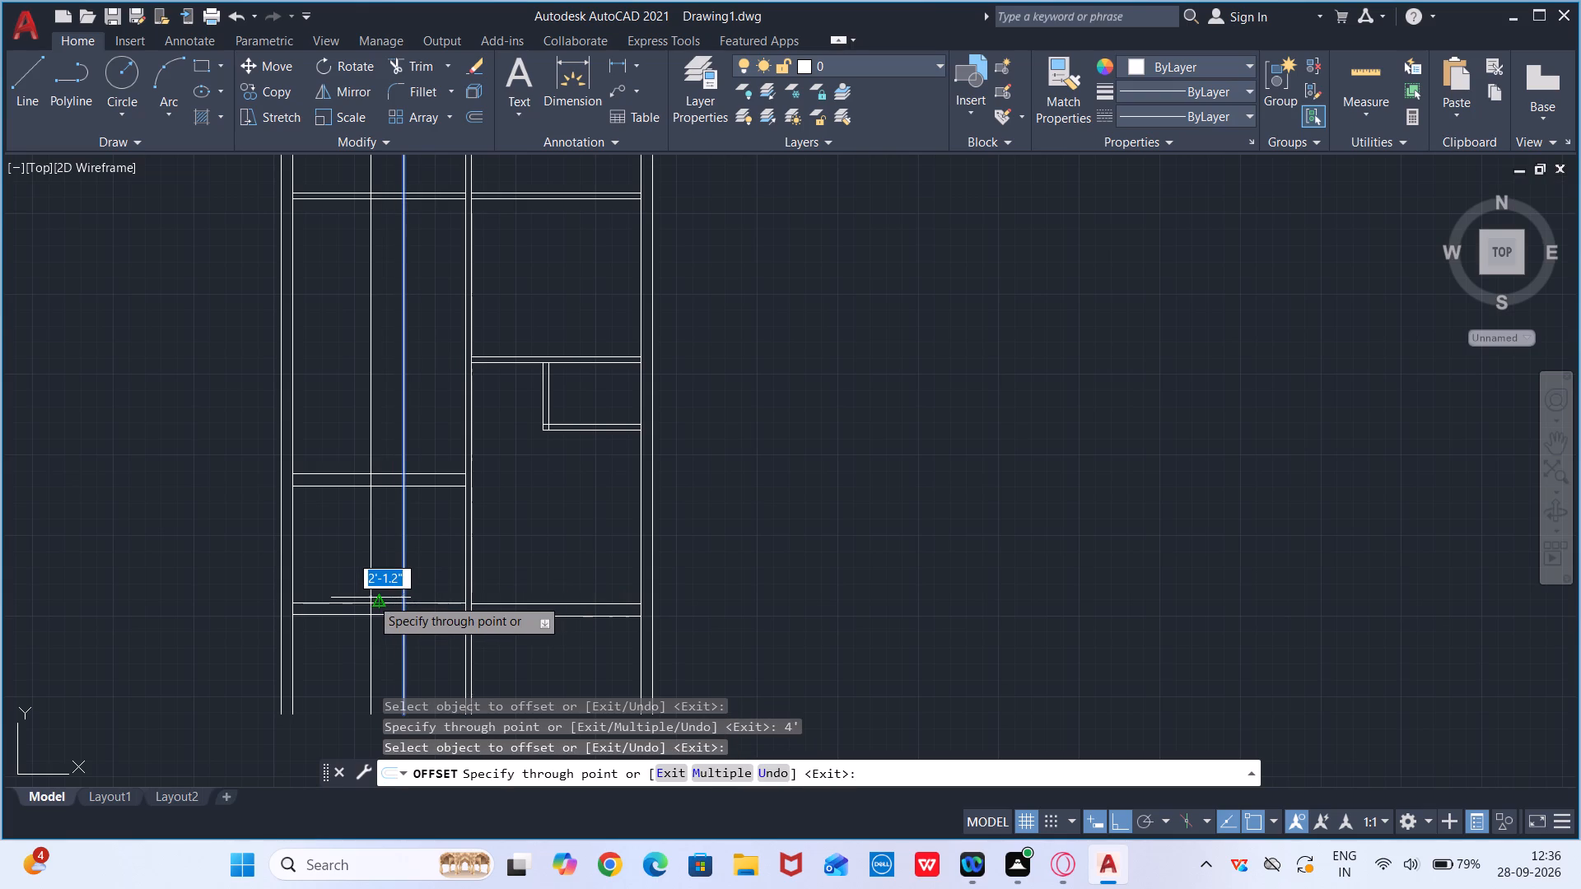
text(9")
key(Return)
key(Escape)
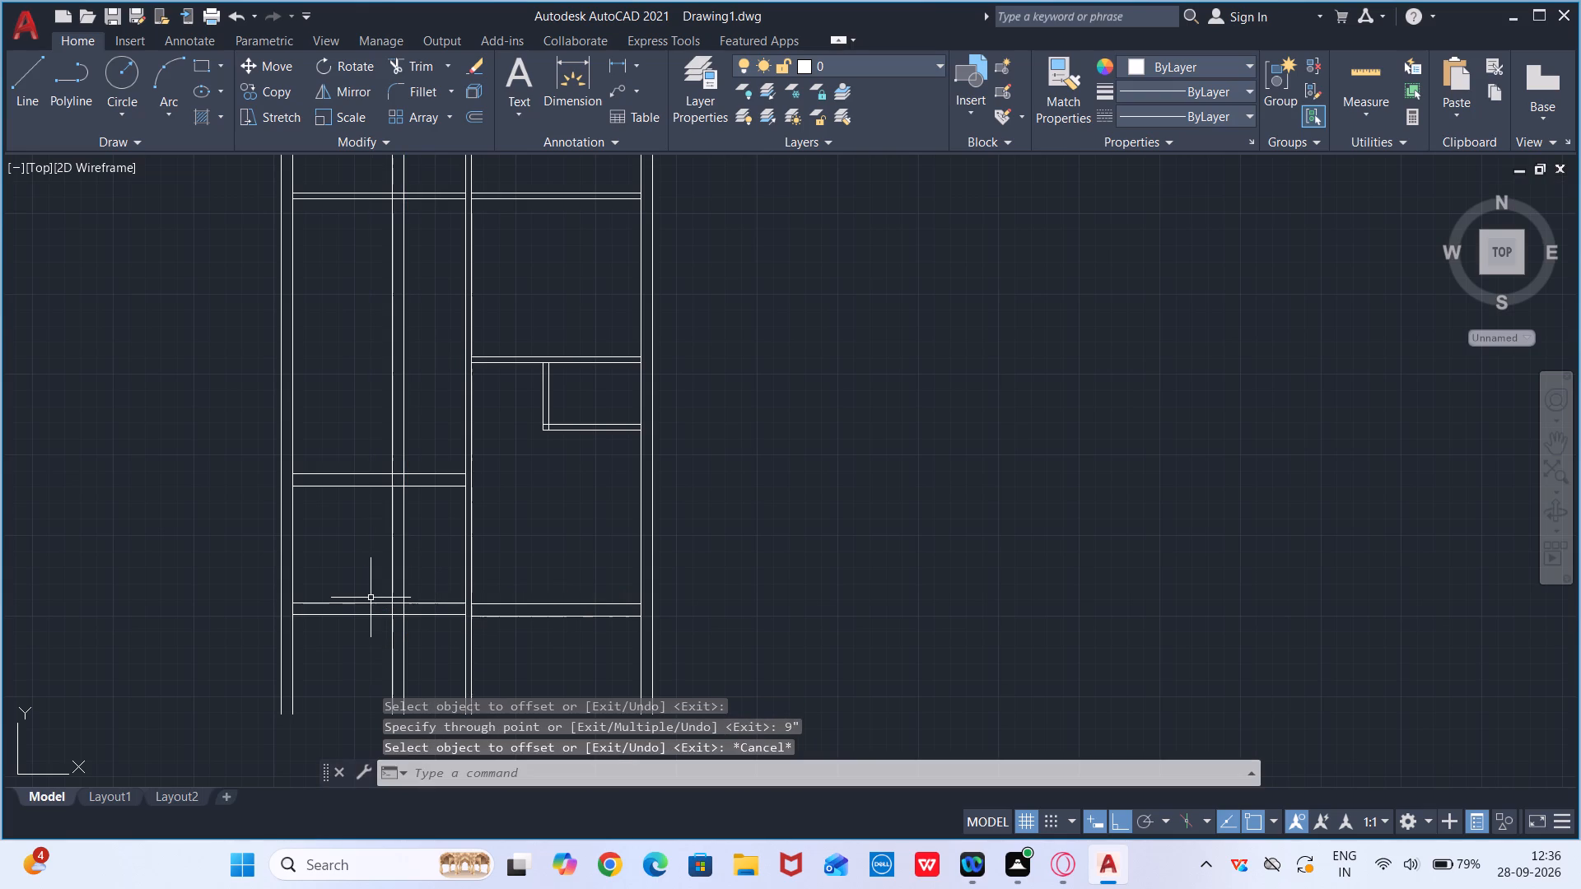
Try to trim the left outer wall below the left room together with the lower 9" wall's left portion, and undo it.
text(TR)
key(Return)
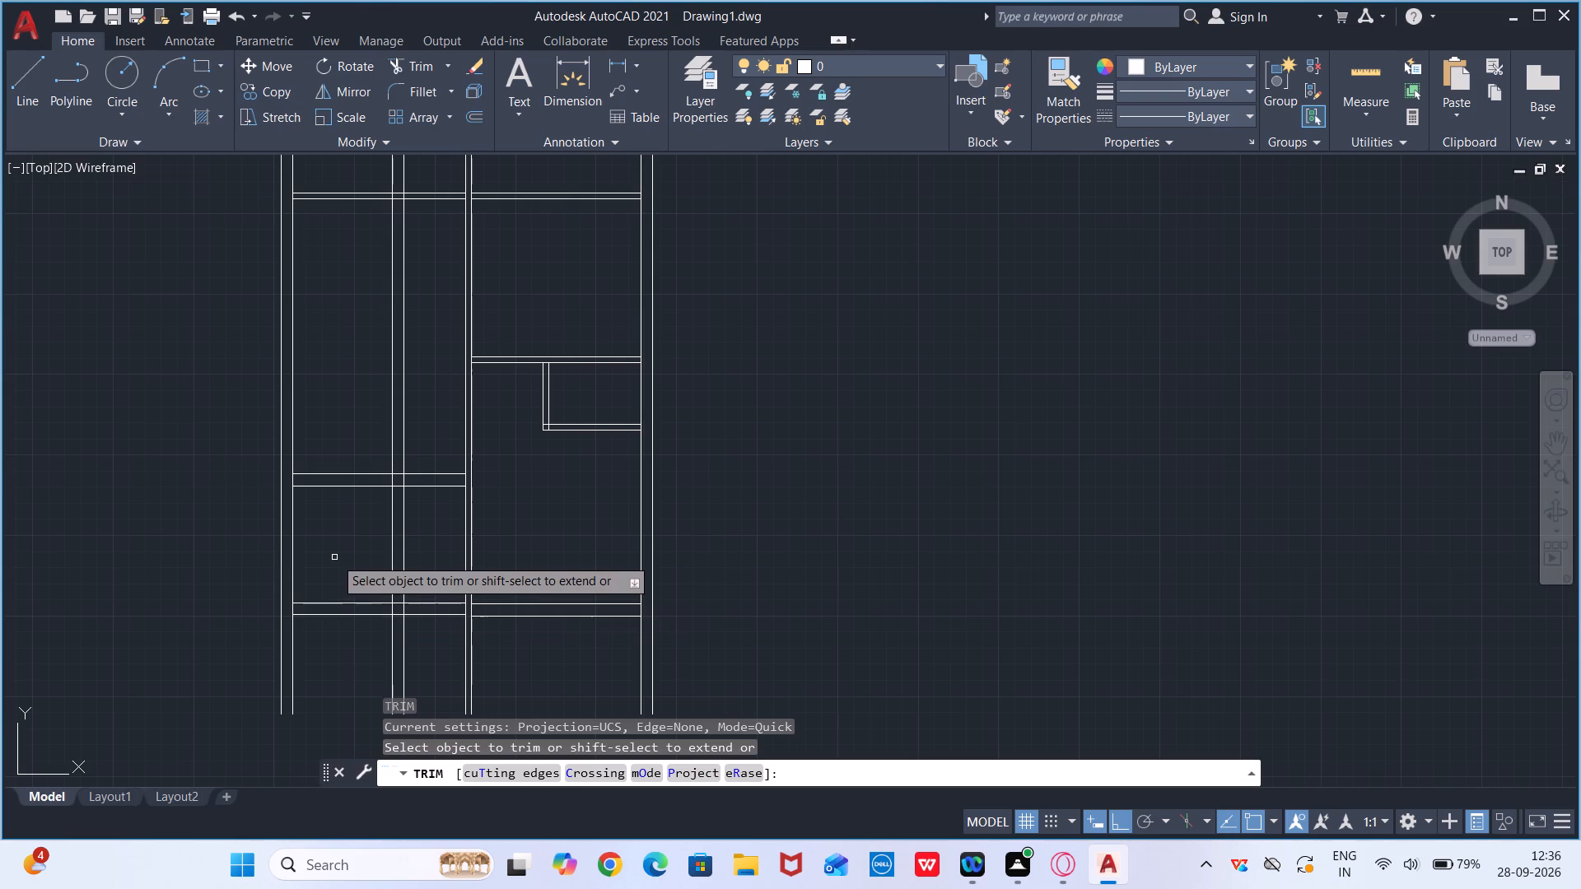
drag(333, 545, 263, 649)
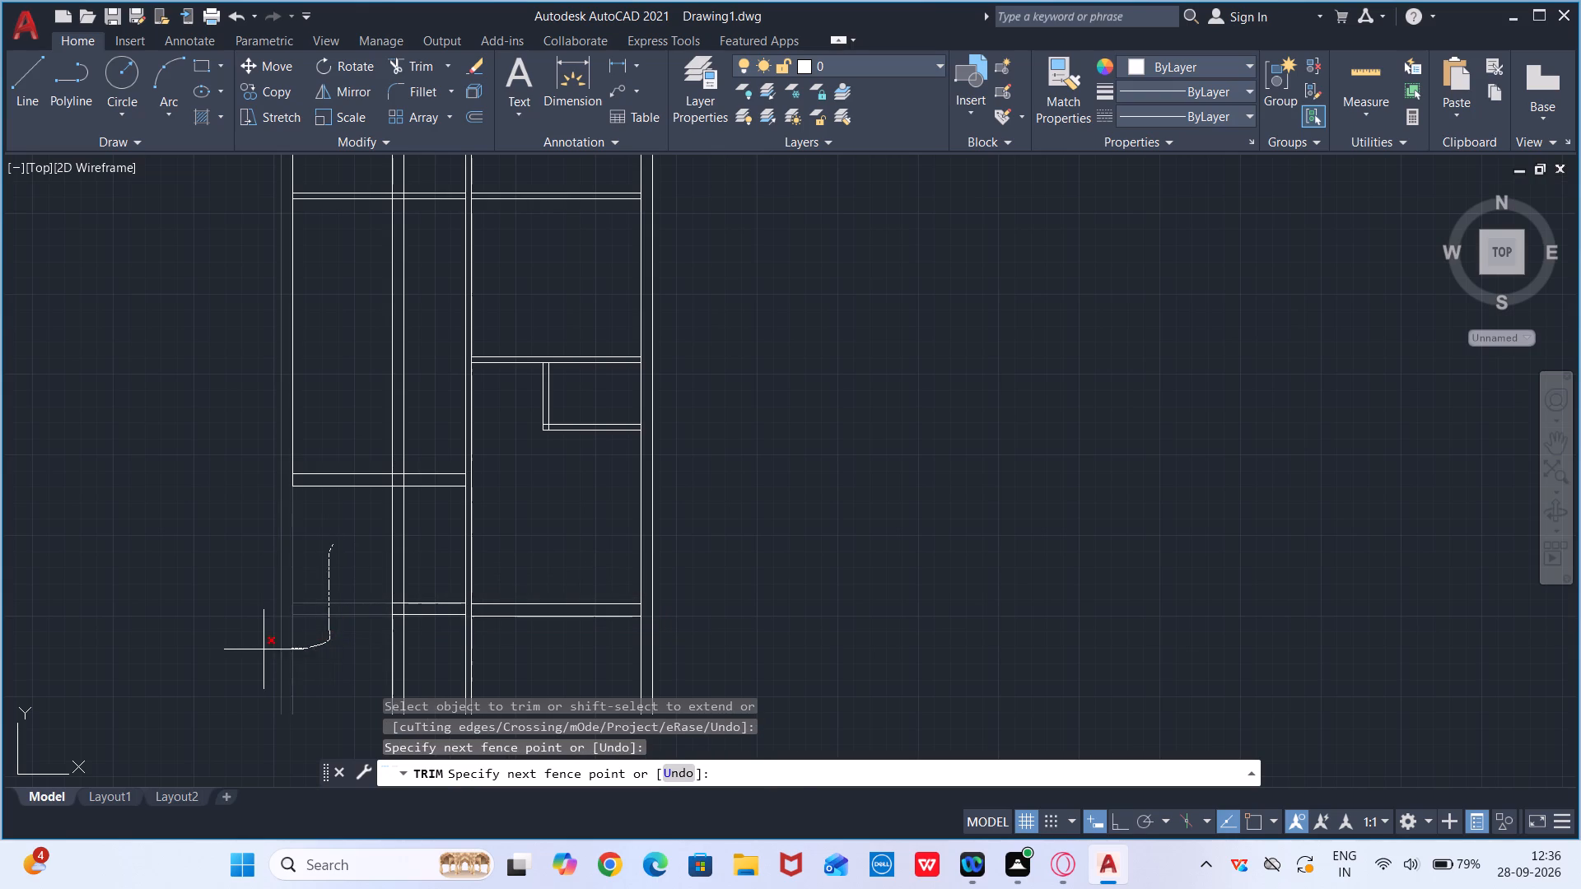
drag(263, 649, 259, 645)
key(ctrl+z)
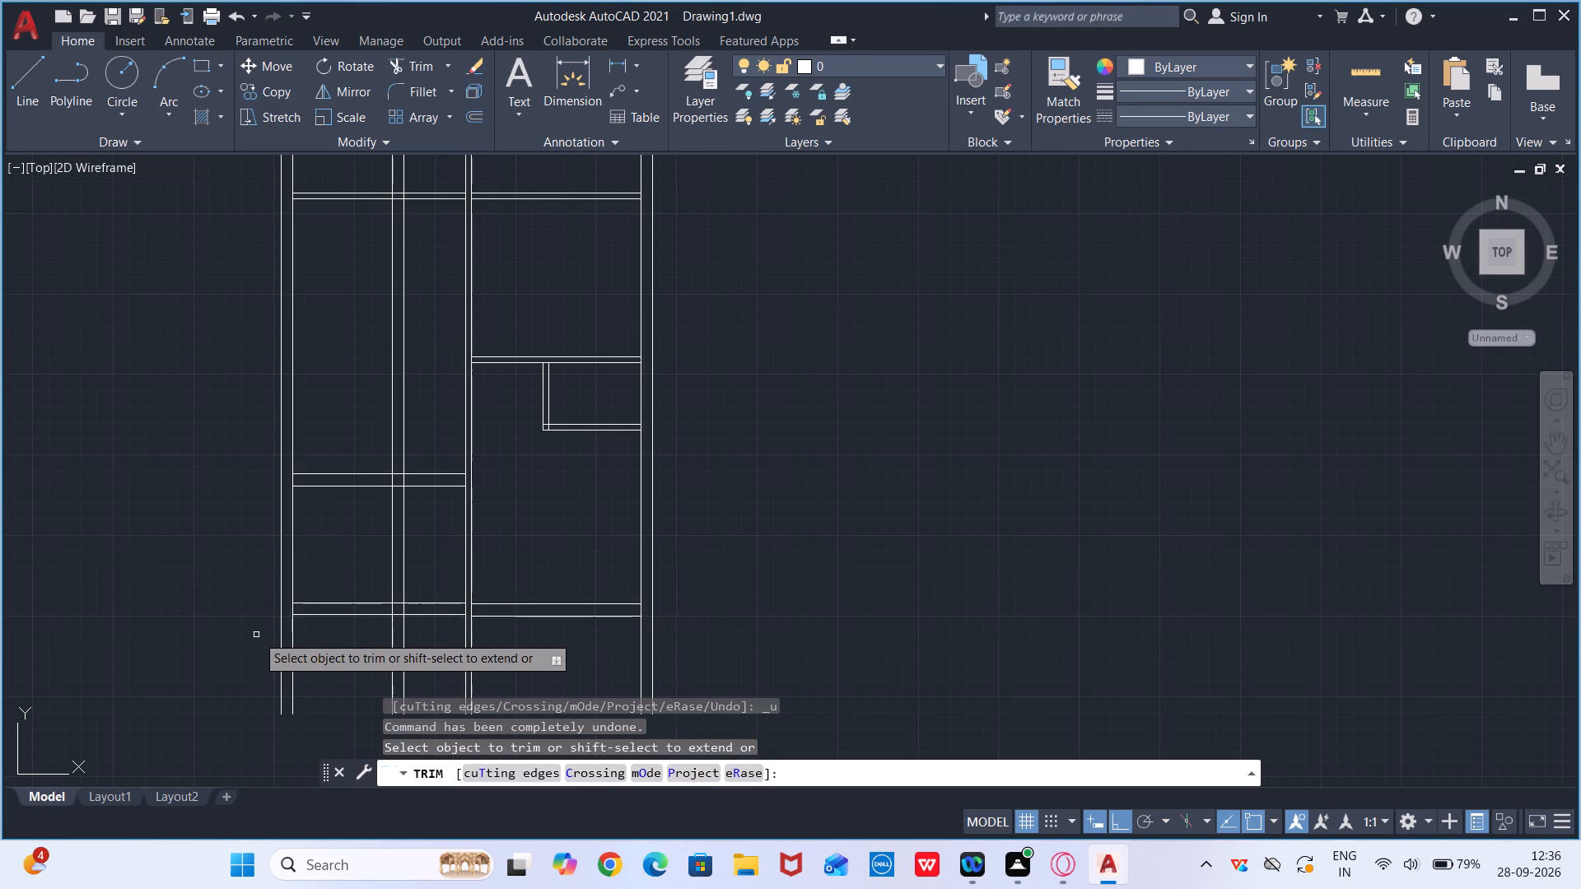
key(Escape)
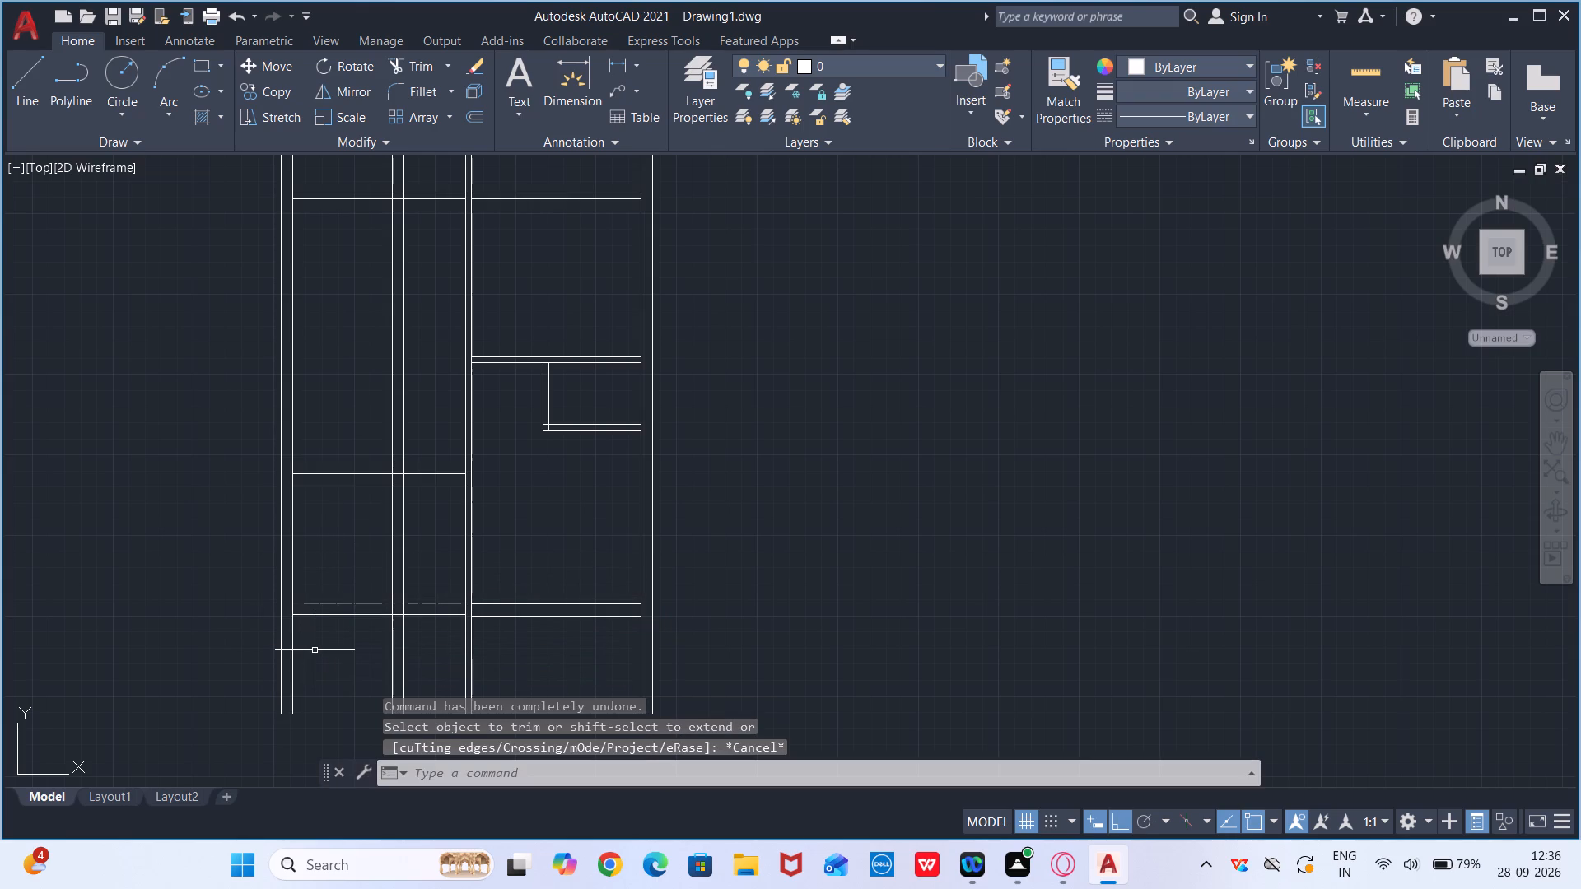
Extend the lower line of the left room's bottom wall to the outer line of the left outer wall.
text(EX)
key(Return)
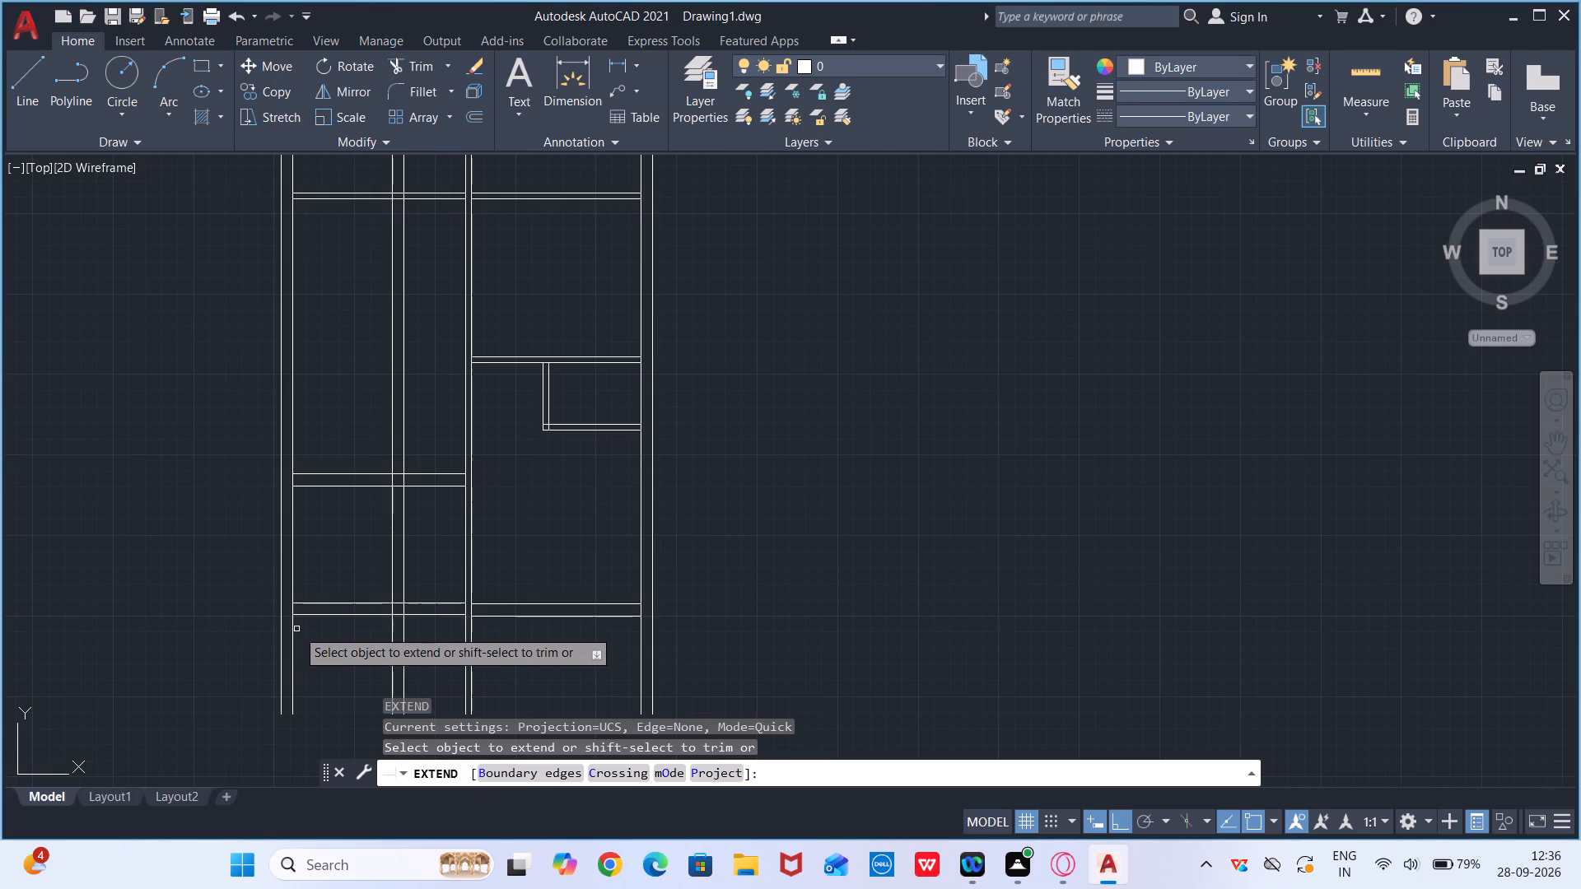
click(318, 487)
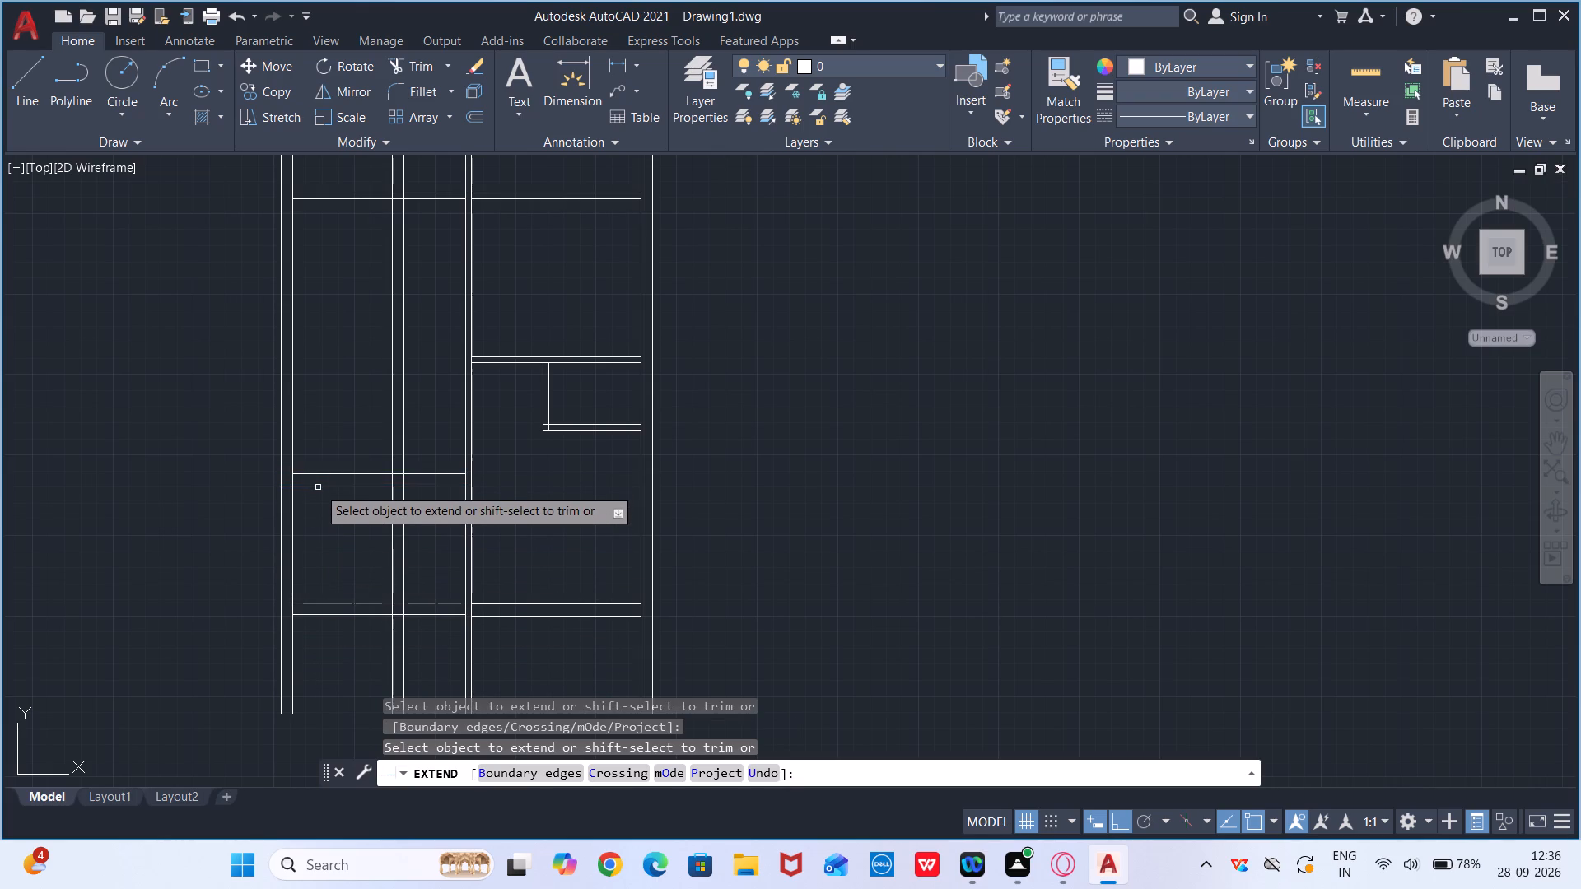
key(Escape)
Trim away the left outer wall below the left room and the lower 9" wall's portion left of the new vertical wall.
text(TR)
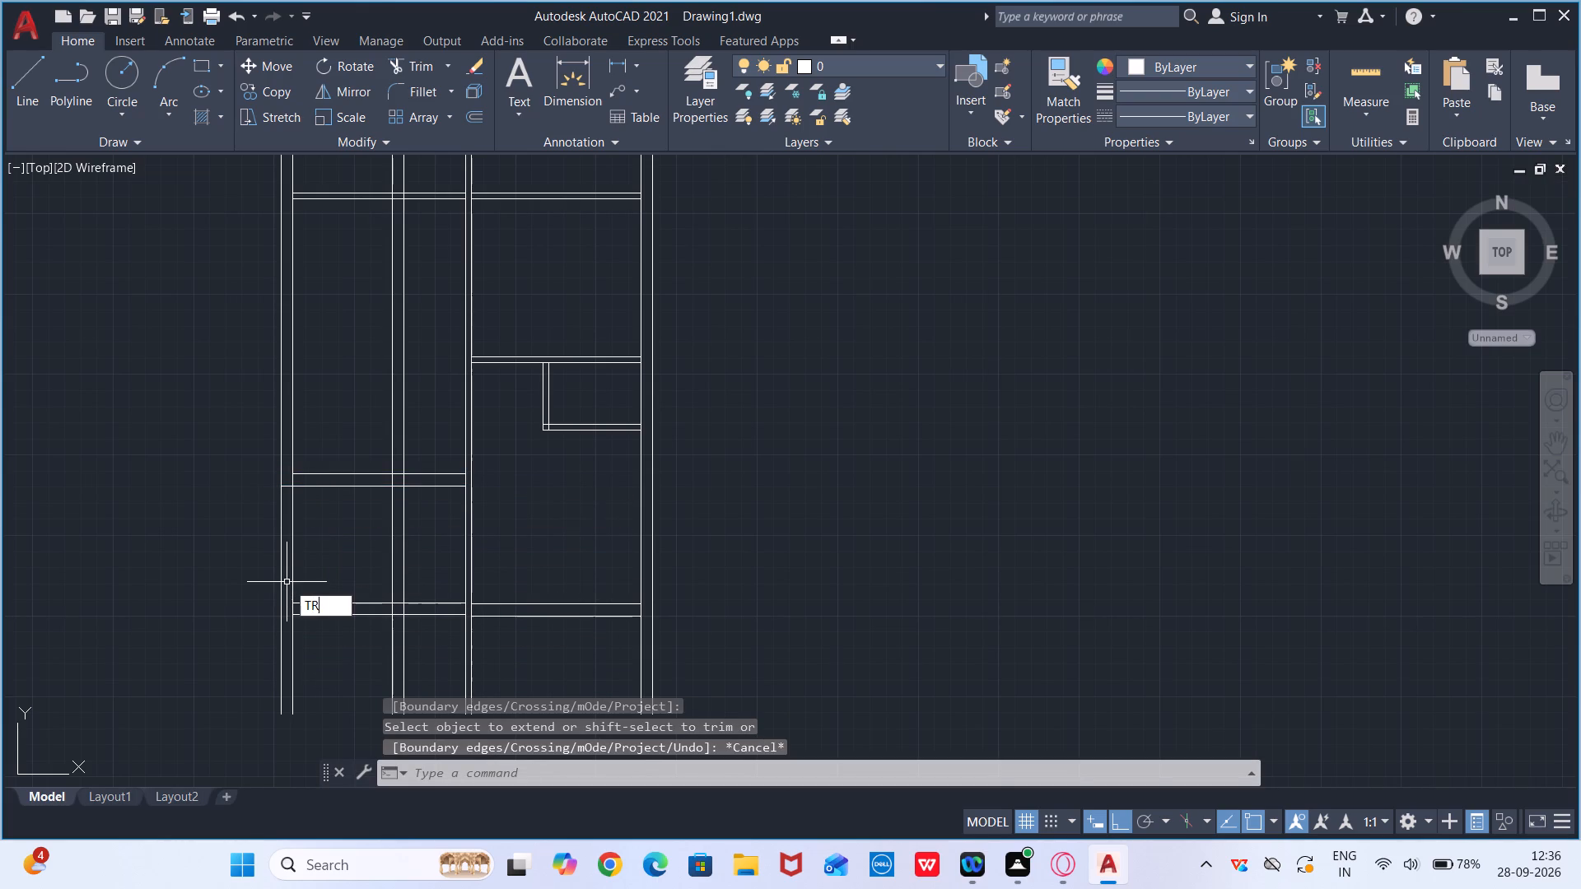
key(Return)
drag(323, 563, 308, 636)
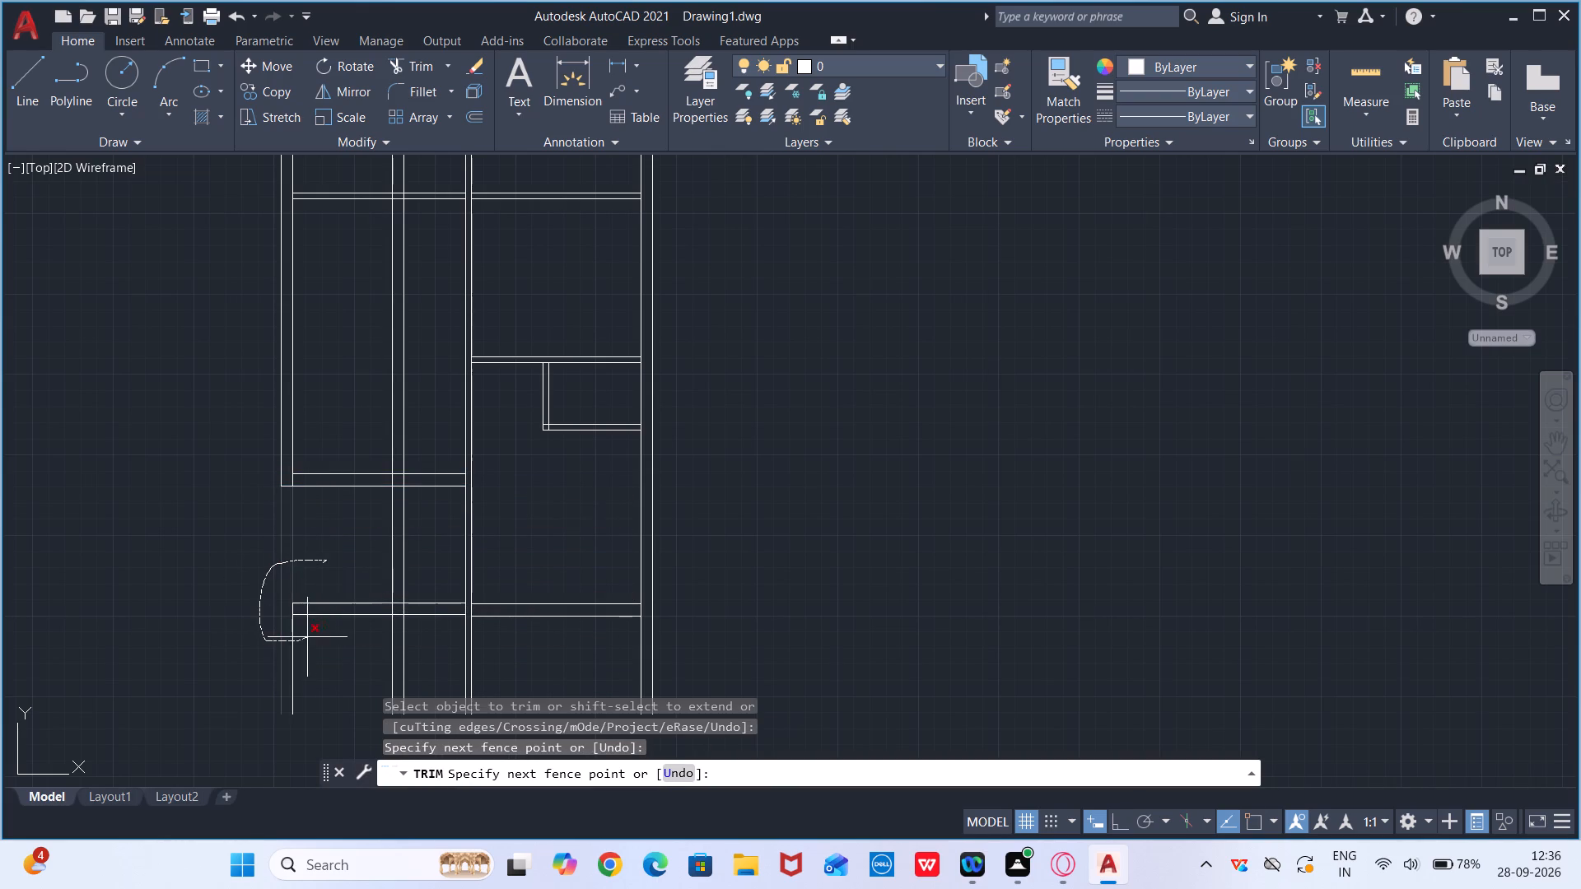
drag(308, 636, 334, 570)
drag(319, 585, 298, 617)
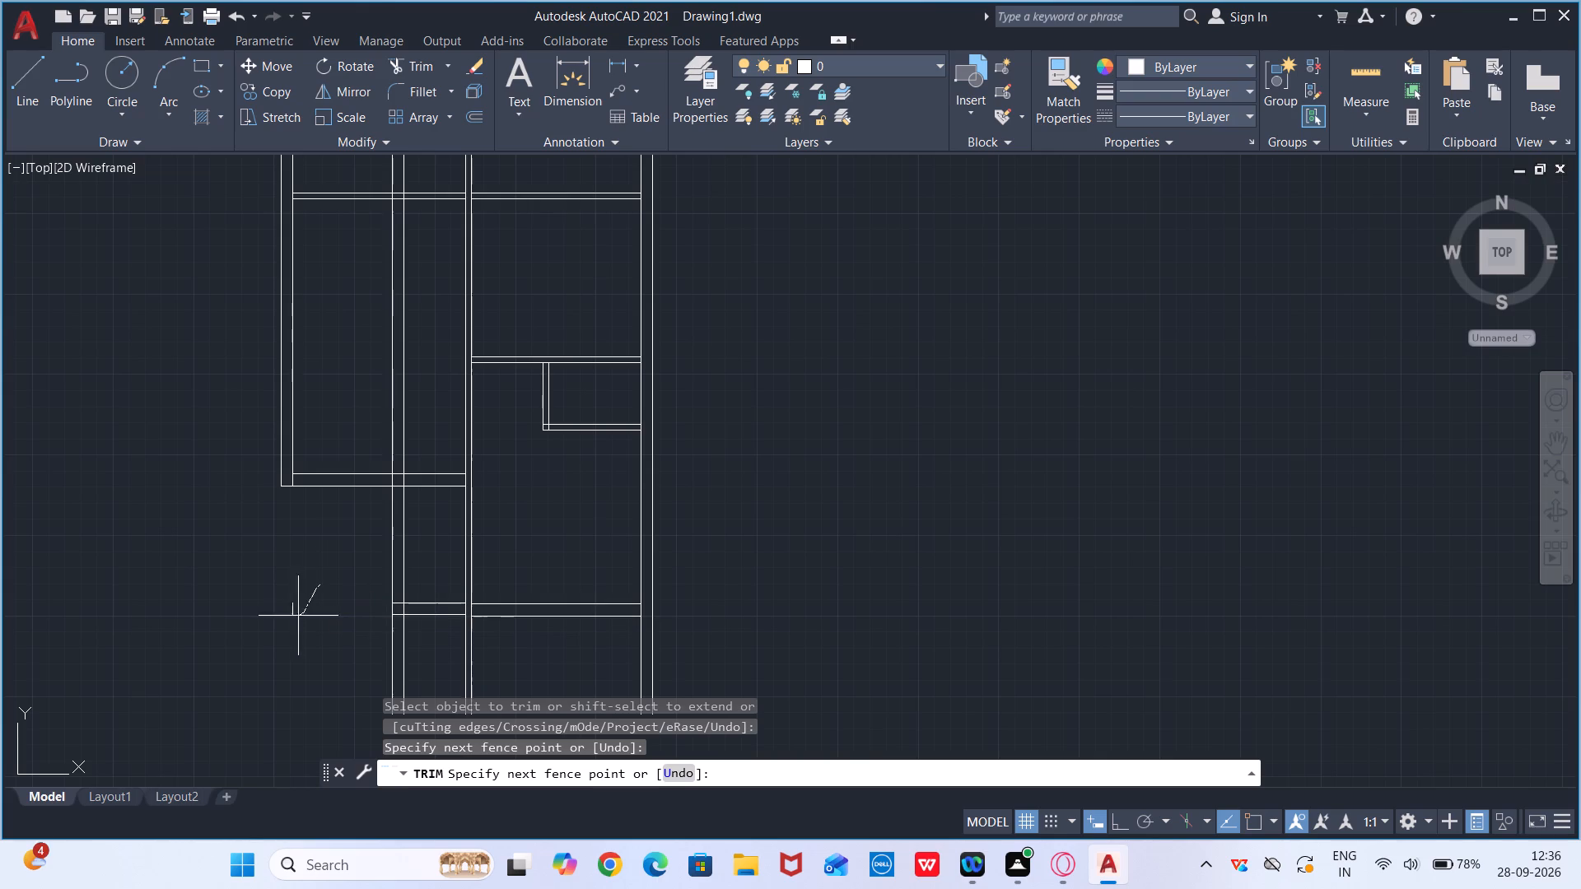
drag(298, 617, 301, 615)
Trim the new vertical wall's lines out of both left rooms above, including the short pieces inside the partition between them.
middle_drag(315, 608, 300, 573)
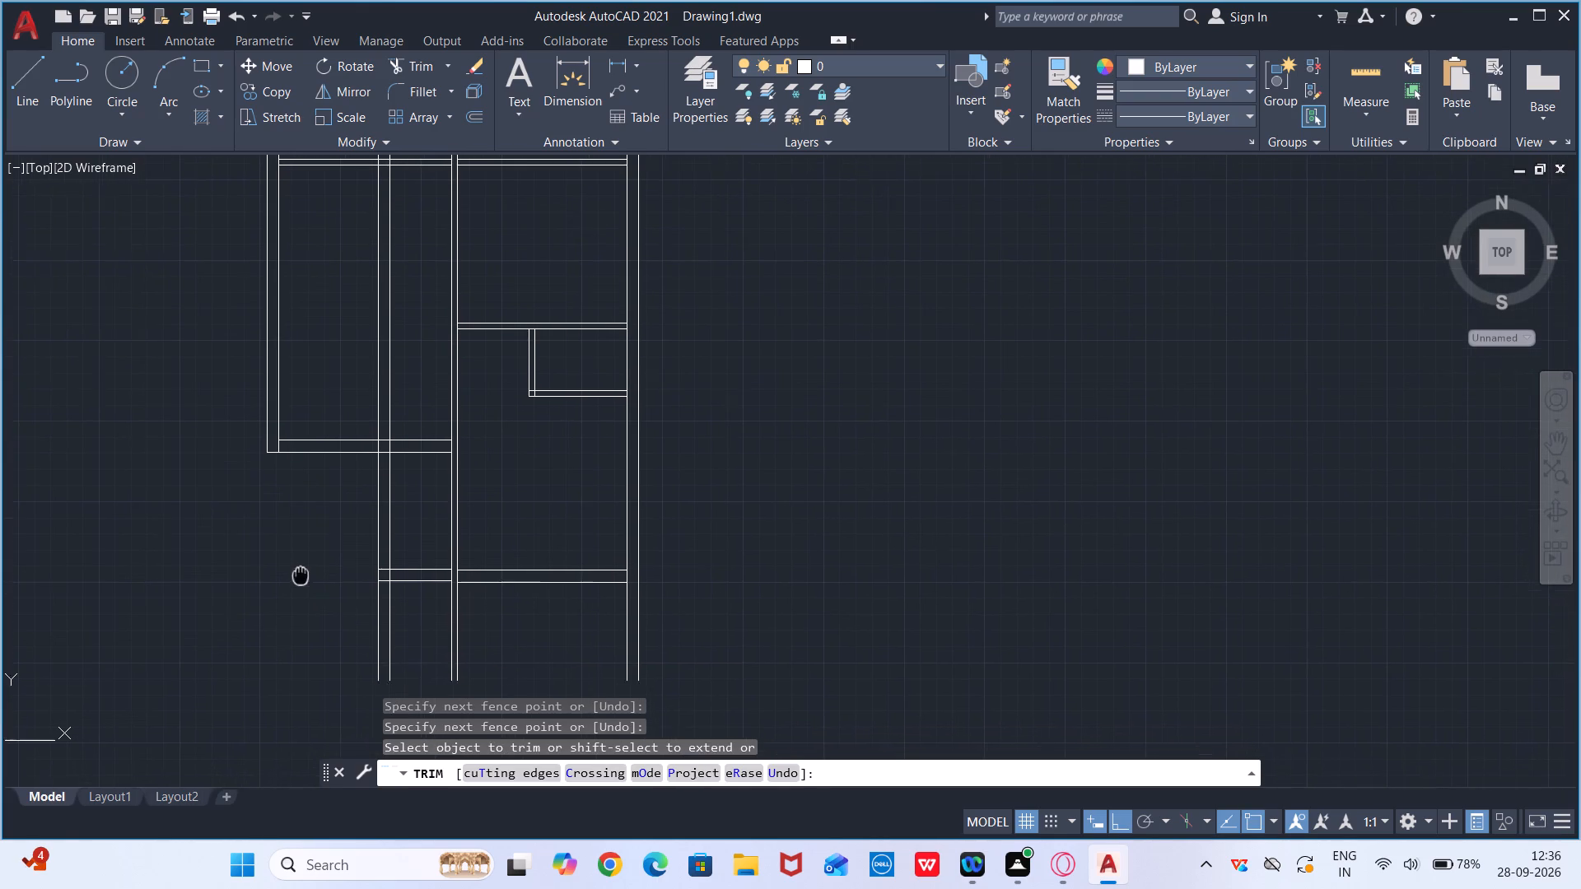
middle_drag(300, 573, 299, 570)
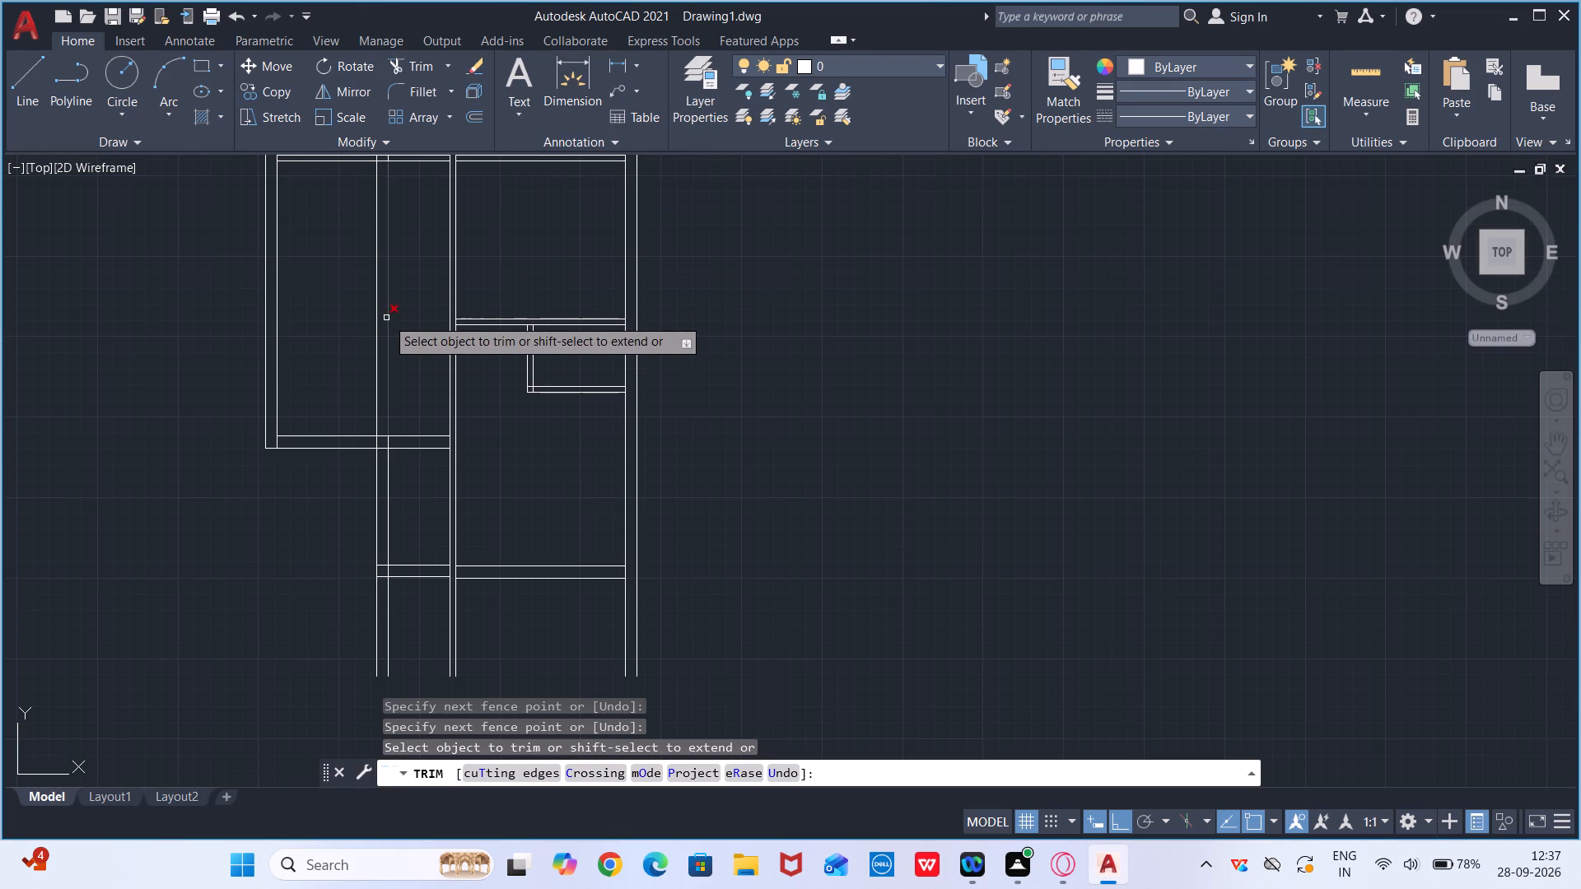
drag(399, 317, 361, 316)
middle_drag(371, 314, 358, 385)
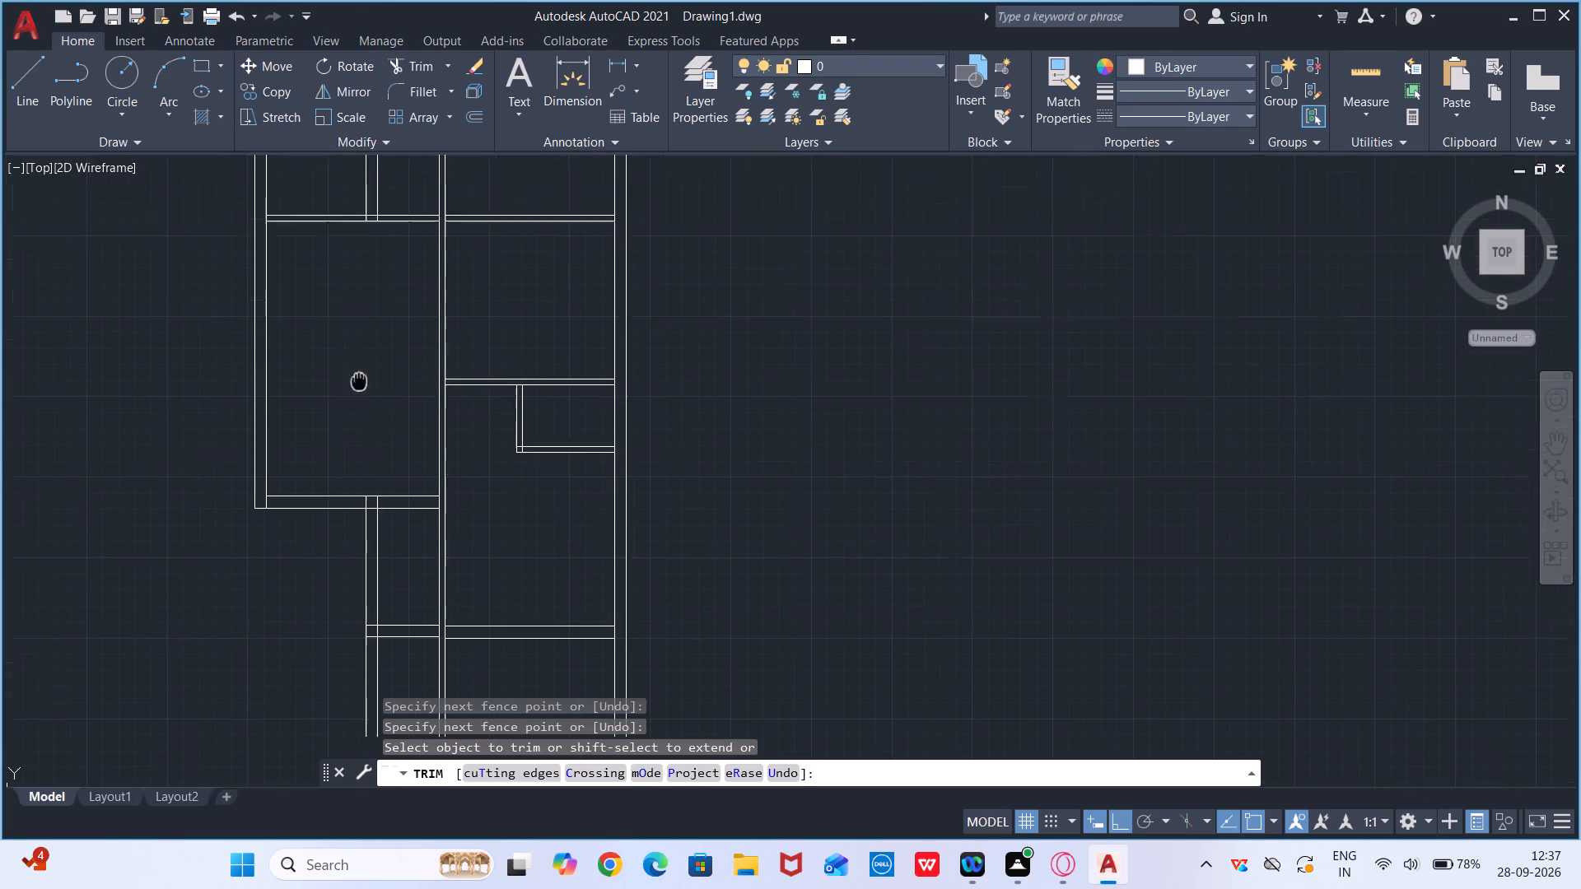
middle_drag(358, 385, 358, 477)
drag(399, 261, 321, 254)
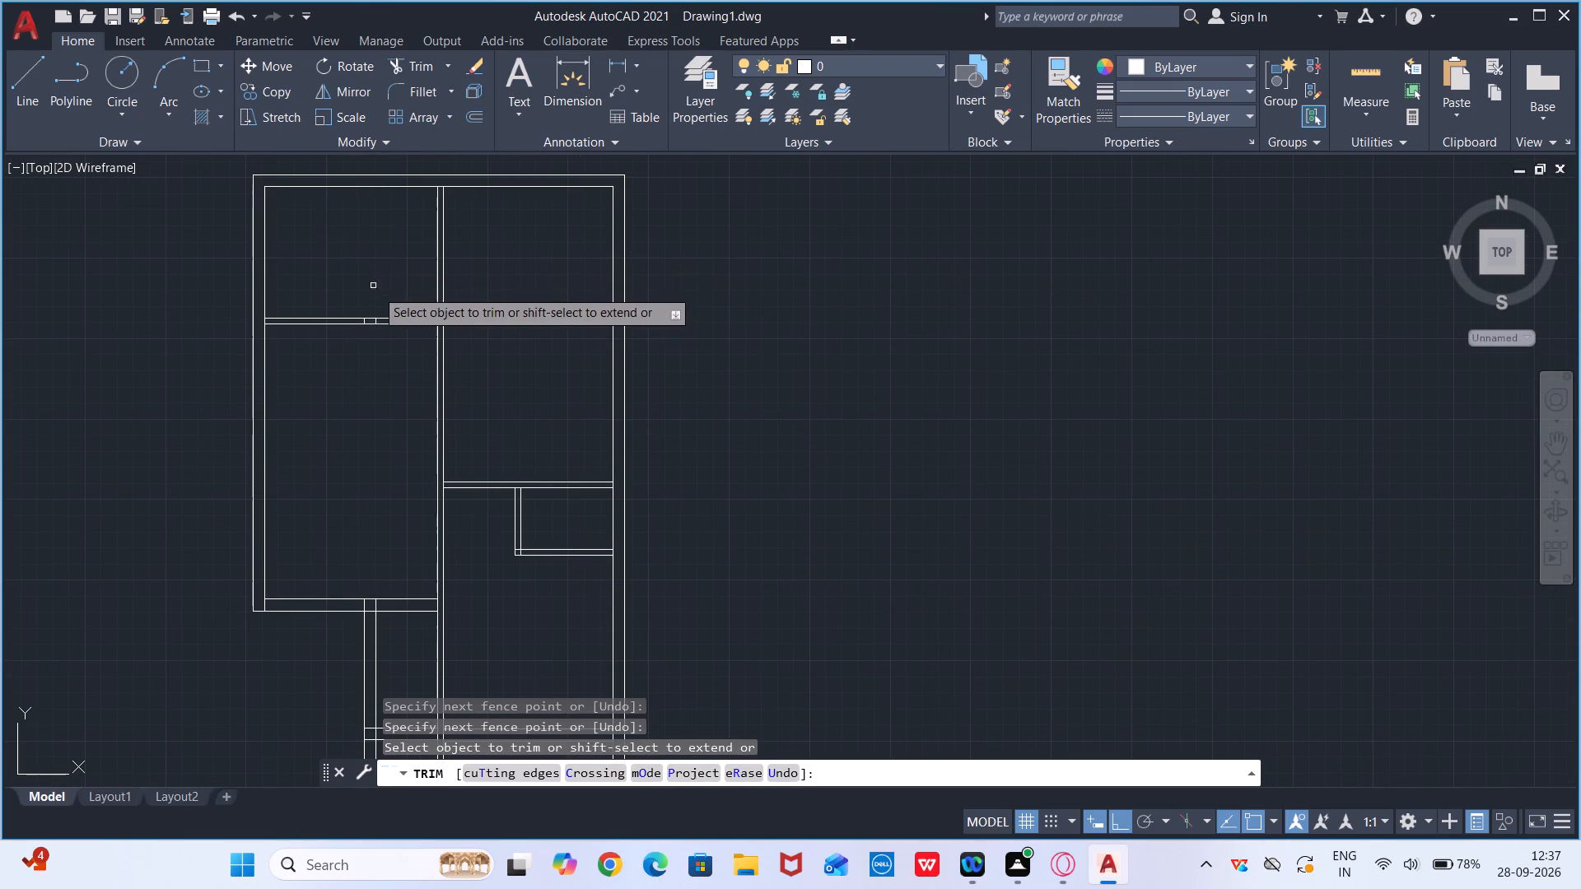
scroll(381, 299, up, 2)
click(365, 354)
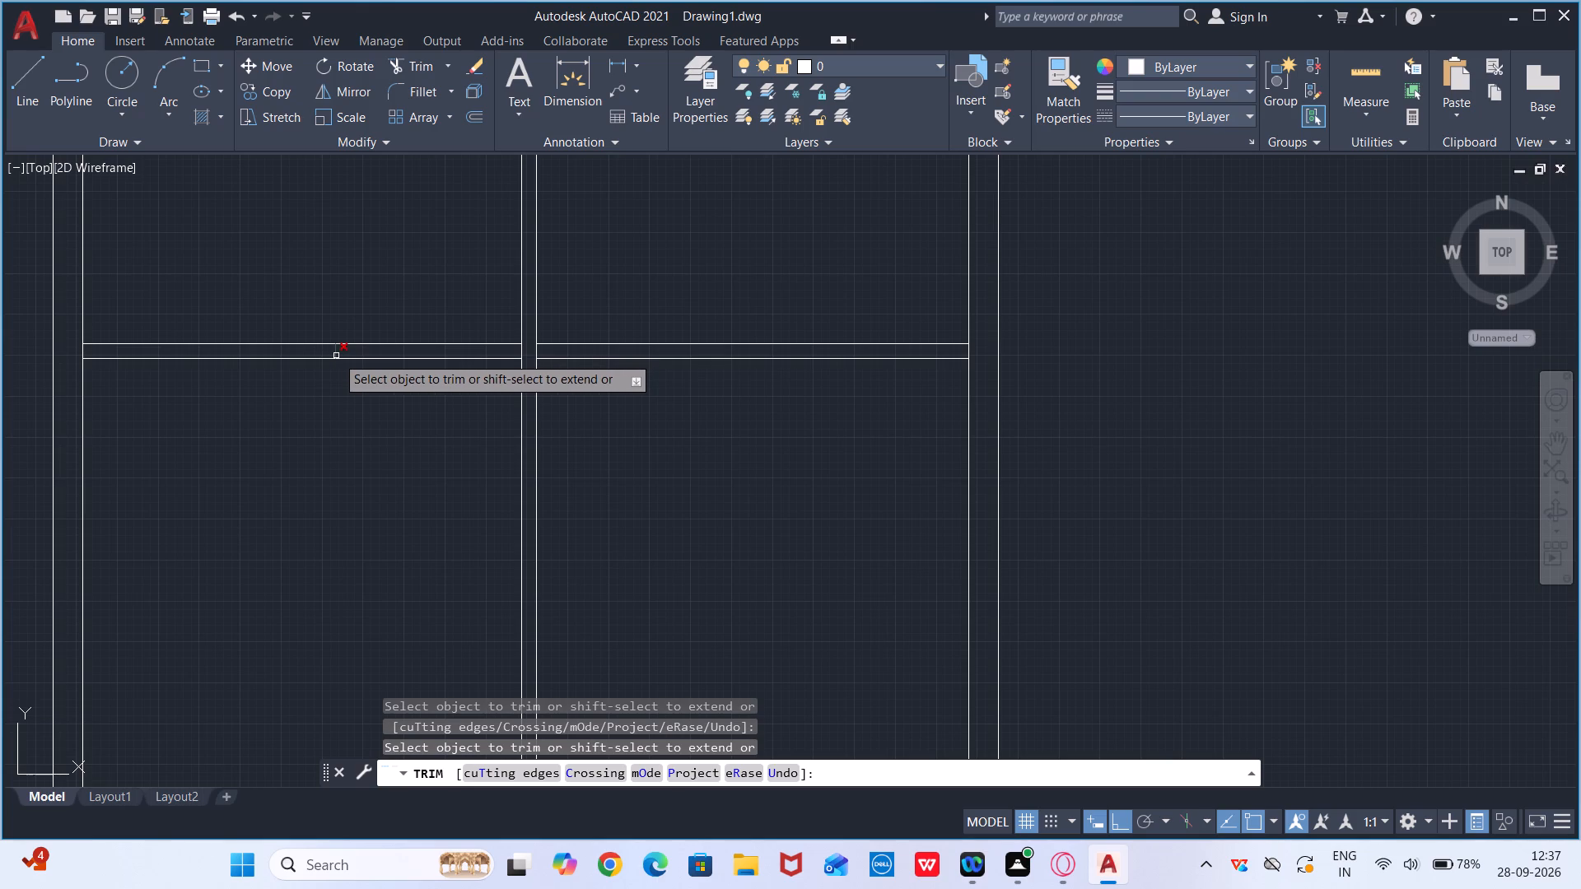
click(336, 356)
Trim the line pieces inside the left room's bottom wall, at the vertical wall junction and at the outer corner.
scroll(333, 369, down, 4)
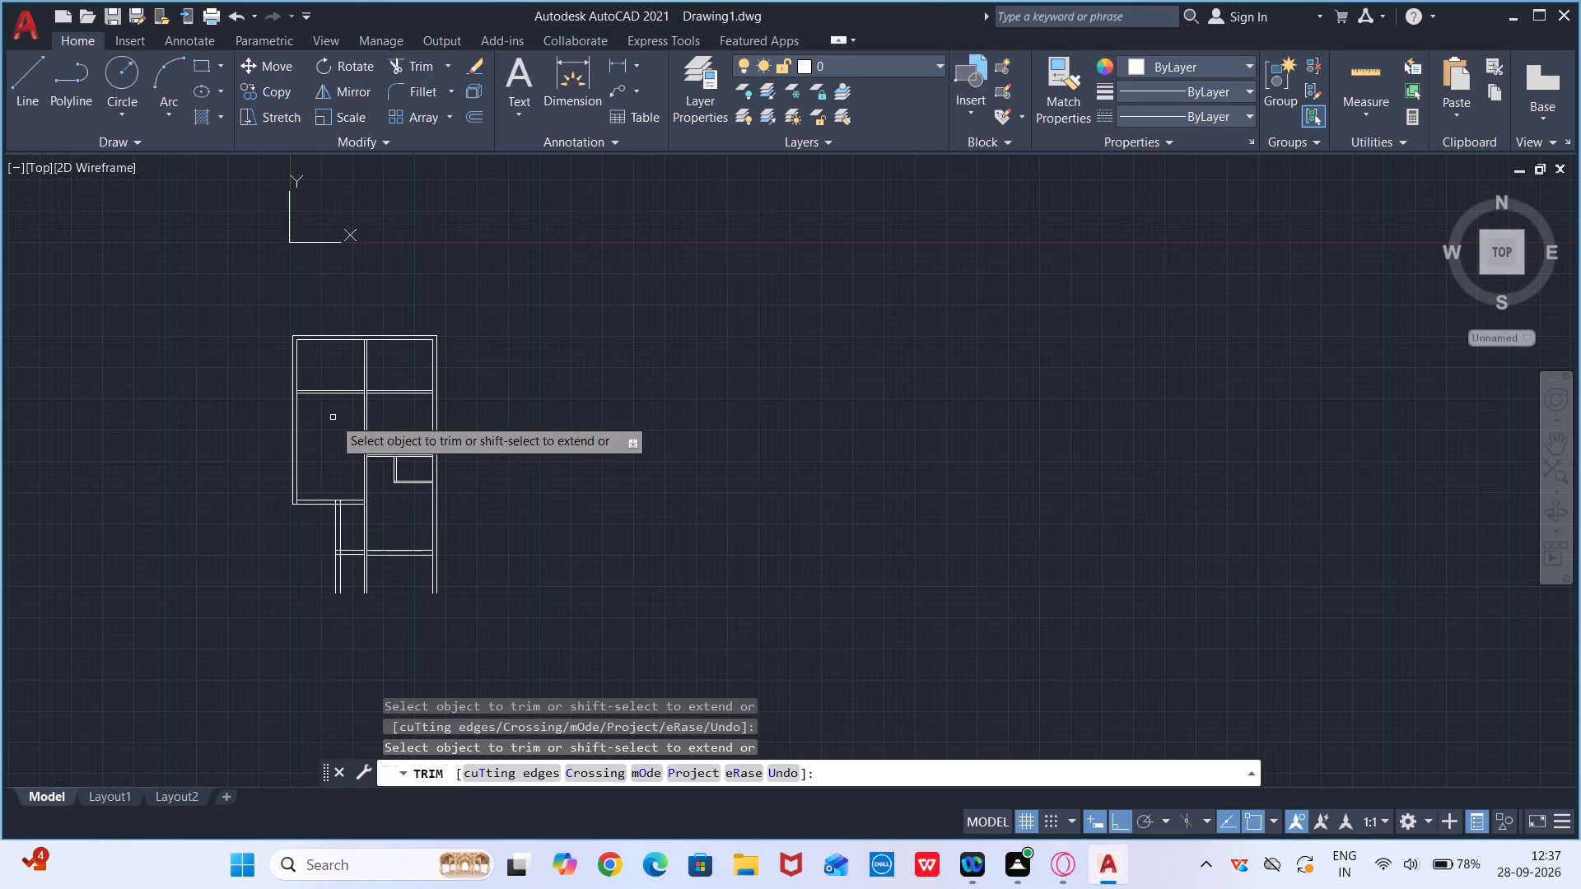
scroll(341, 507, up, 4)
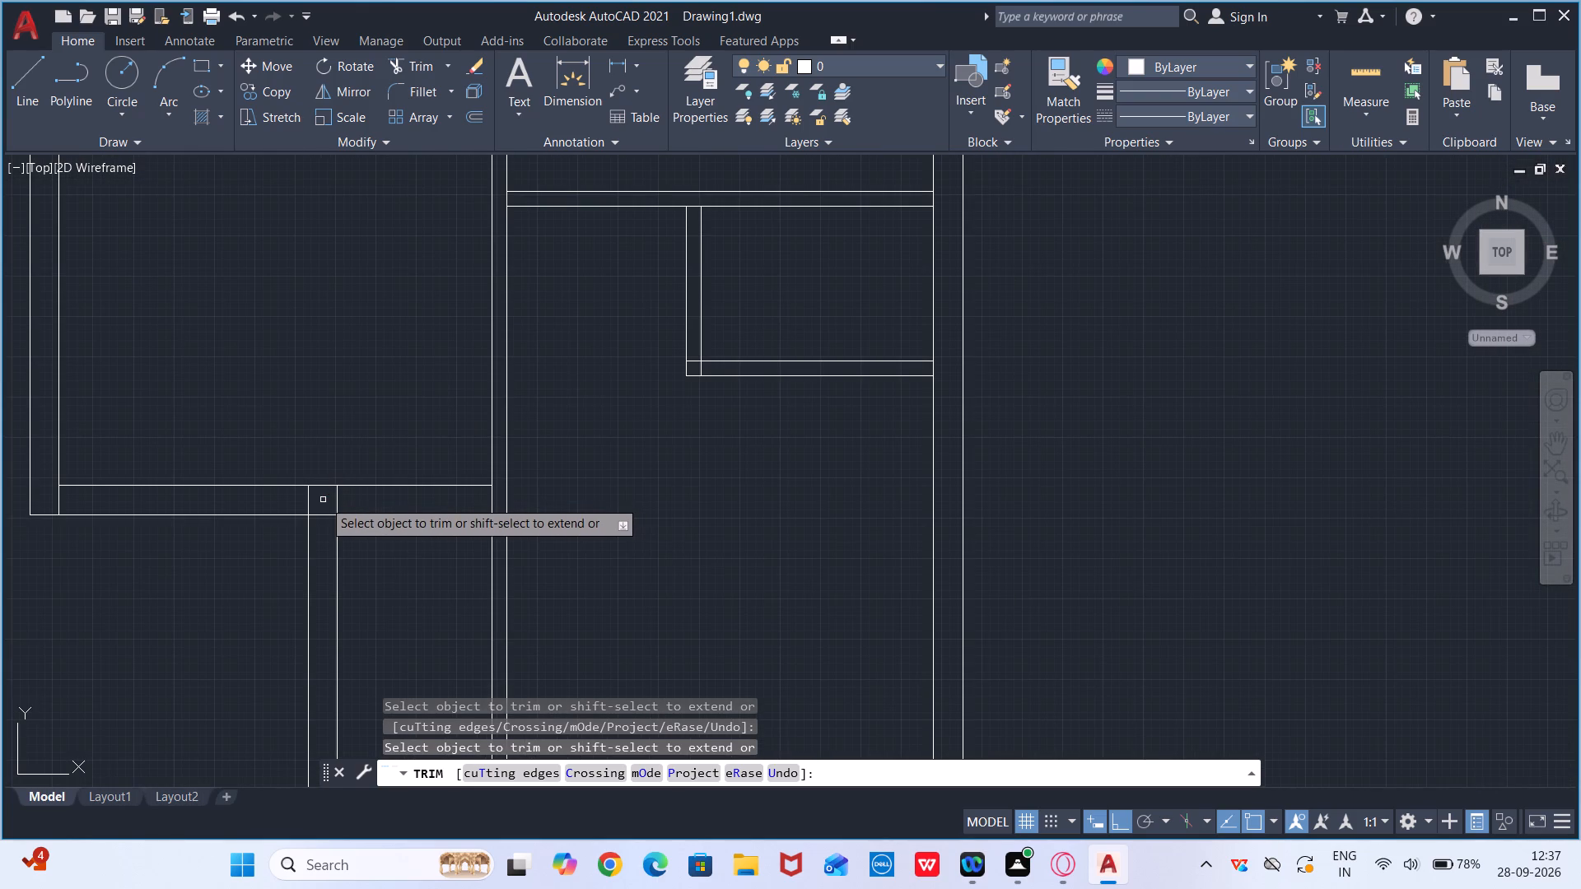
drag(347, 503, 280, 496)
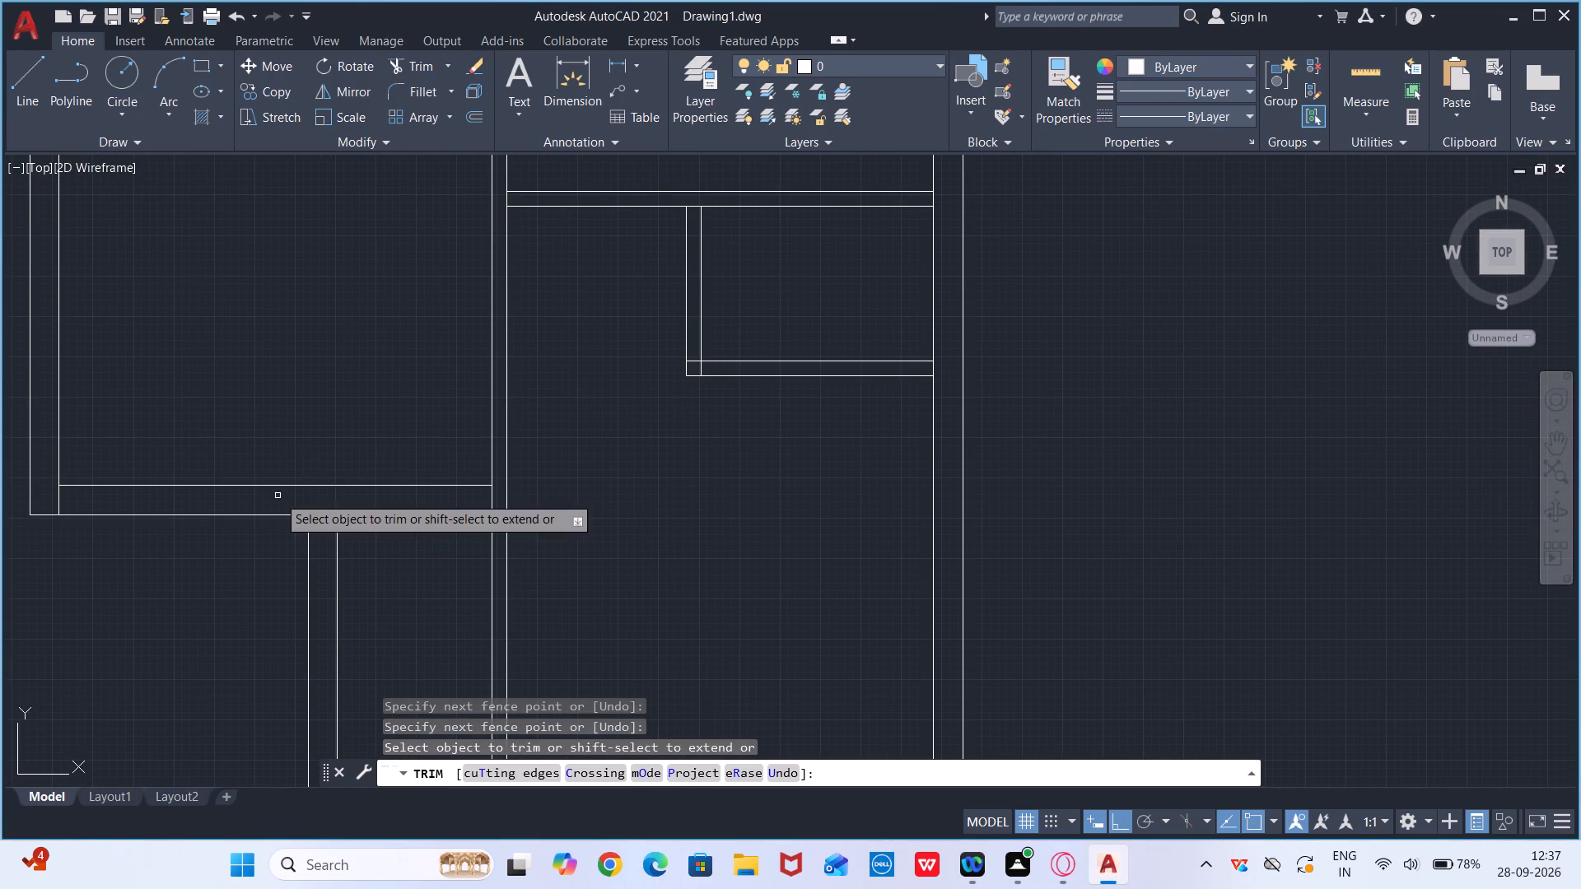
click(58, 498)
Trim the new vertical wall's lines below the lower 9" wall so they end at that wall.
scroll(74, 510, down, 4)
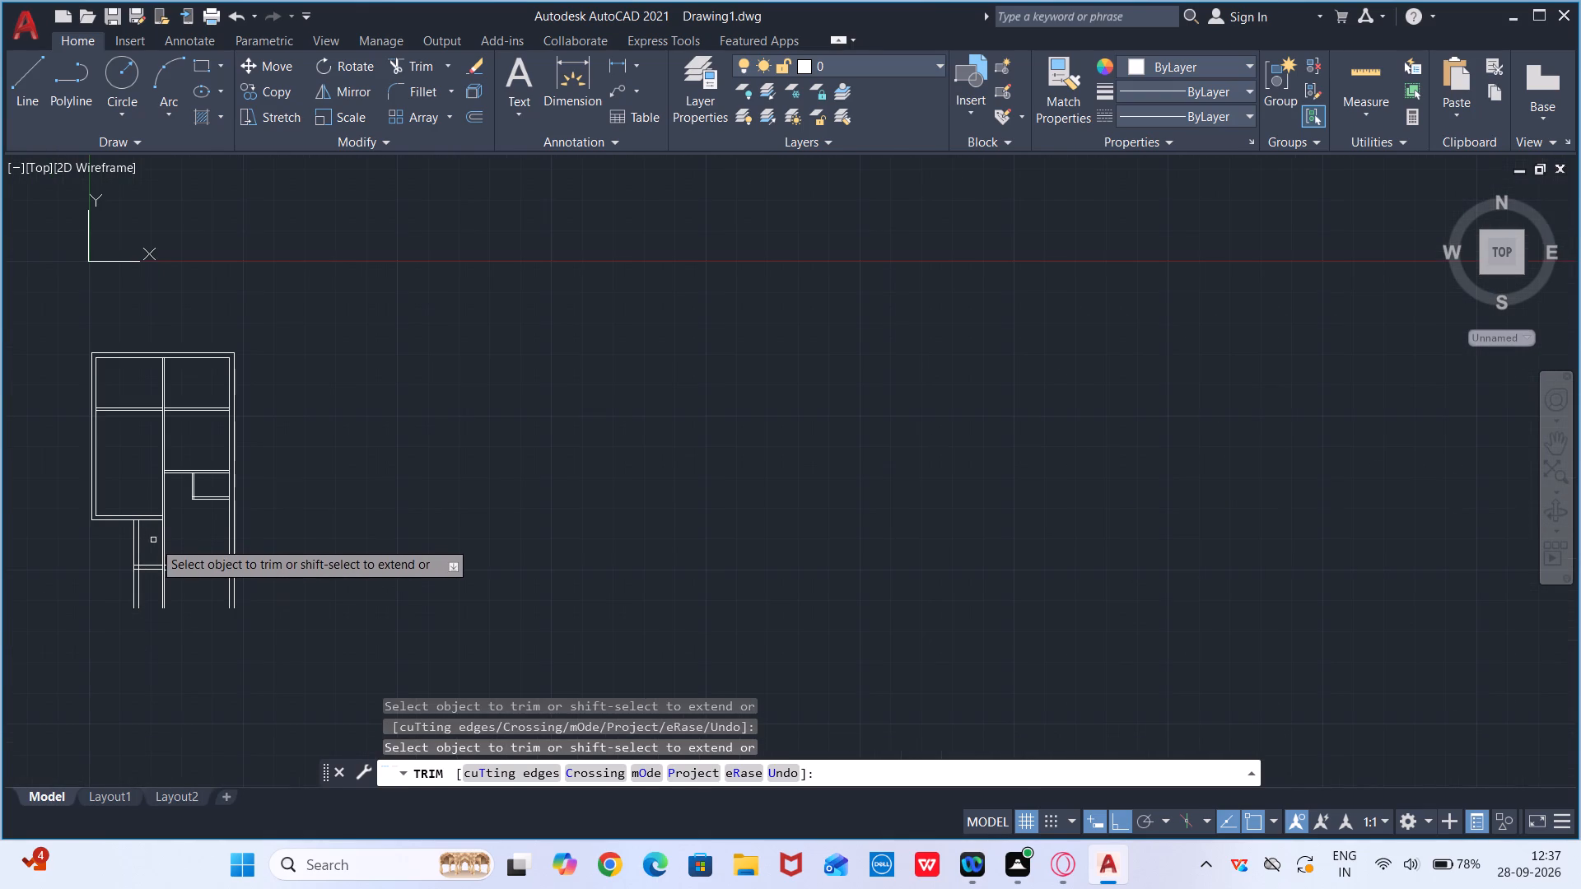
middle_drag(157, 544, 187, 475)
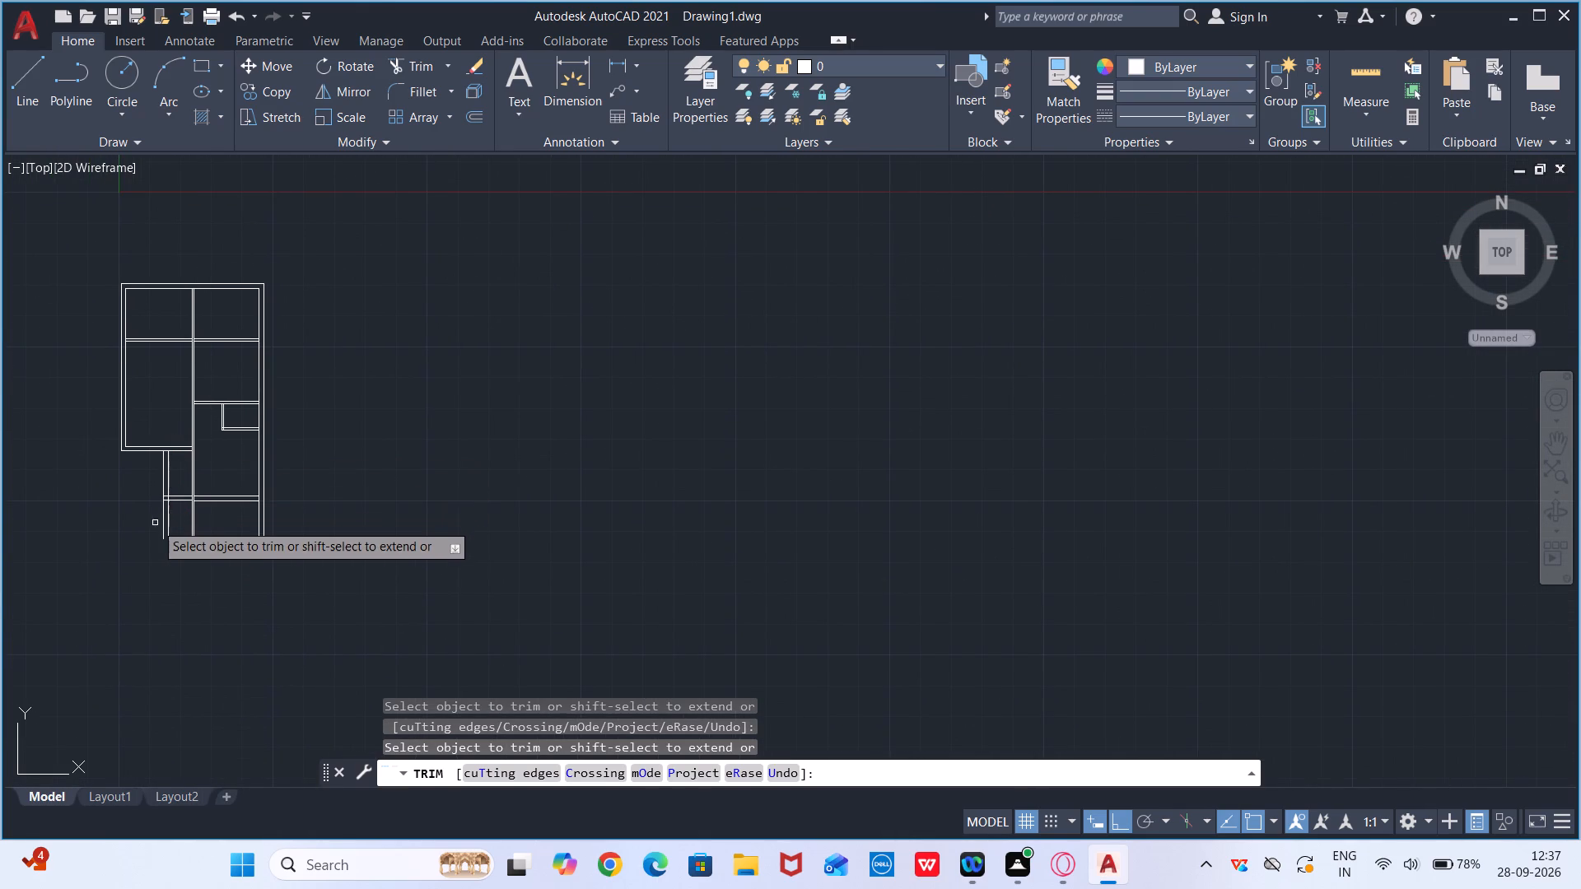
scroll(147, 563, up, 1)
drag(193, 497, 153, 502)
key(Escape)
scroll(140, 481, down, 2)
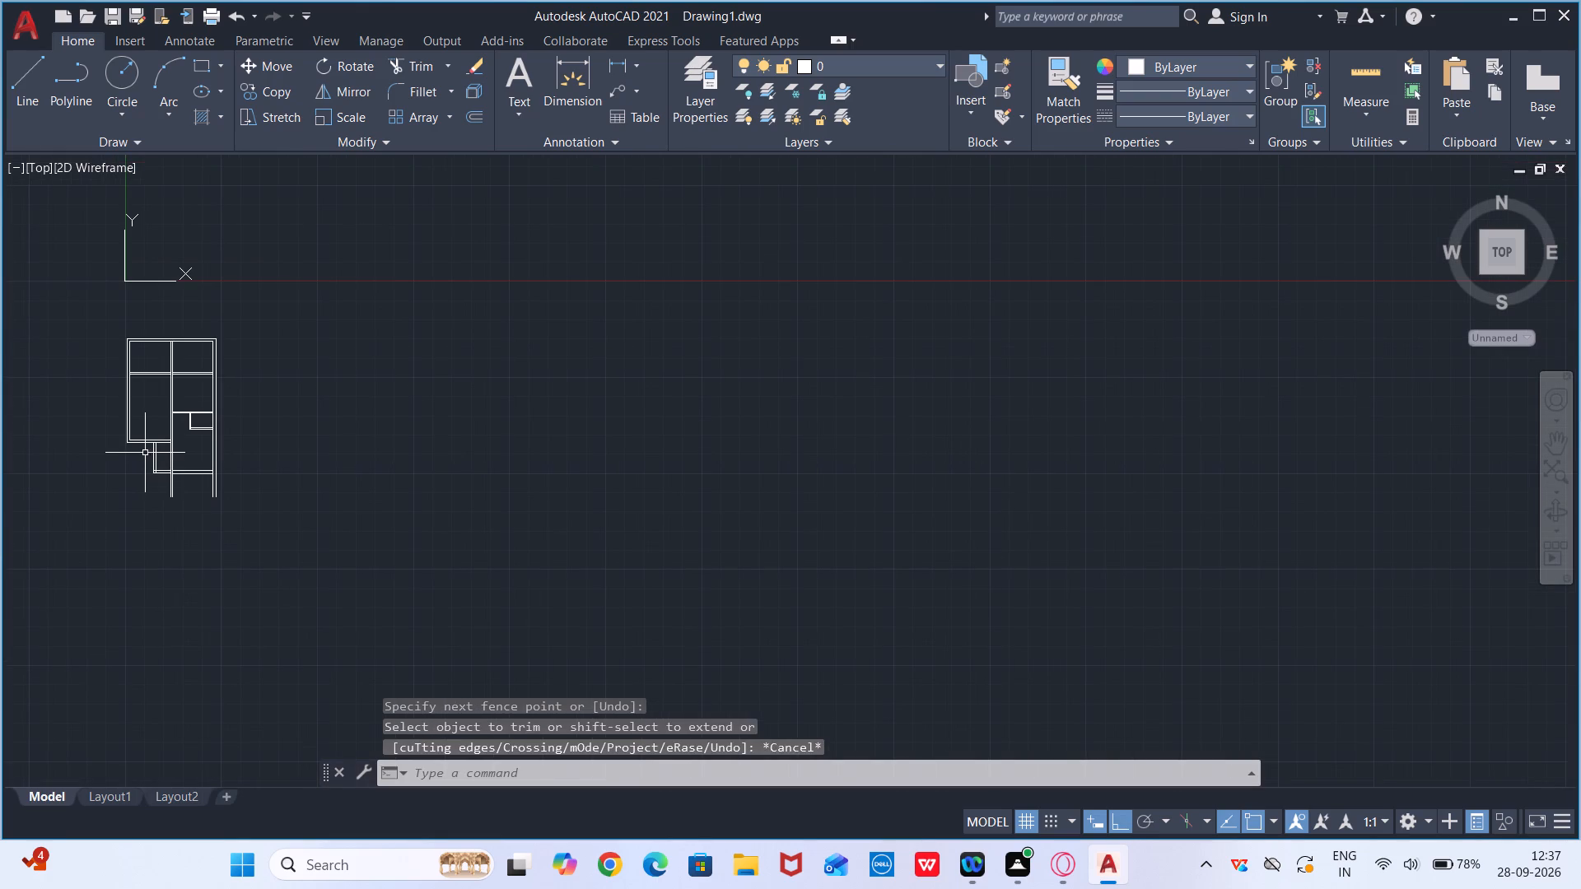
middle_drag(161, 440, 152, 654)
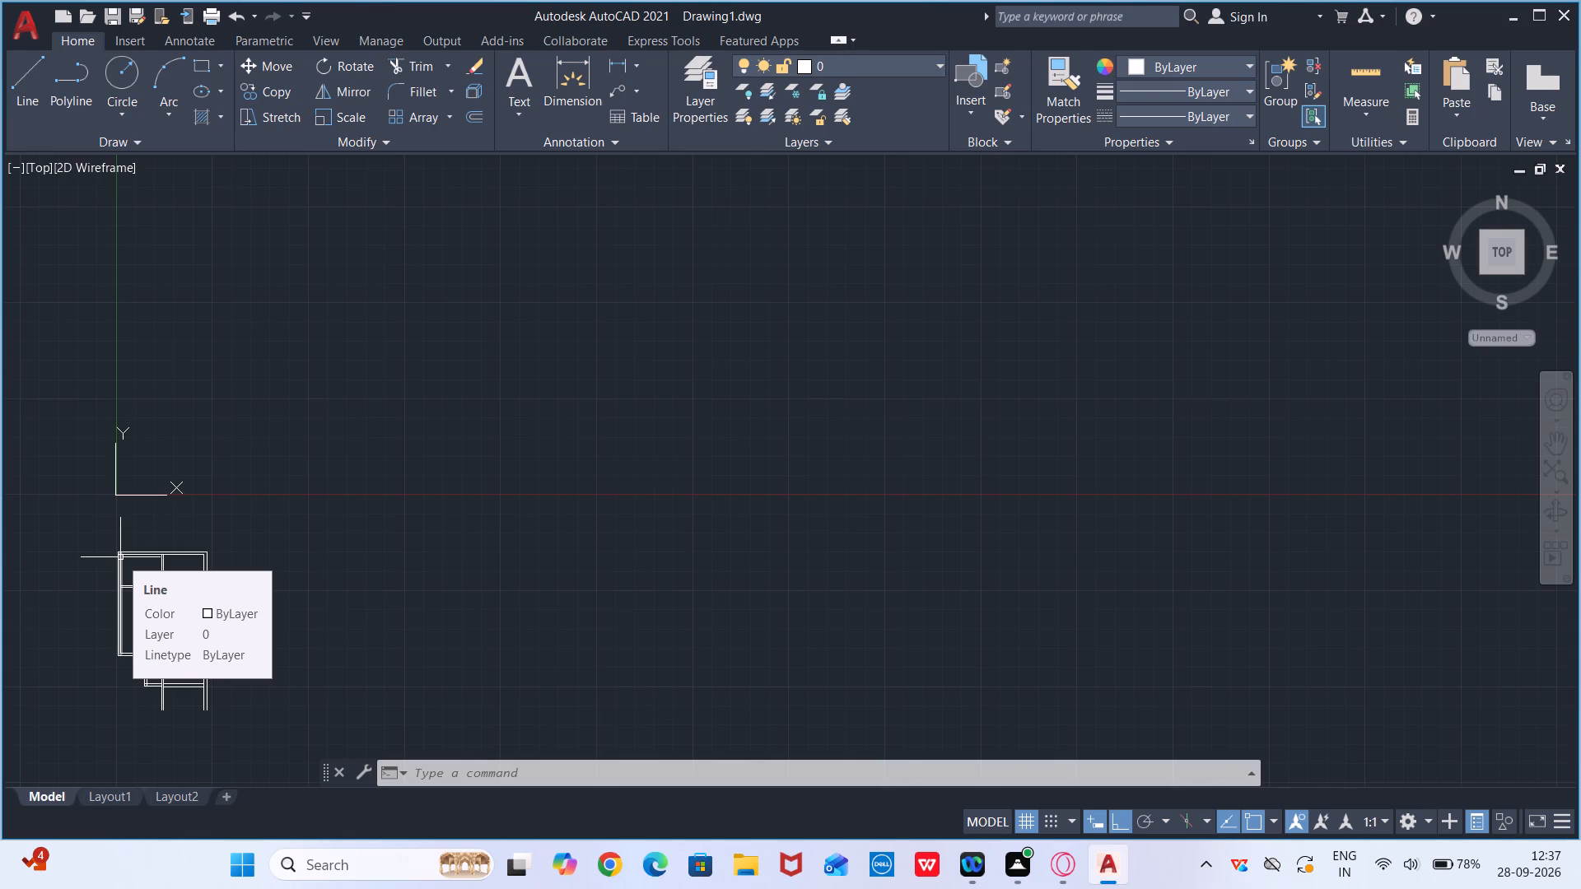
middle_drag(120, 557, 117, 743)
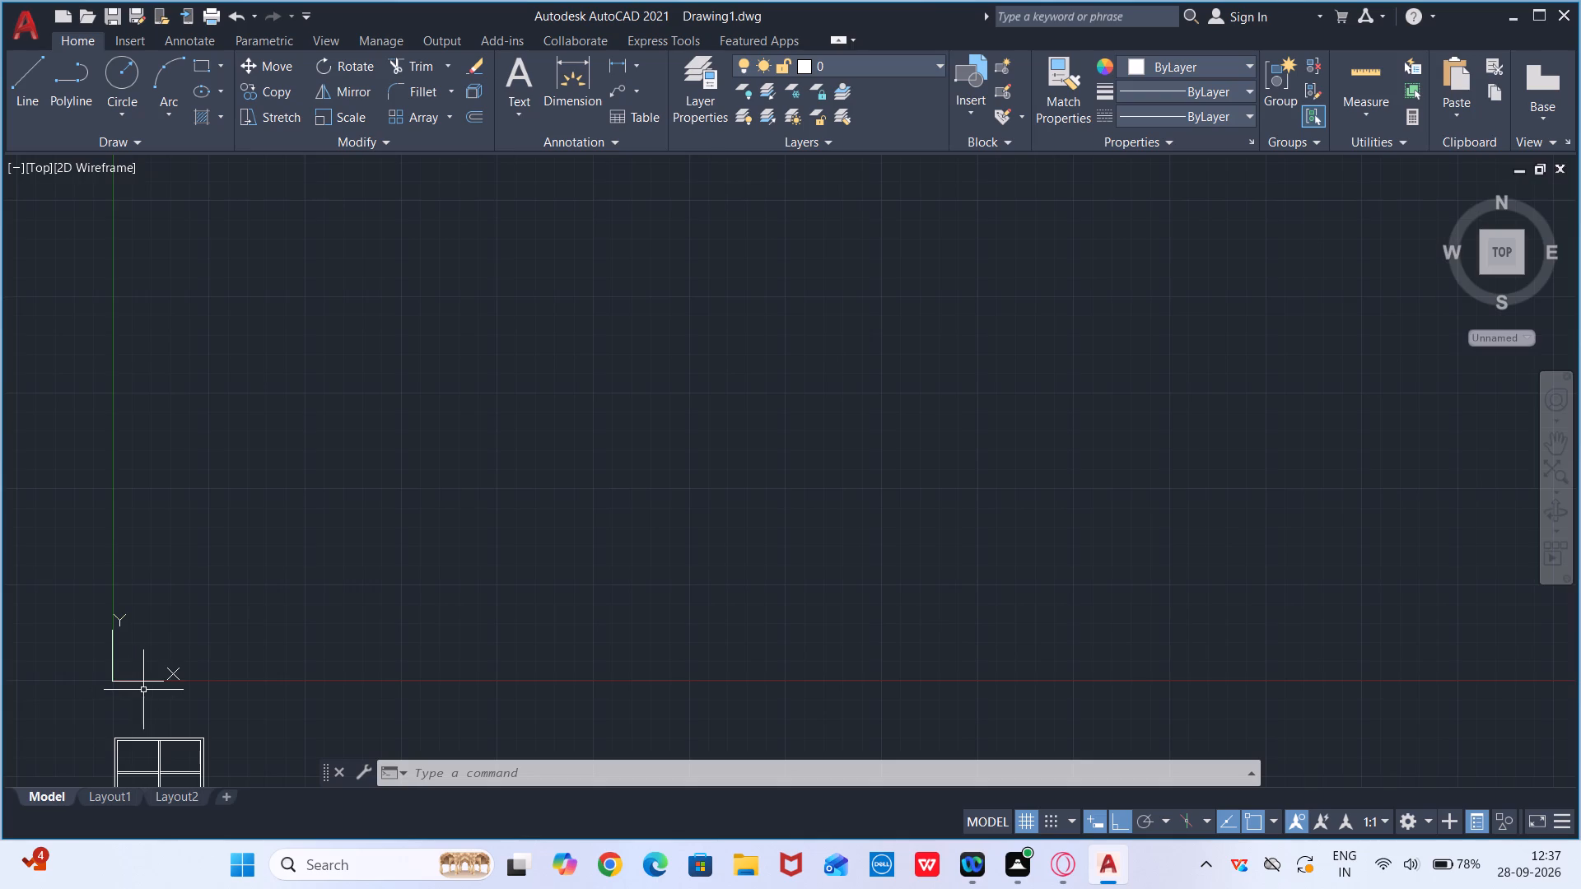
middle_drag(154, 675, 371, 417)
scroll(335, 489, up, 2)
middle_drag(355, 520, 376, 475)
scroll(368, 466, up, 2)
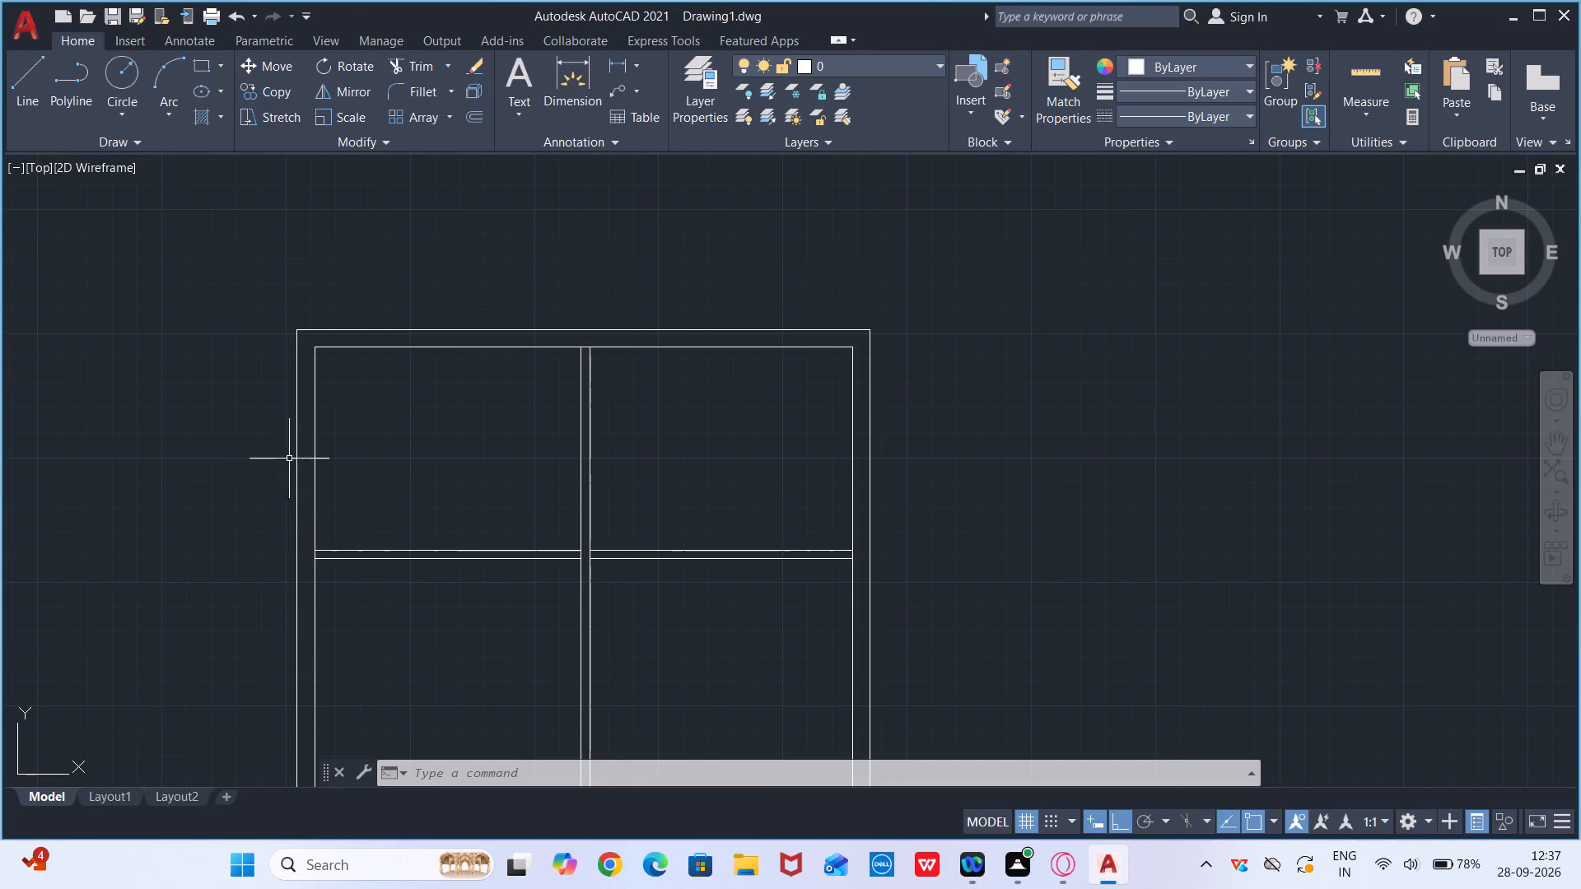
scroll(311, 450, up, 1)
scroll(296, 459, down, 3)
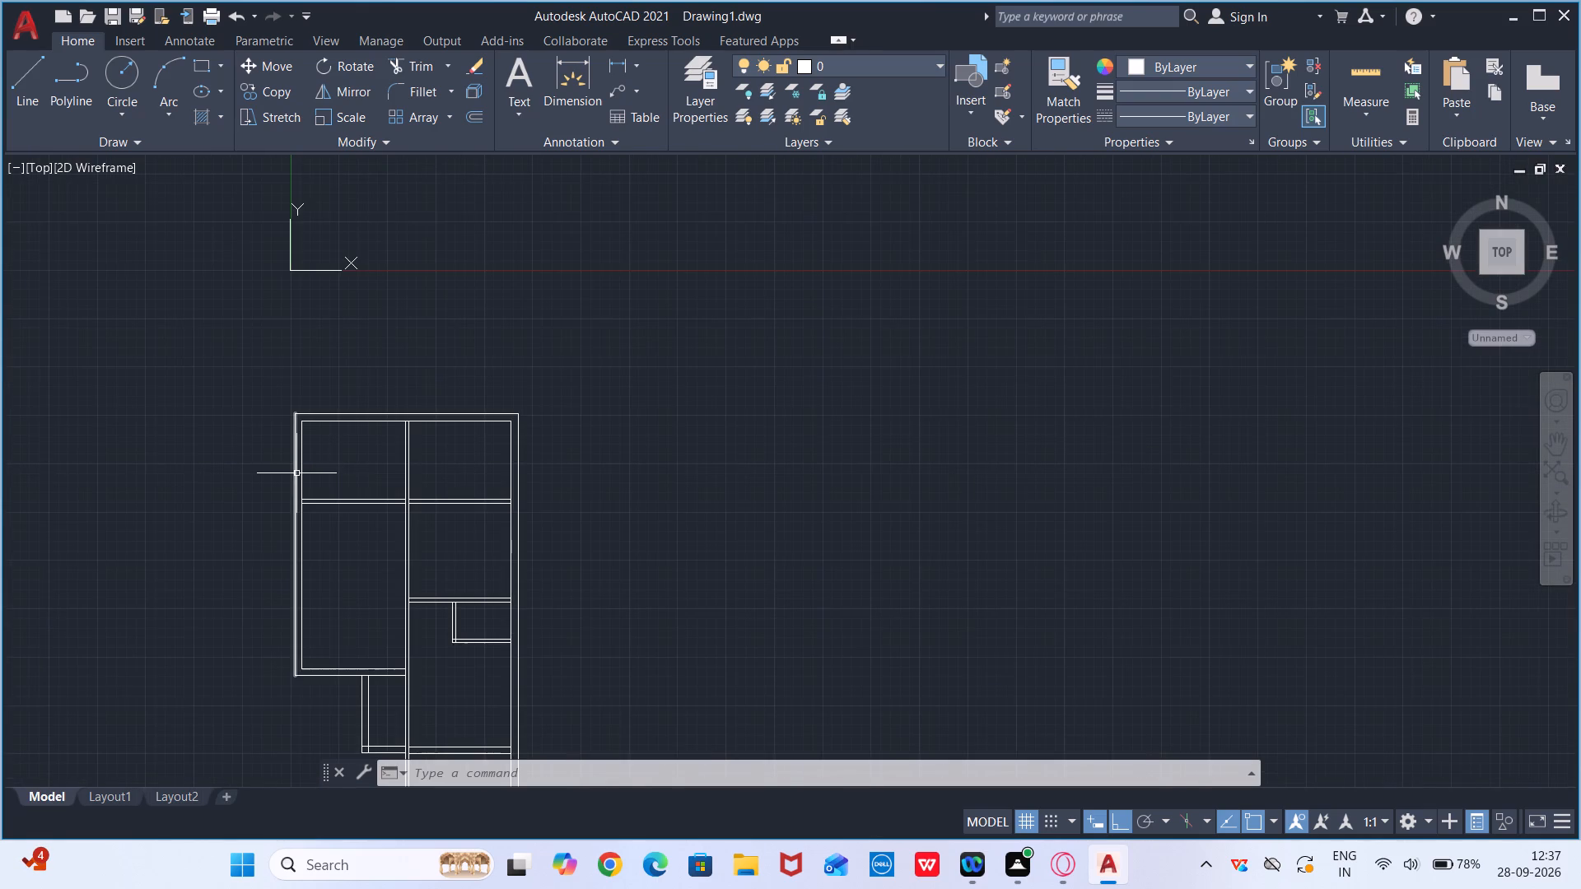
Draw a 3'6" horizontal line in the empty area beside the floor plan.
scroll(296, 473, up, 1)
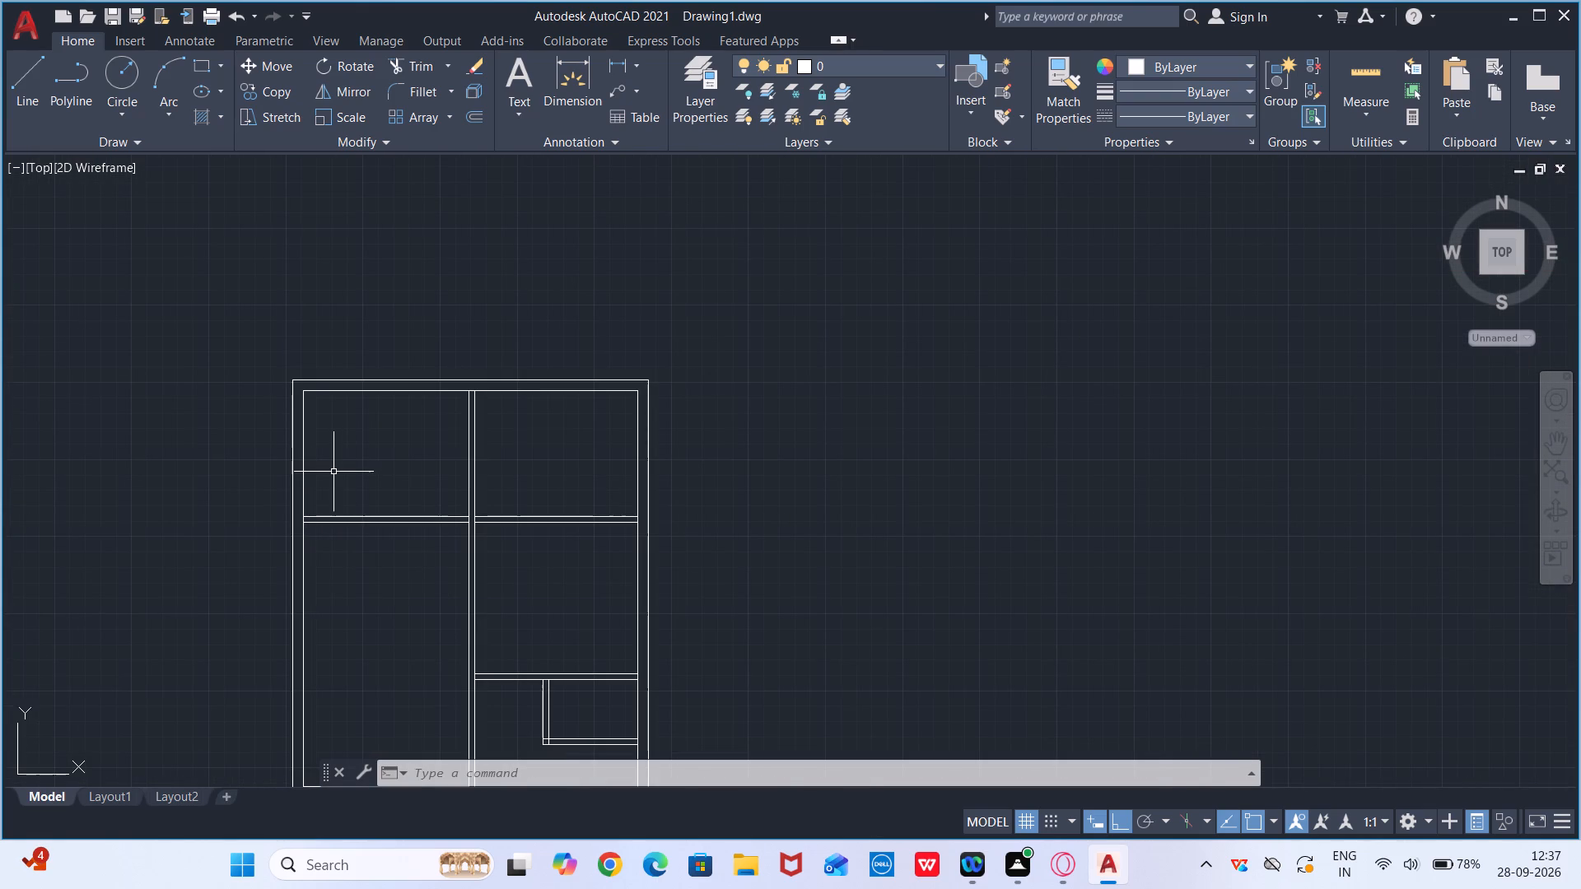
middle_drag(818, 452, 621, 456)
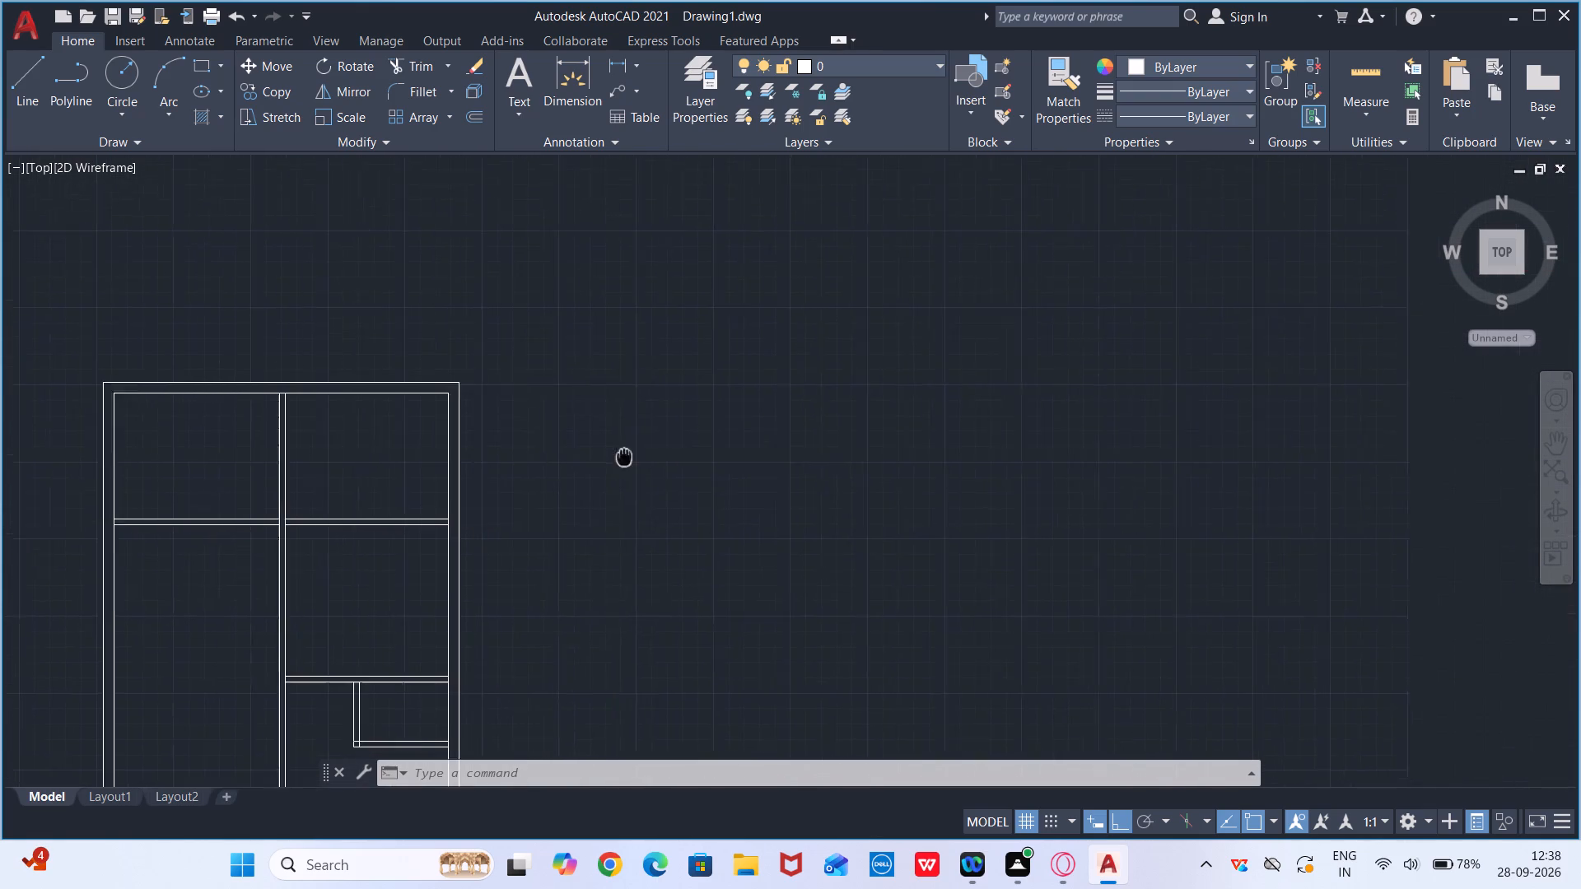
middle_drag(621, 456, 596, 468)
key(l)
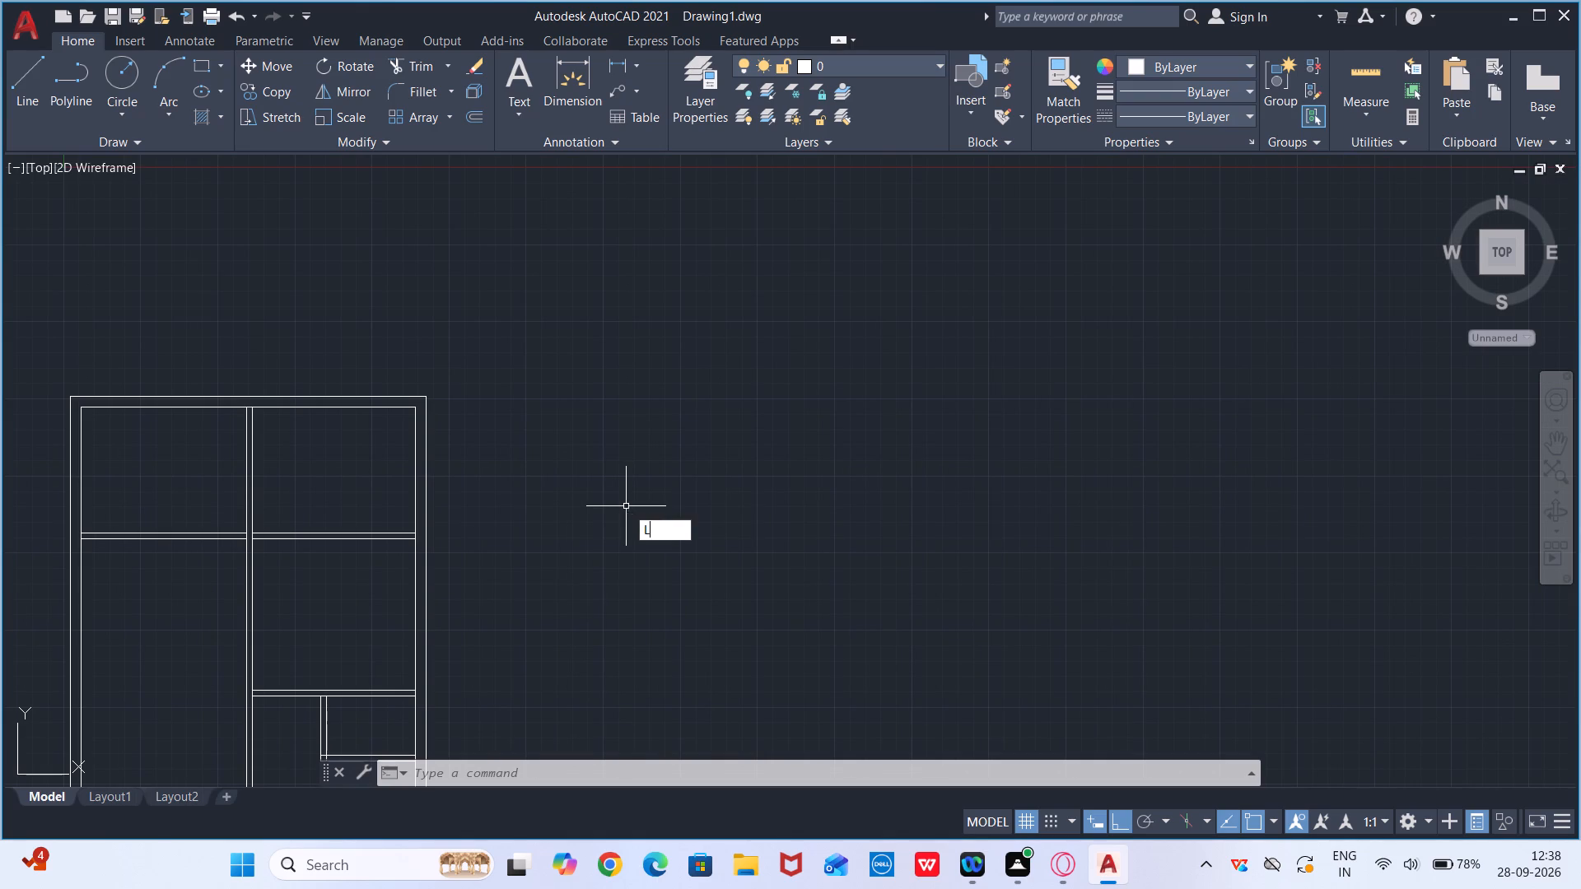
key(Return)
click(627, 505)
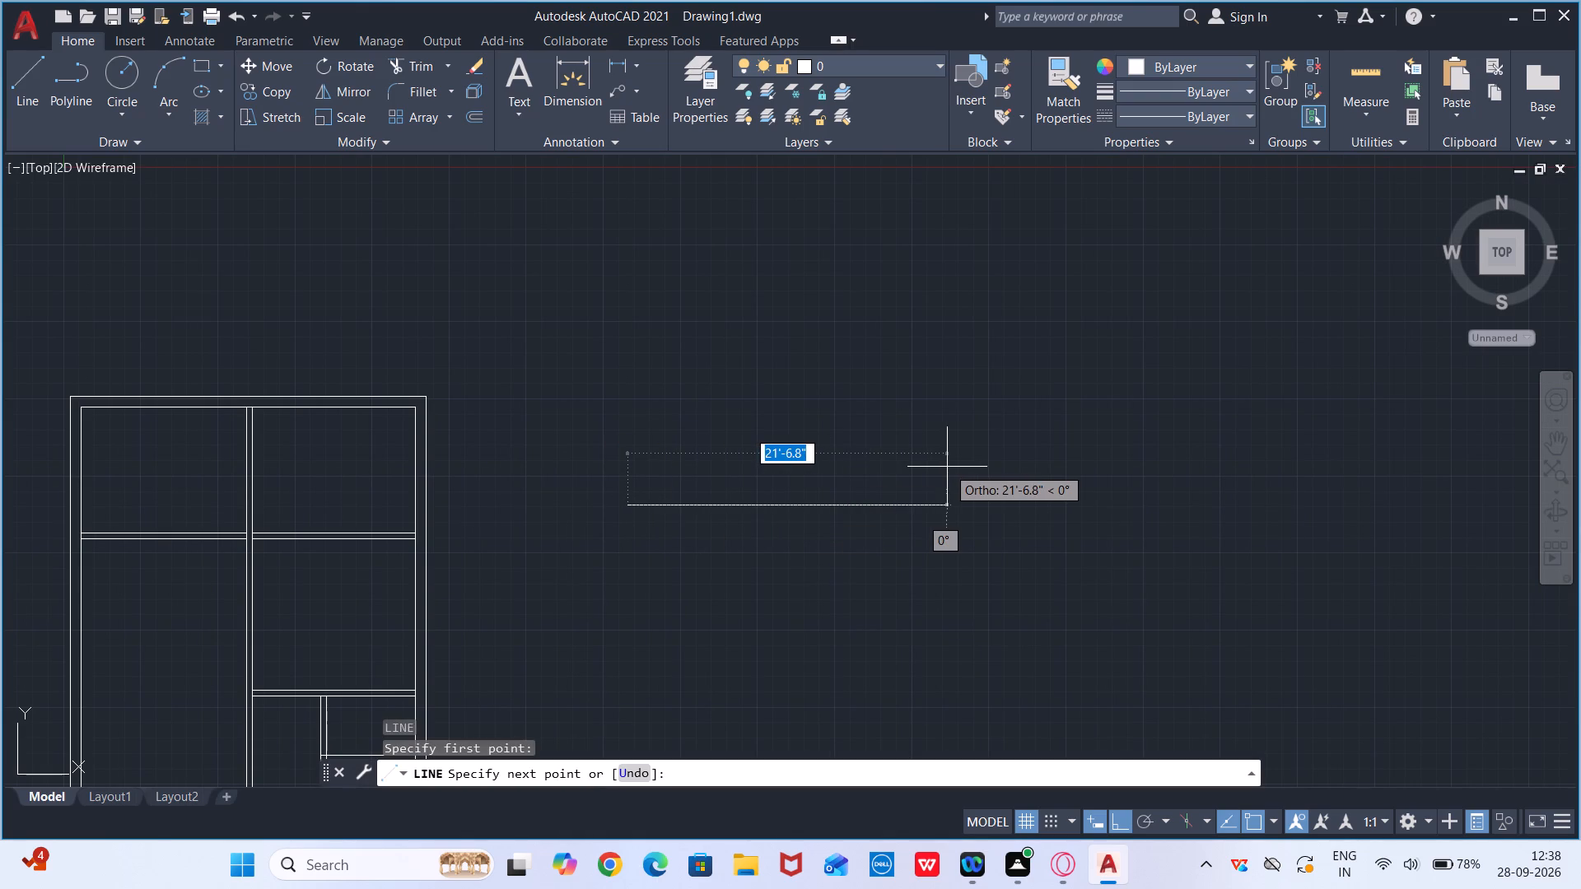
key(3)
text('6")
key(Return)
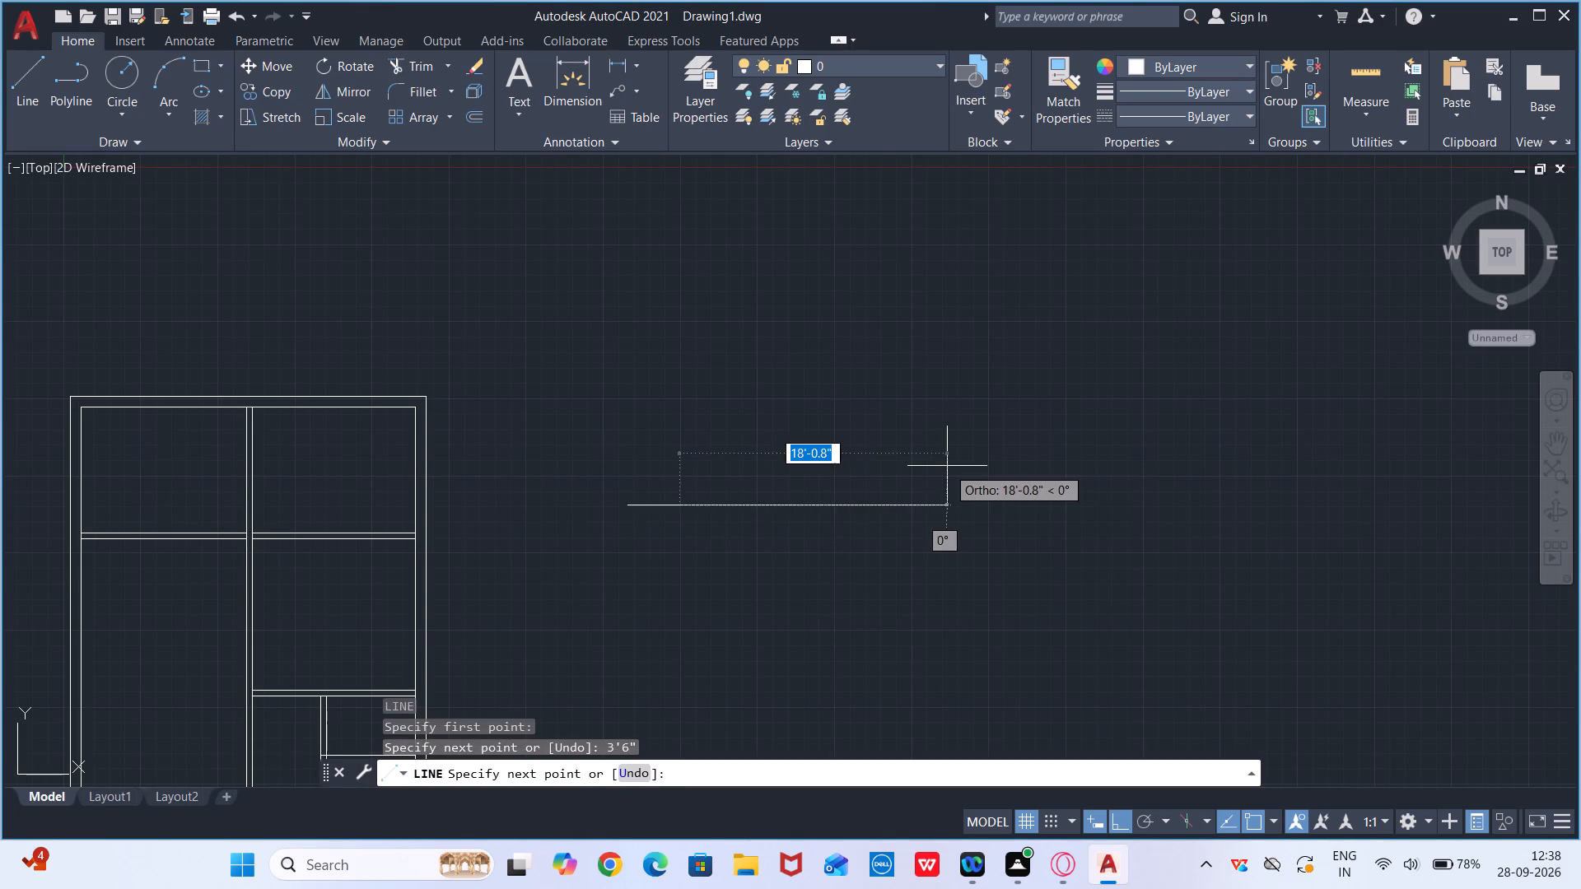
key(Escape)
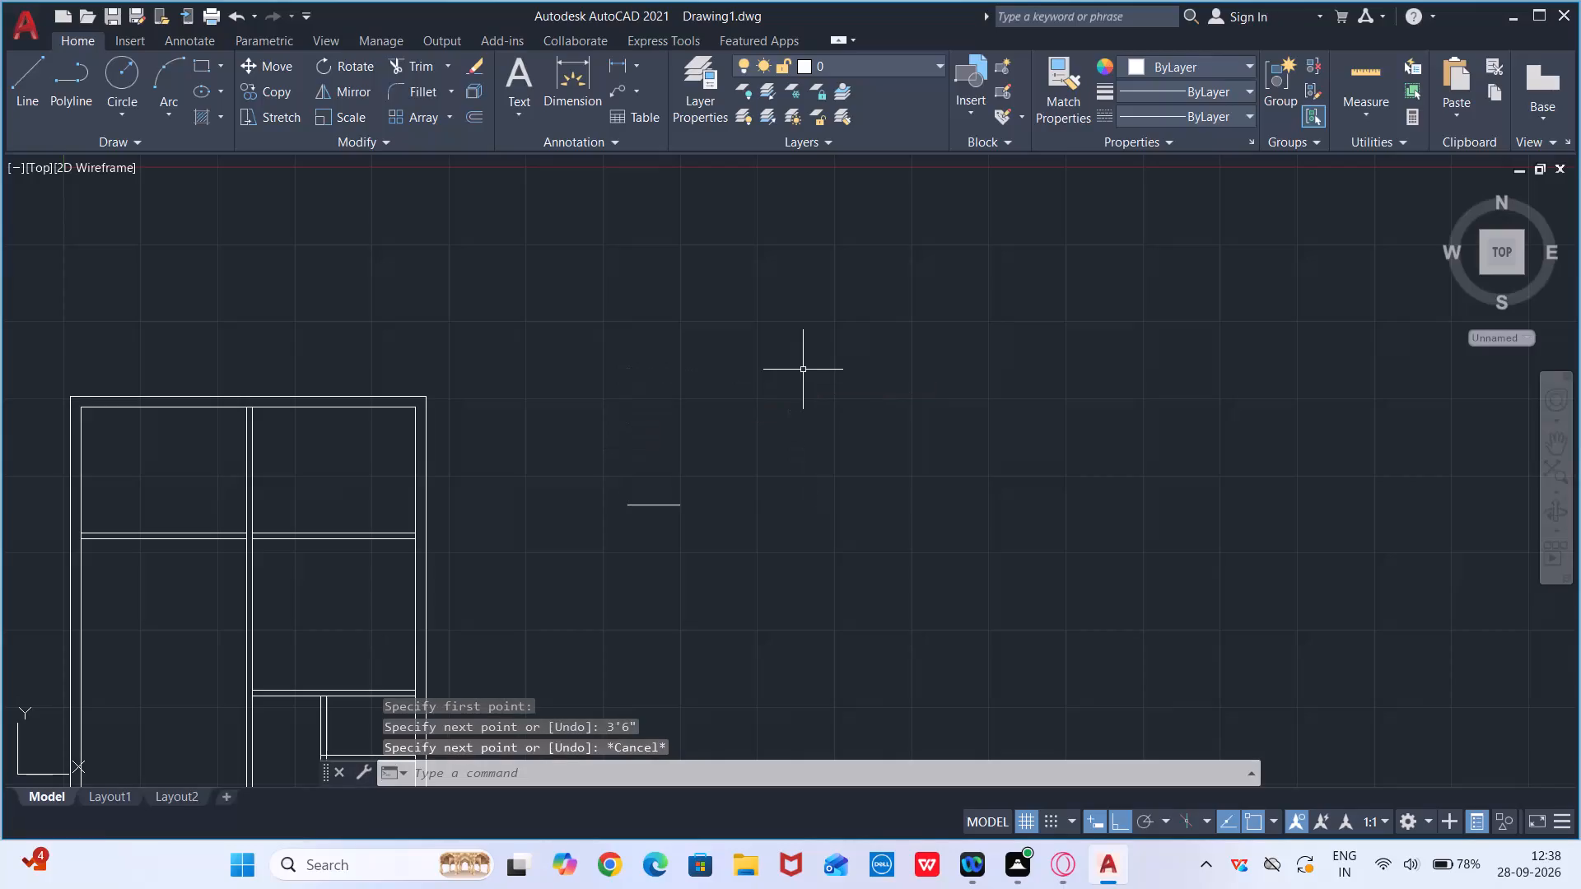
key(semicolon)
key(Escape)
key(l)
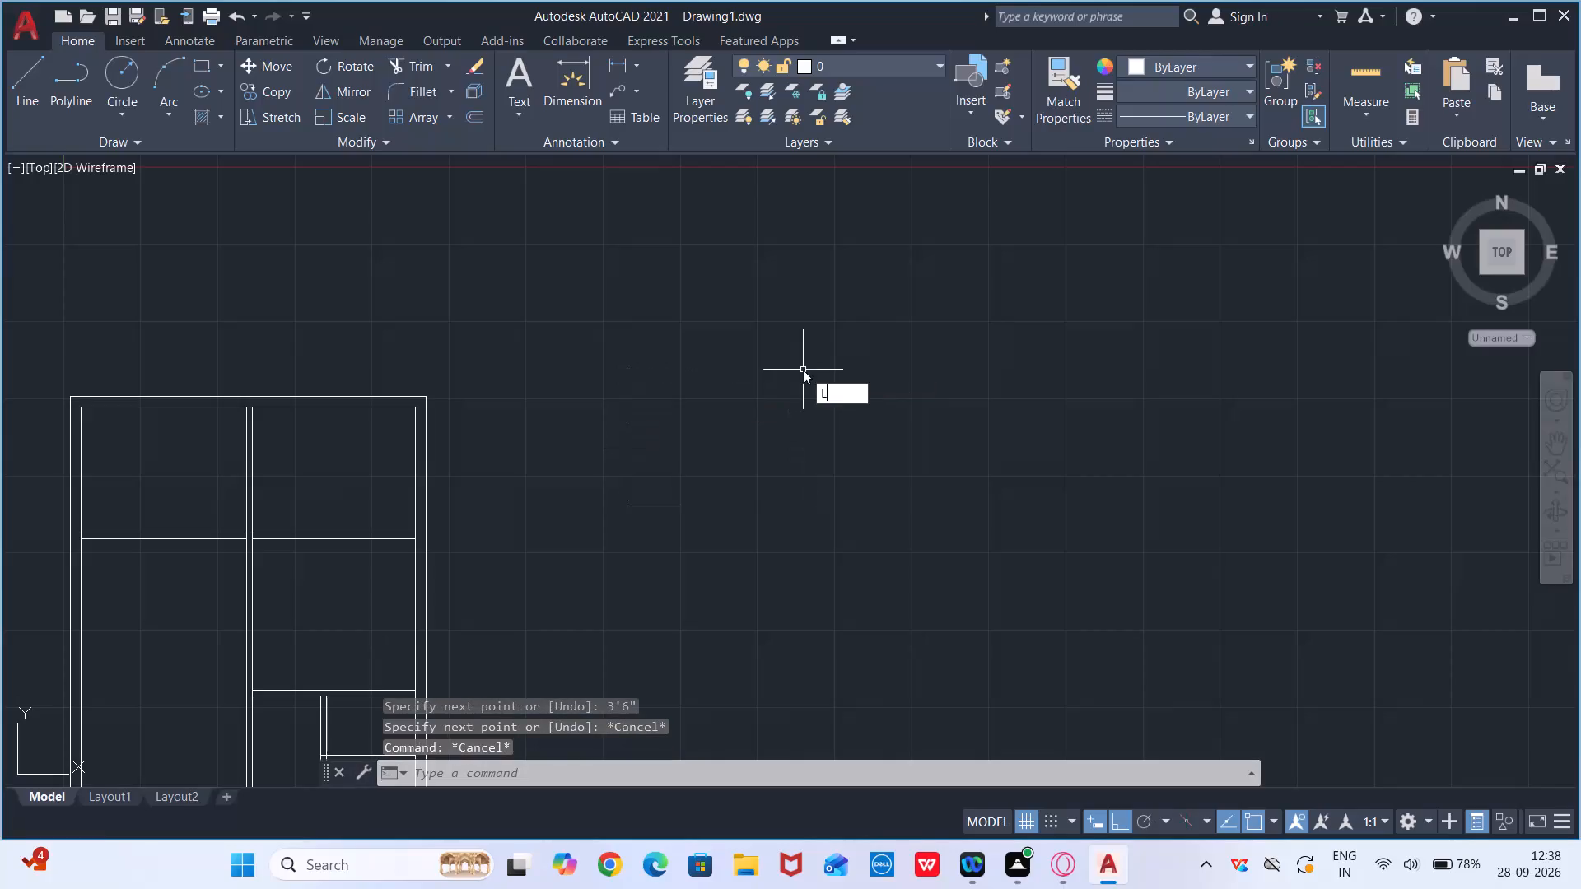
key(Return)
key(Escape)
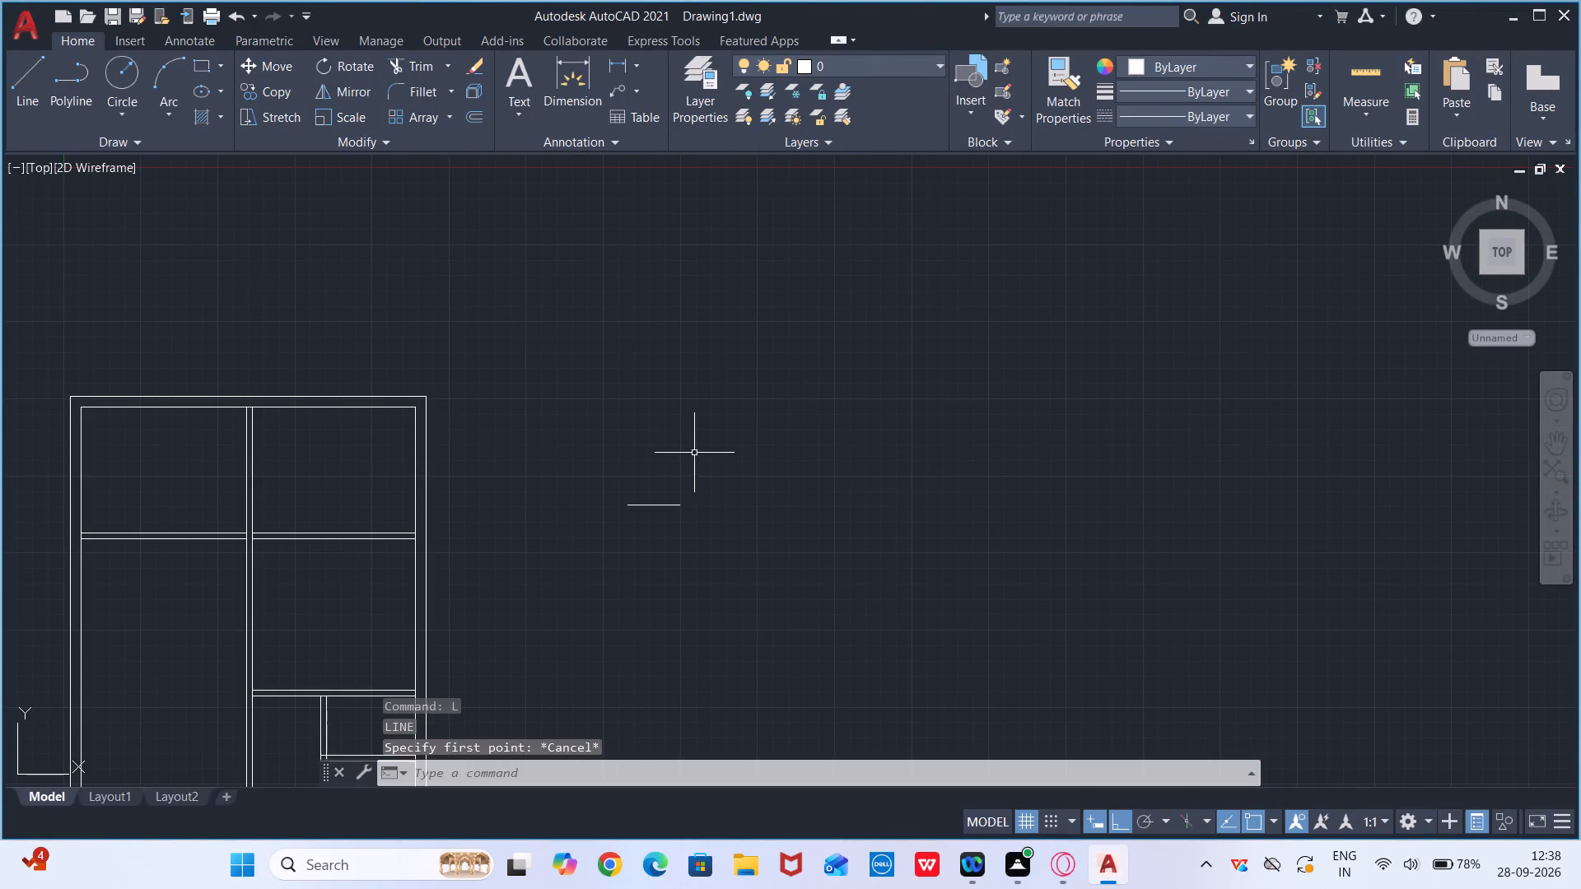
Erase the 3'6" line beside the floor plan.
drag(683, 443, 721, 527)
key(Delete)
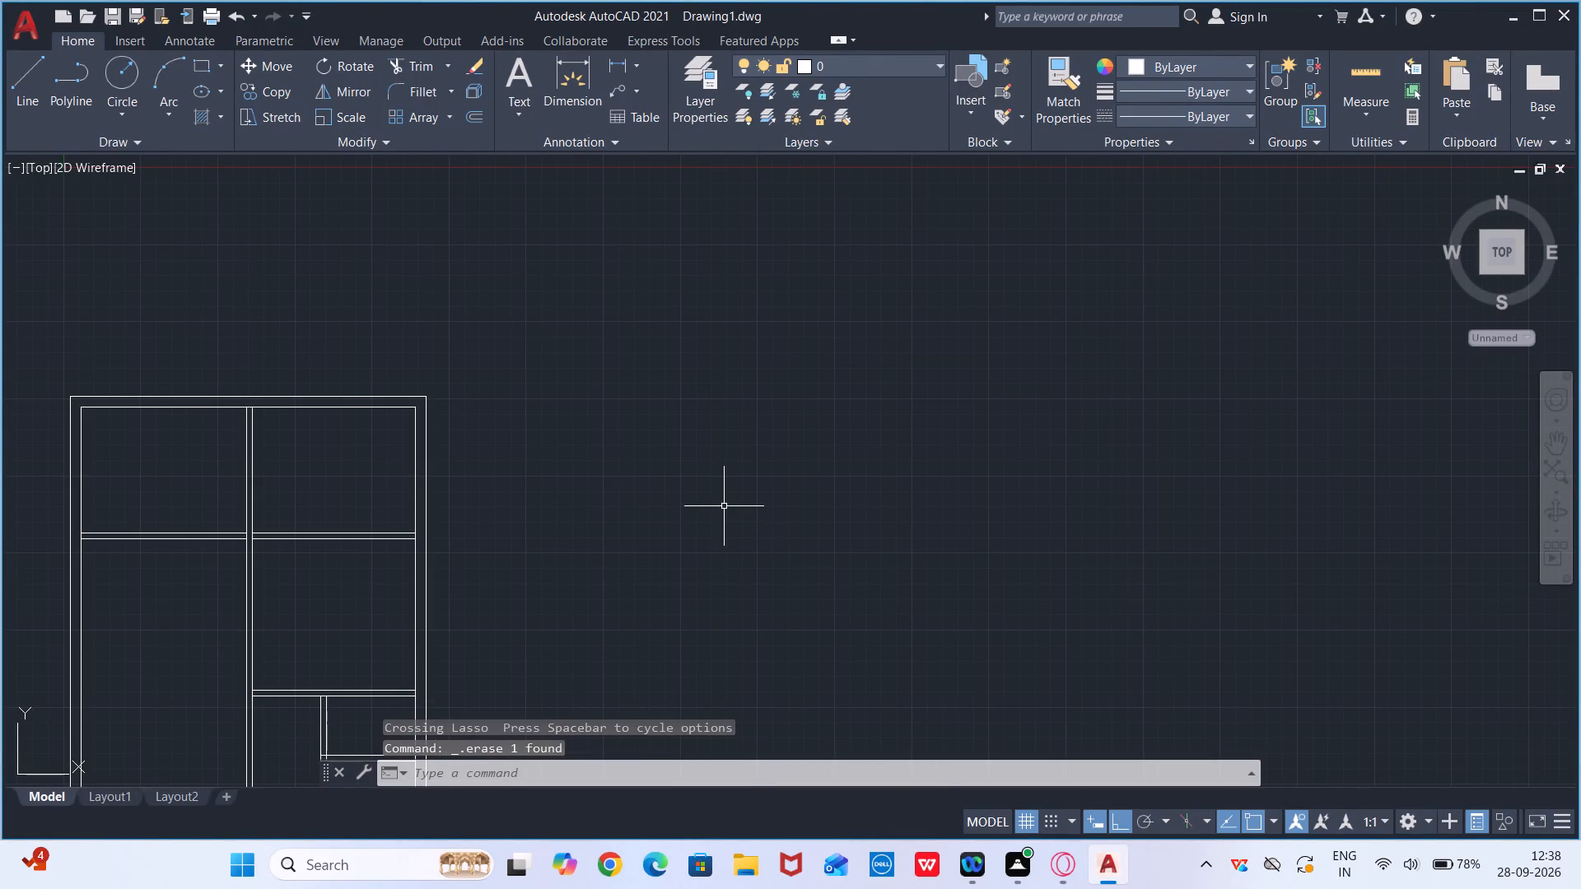
Draw a closed horizontal rectangle 3' long and 9" high from lines in the empty area beside the floor plan.
key(l)
key(Return)
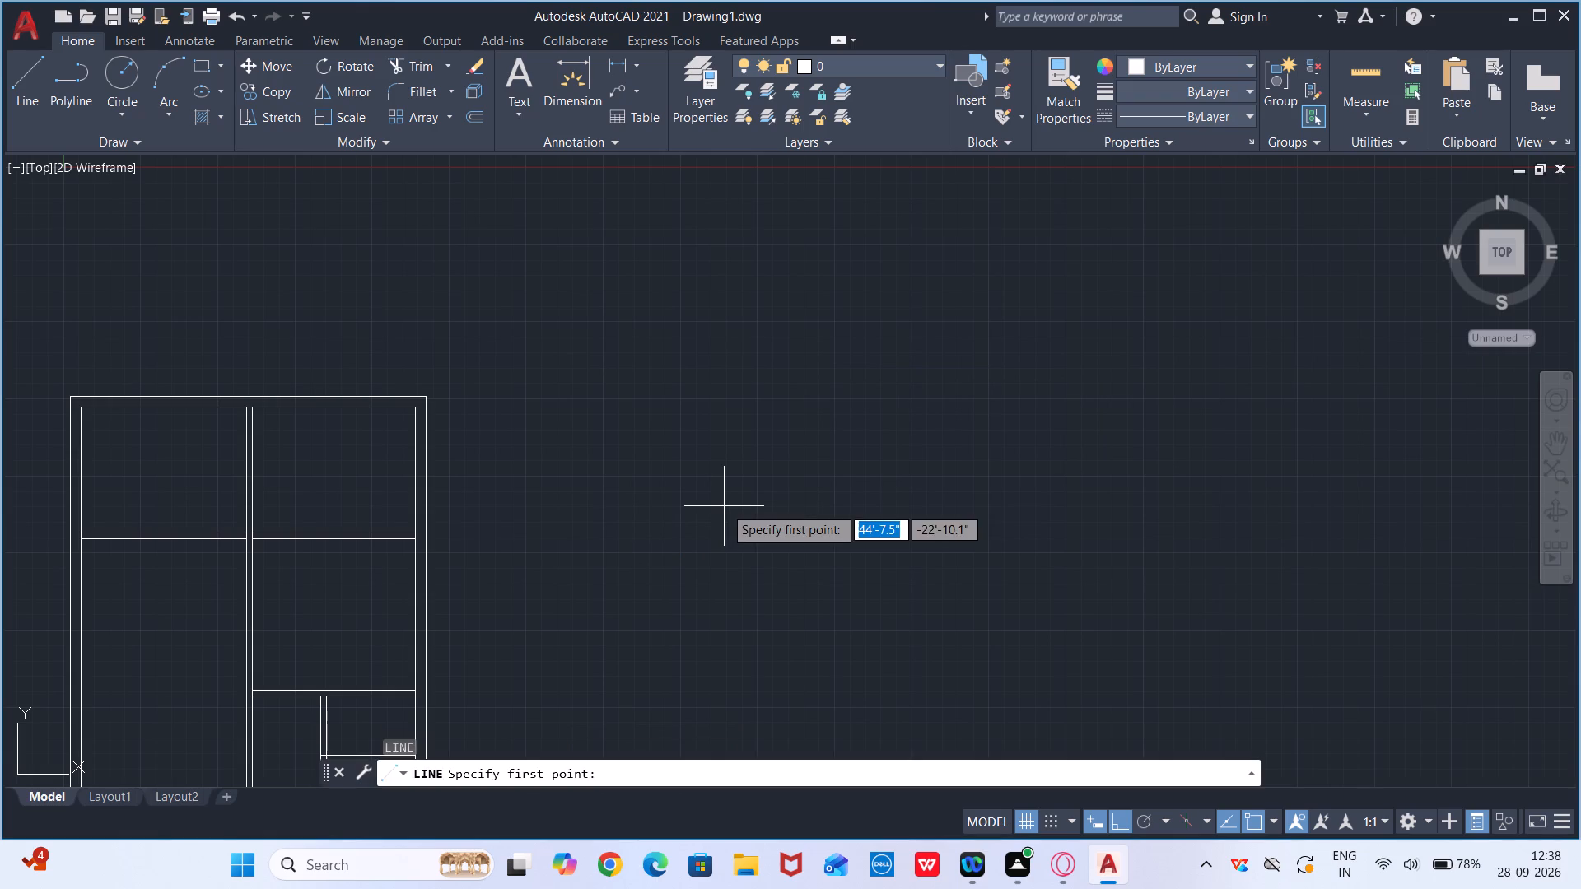
click(674, 496)
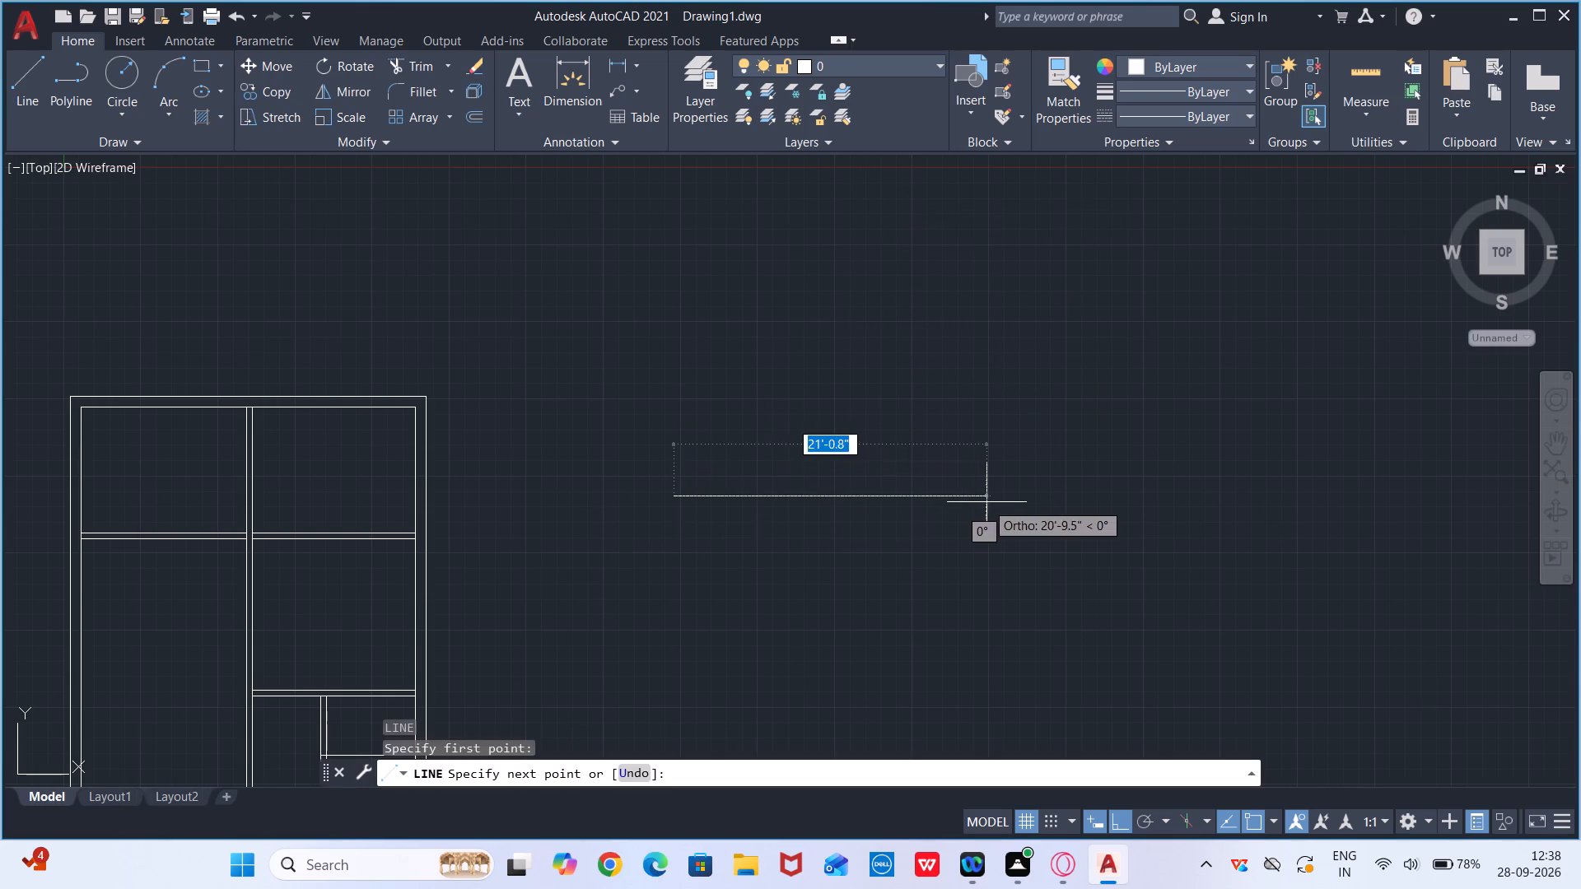
text(3')
key(Return)
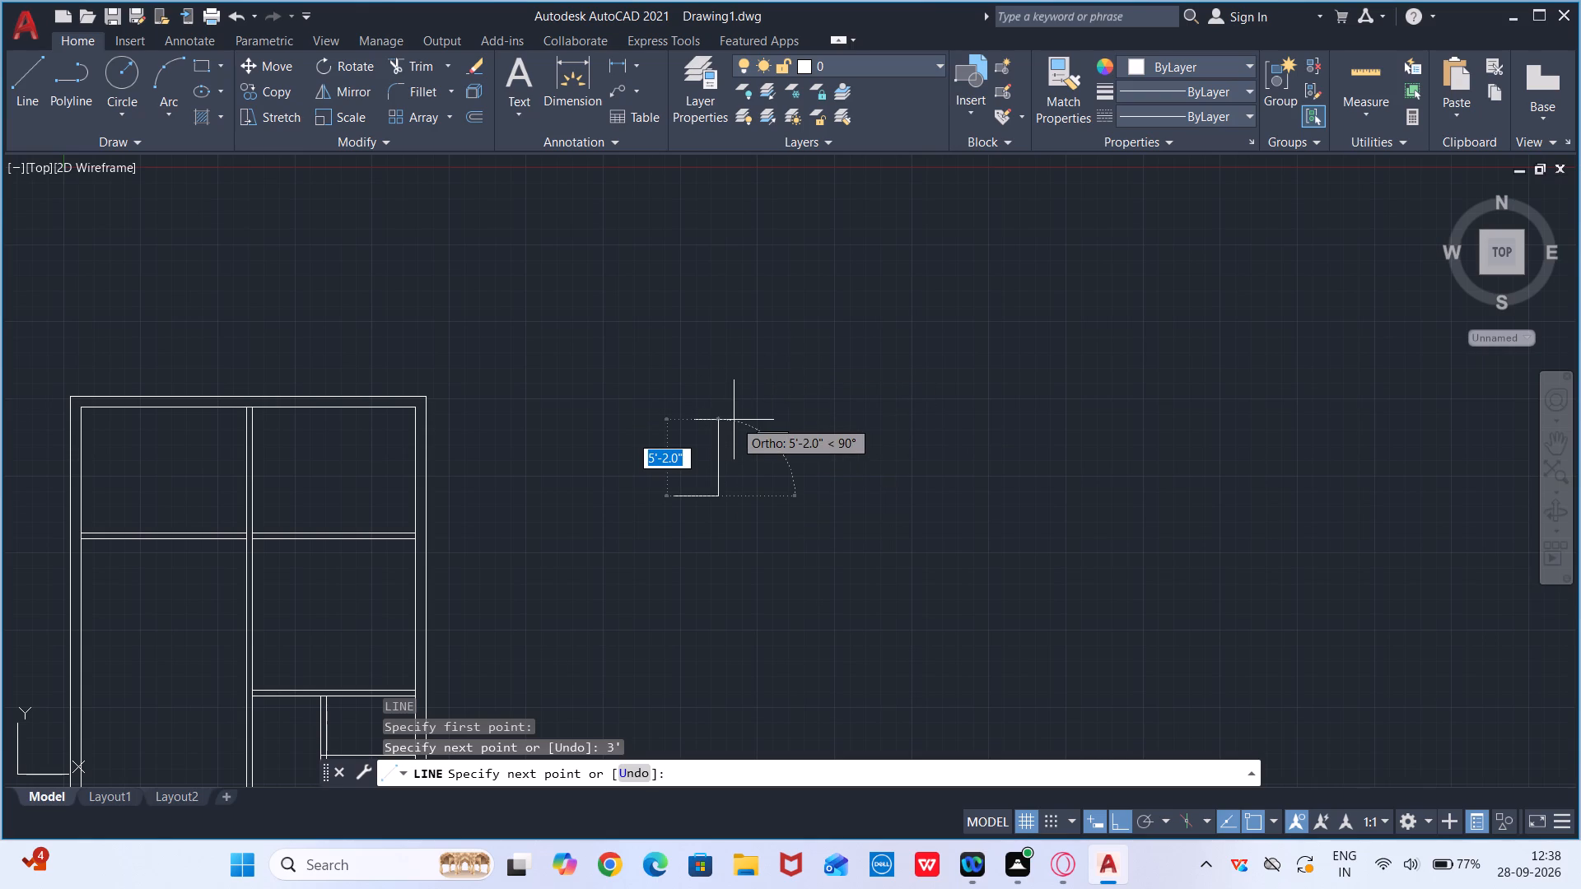
text(9")
key(Return)
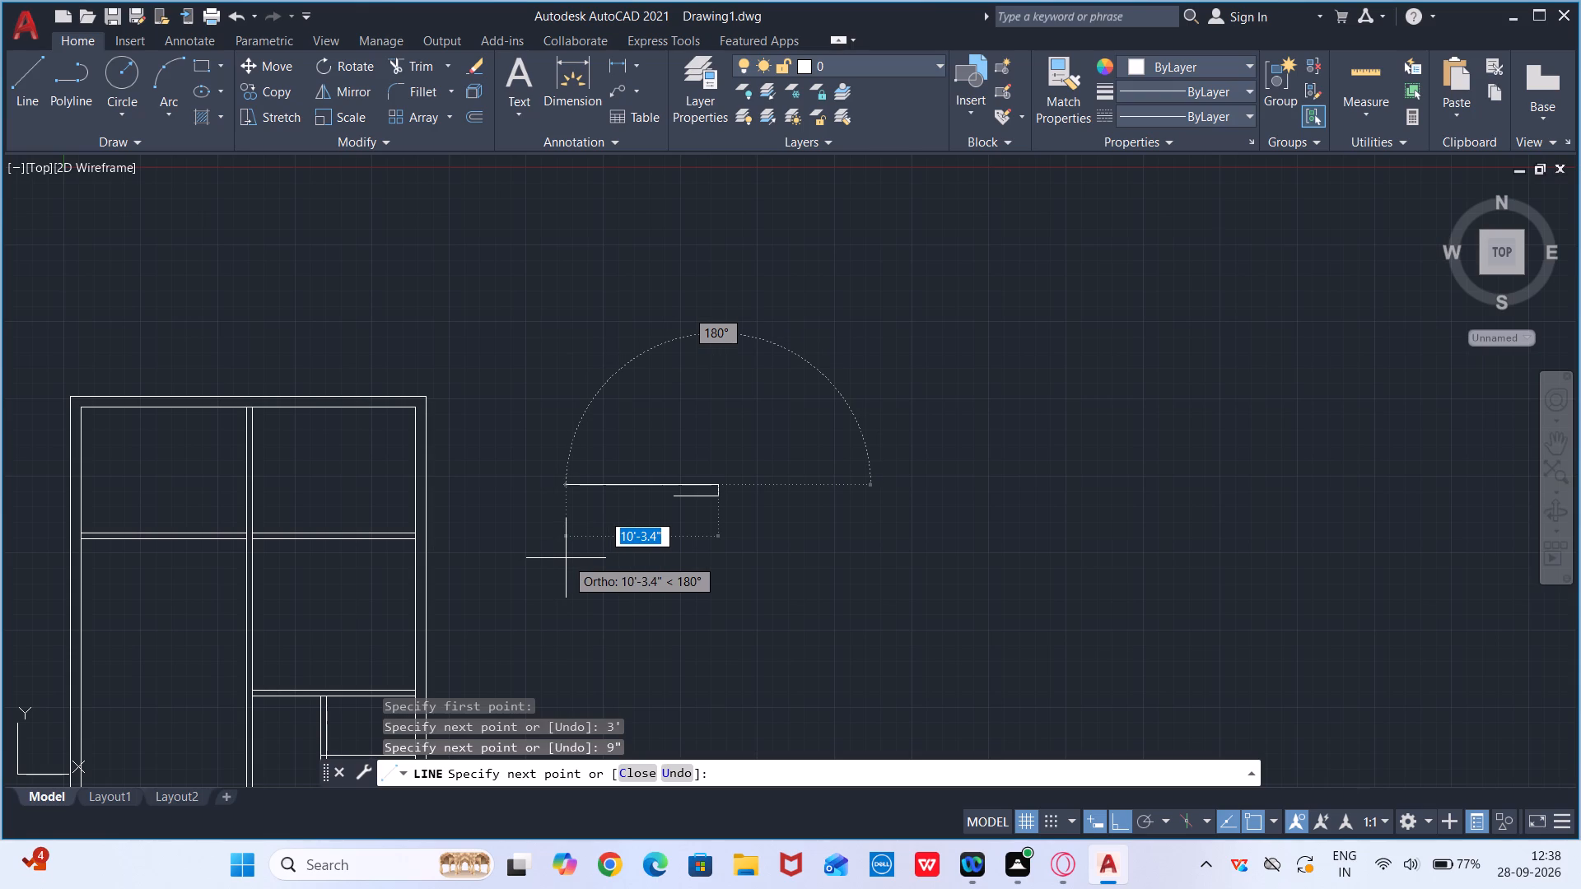
text(3')
key(Return)
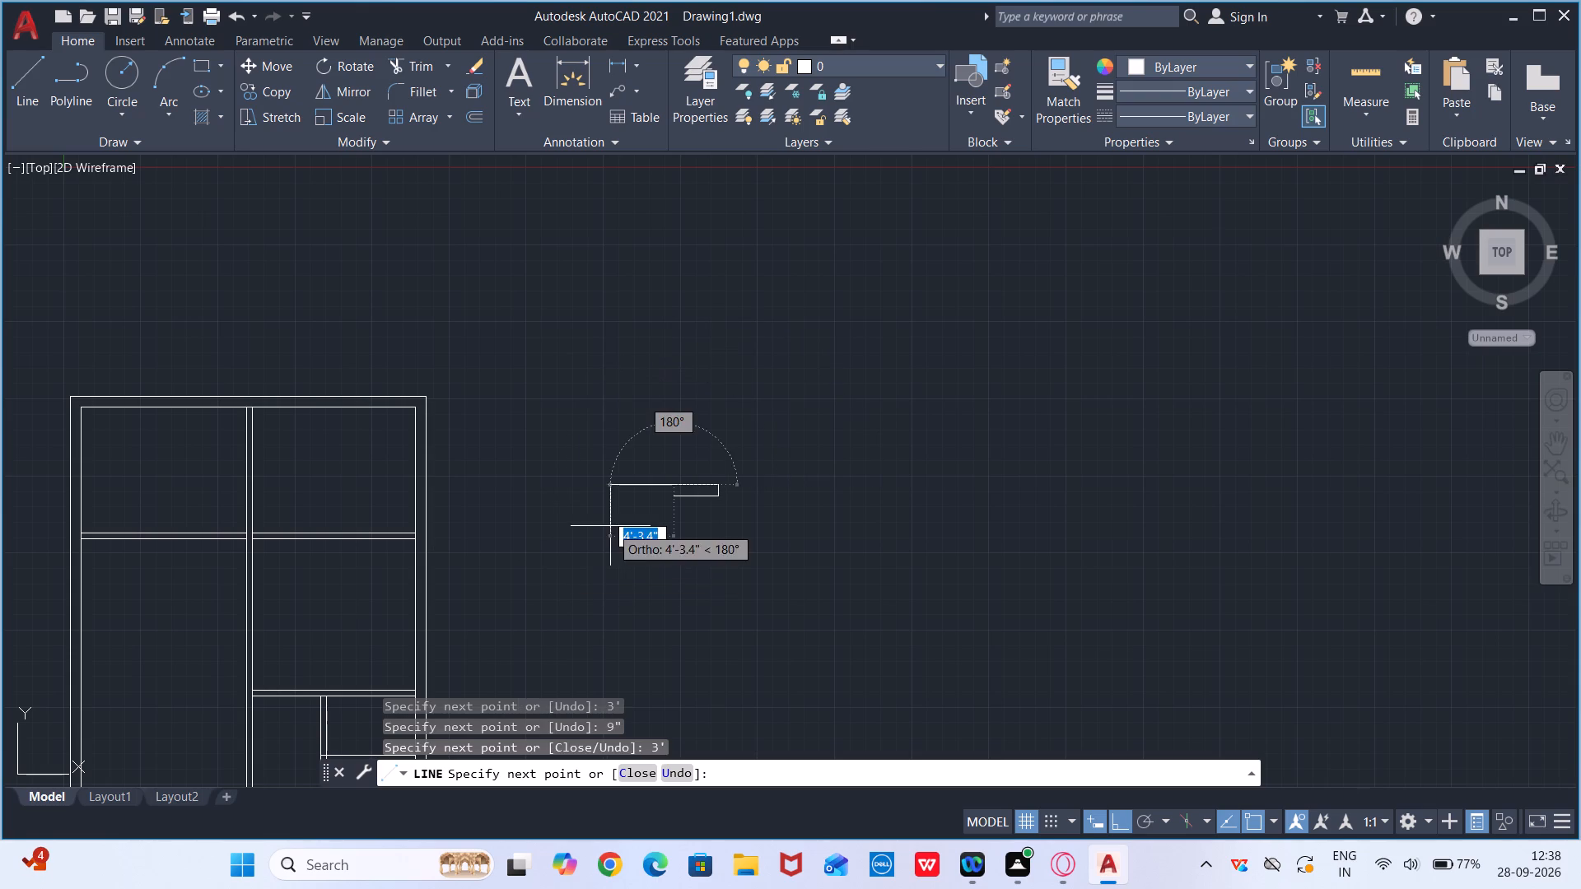
scroll(682, 497, up, 2)
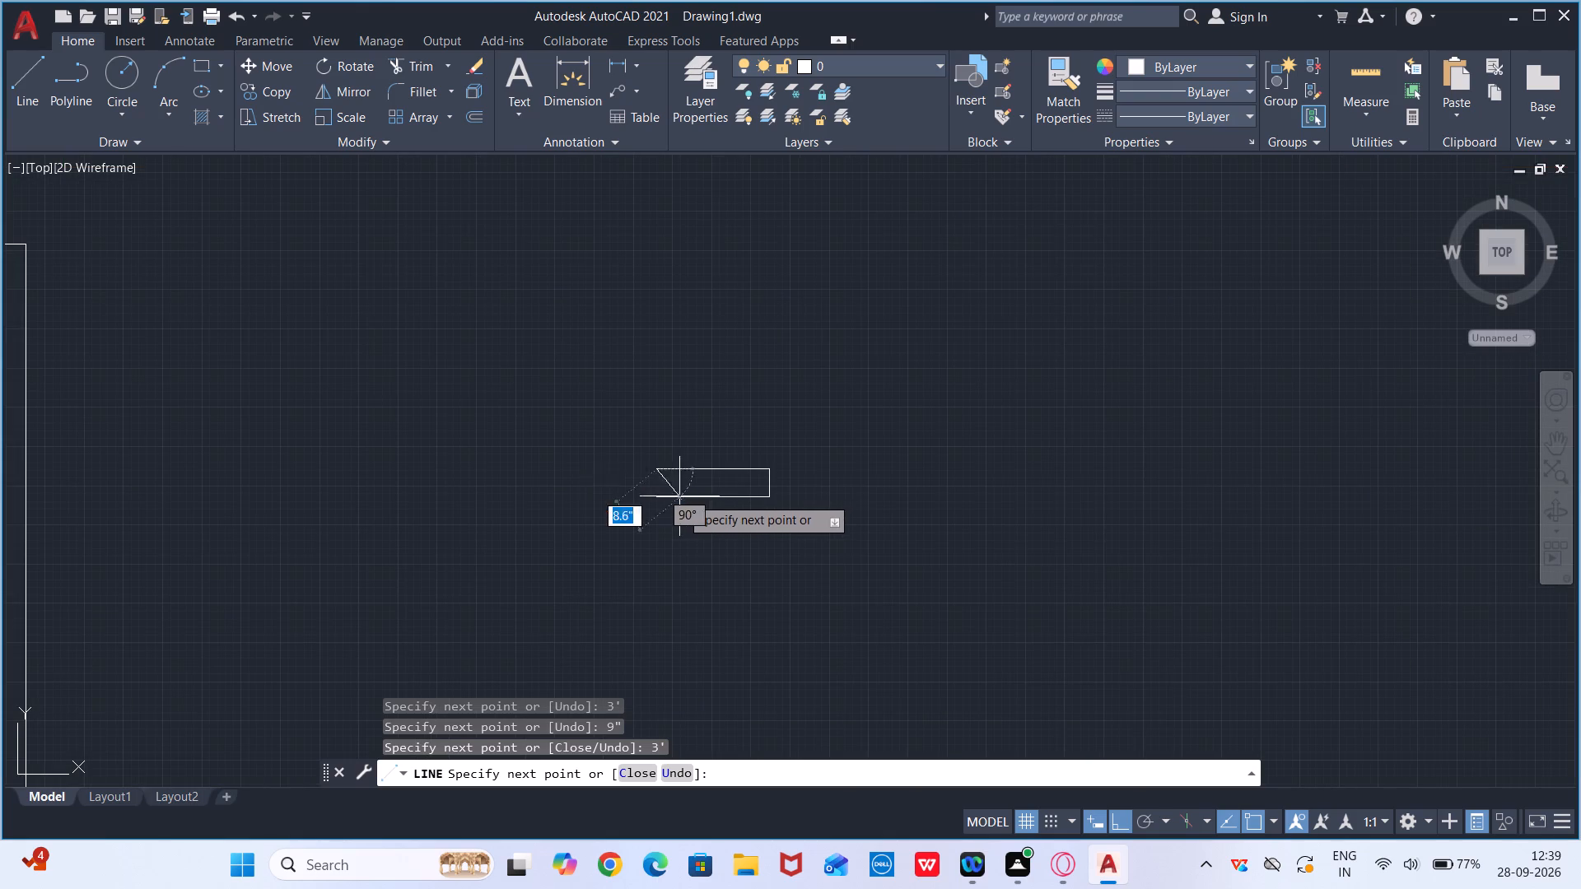
scroll(655, 502, up, 2)
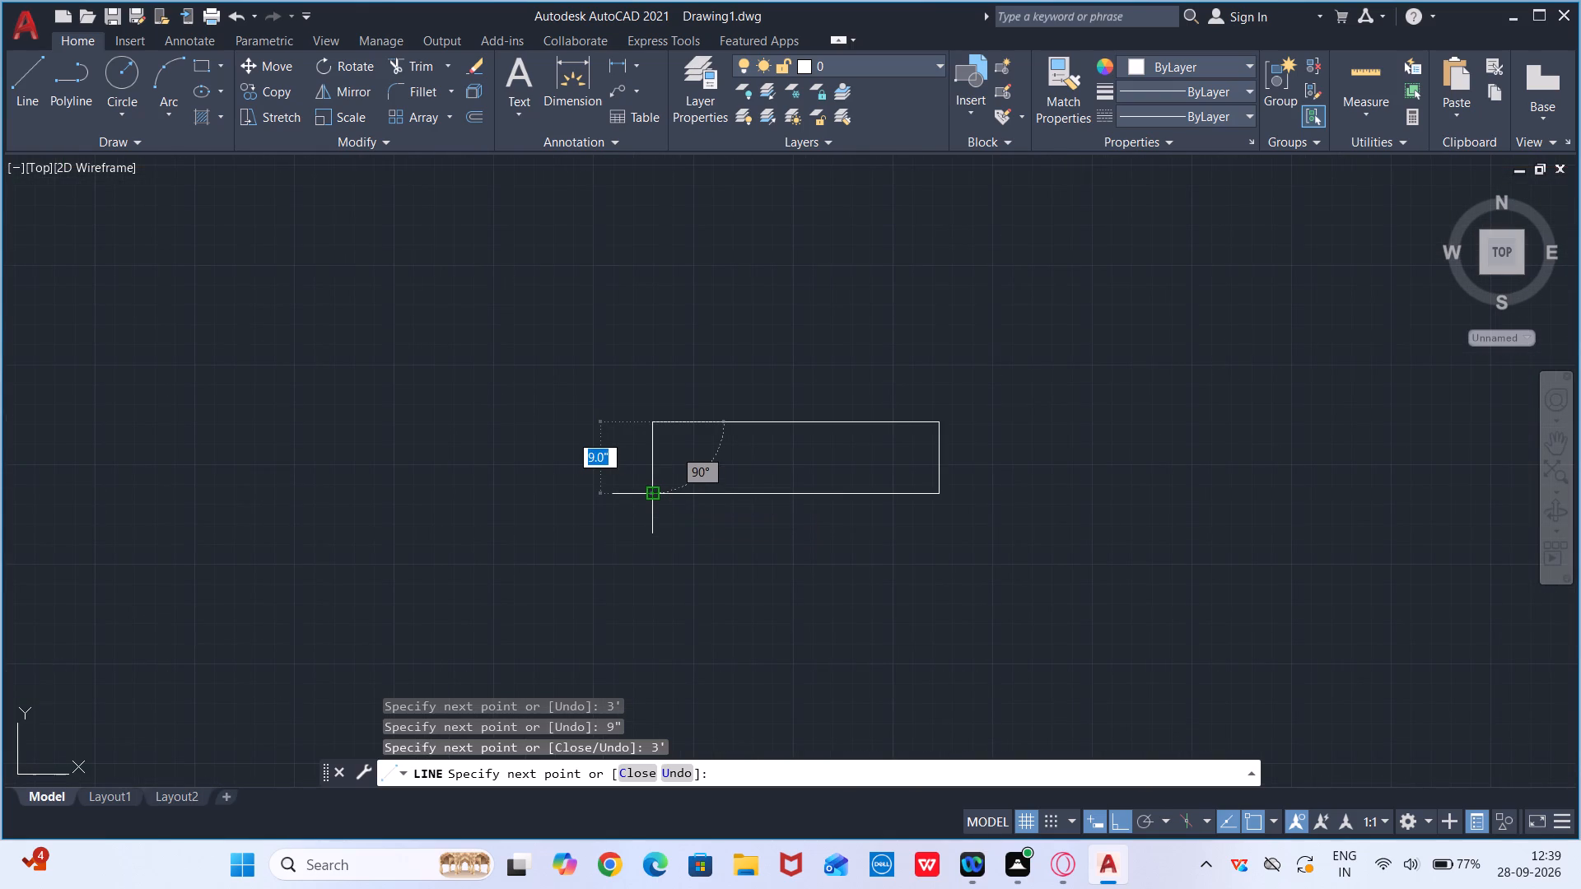
scroll(651, 490, up, 3)
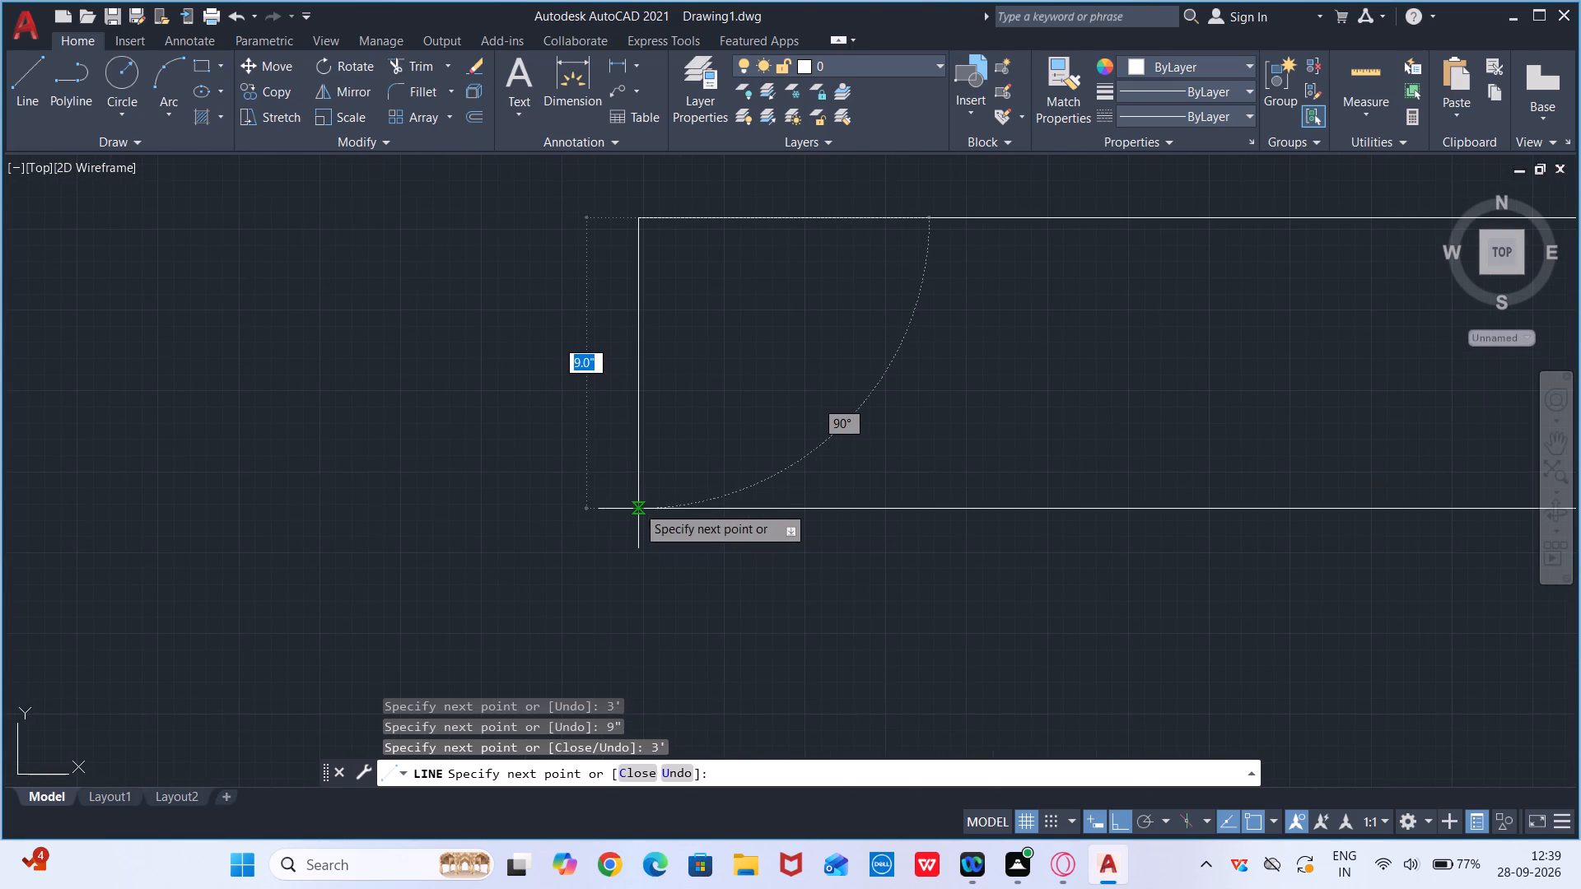
click(637, 505)
key(Escape)
Rotate the 3' by 9" rectangle 90° about its lower-right corner so it stands upright.
scroll(627, 510, down, 1)
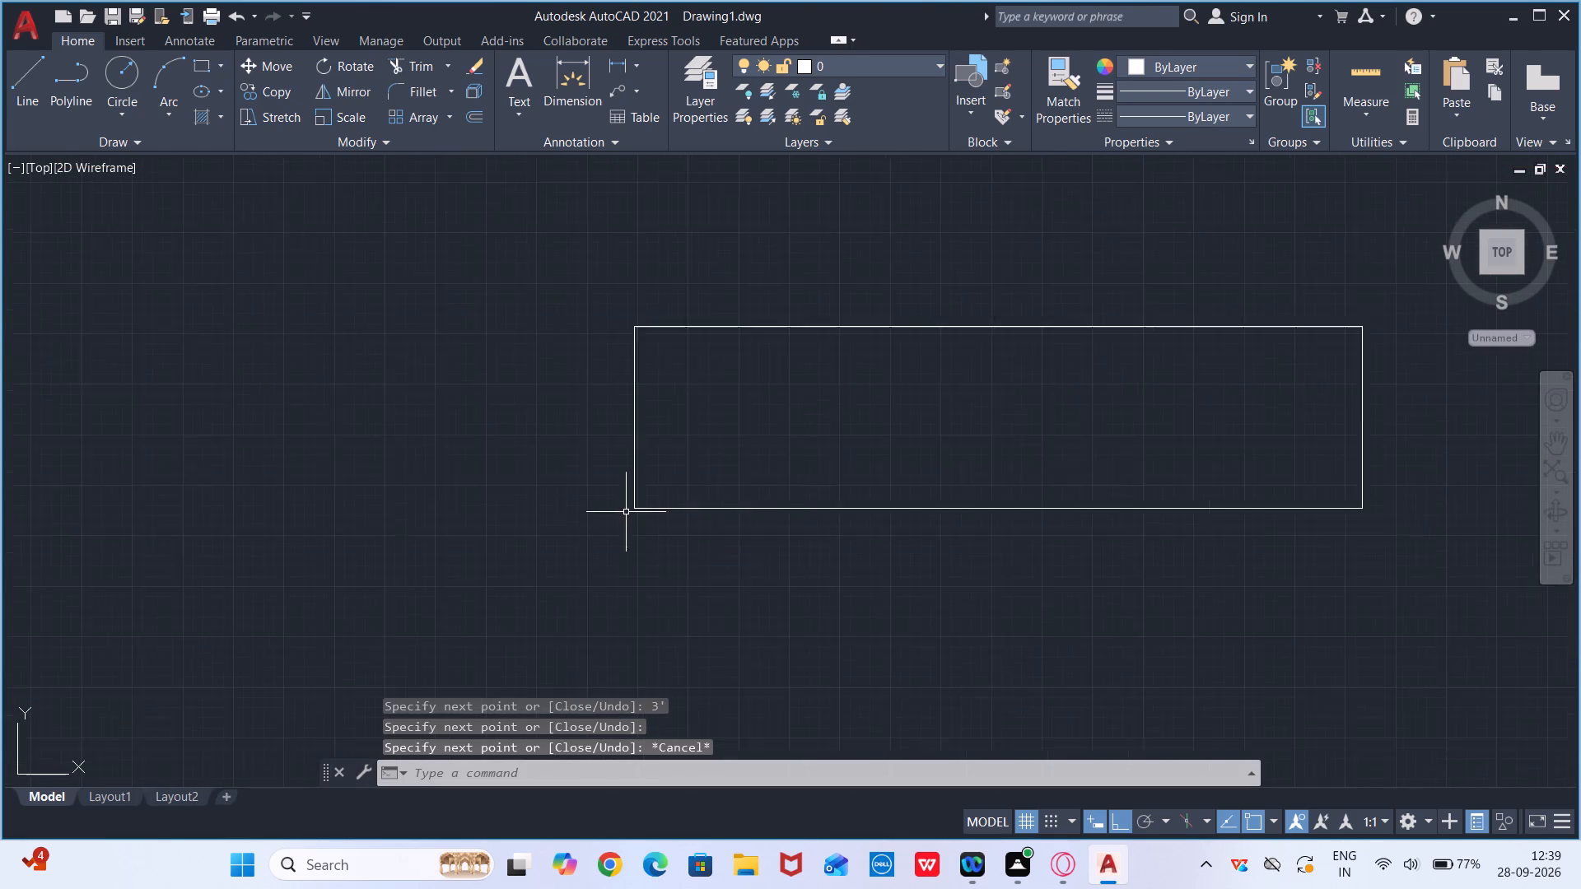
scroll(625, 513, down, 2)
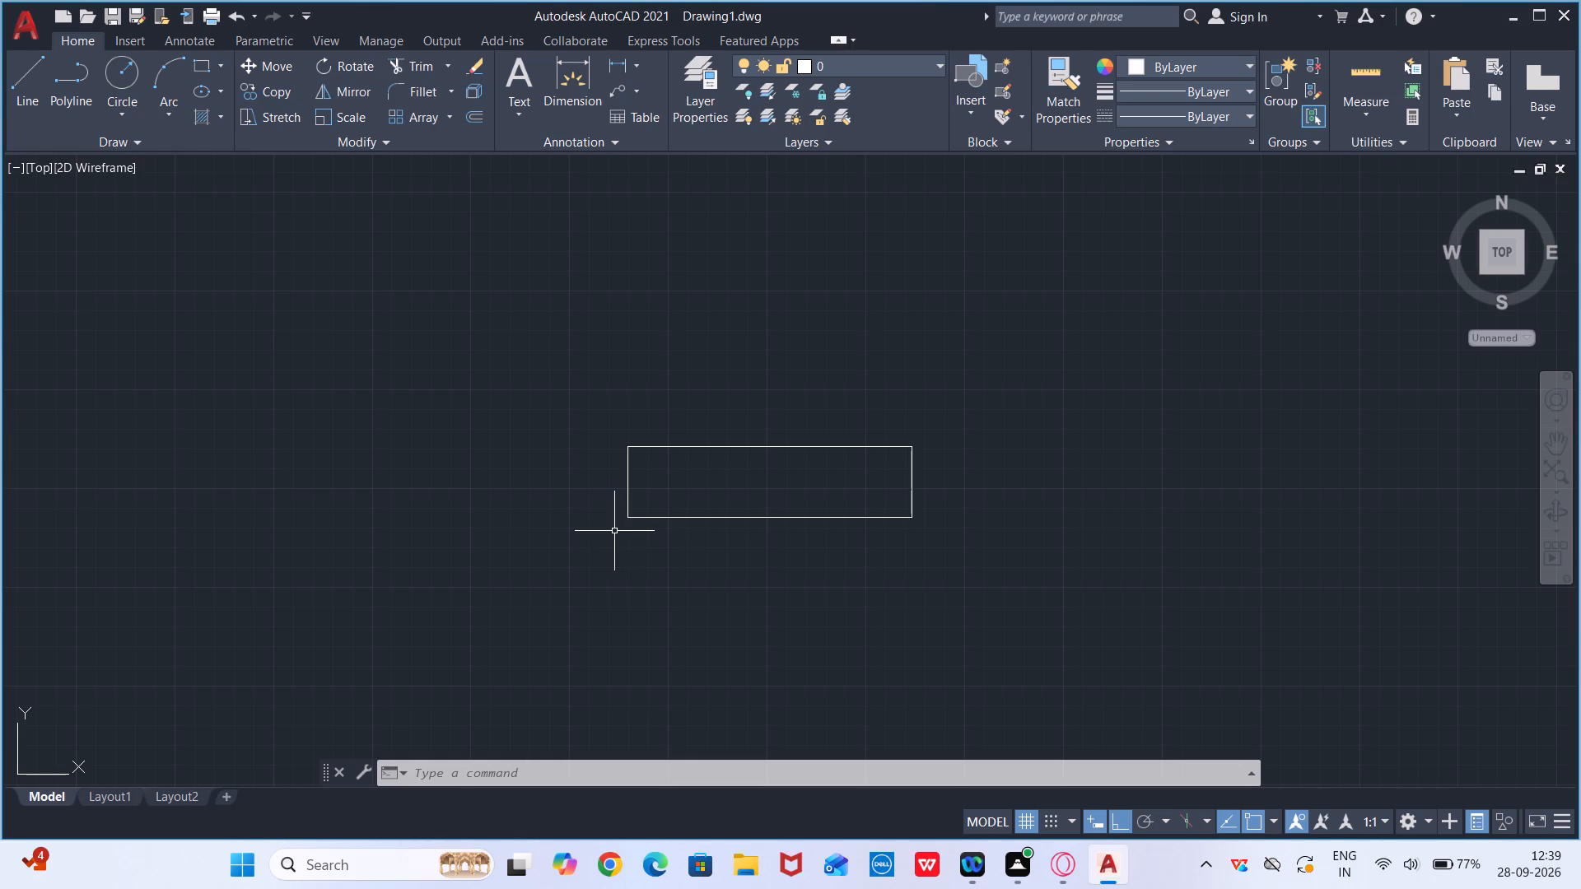
scroll(593, 615, down, 1)
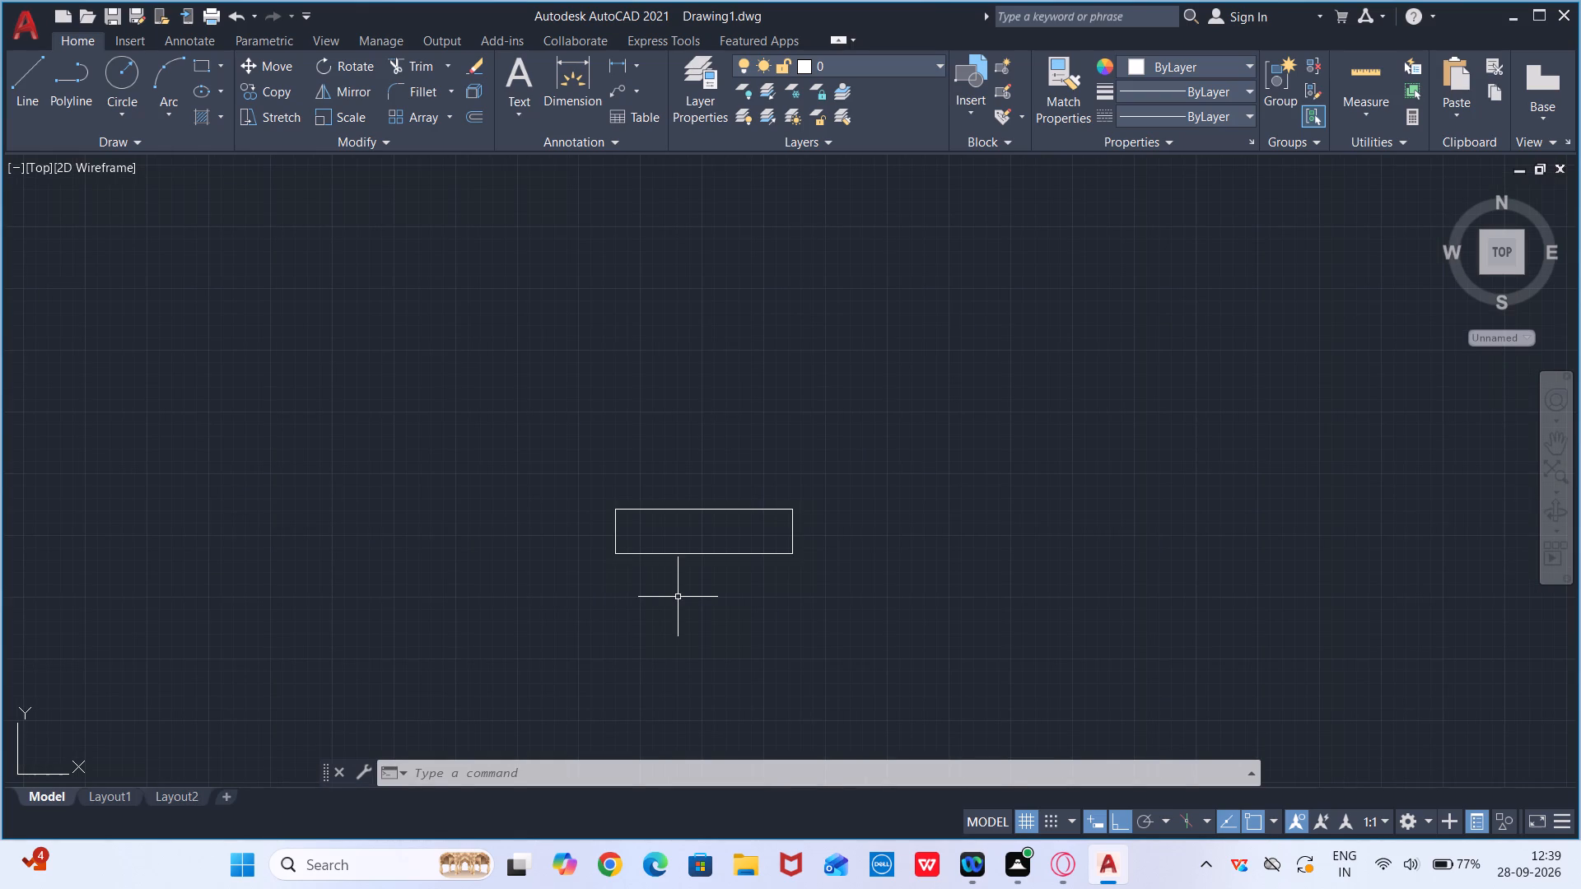
scroll(790, 585, down, 1)
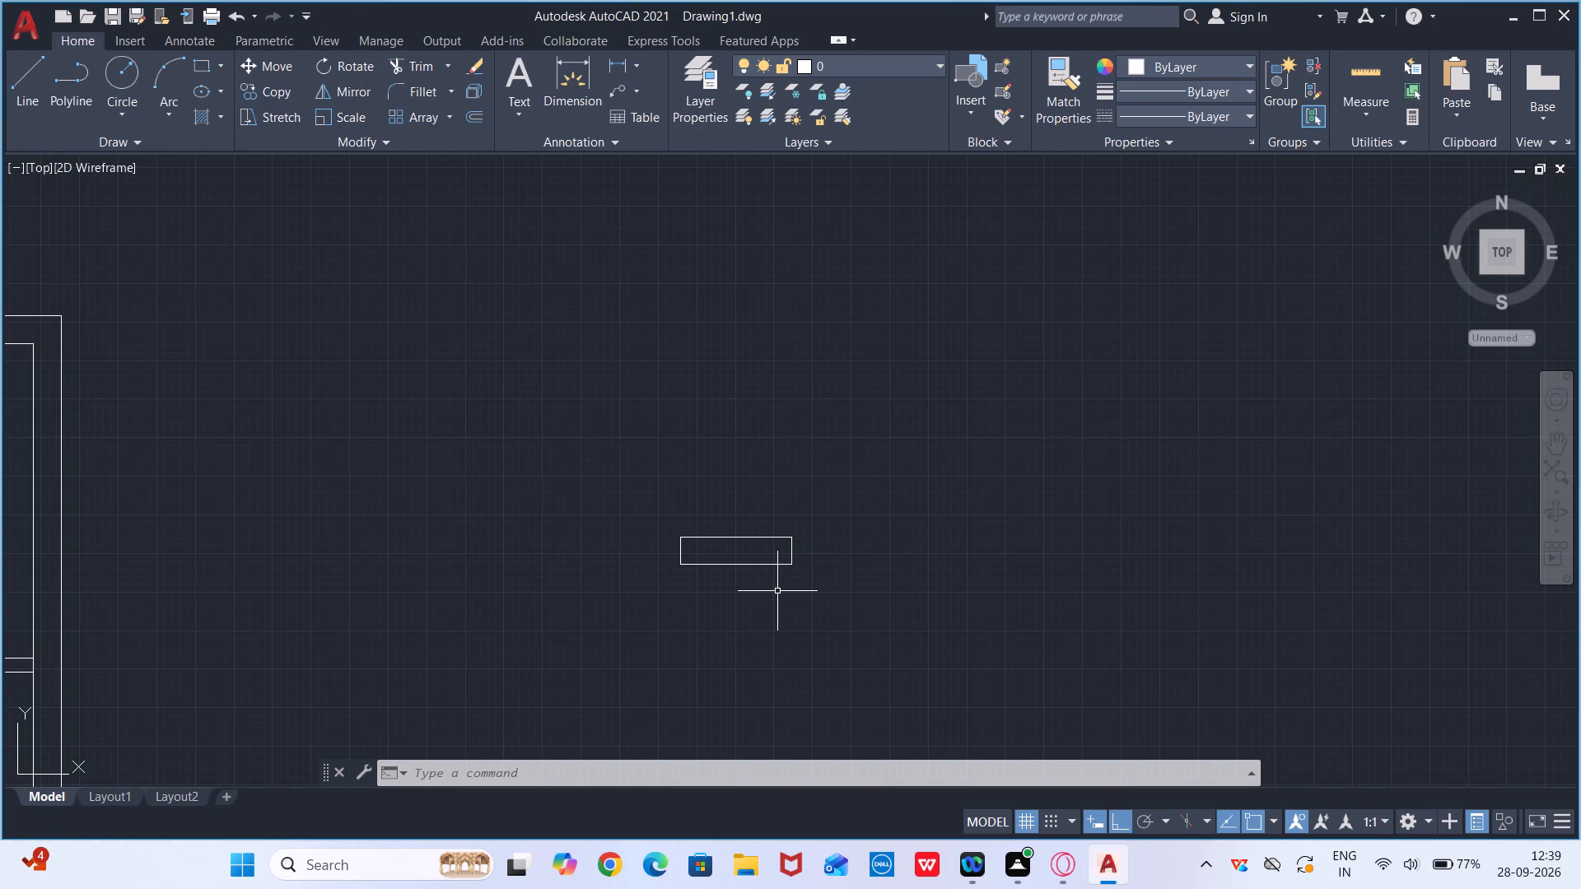
scroll(777, 591, down, 2)
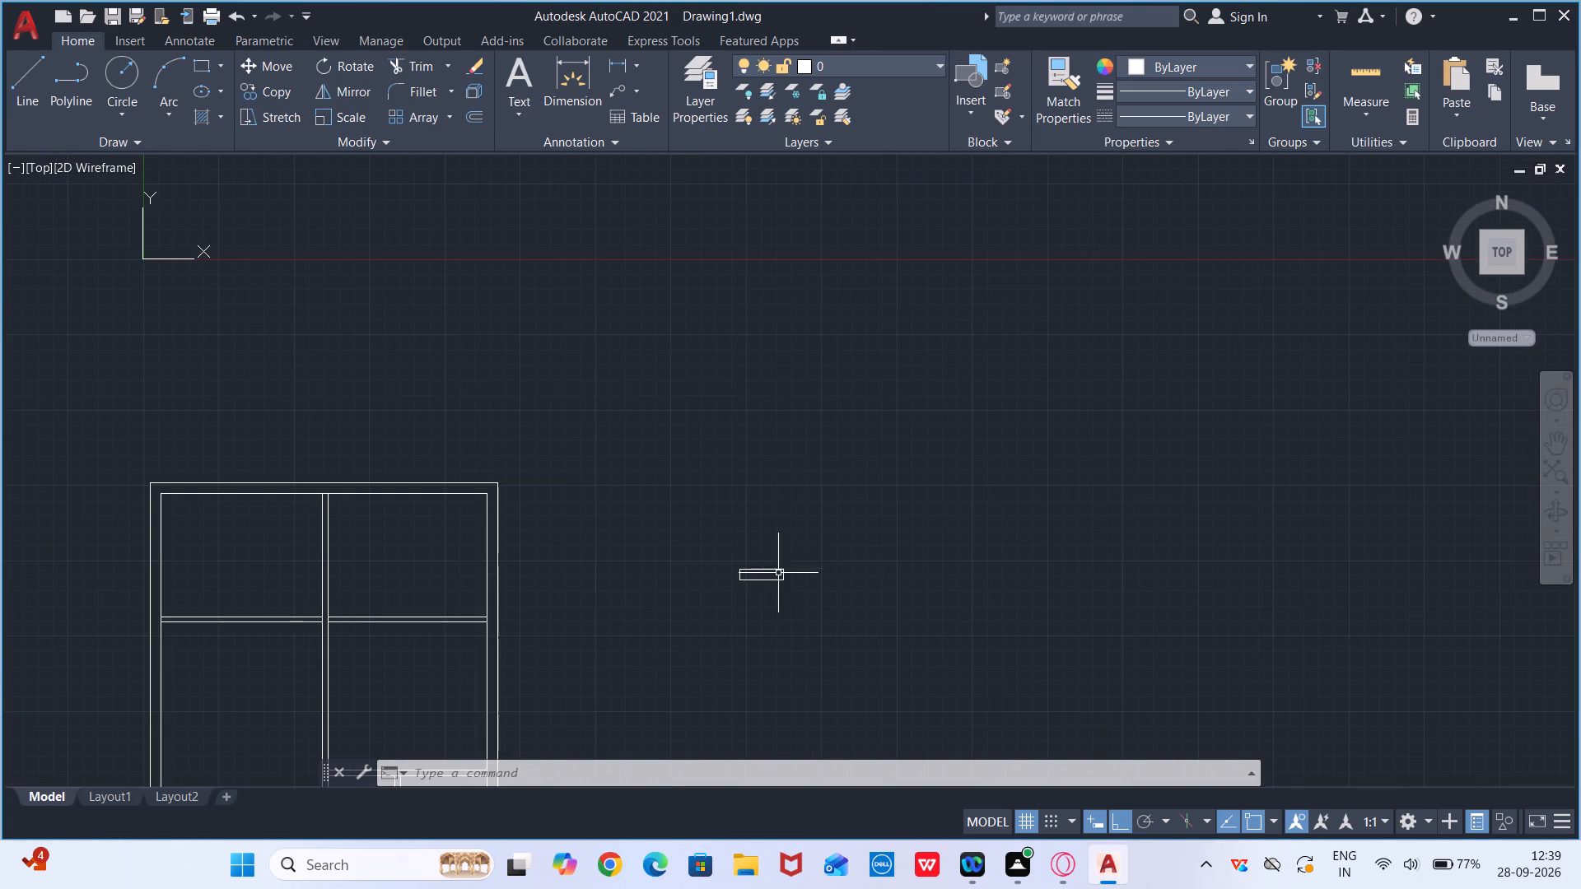
scroll(786, 550, up, 2)
drag(801, 562, 706, 692)
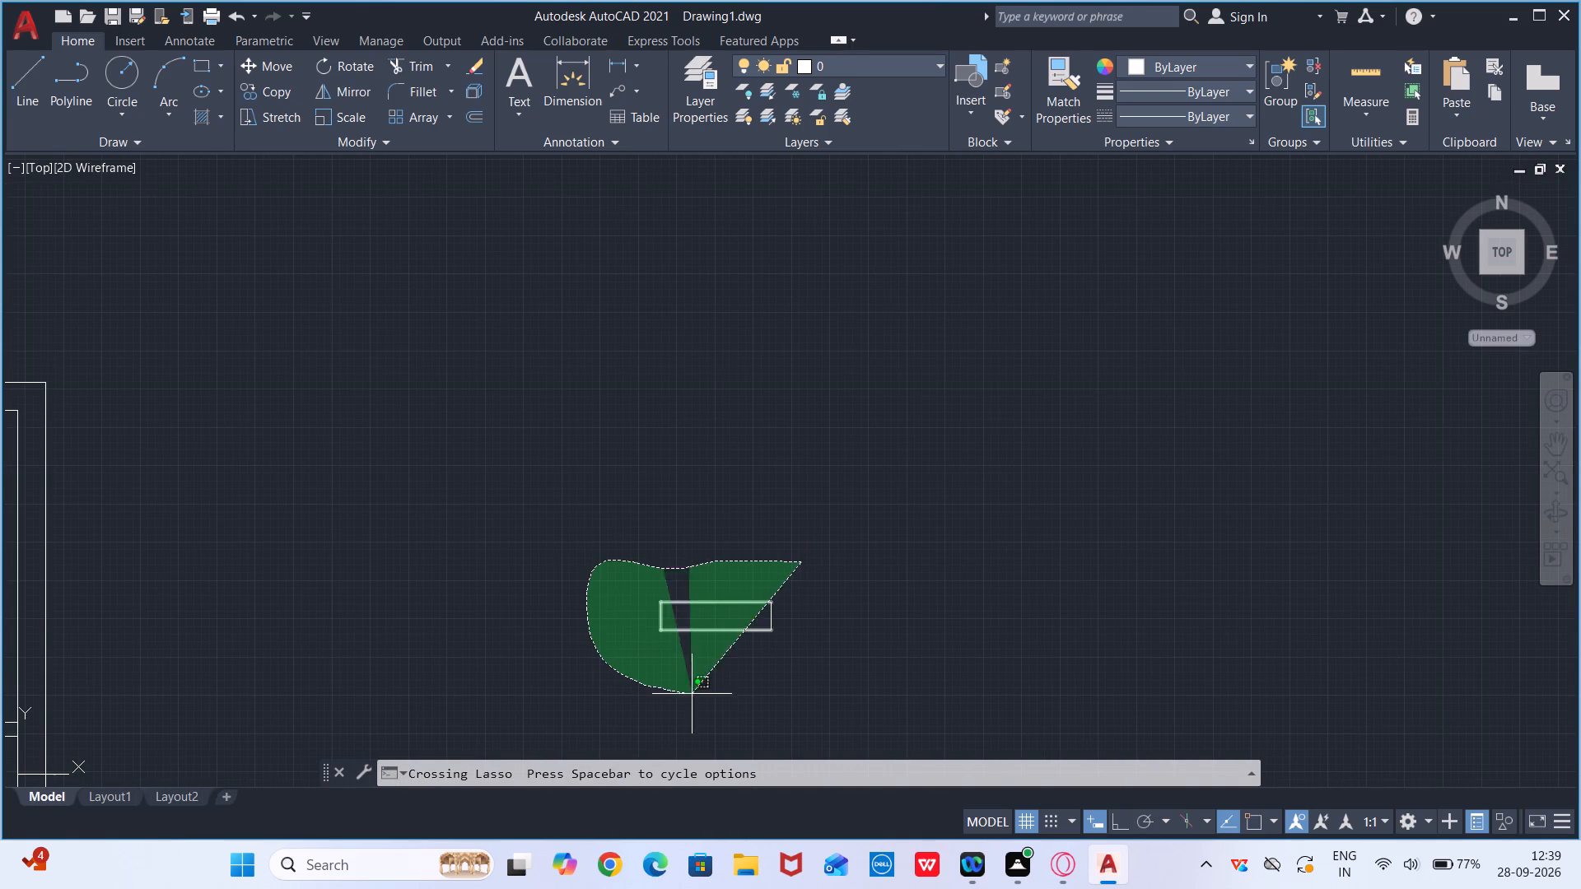
drag(706, 692, 843, 597)
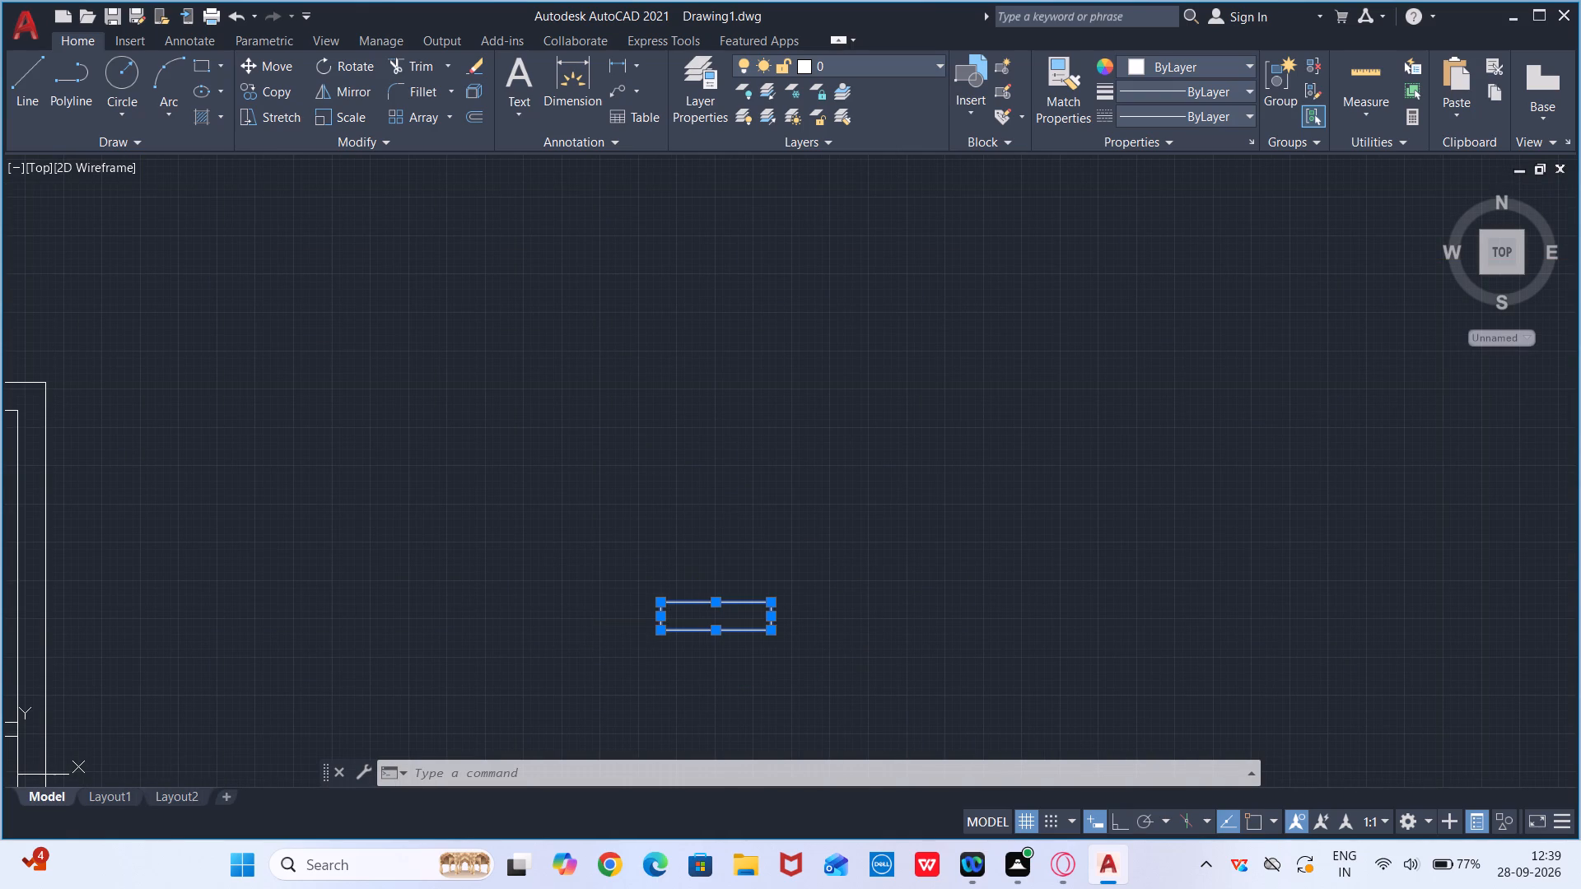
text(RO)
key(Return)
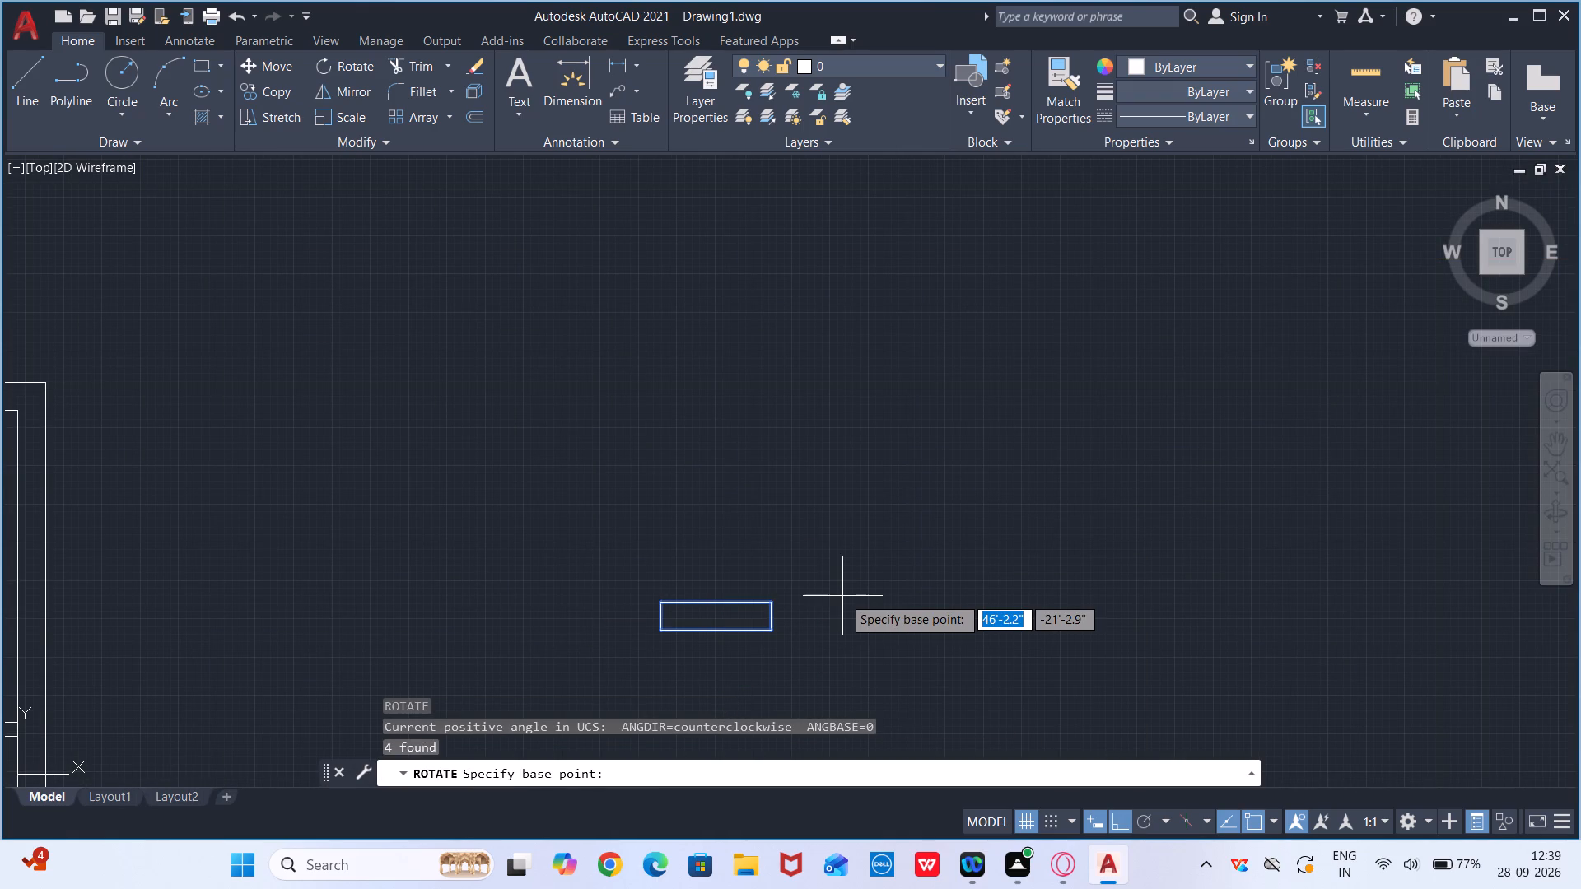
click(774, 630)
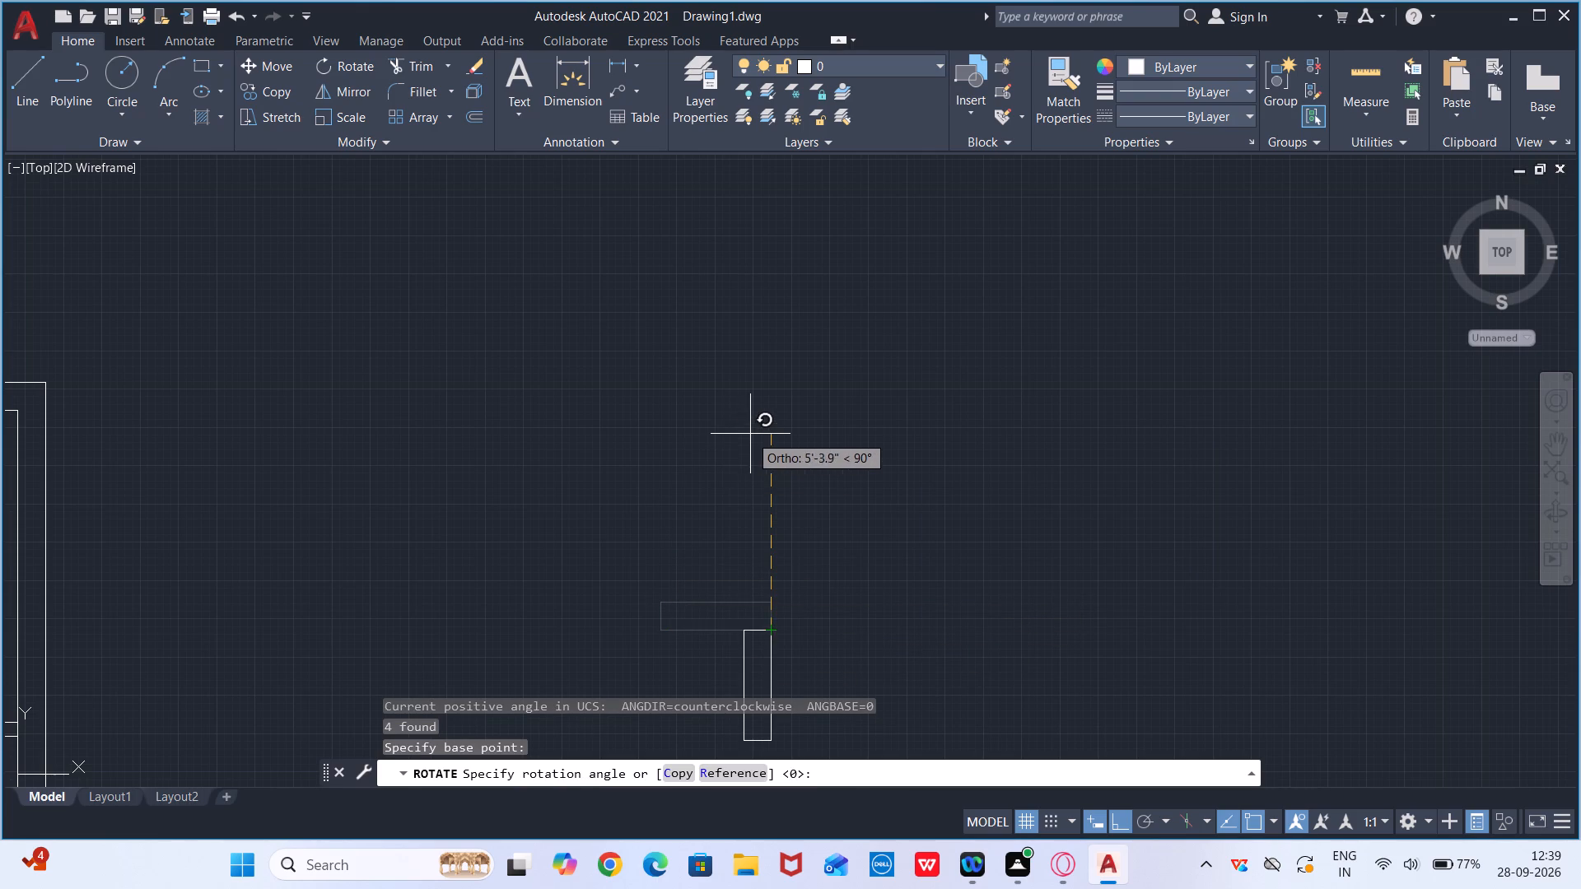
click(751, 434)
Copy the upright 3' by 9" rectangle from its lower-right corner into the left outer wall of the upper-left room, against the wall's inner face.
middle_drag(807, 544, 824, 320)
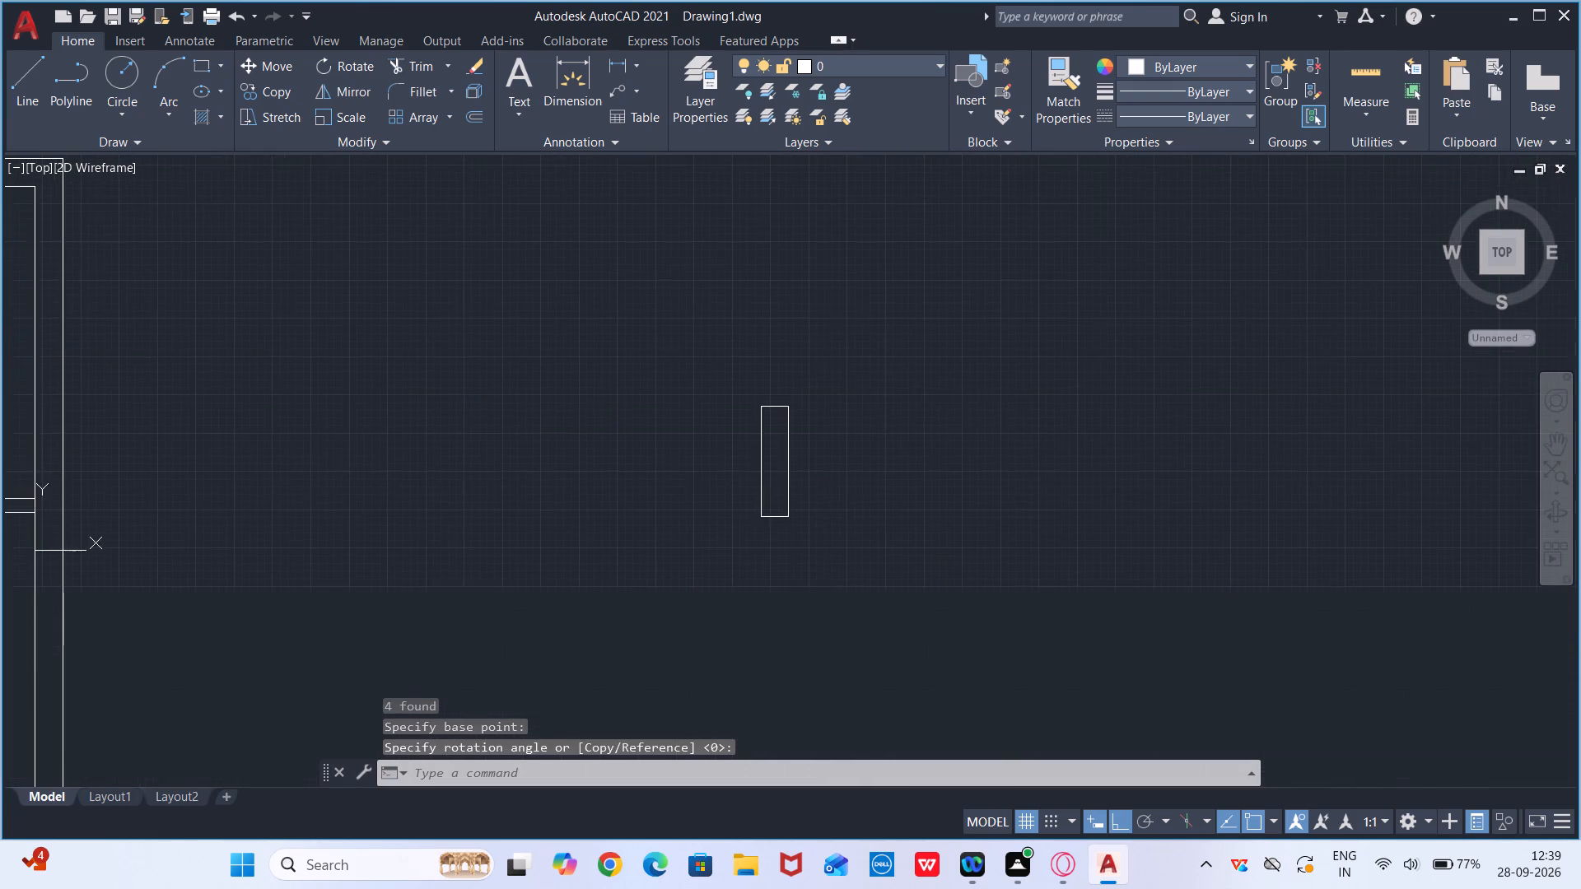
scroll(820, 354, down, 2)
drag(849, 354, 962, 397)
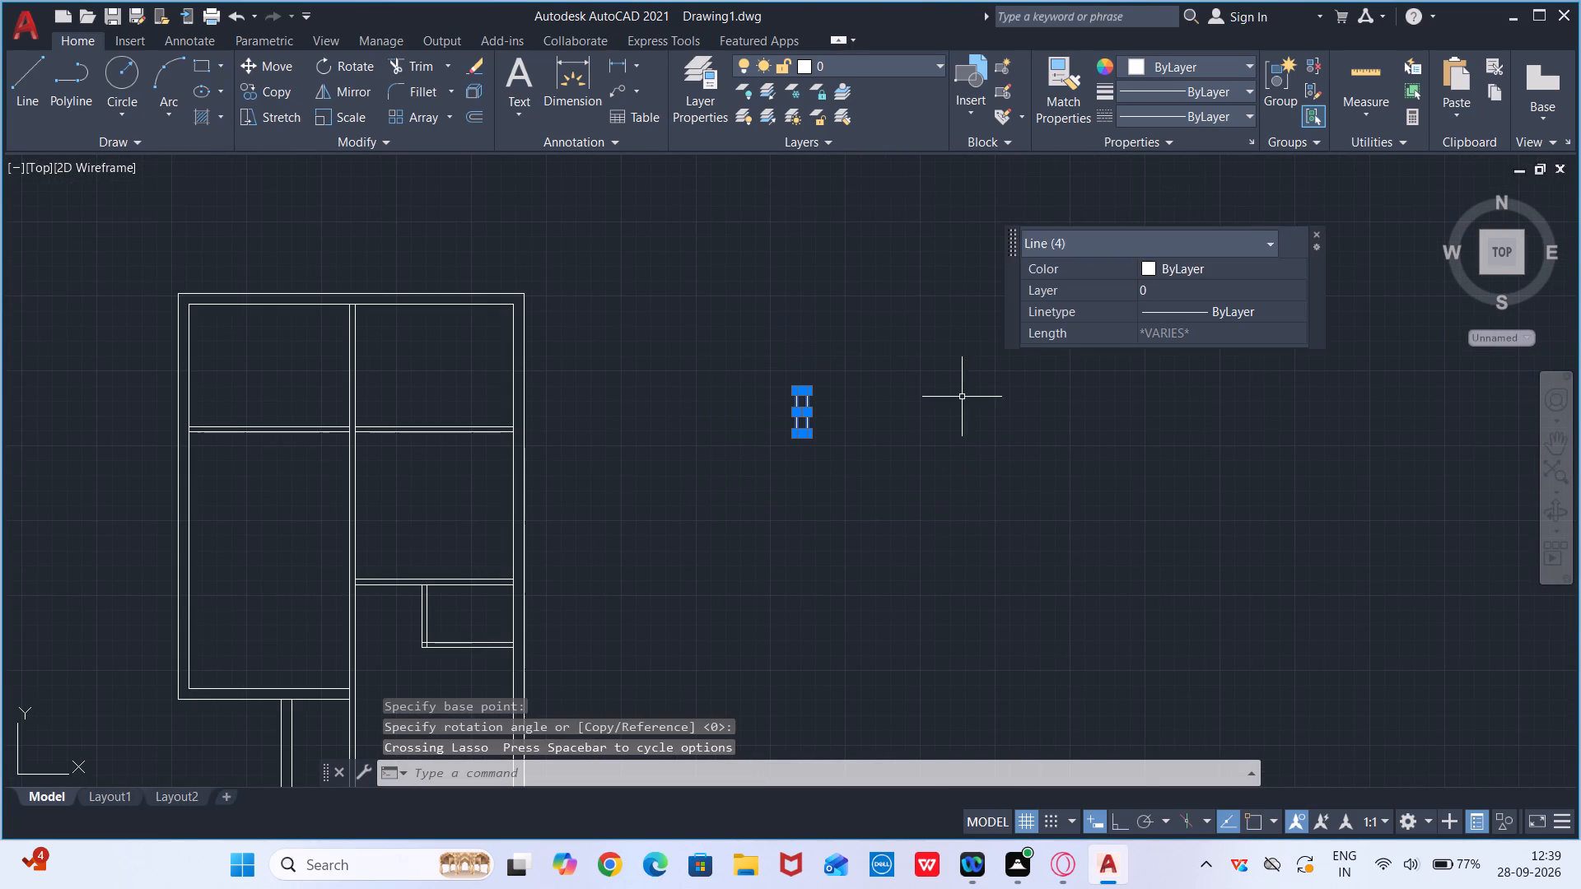
text(CO)
key(Return)
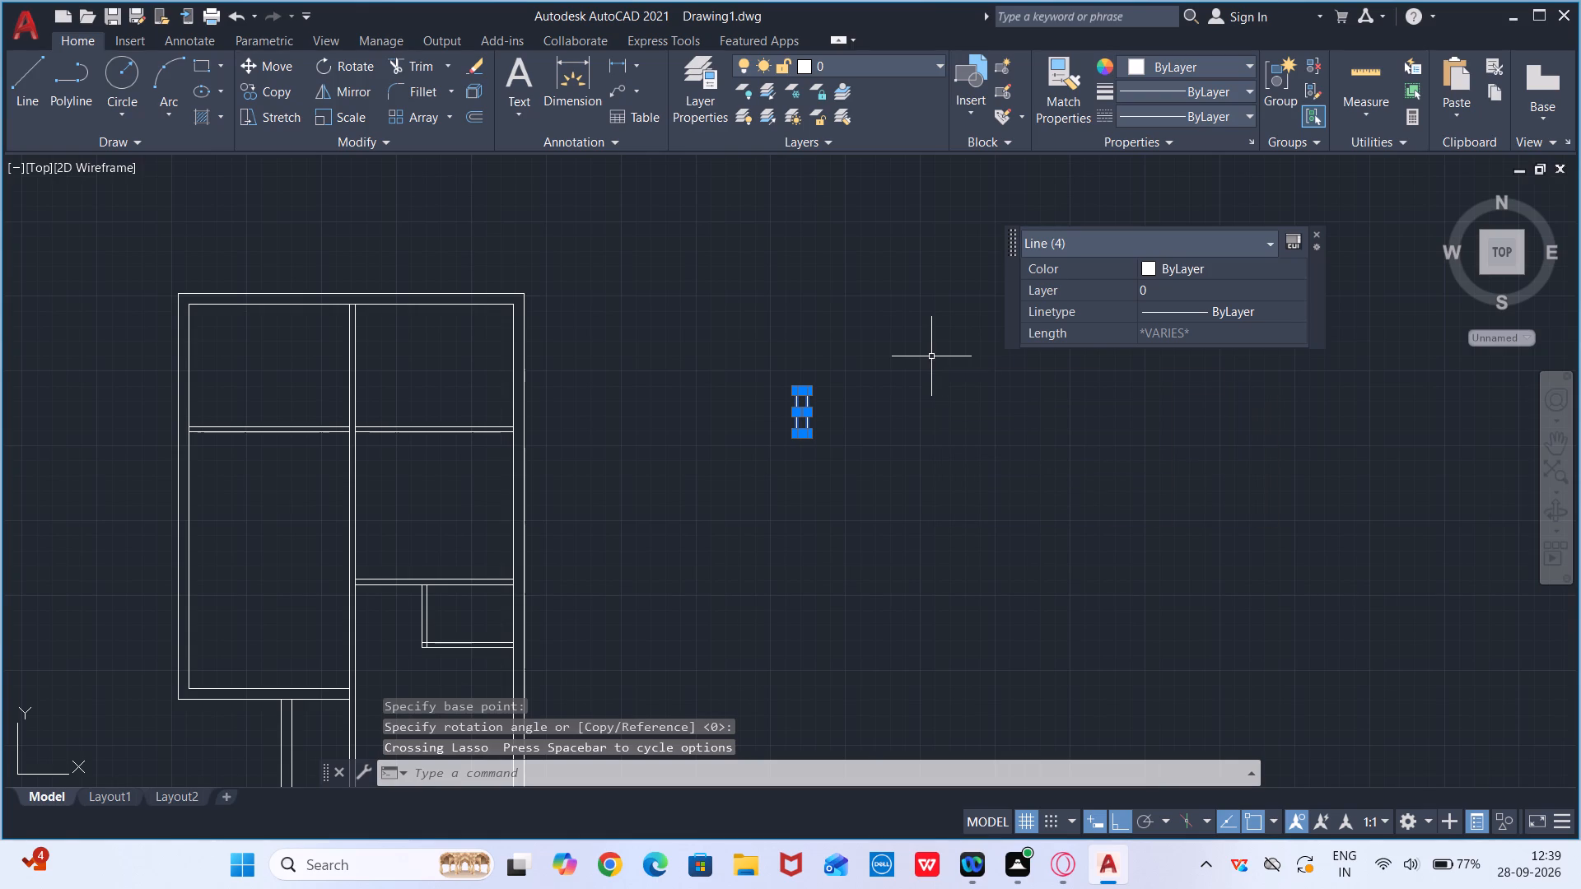
scroll(851, 454, up, 2)
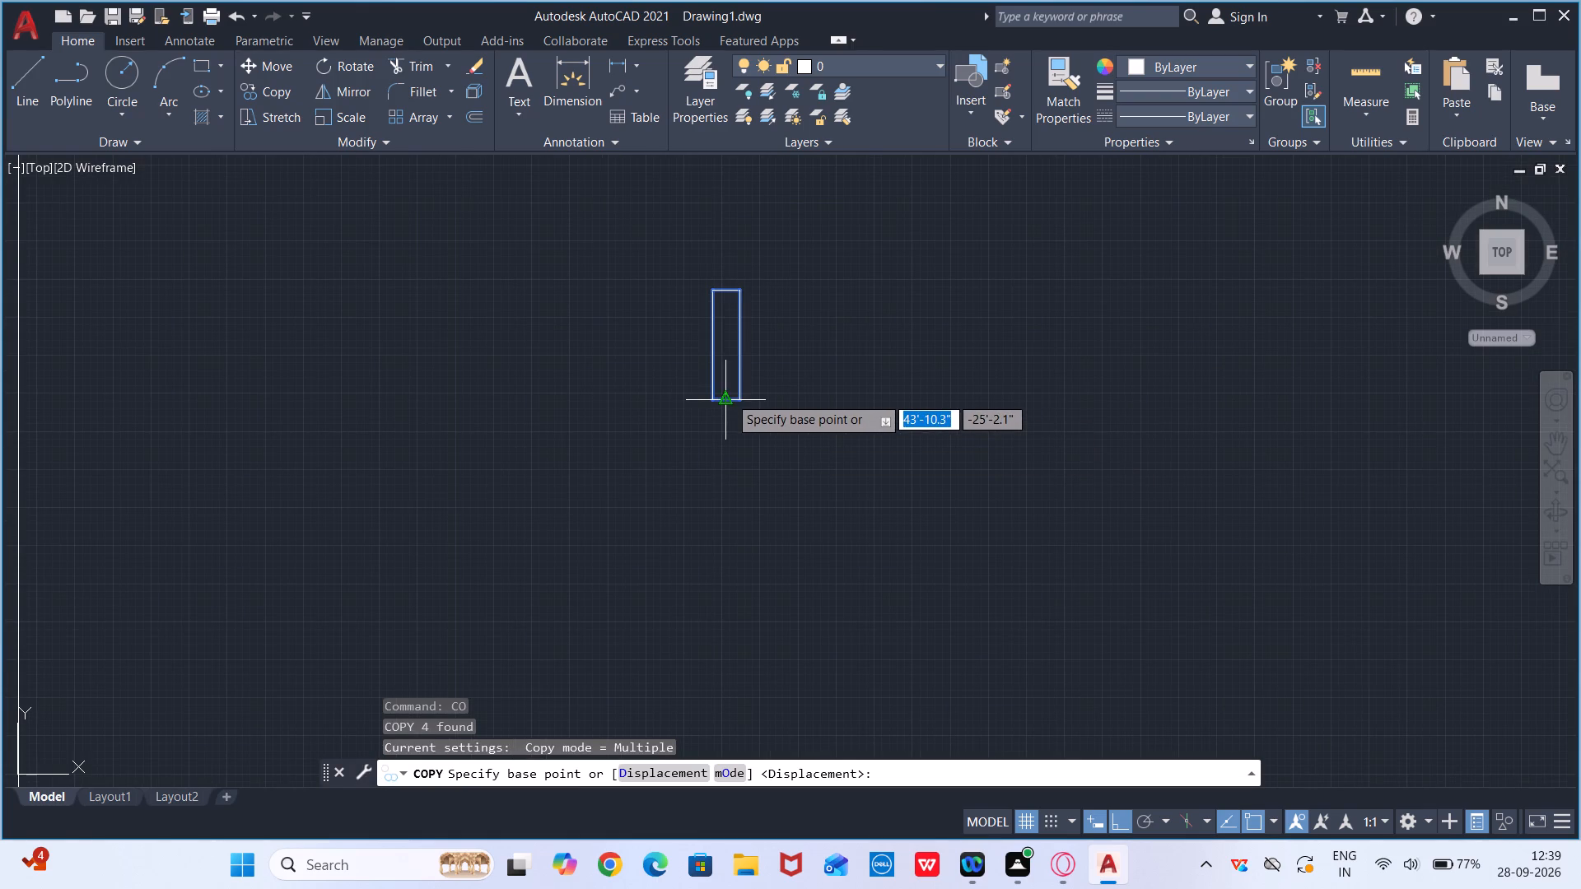
click(742, 395)
scroll(427, 421, down, 3)
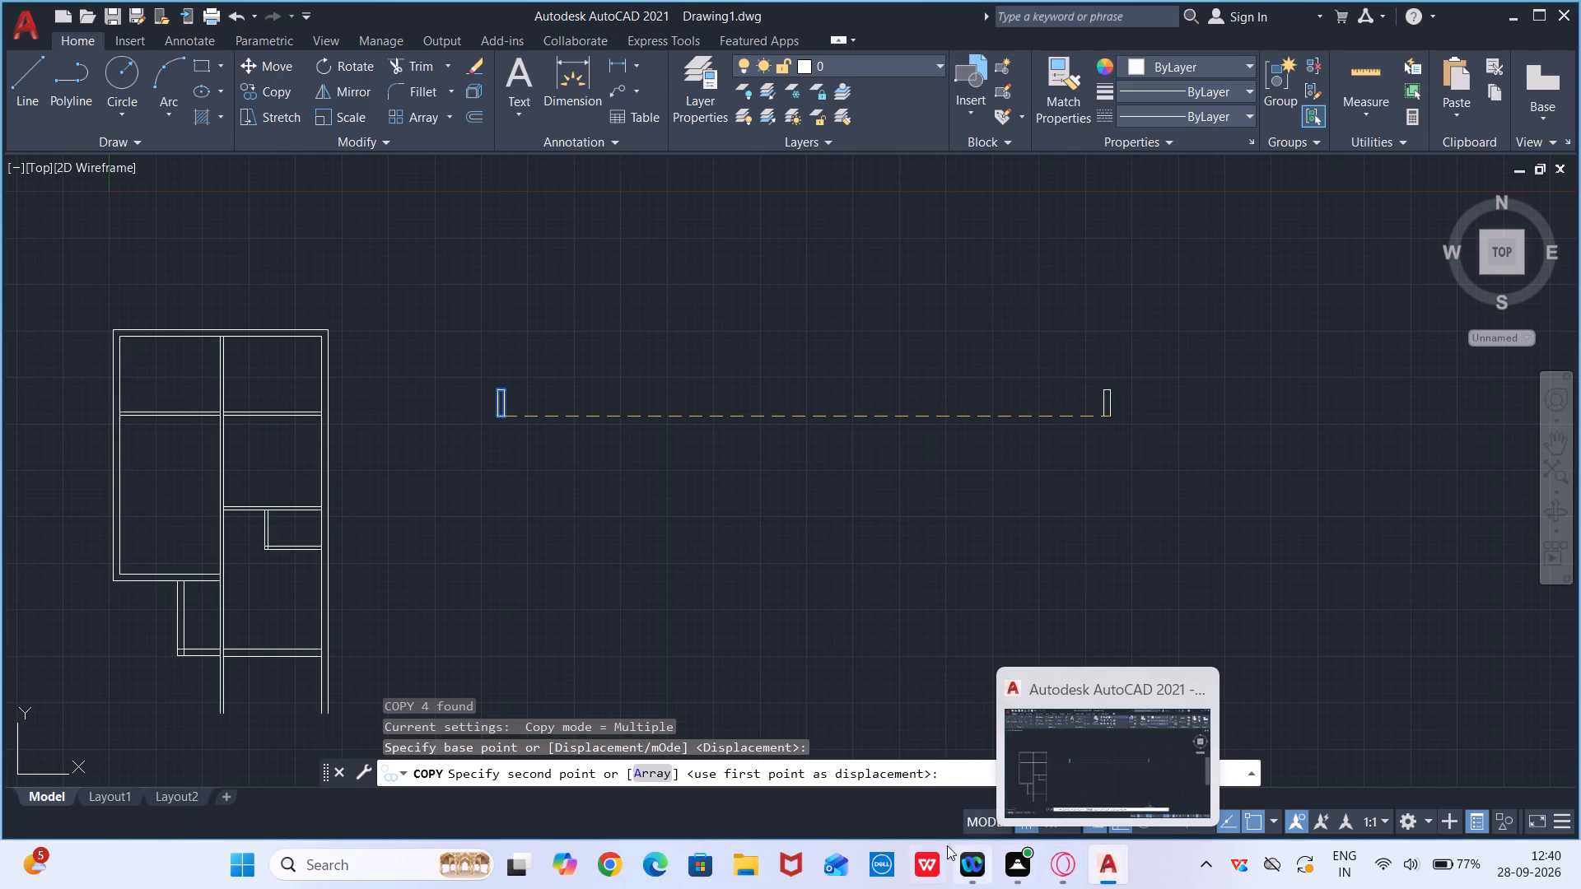
click(1123, 813)
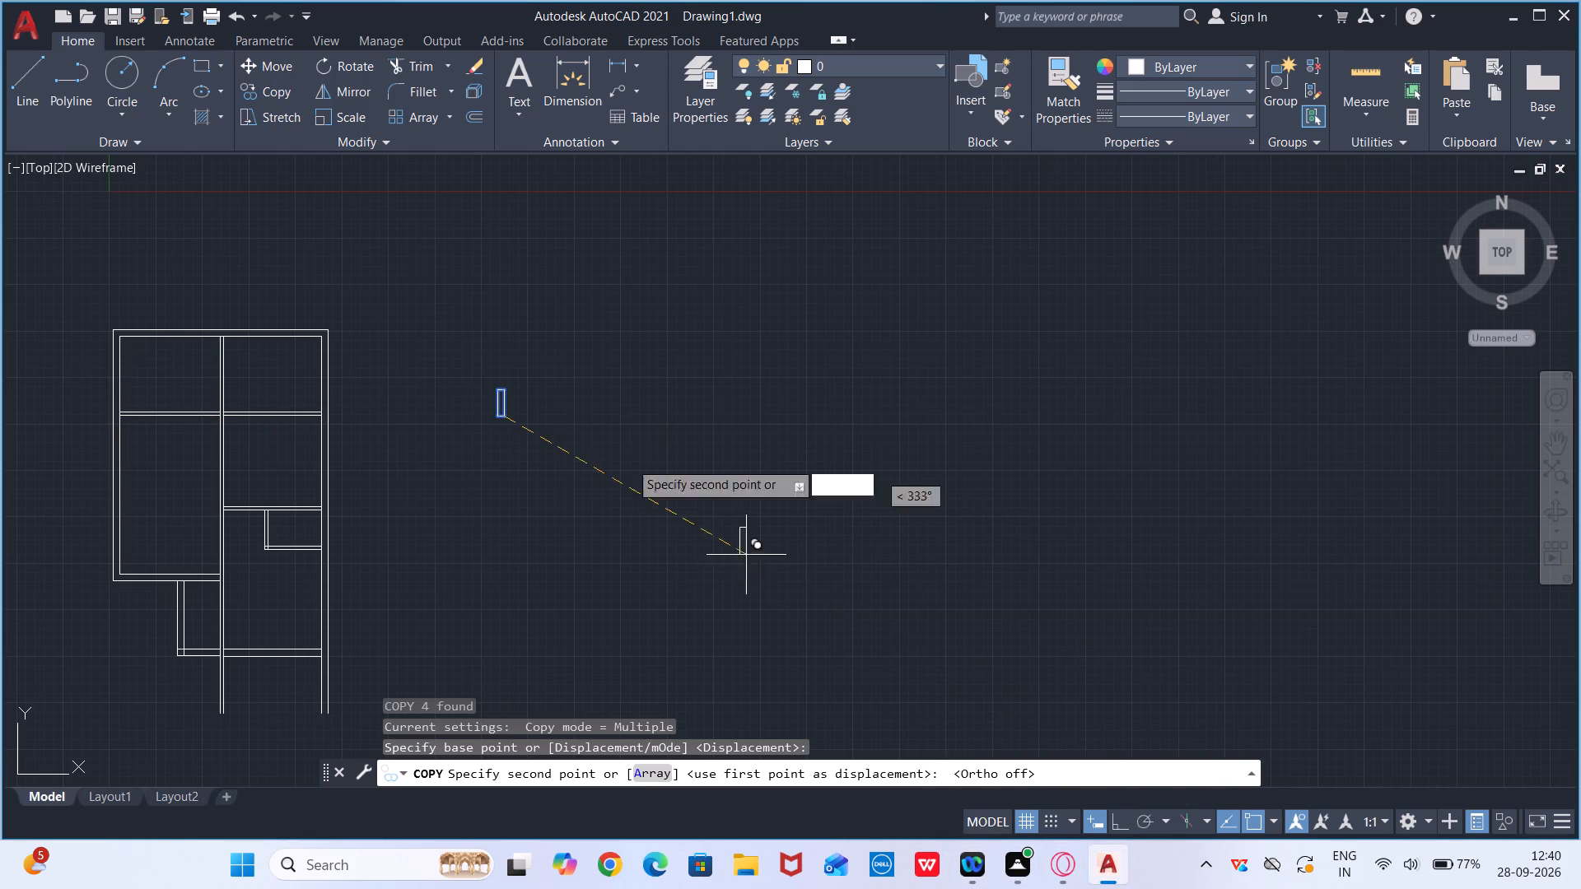
middle_drag(328, 320, 1259, 584)
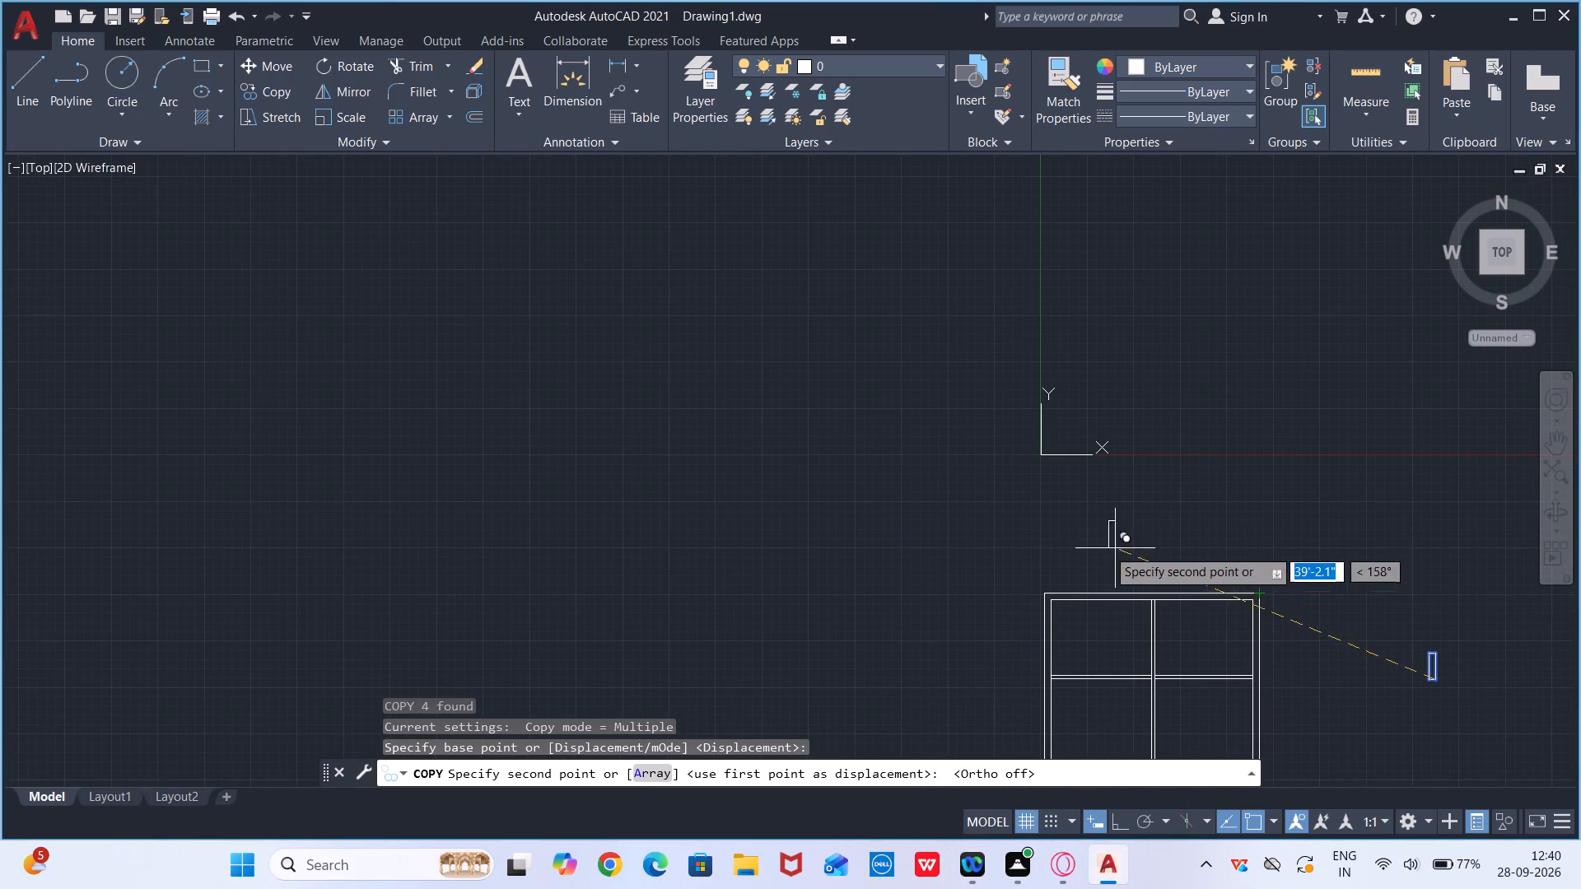
middle_drag(1074, 607, 907, 546)
scroll(837, 584, up, 1)
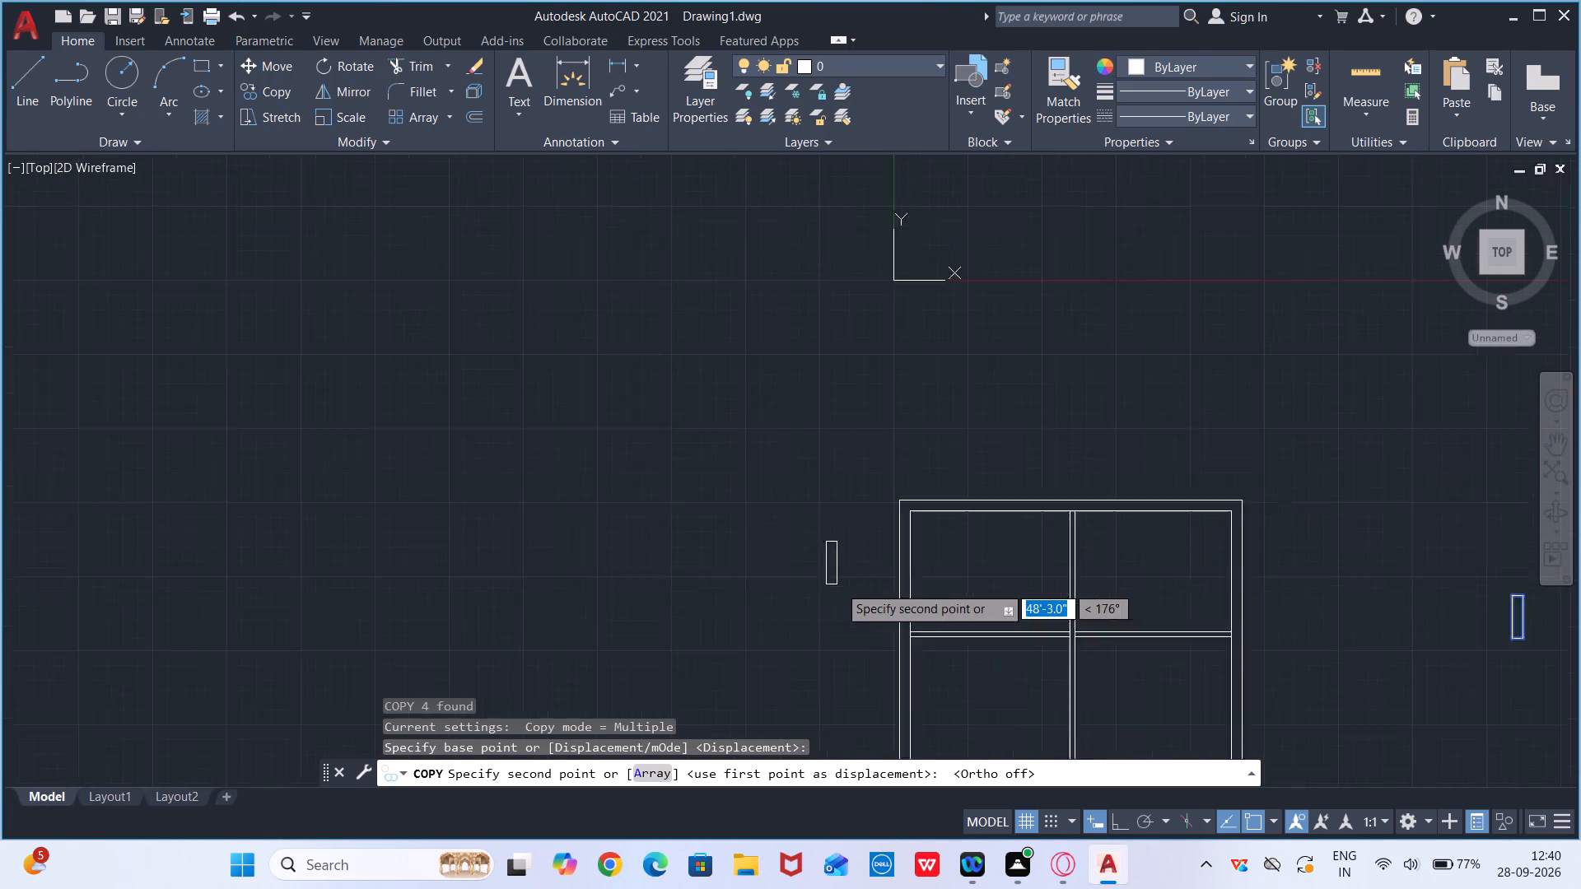
scroll(838, 585, up, 1)
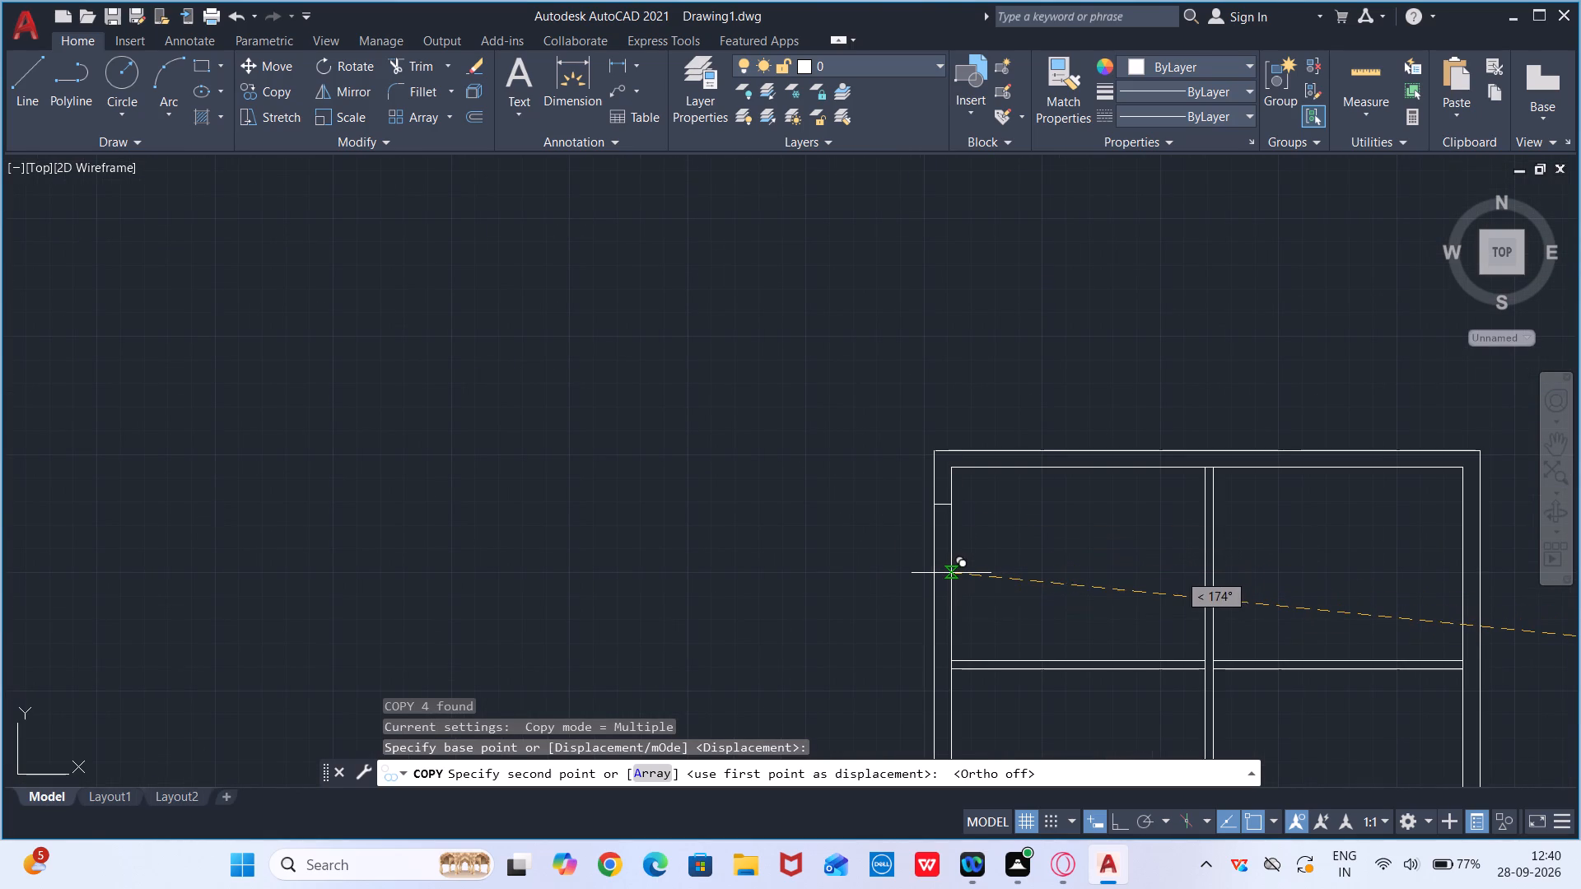
click(952, 571)
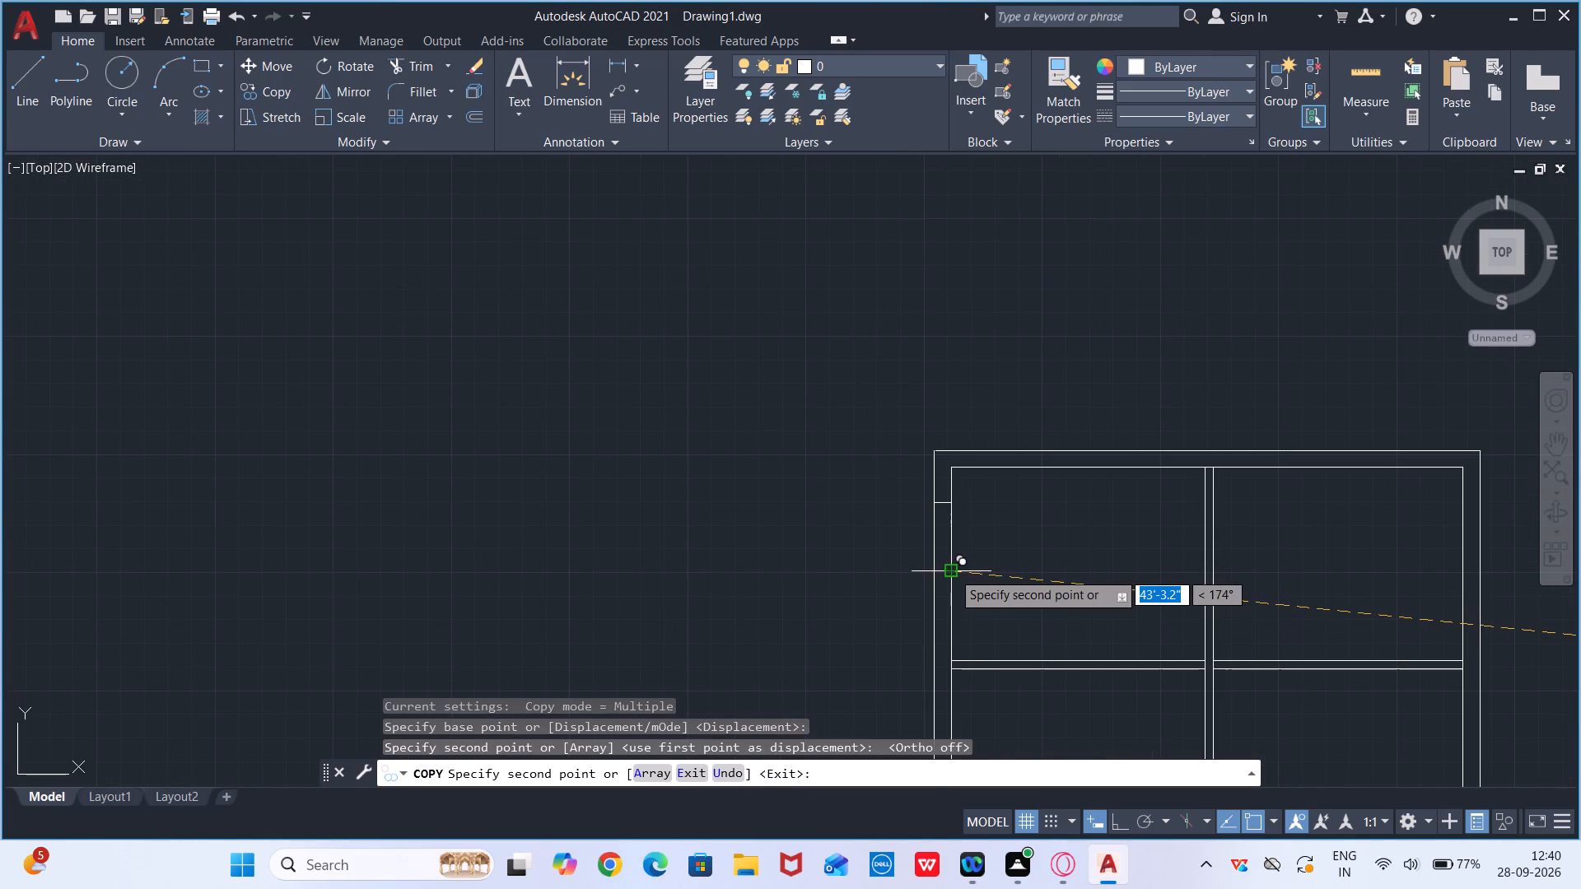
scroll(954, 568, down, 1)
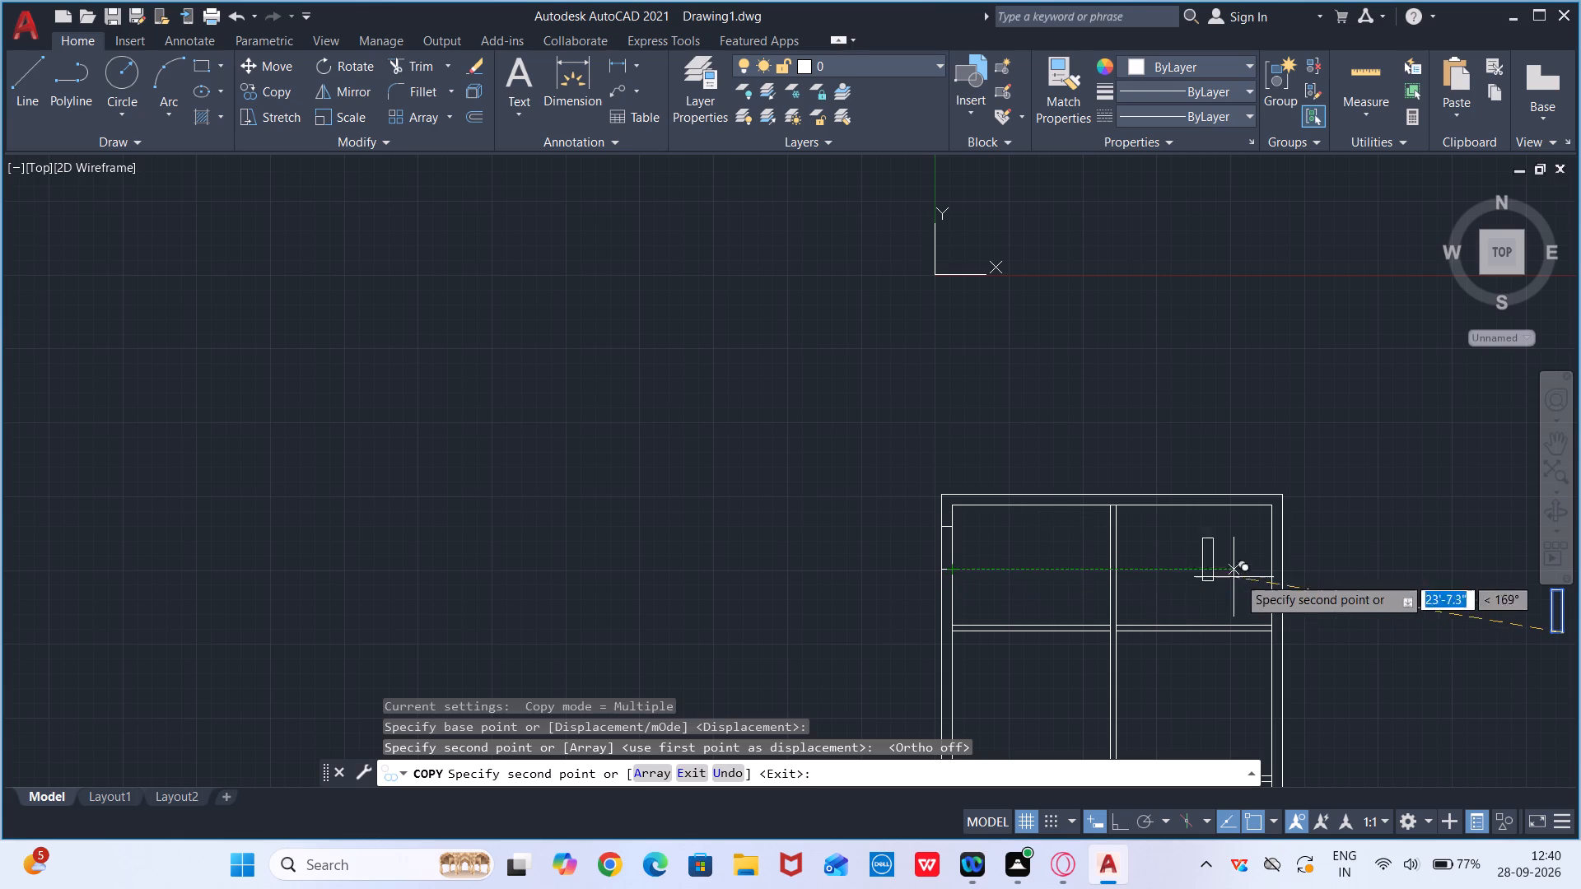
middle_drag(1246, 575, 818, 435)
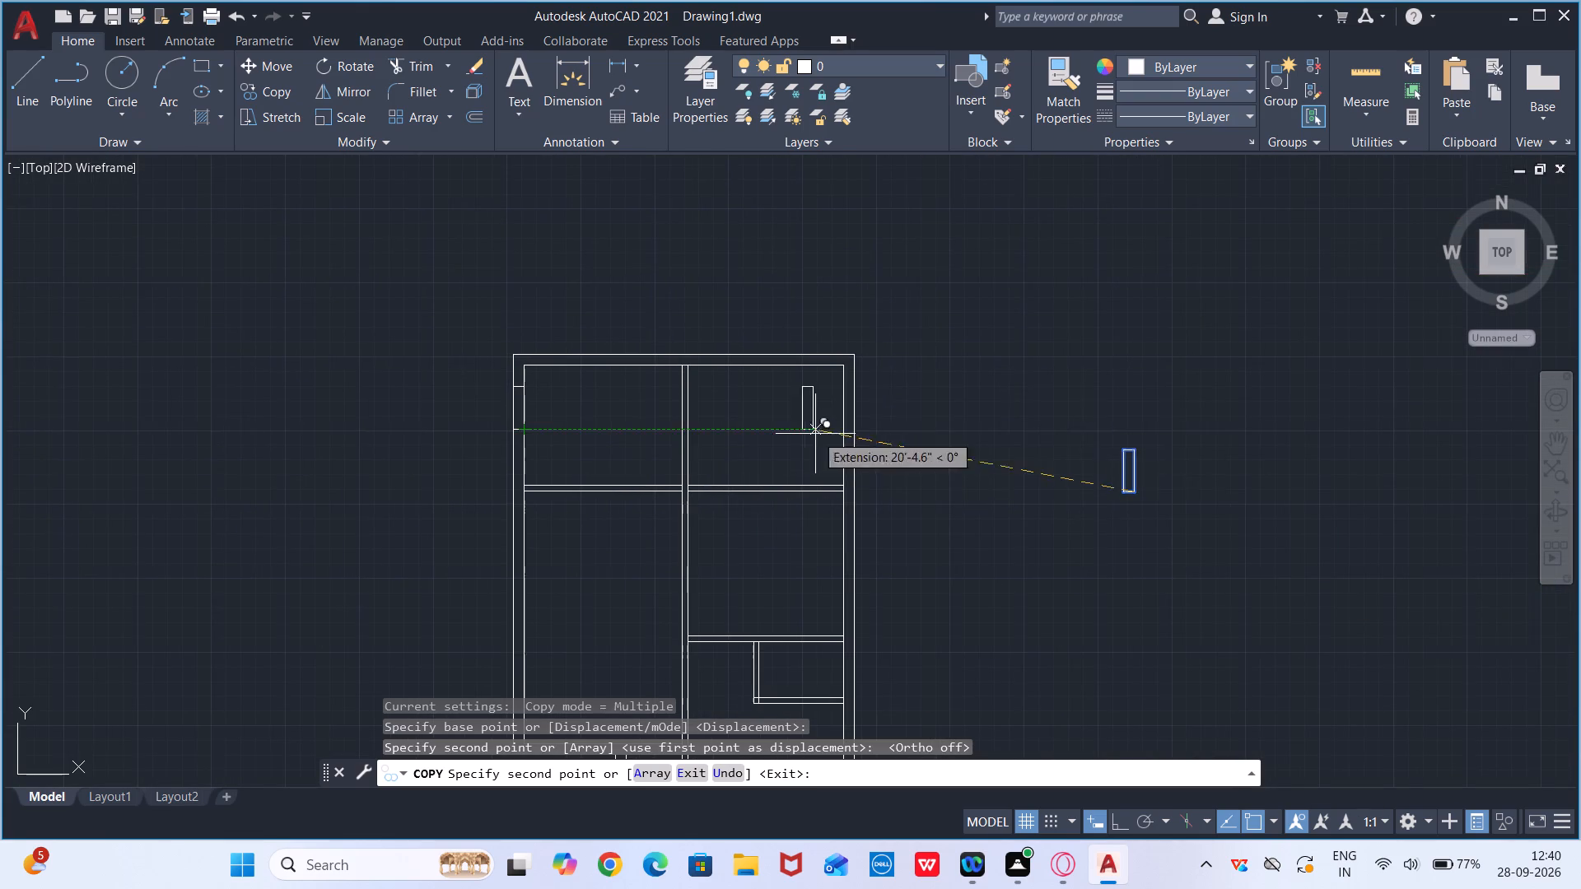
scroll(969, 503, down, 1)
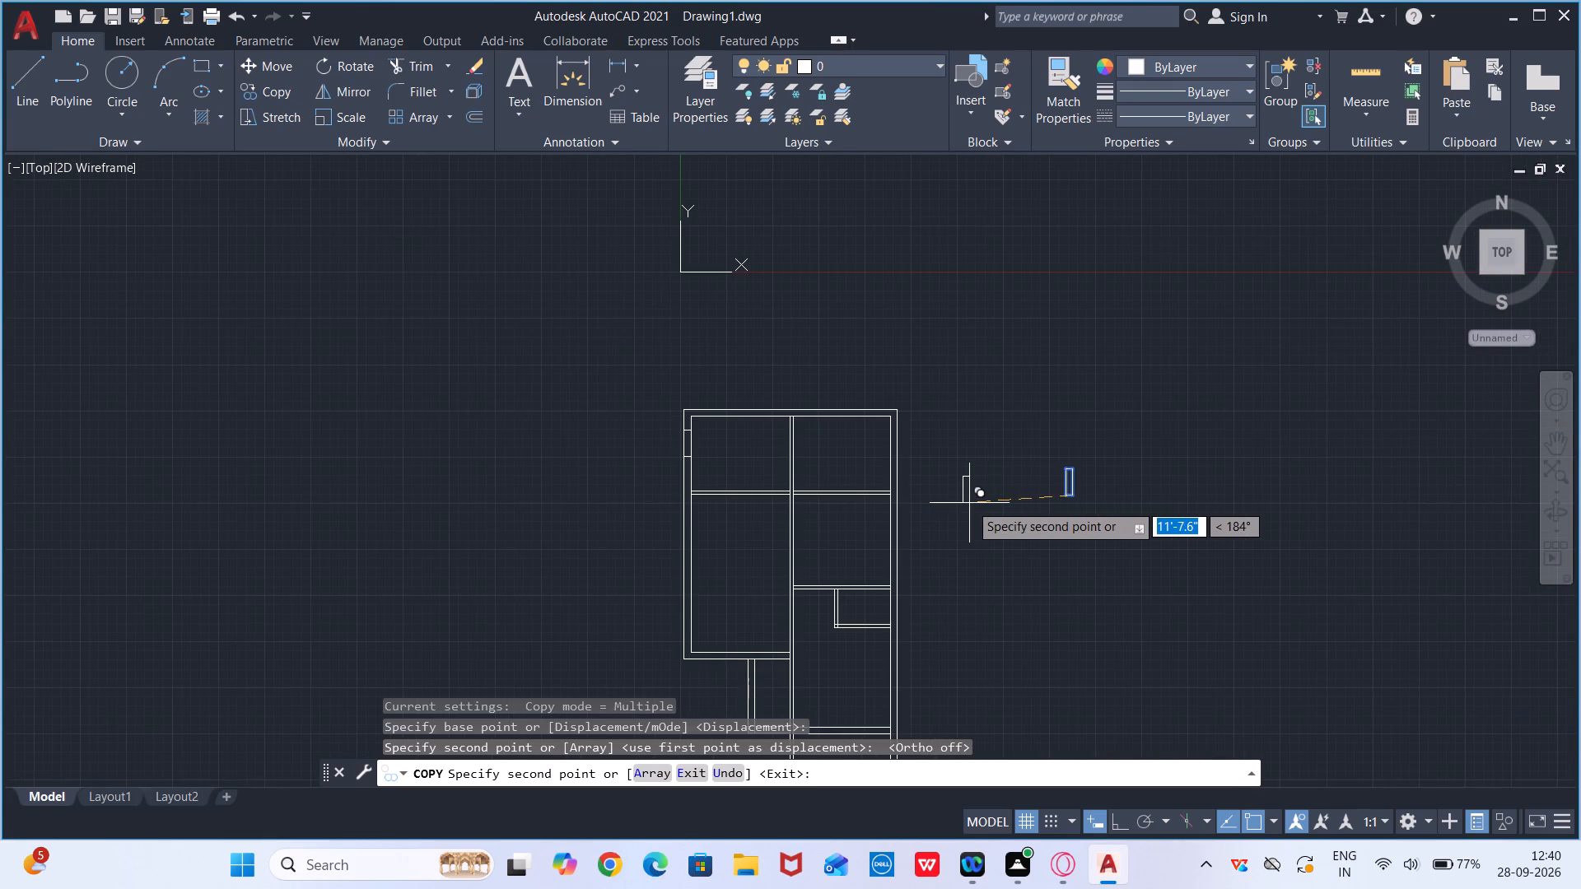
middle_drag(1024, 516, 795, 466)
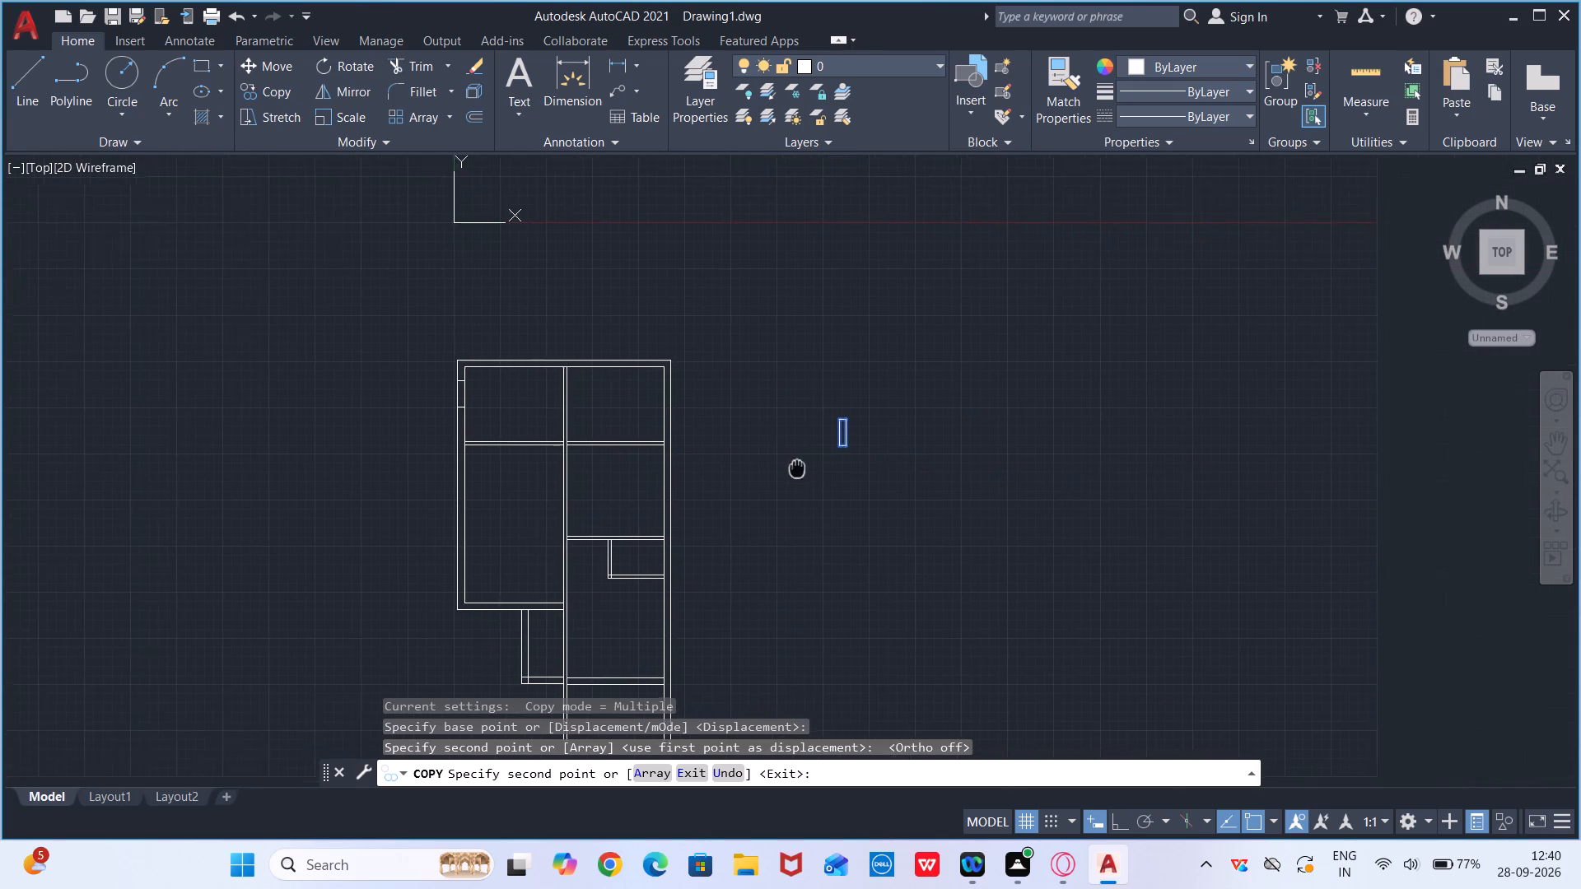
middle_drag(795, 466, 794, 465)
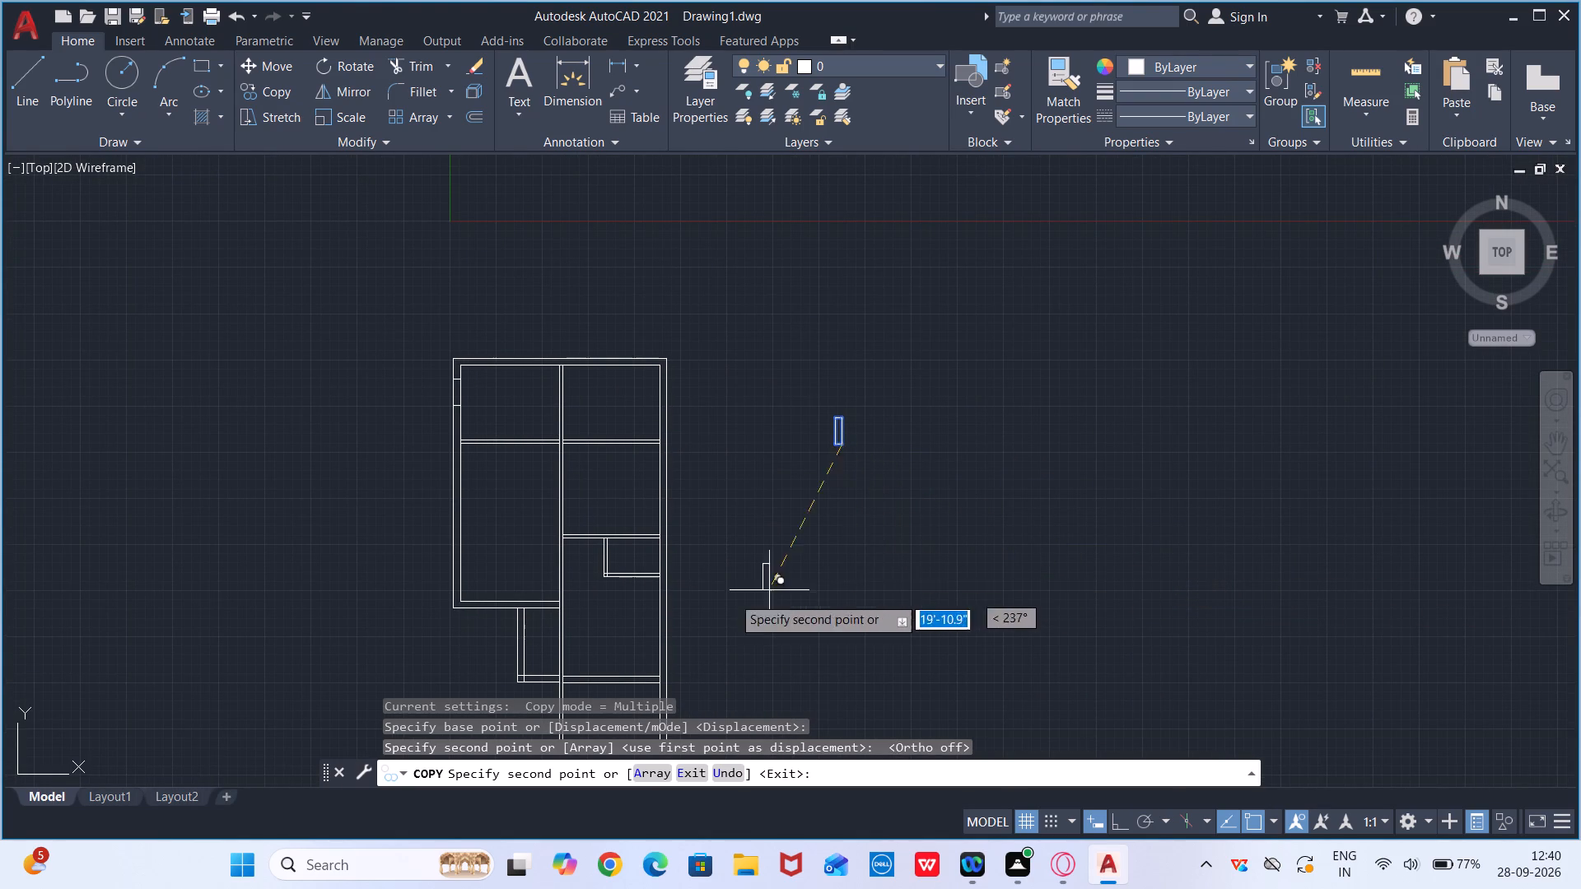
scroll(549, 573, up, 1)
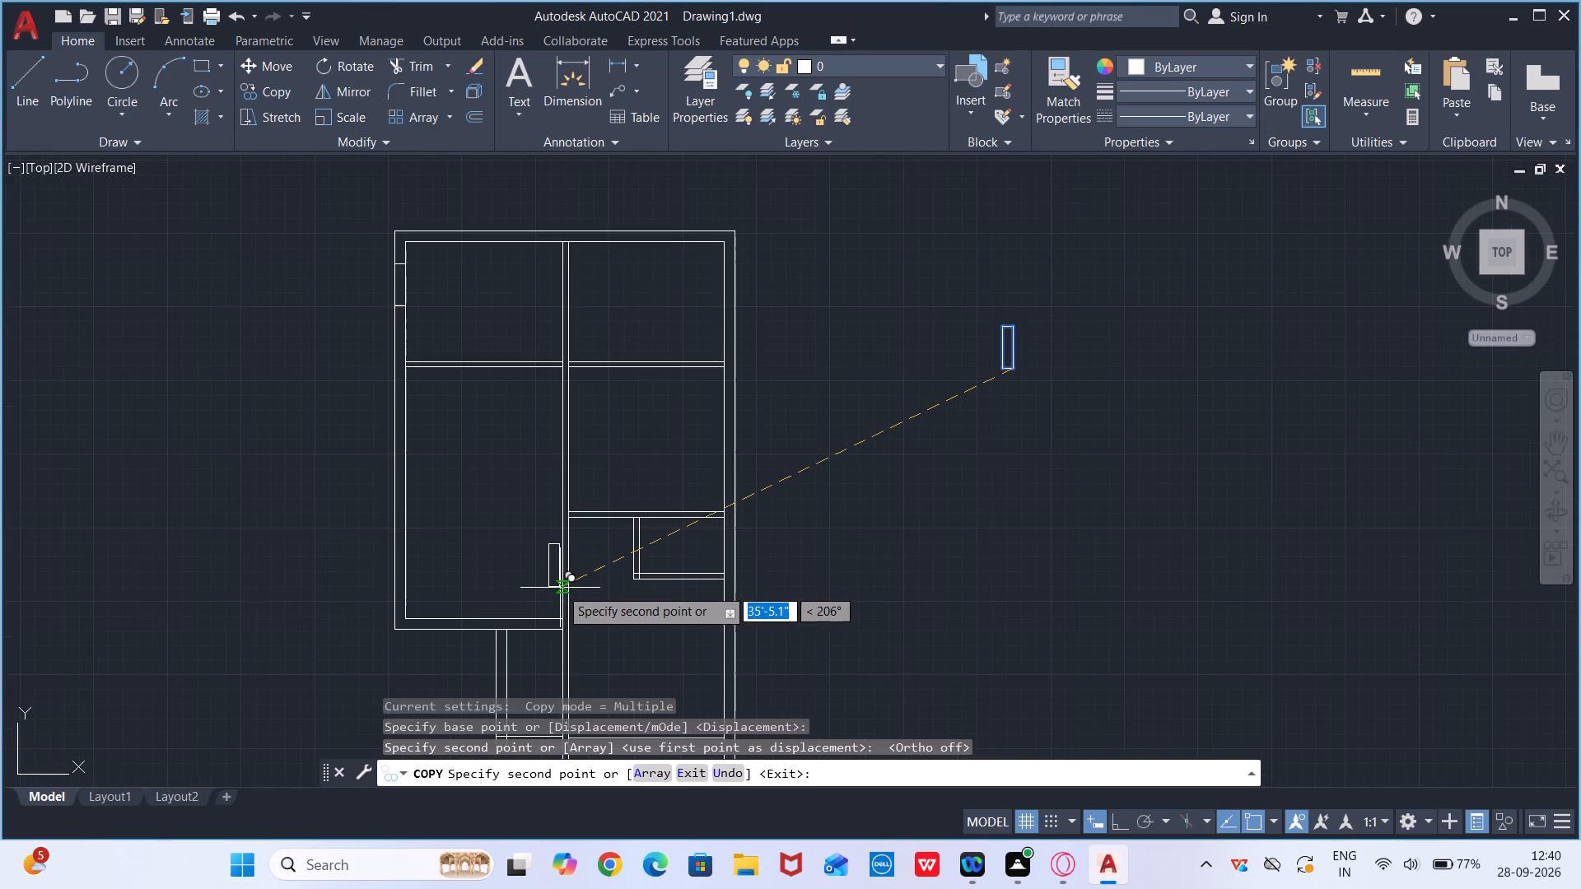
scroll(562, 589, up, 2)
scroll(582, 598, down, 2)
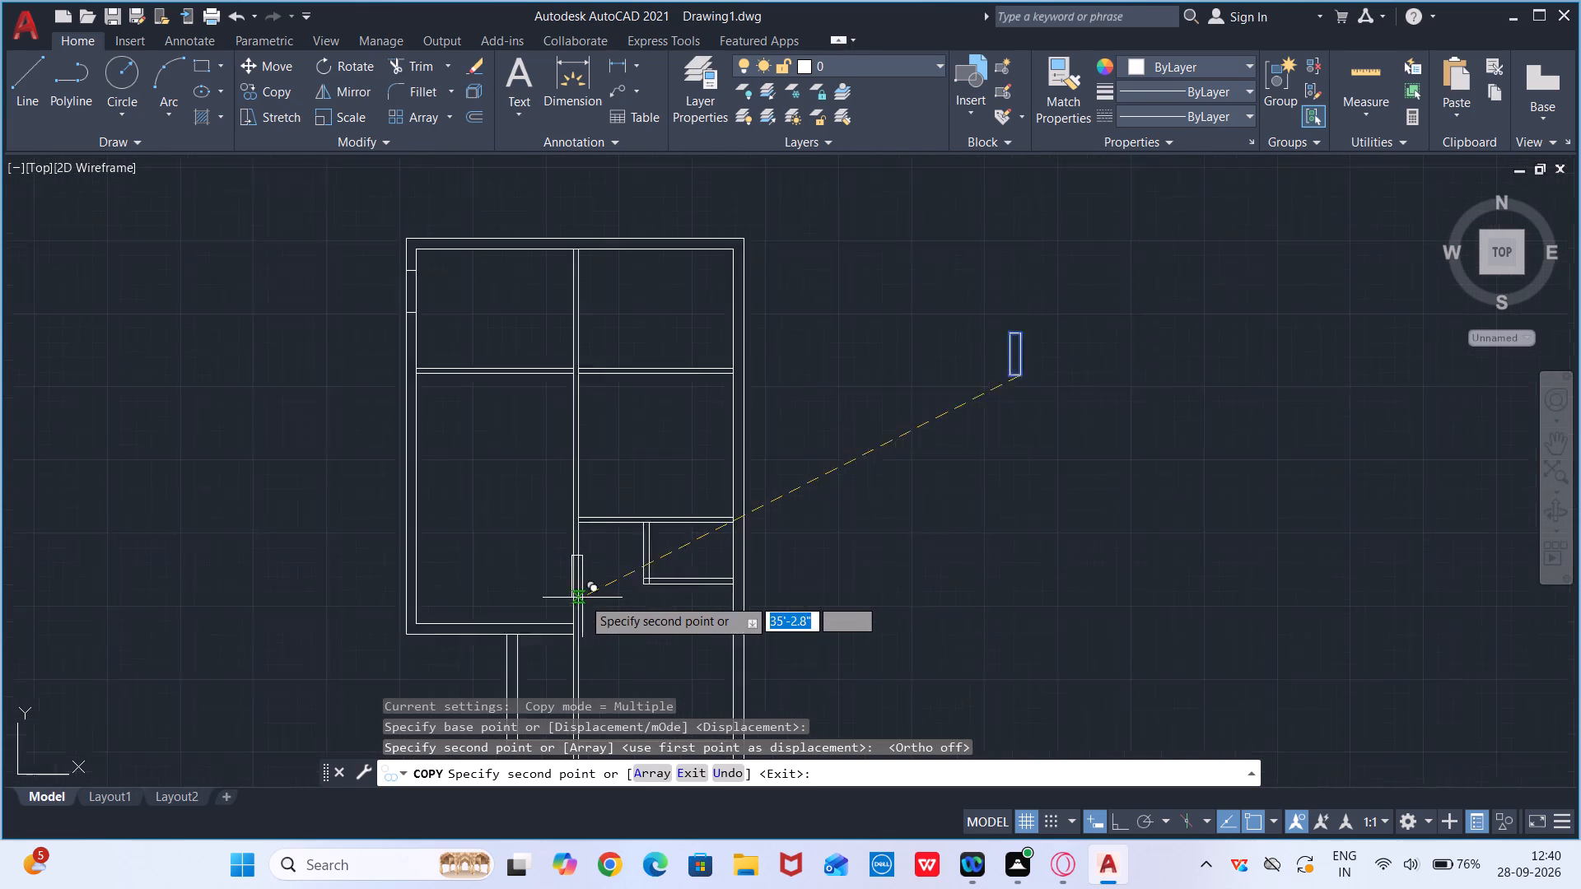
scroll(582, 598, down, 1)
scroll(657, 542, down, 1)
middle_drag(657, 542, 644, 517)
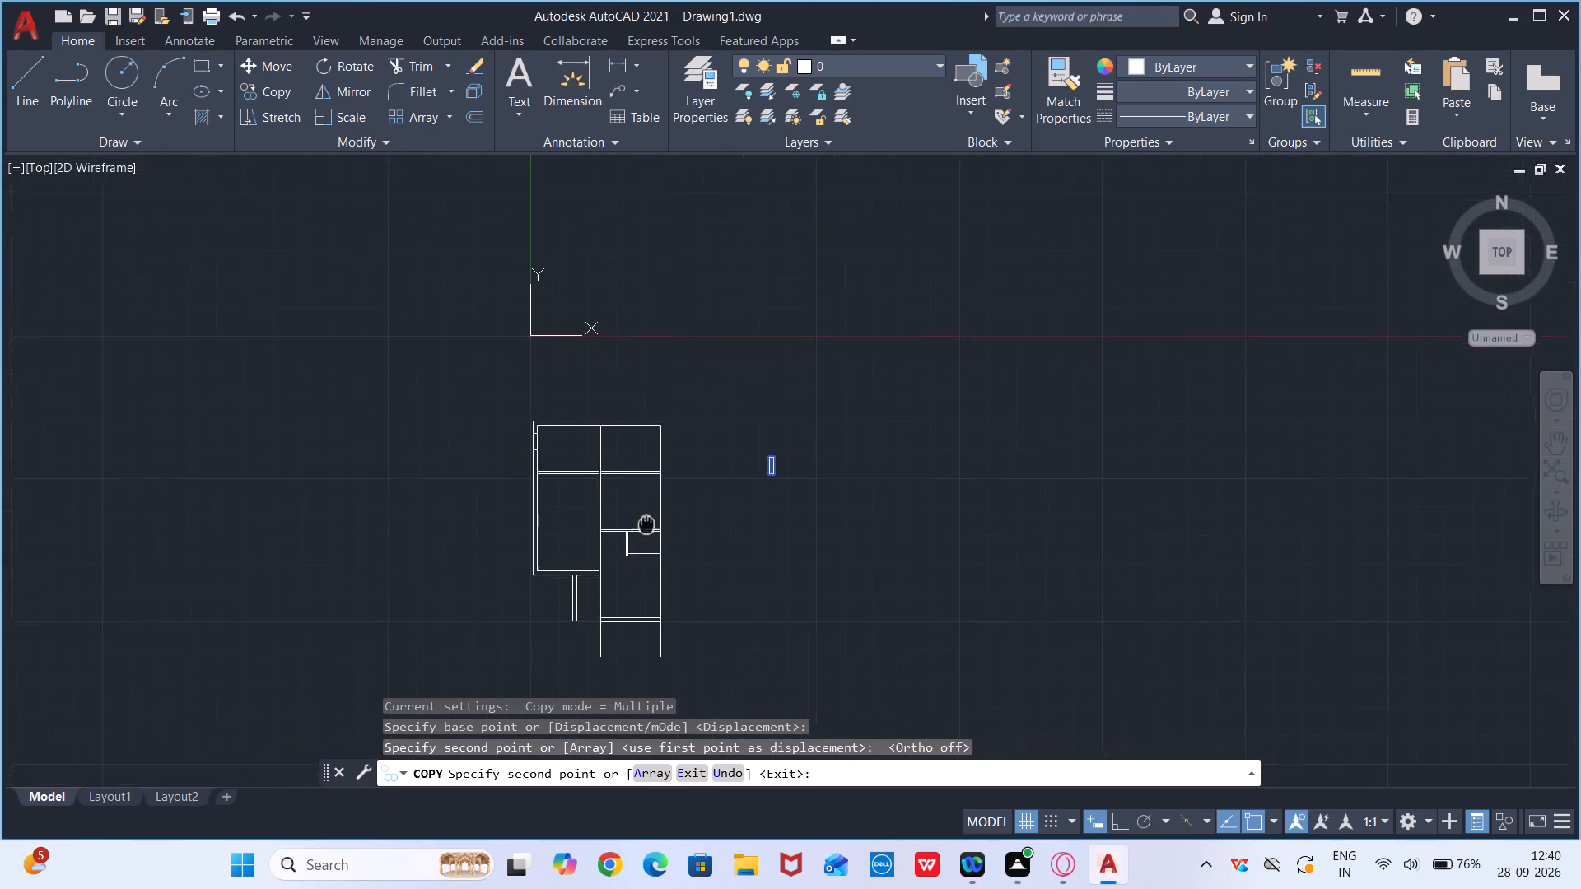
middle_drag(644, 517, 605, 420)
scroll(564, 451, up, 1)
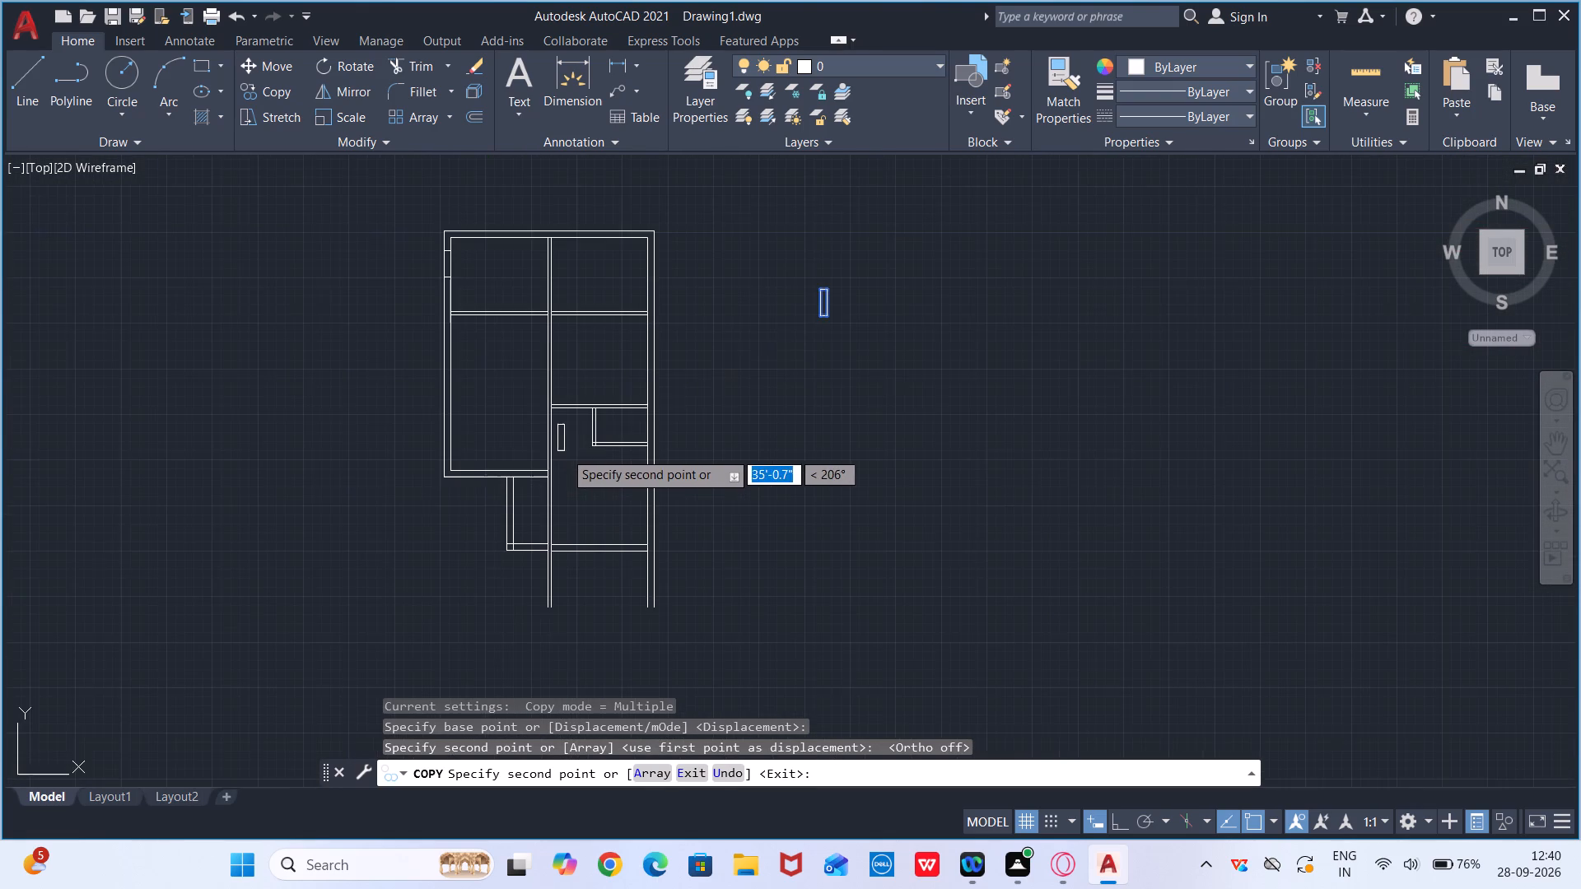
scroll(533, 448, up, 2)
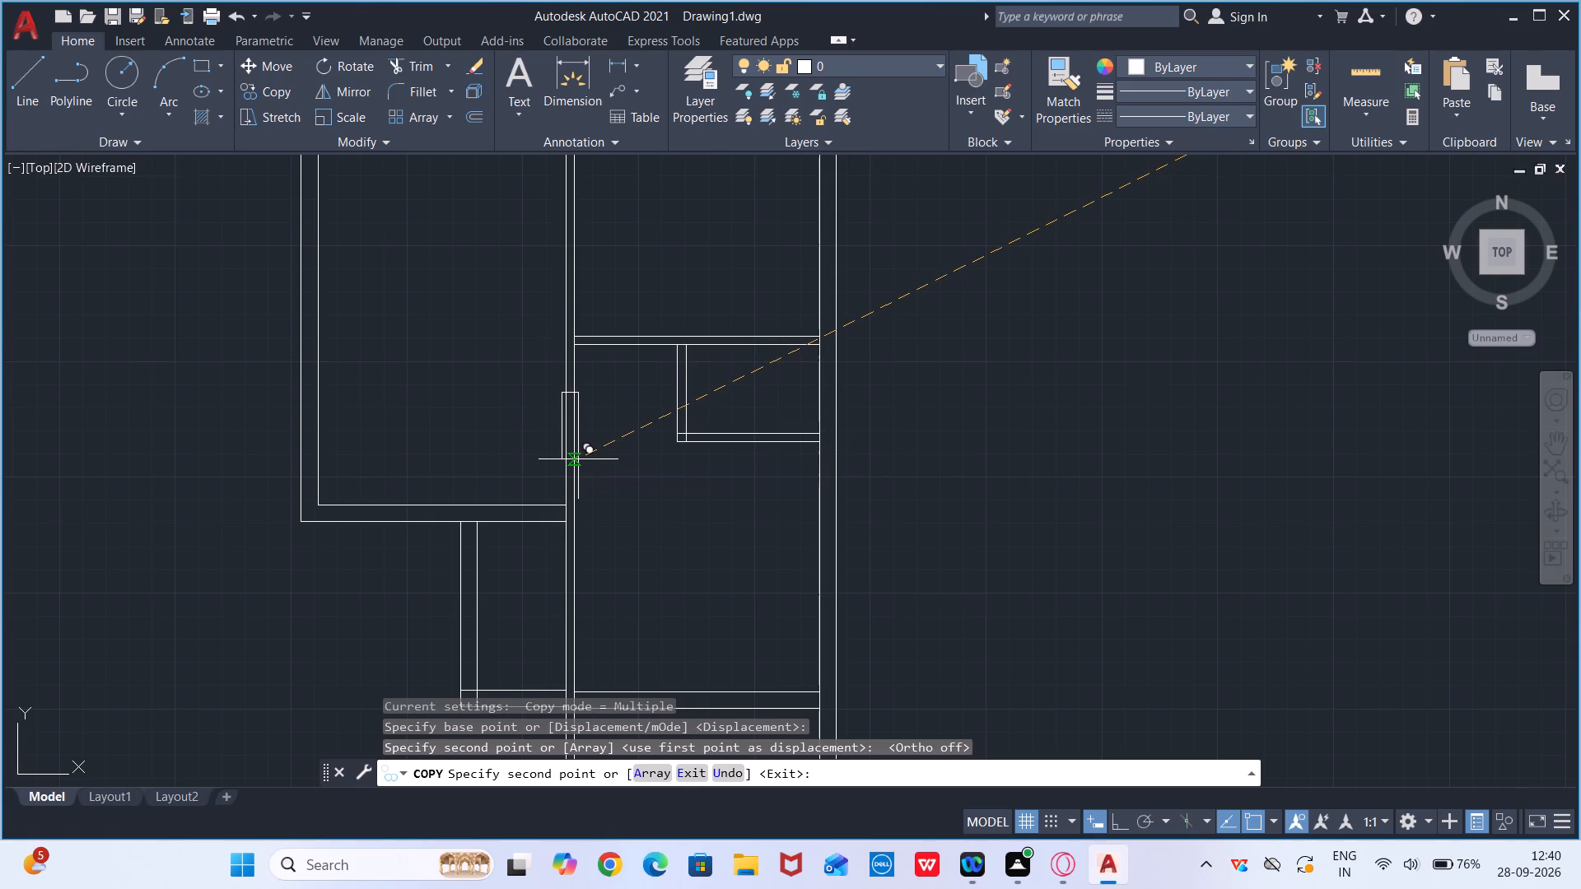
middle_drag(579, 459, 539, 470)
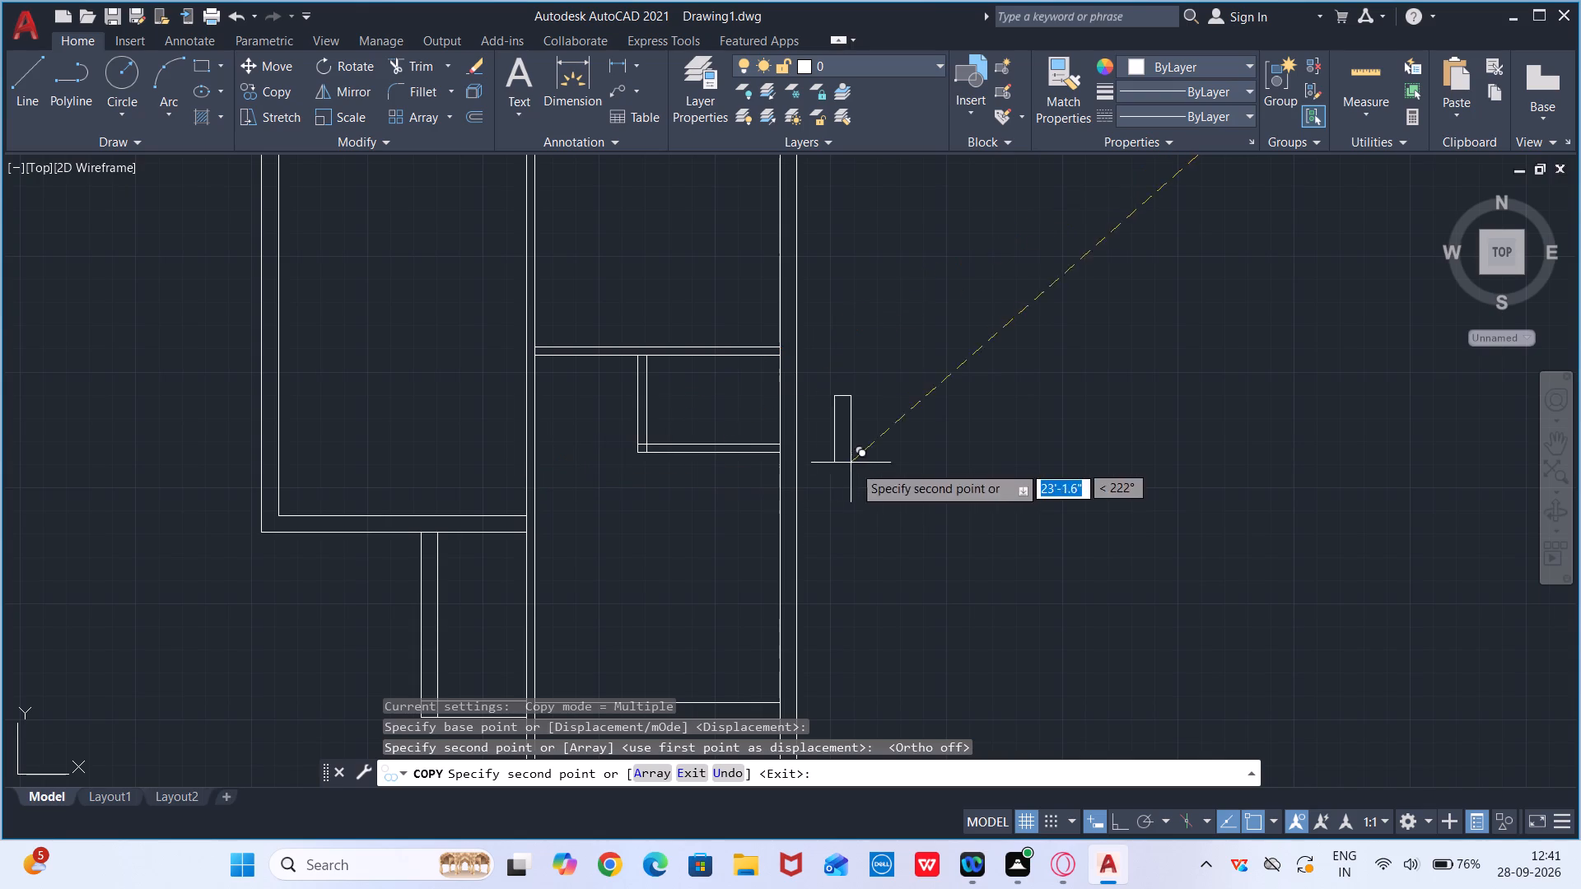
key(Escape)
Mirror the upright rectangle beside the floor plan across a vertical line in the empty area to its right, keeping the original.
scroll(988, 471, down, 3)
middle_drag(1038, 448, 770, 463)
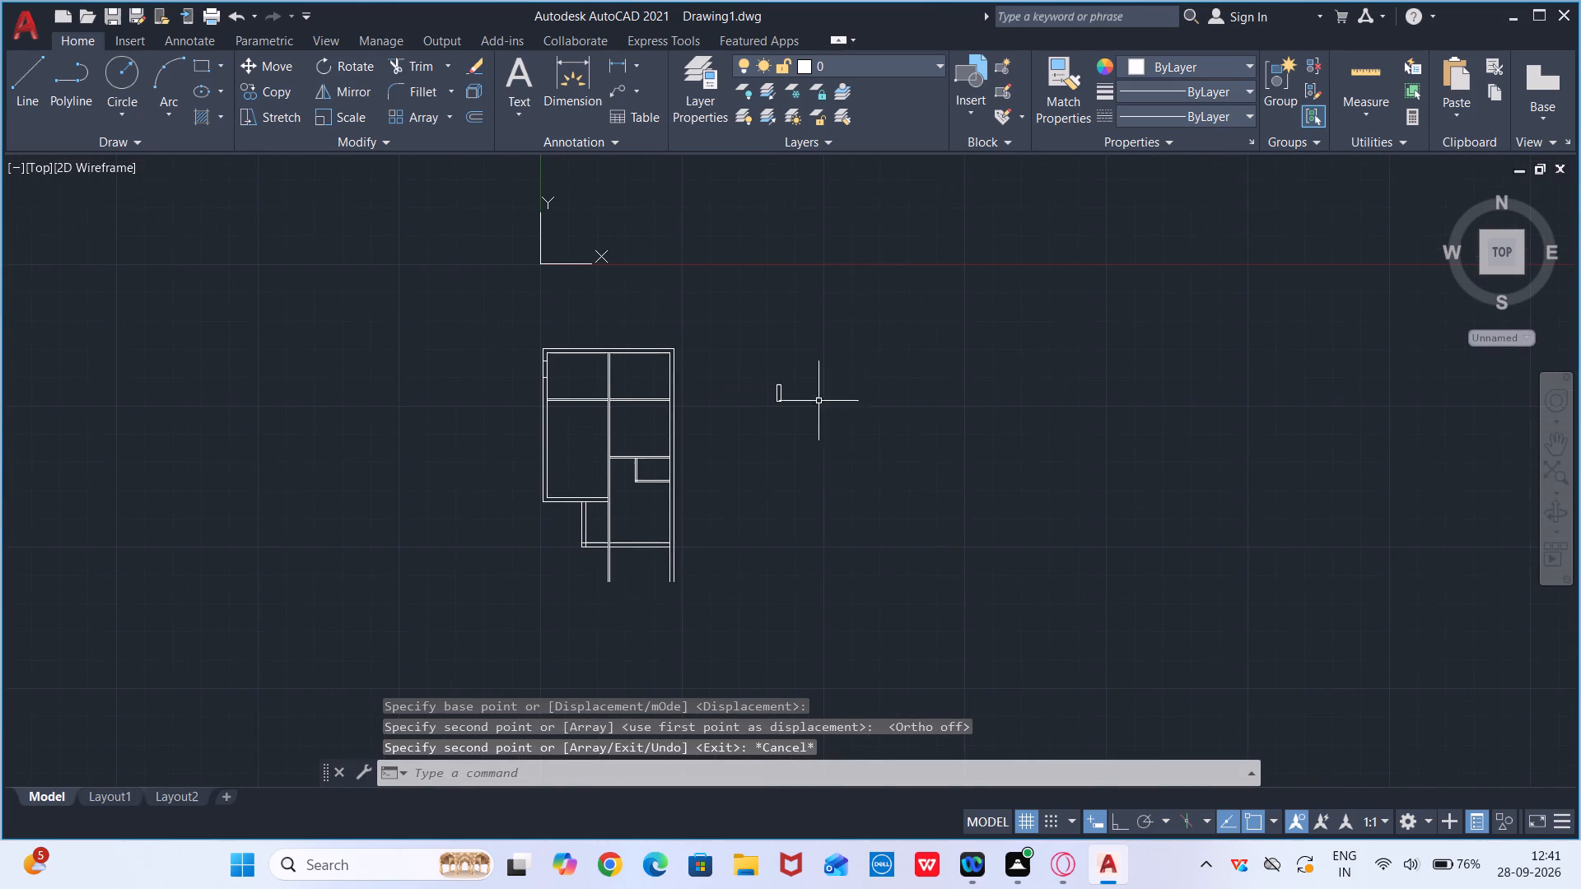
drag(870, 379, 860, 460)
text(MI)
key(Return)
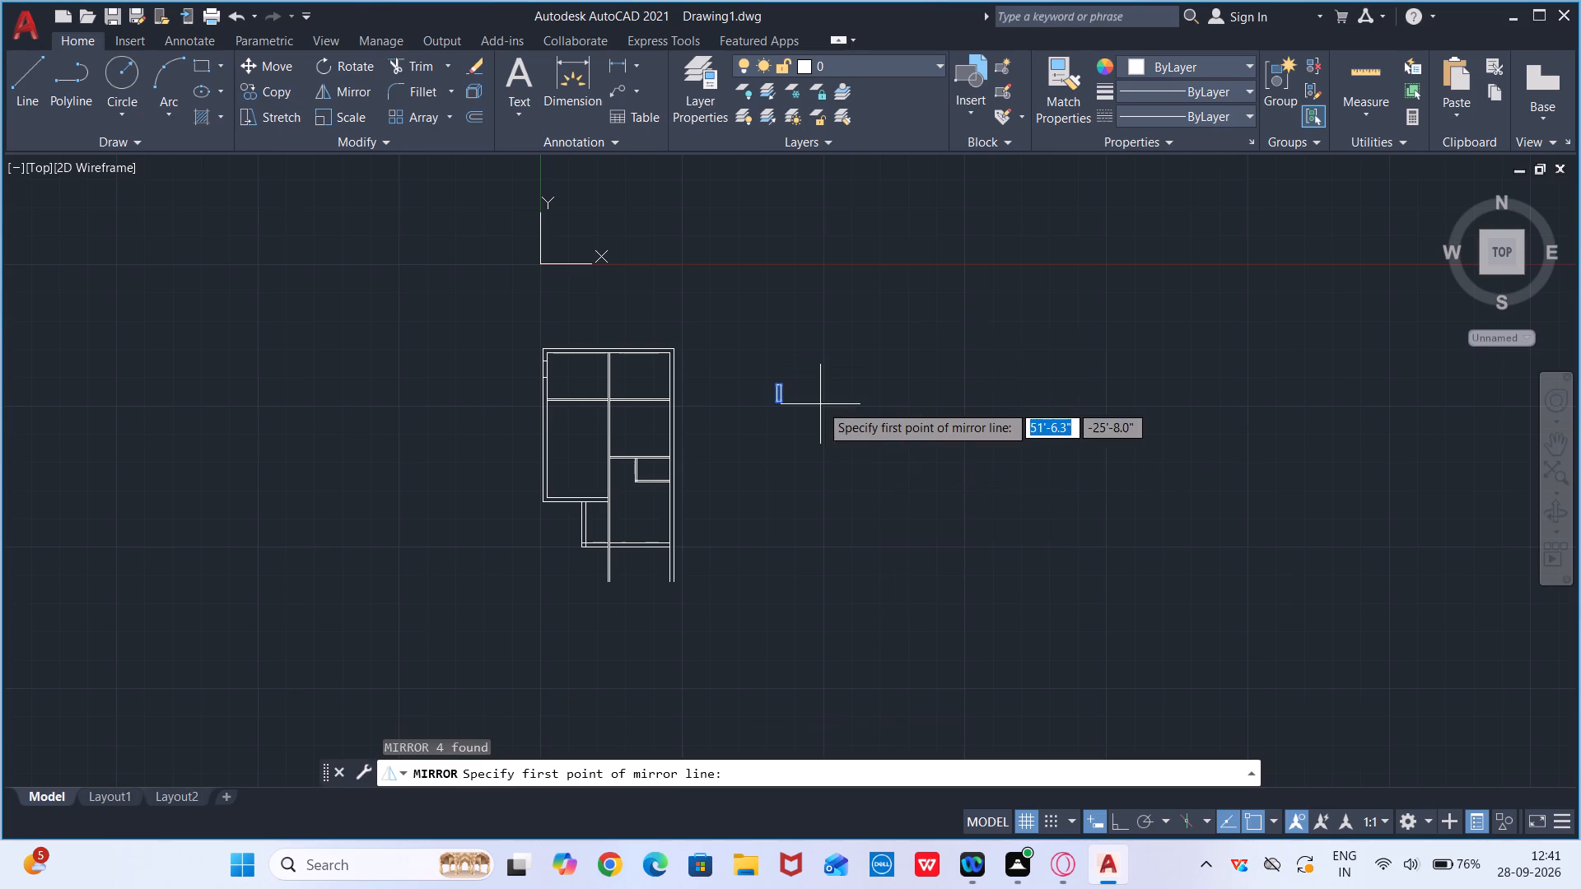
scroll(820, 404, up, 2)
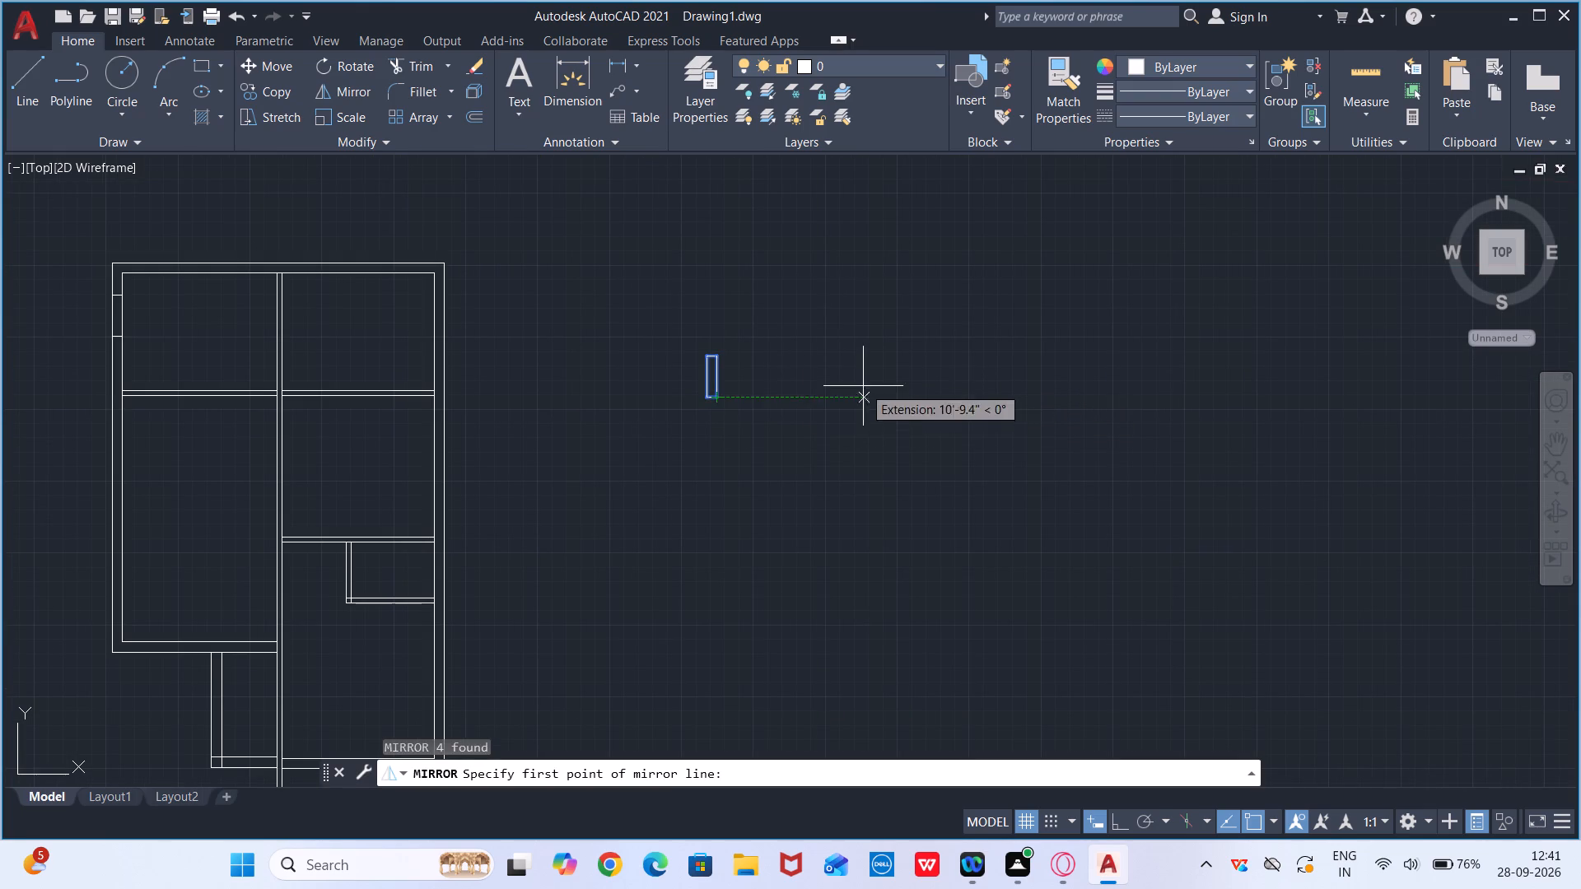
click(845, 393)
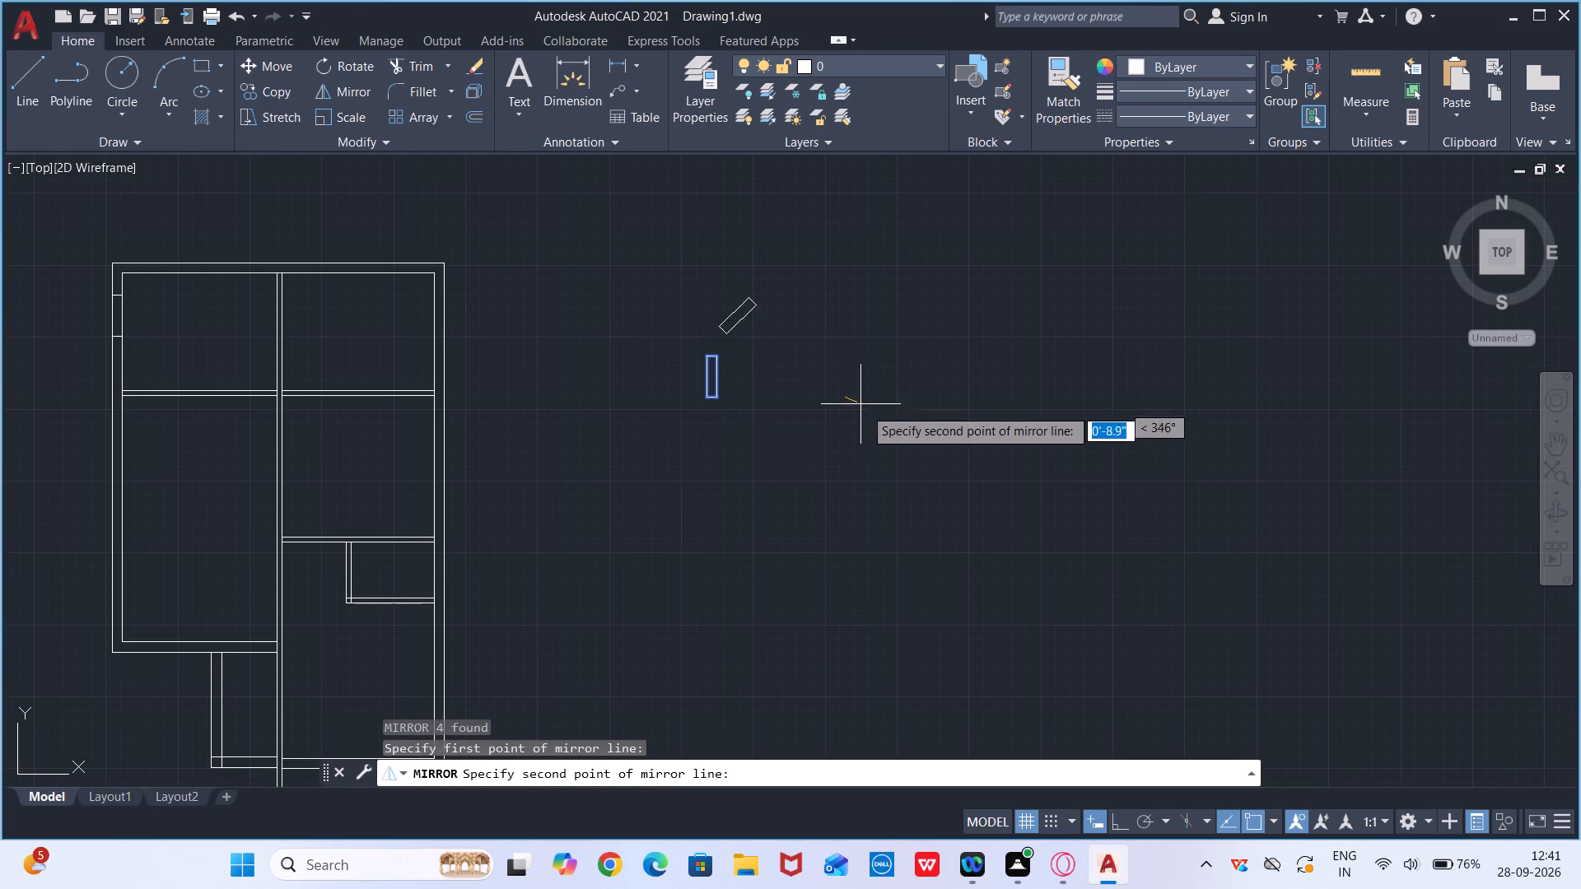
click(1115, 819)
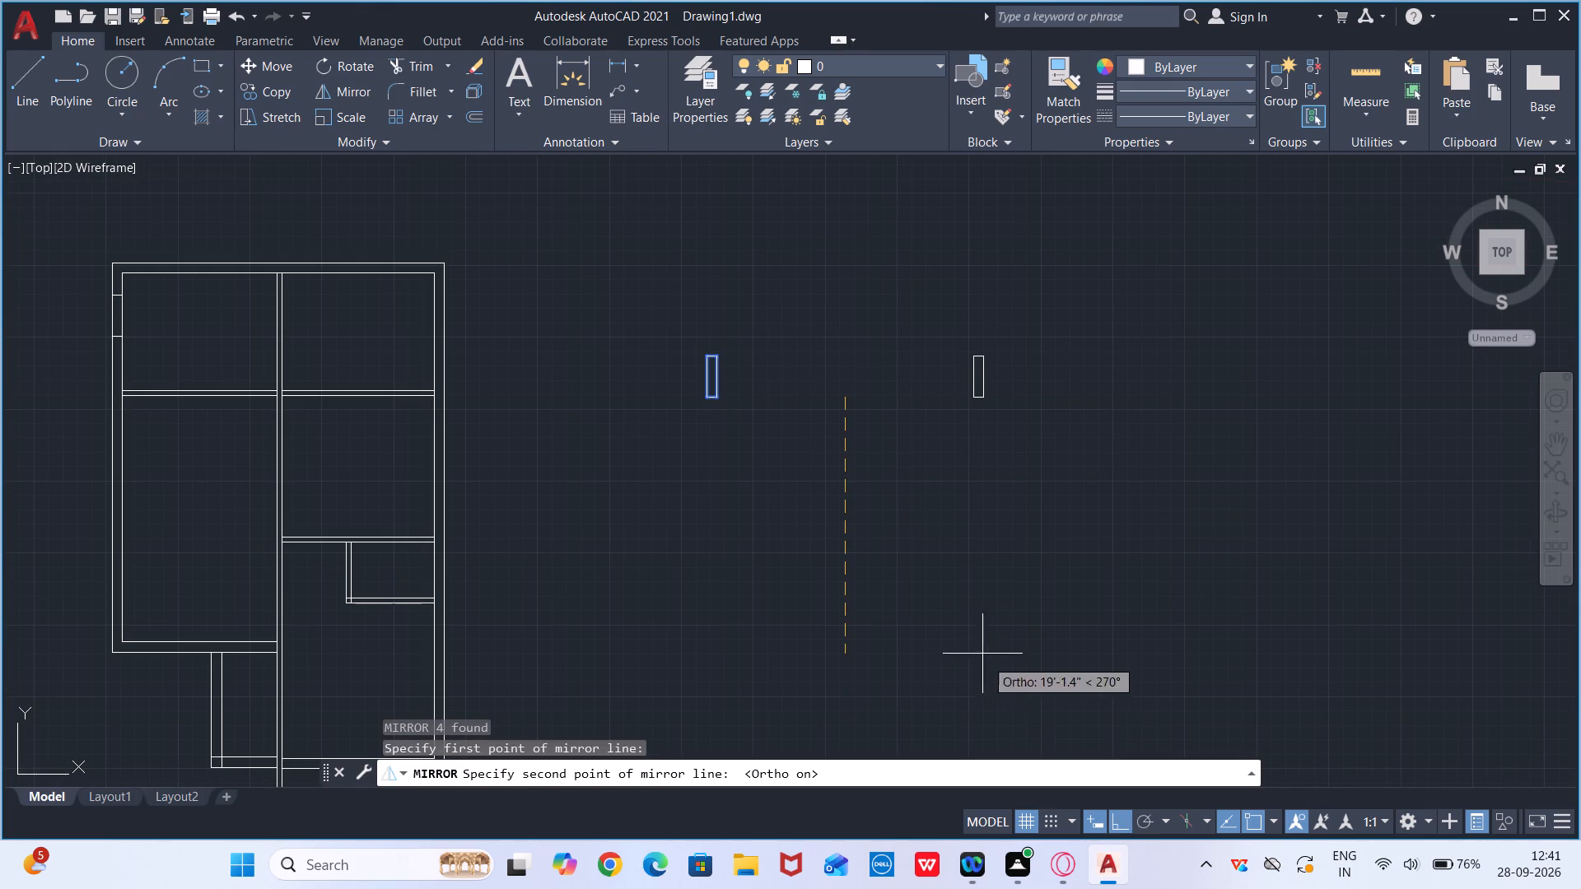
click(944, 603)
drag(981, 677, 944, 600)
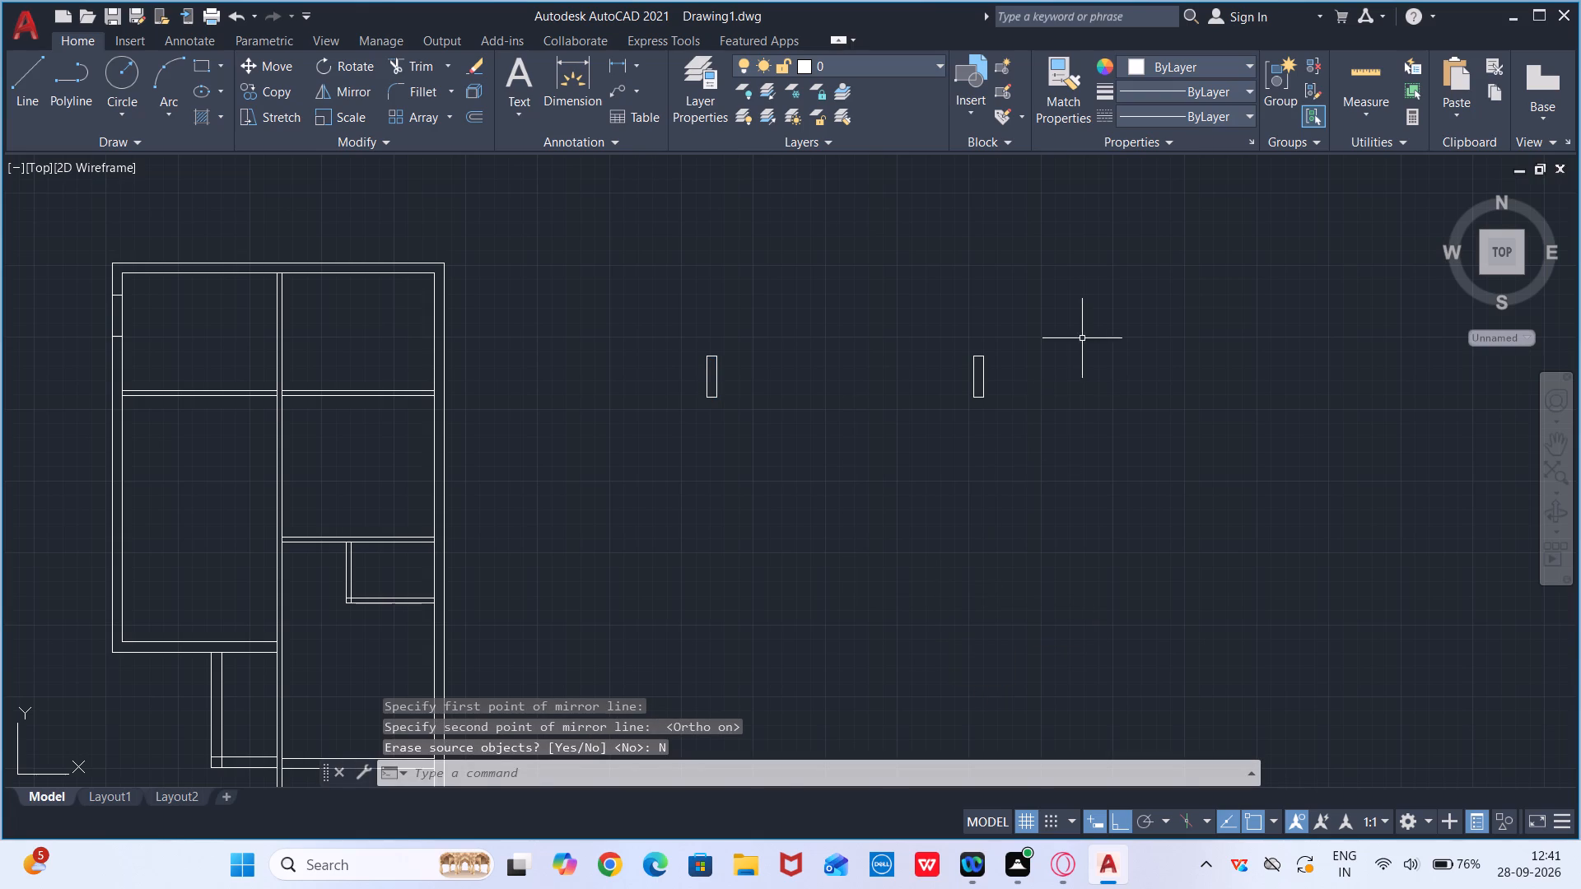
Rotate the mirrored rectangle to 270° about its lower-left corner so it lies horizontally.
drag(1050, 320, 1115, 421)
text(RO)
key(Return)
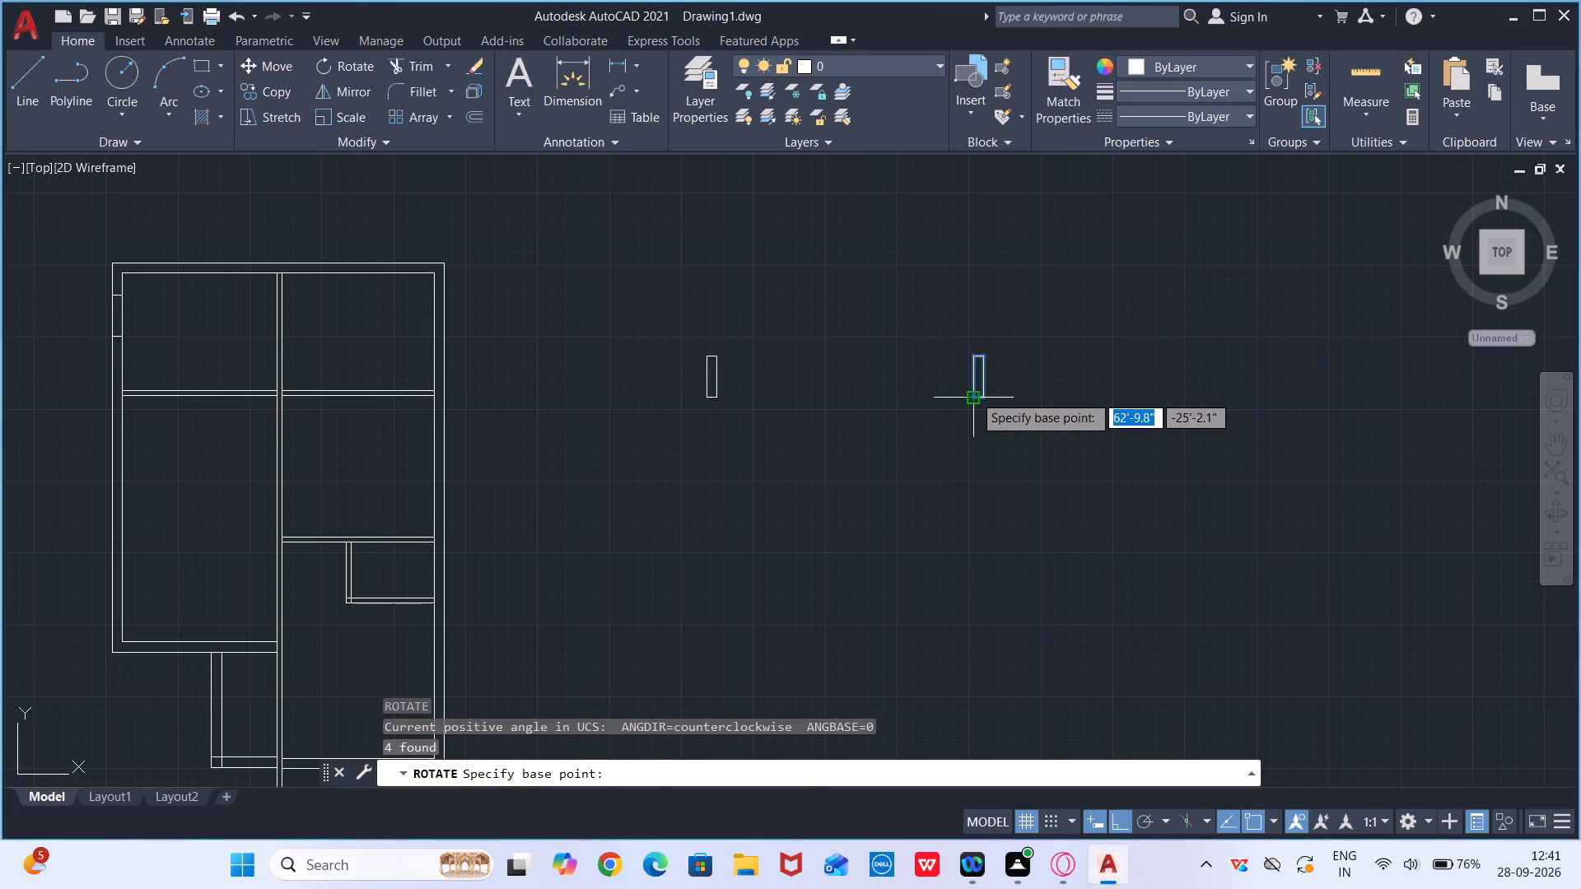
drag(974, 394, 964, 400)
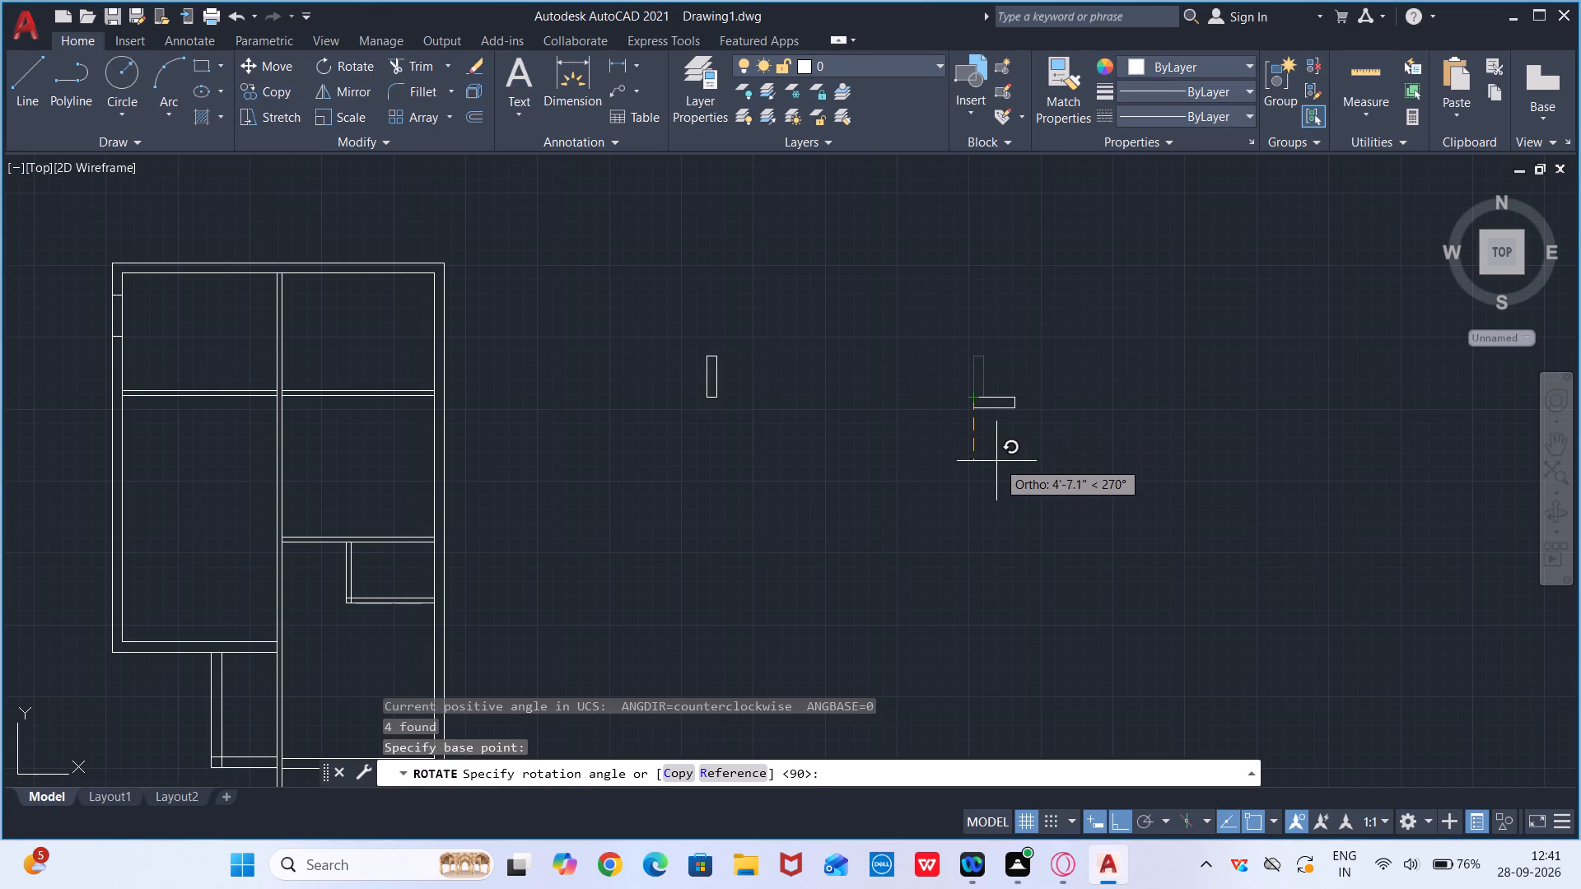
click(996, 461)
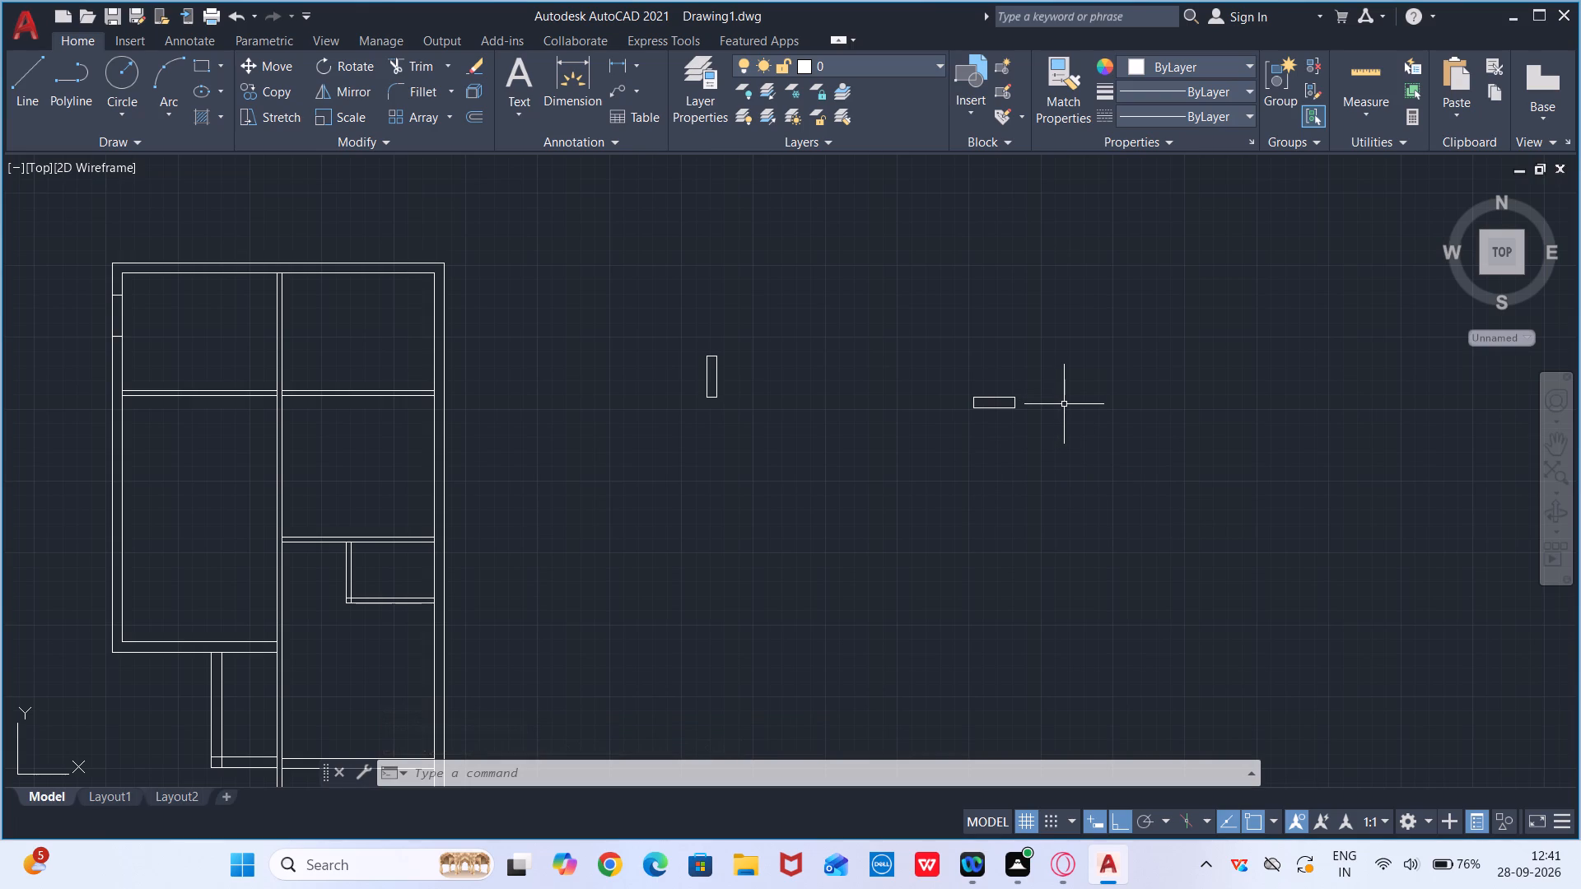
Trim both wall lines between the opening's end lines in the left outer wall of the upper-left room.
text(TR)
key(Return)
scroll(174, 346, up, 2)
middle_drag(105, 301, 206, 394)
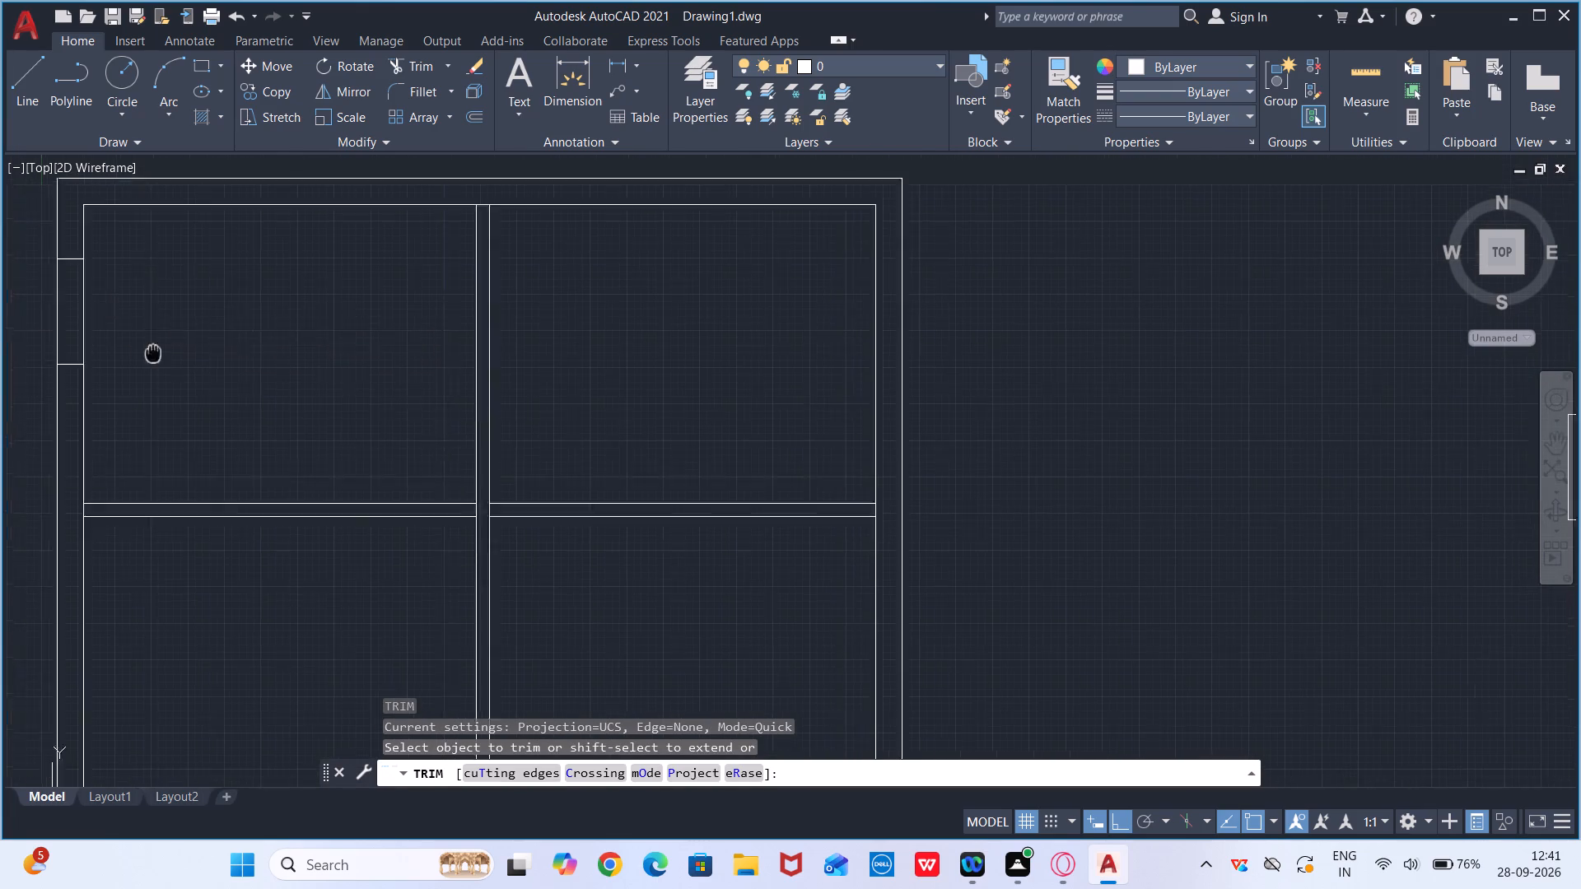
middle_drag(206, 394, 271, 442)
drag(263, 414, 67, 393)
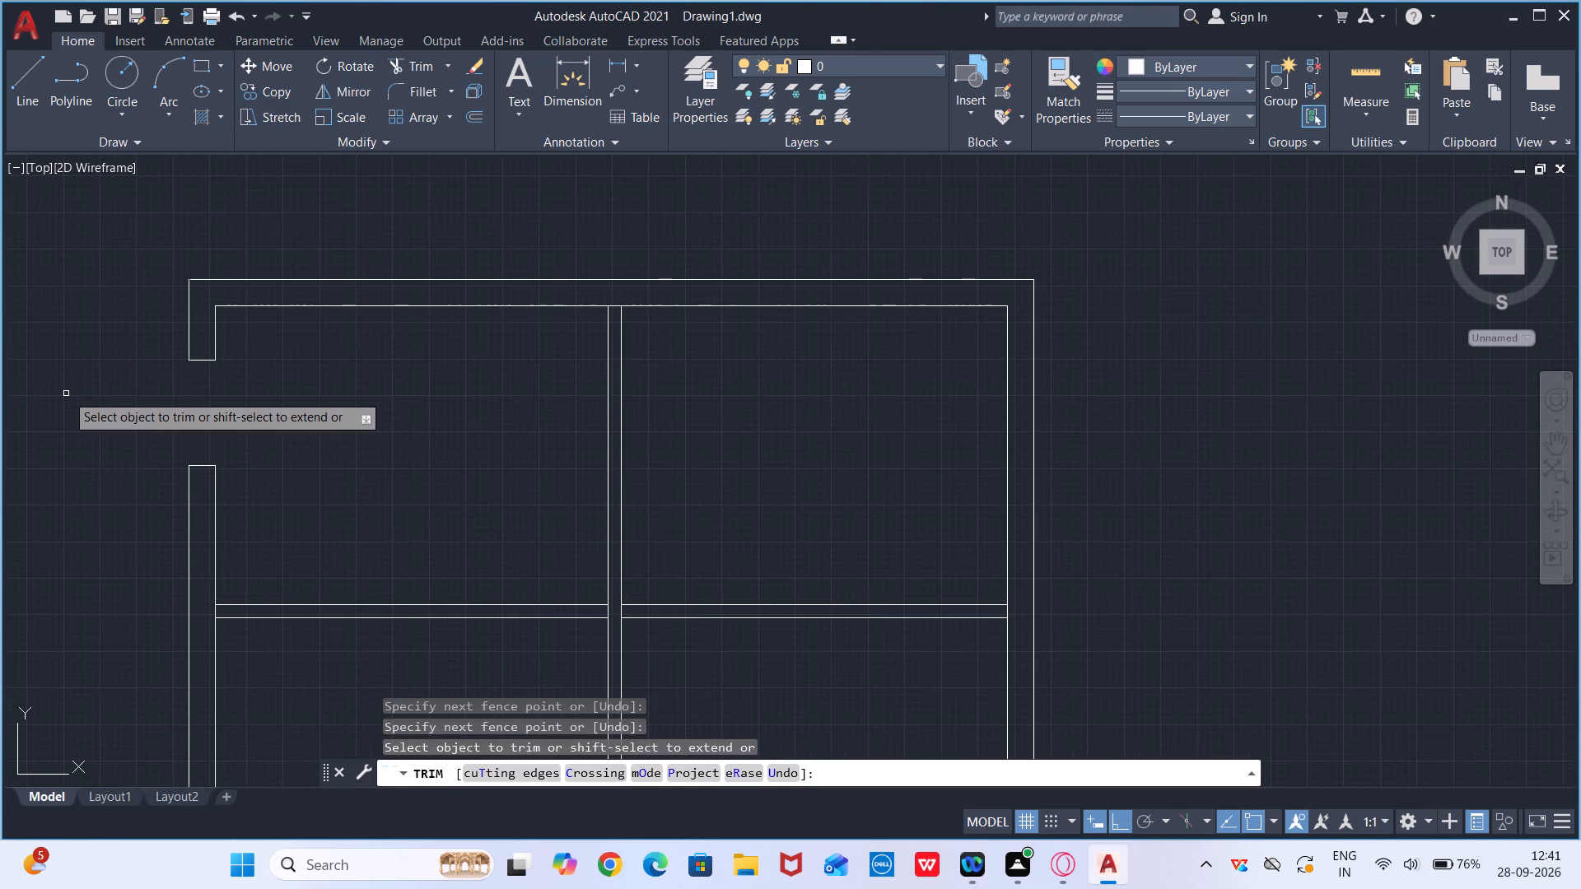
key(Escape)
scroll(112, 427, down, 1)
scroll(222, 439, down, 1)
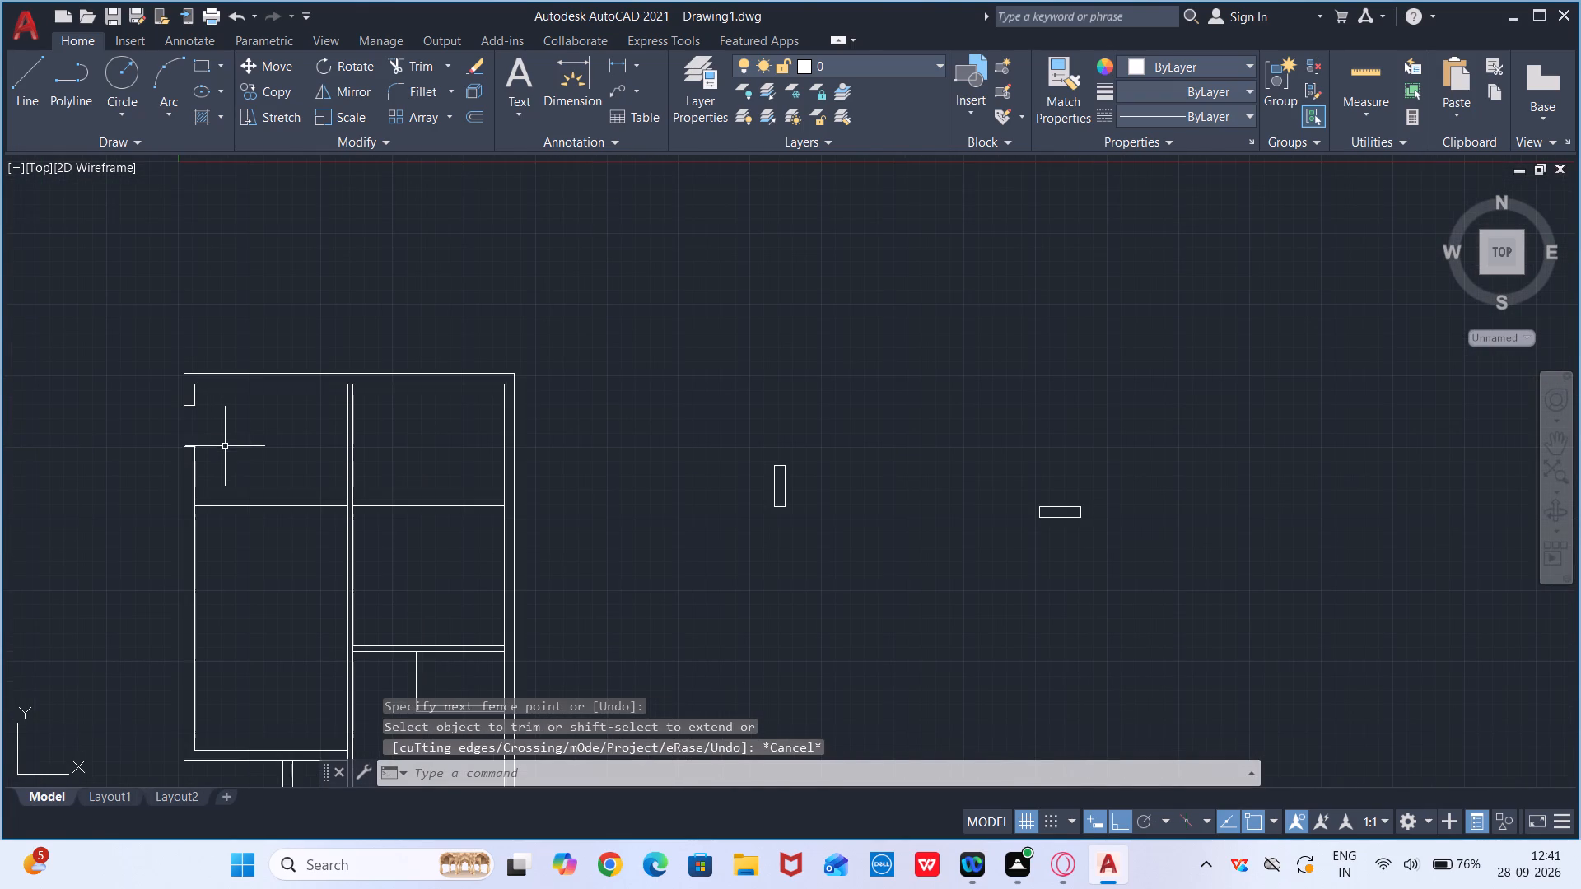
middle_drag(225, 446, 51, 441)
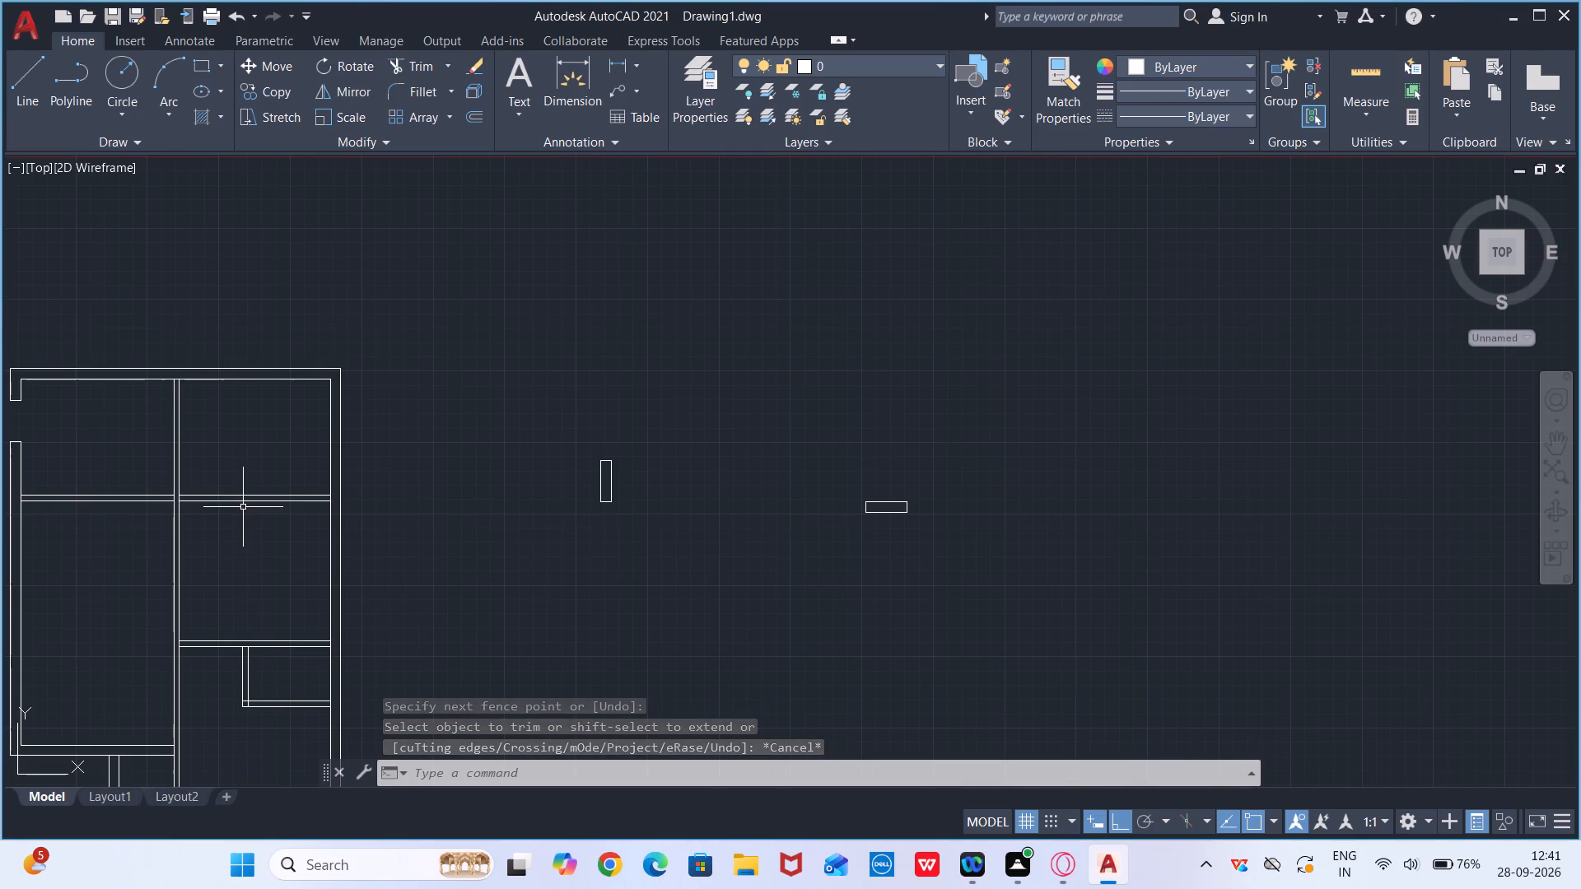
Copy the horizontal 3' by 9" rectangle from its lower-right corner into the bottom wall of the large left room, with Ortho off.
drag(958, 477, 877, 541)
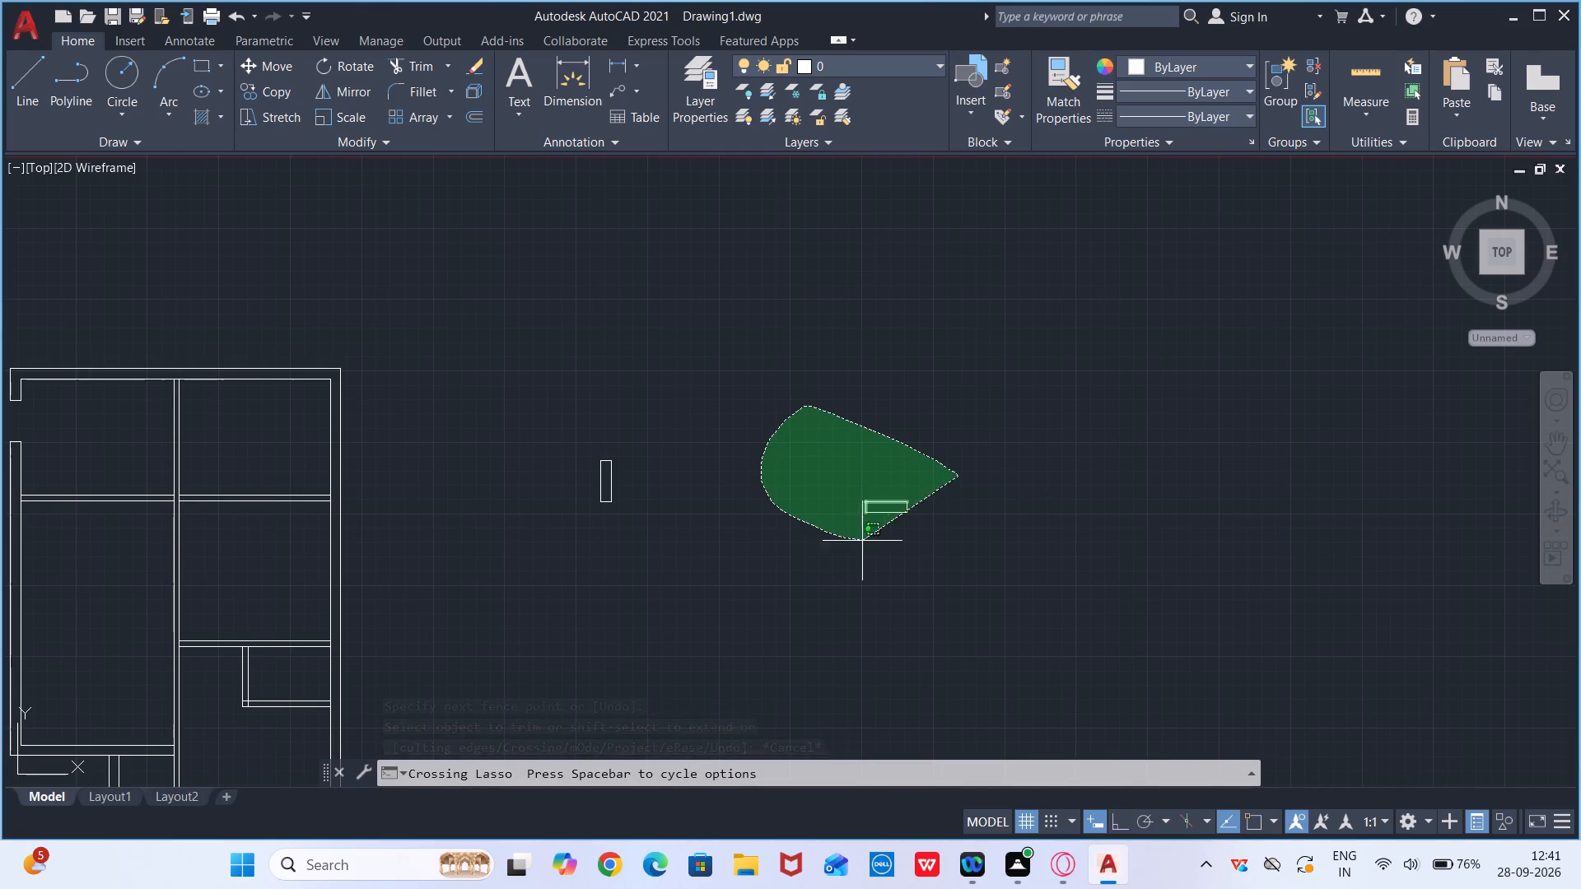
drag(877, 541, 977, 499)
text(CO)
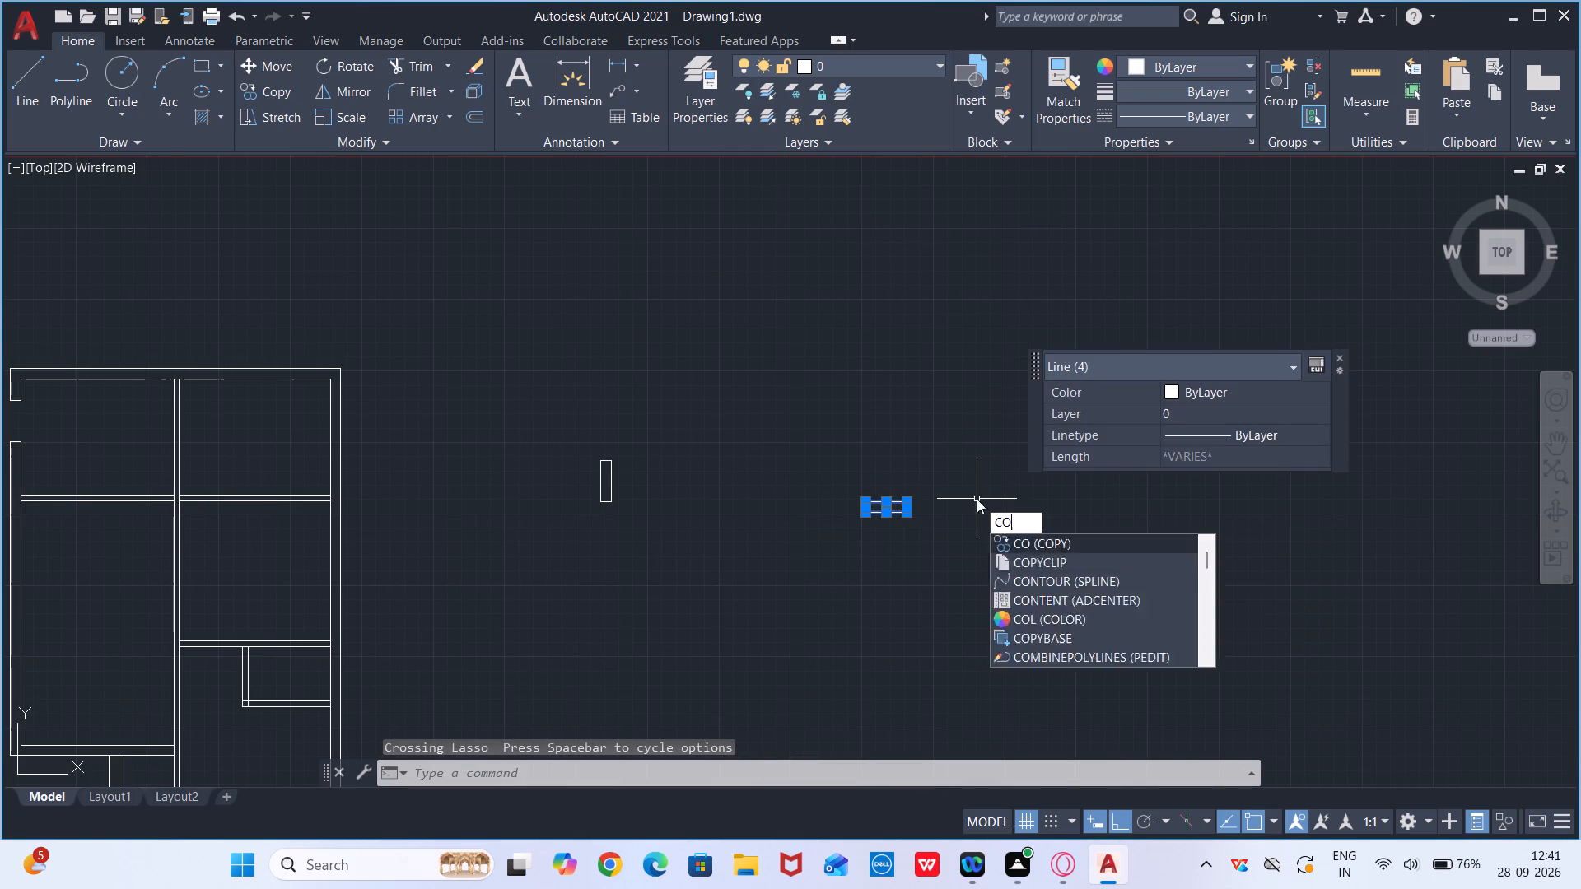
key(Return)
drag(910, 512, 884, 522)
scroll(636, 629, down, 1)
middle_drag(636, 629, 776, 467)
click(1121, 807)
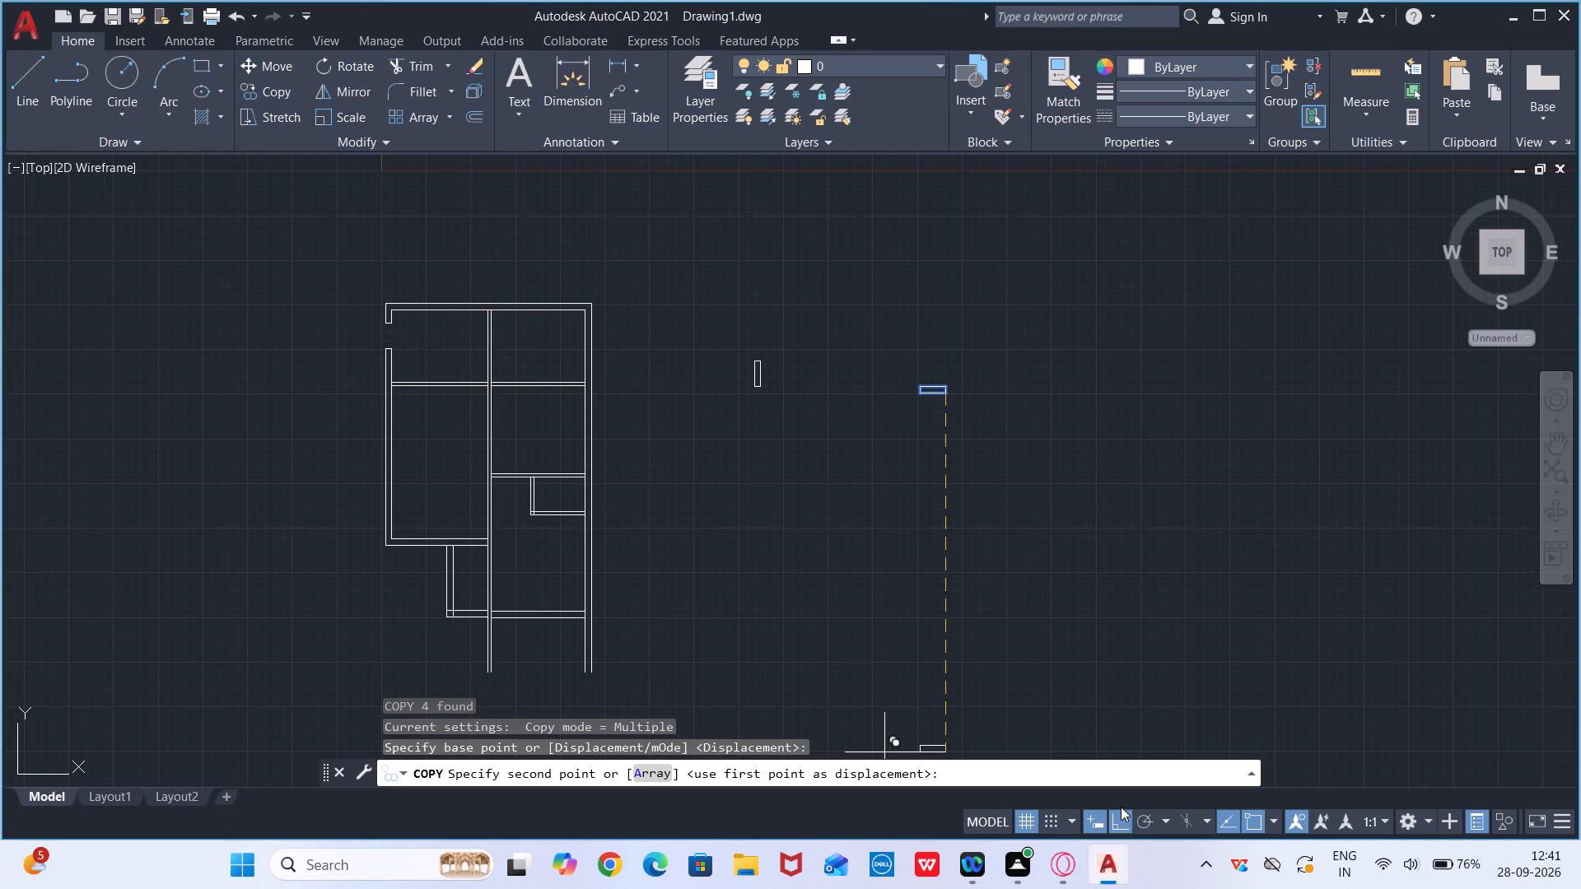
scroll(398, 490, up, 2)
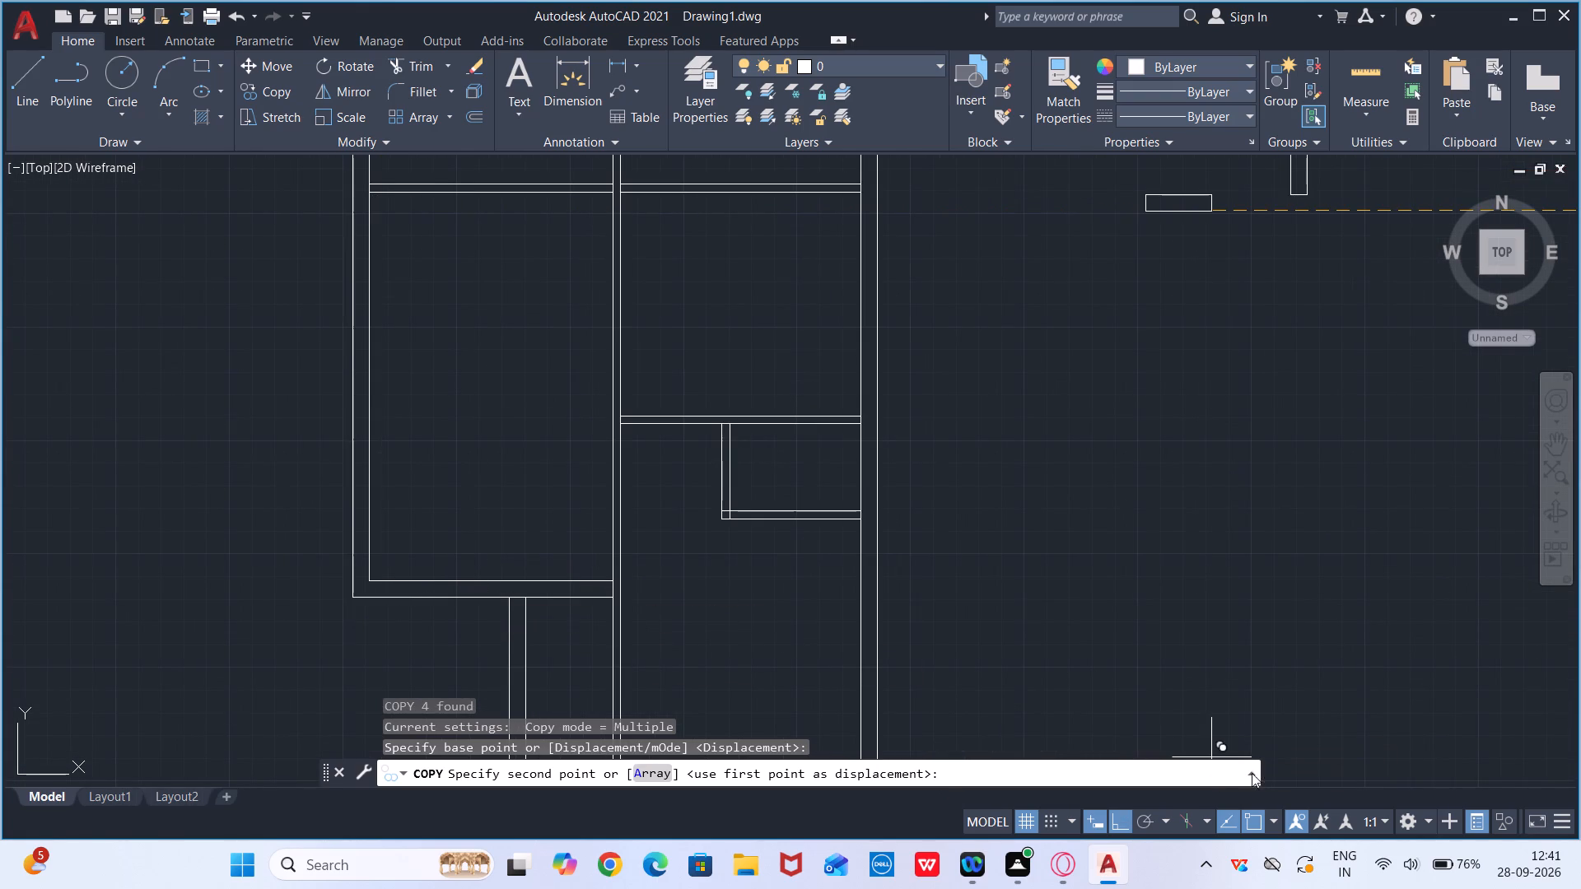
click(1121, 821)
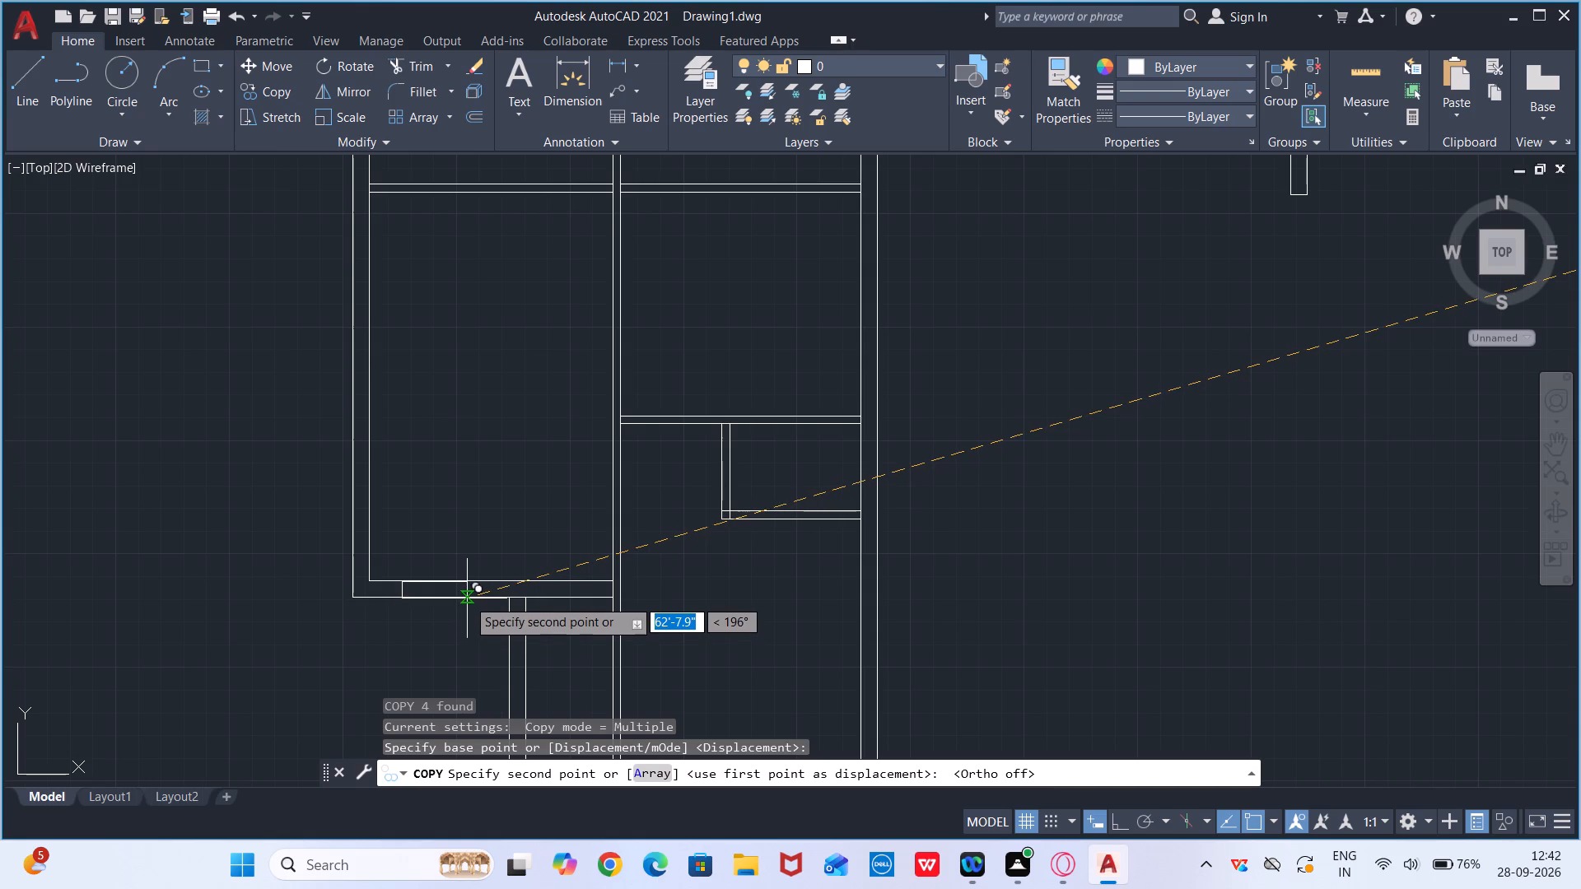
click(467, 598)
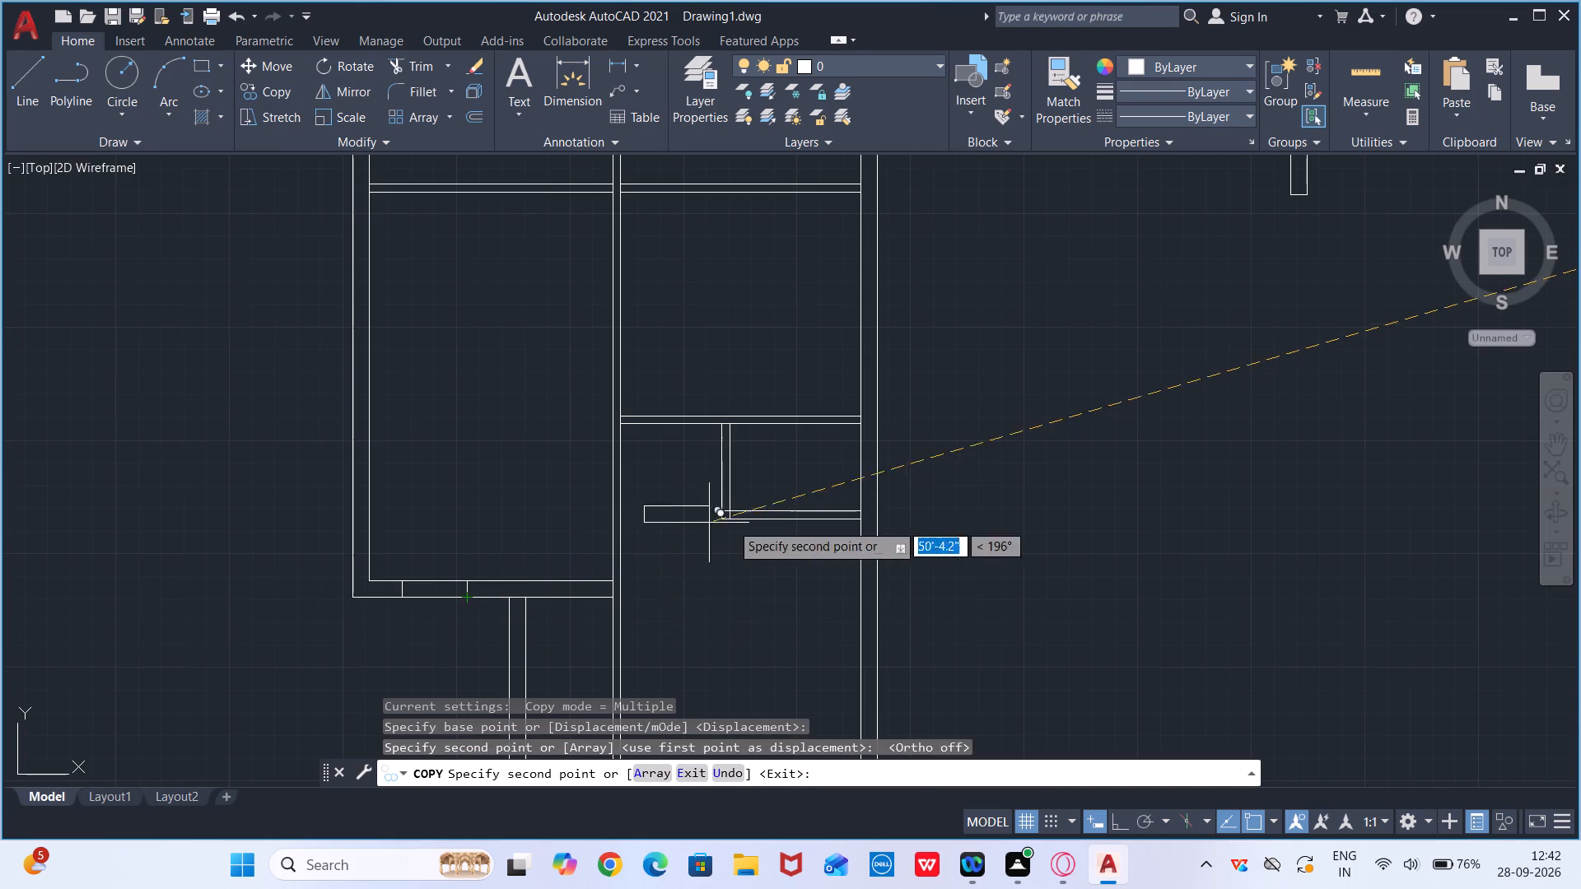
key(Escape)
Trim both wall lines between the opening's end lines in the bottom wall of the large left room.
key(t)
key(r)
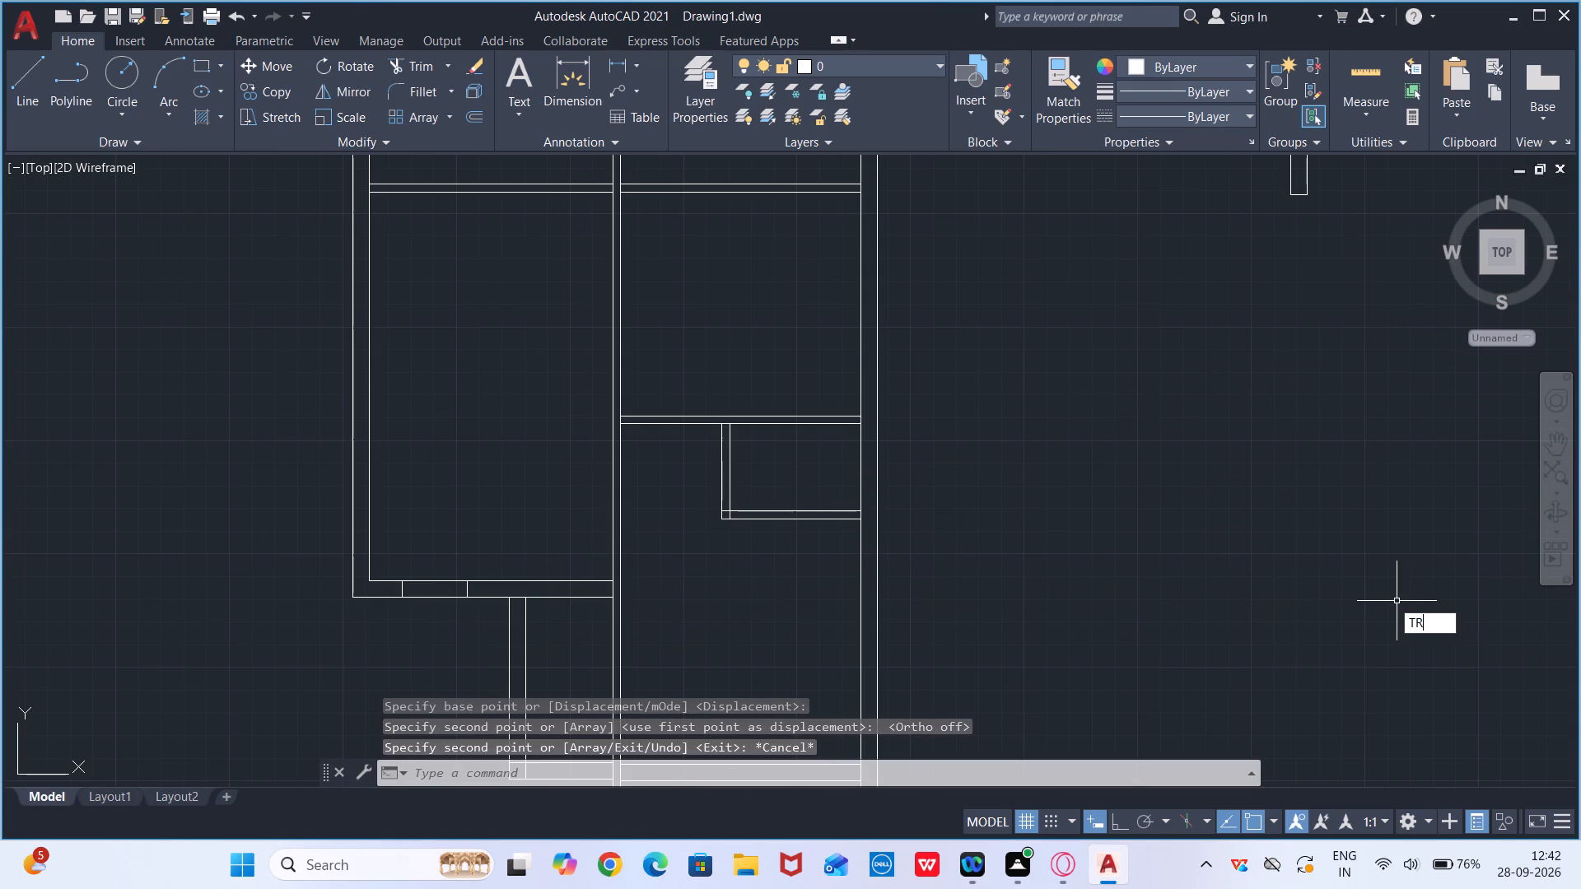
key(Return)
drag(421, 533, 437, 635)
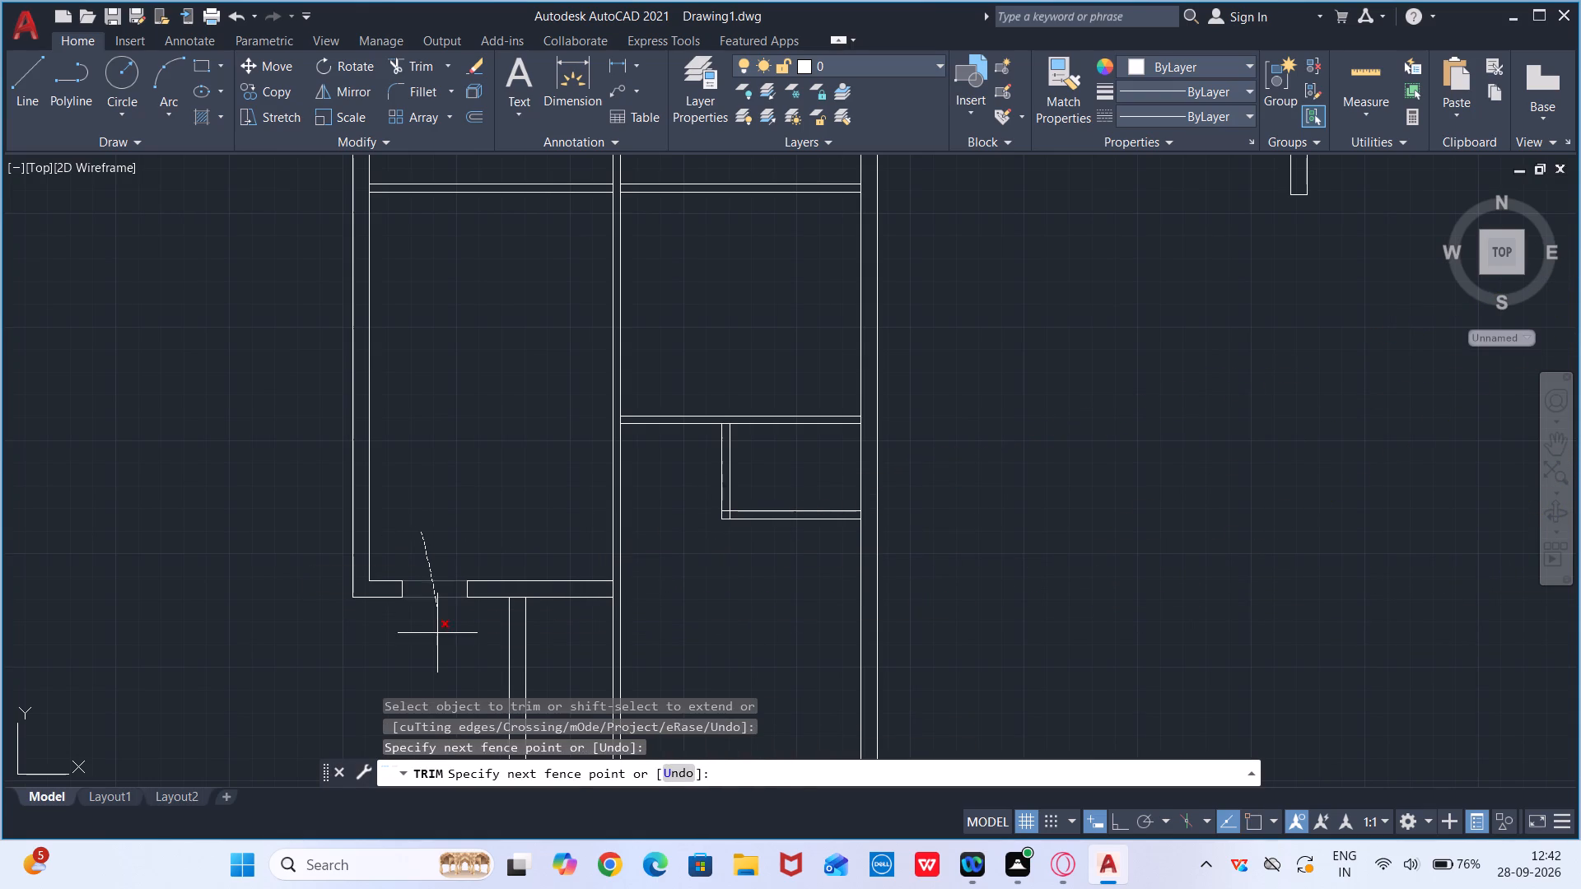
drag(437, 635, 437, 636)
key(Escape)
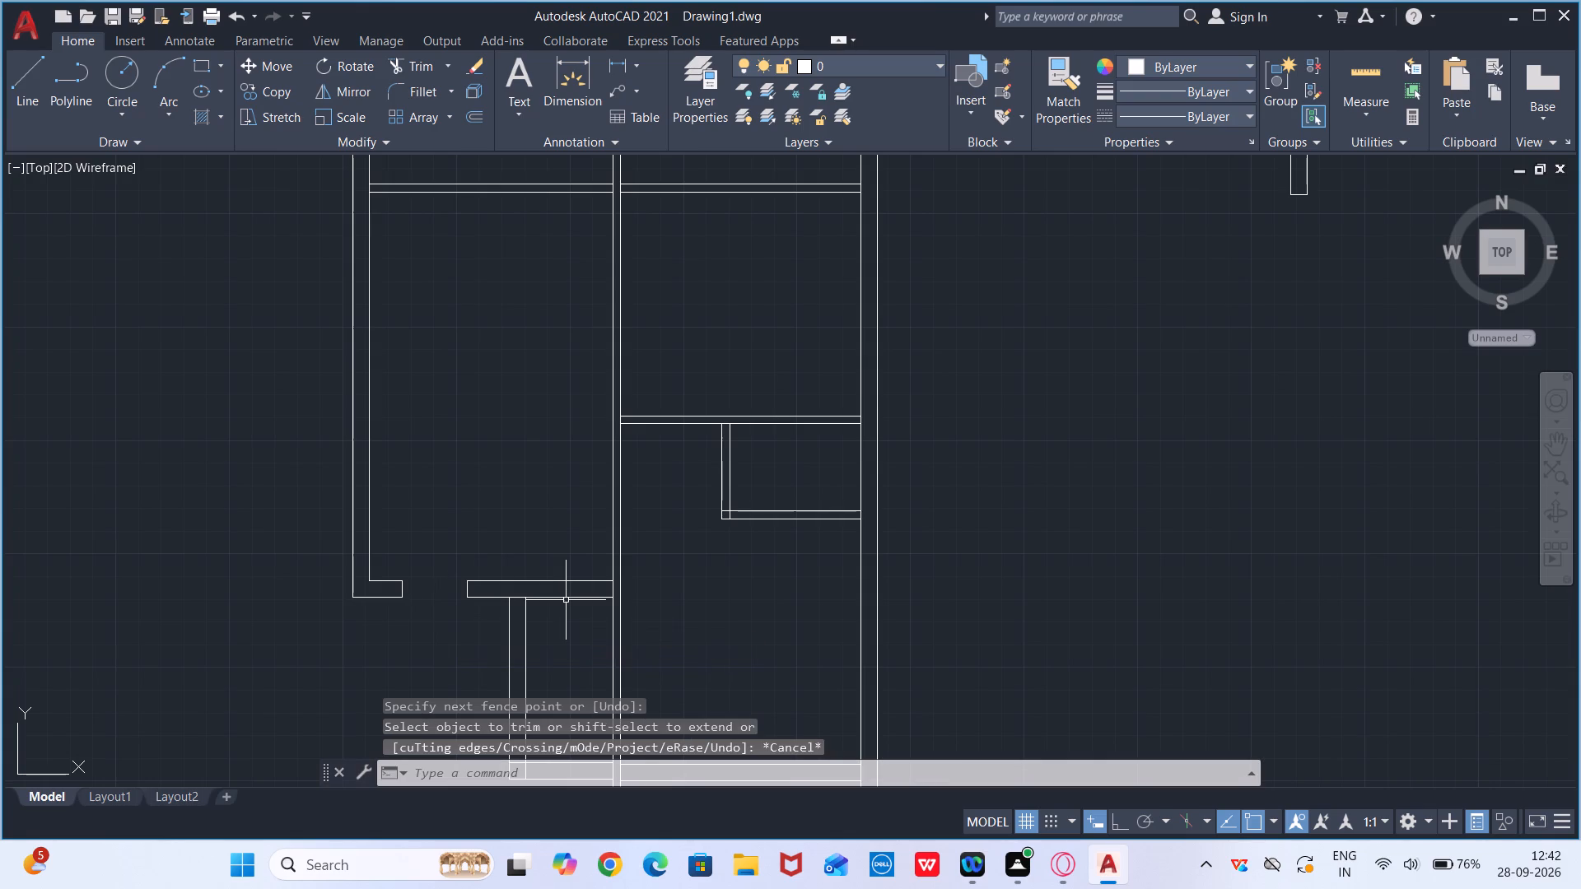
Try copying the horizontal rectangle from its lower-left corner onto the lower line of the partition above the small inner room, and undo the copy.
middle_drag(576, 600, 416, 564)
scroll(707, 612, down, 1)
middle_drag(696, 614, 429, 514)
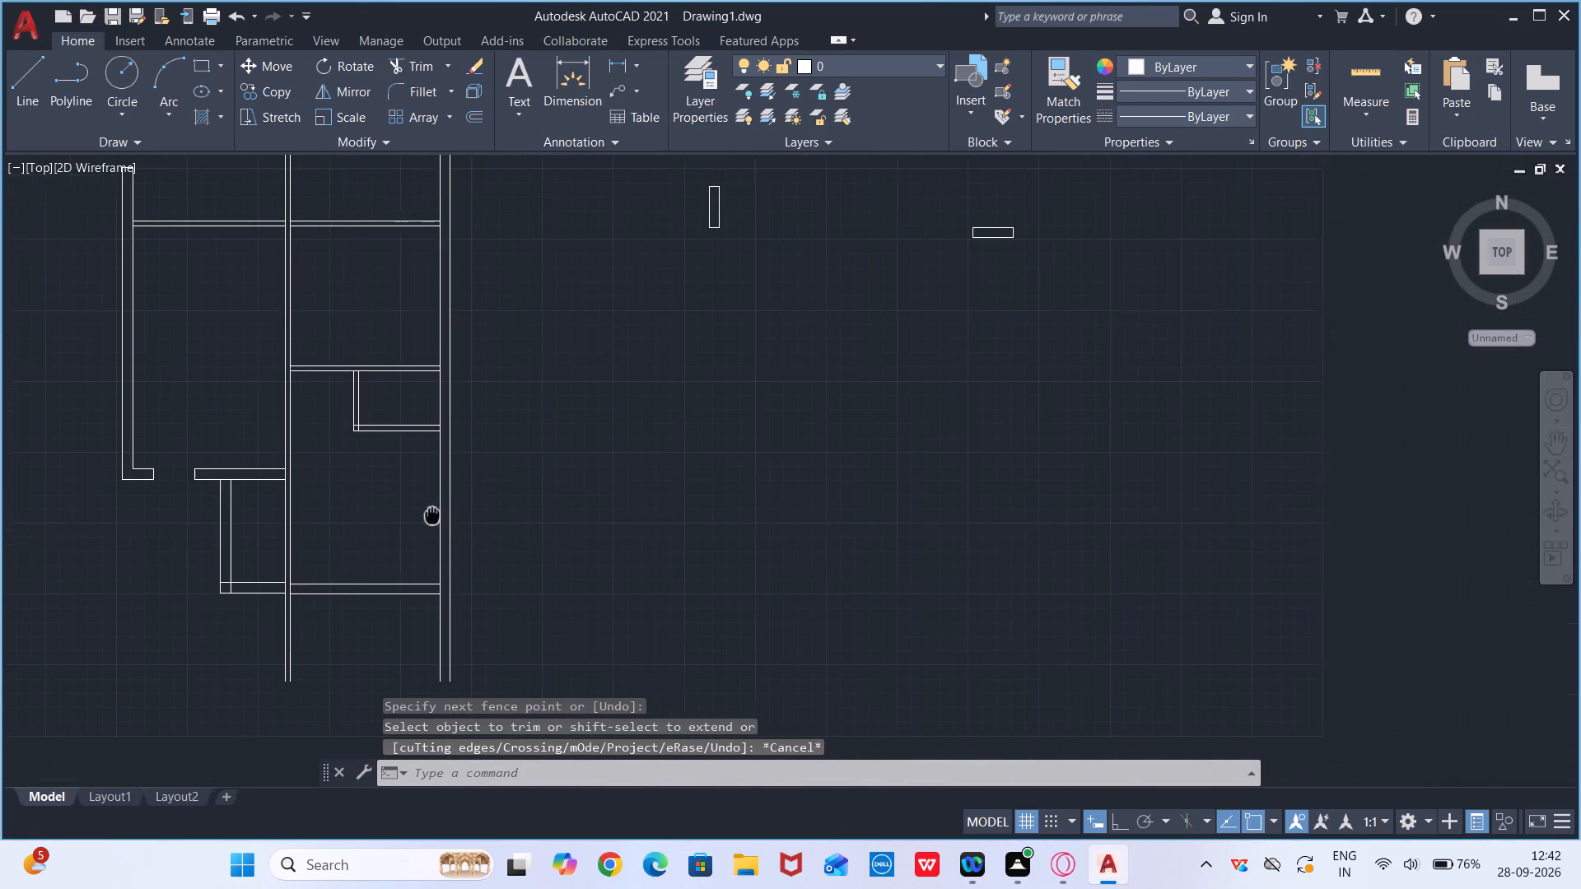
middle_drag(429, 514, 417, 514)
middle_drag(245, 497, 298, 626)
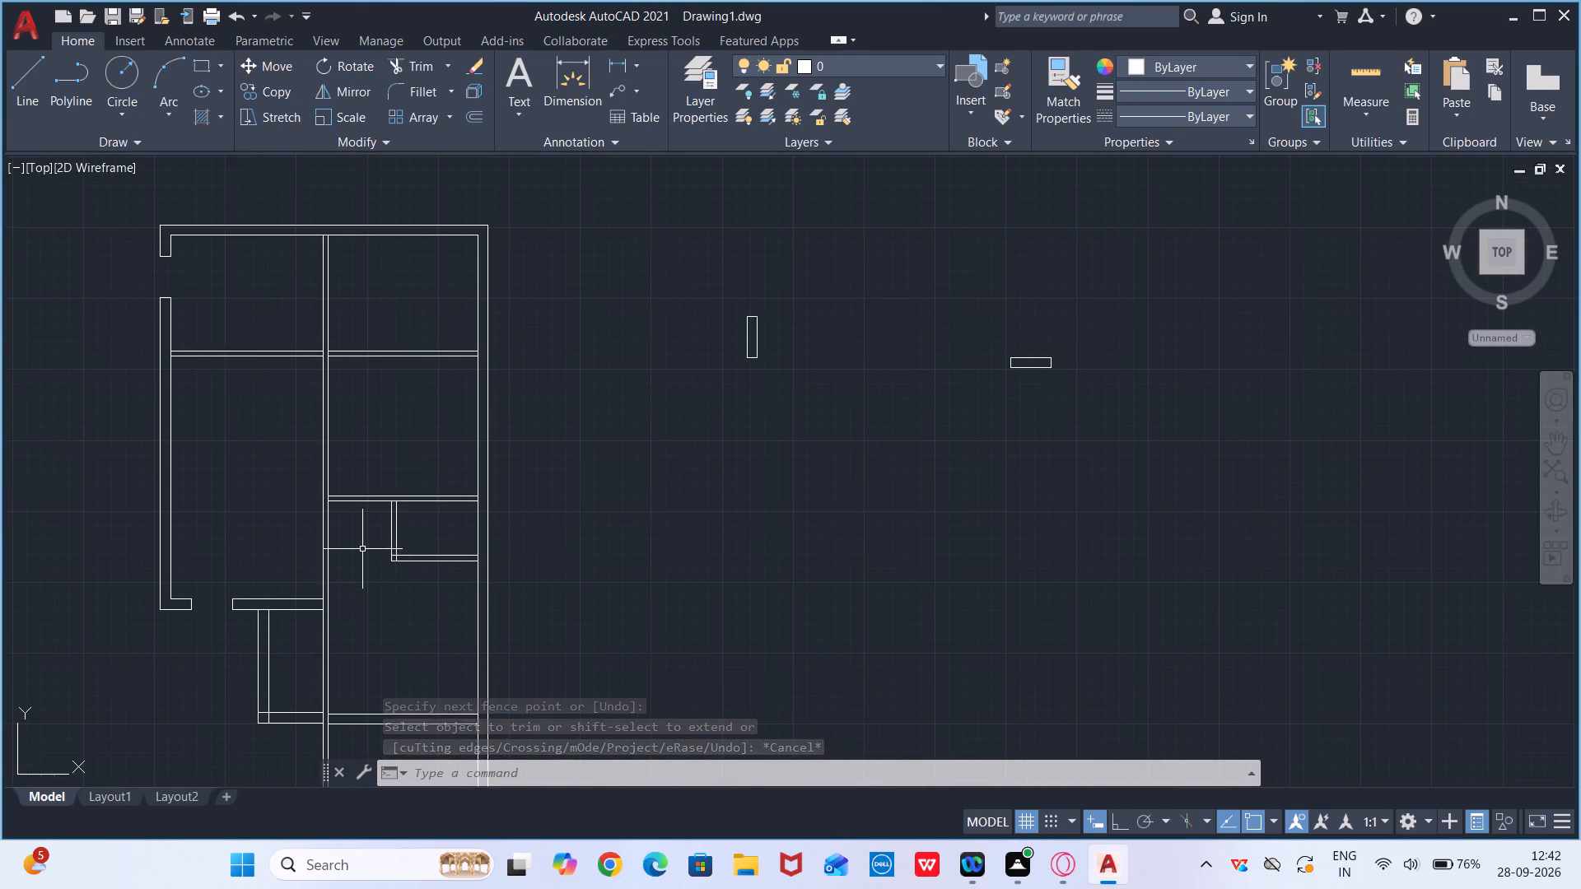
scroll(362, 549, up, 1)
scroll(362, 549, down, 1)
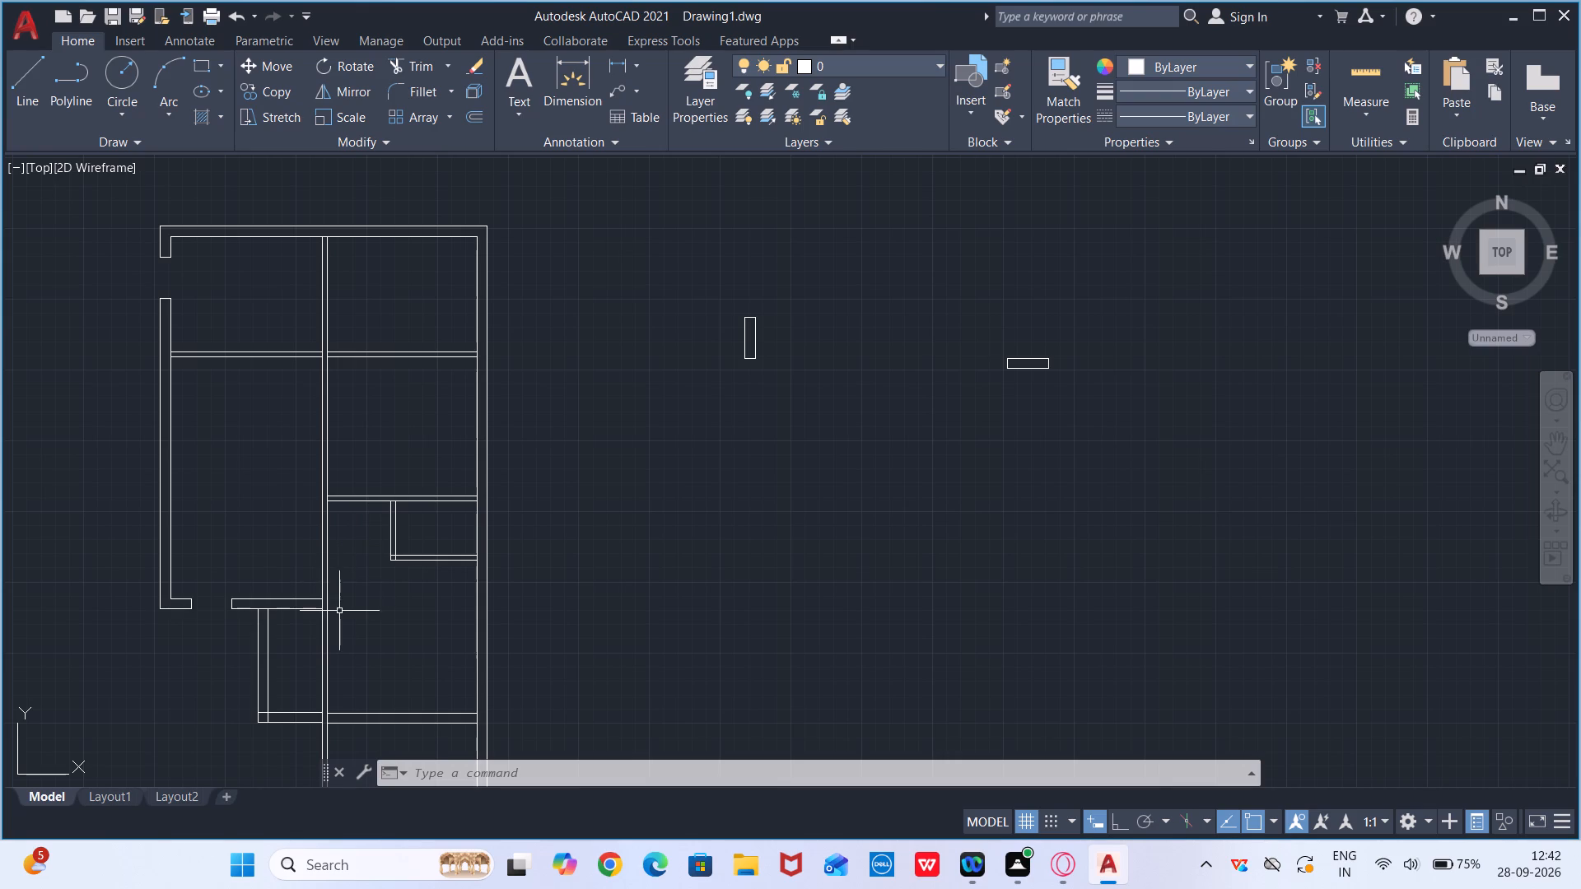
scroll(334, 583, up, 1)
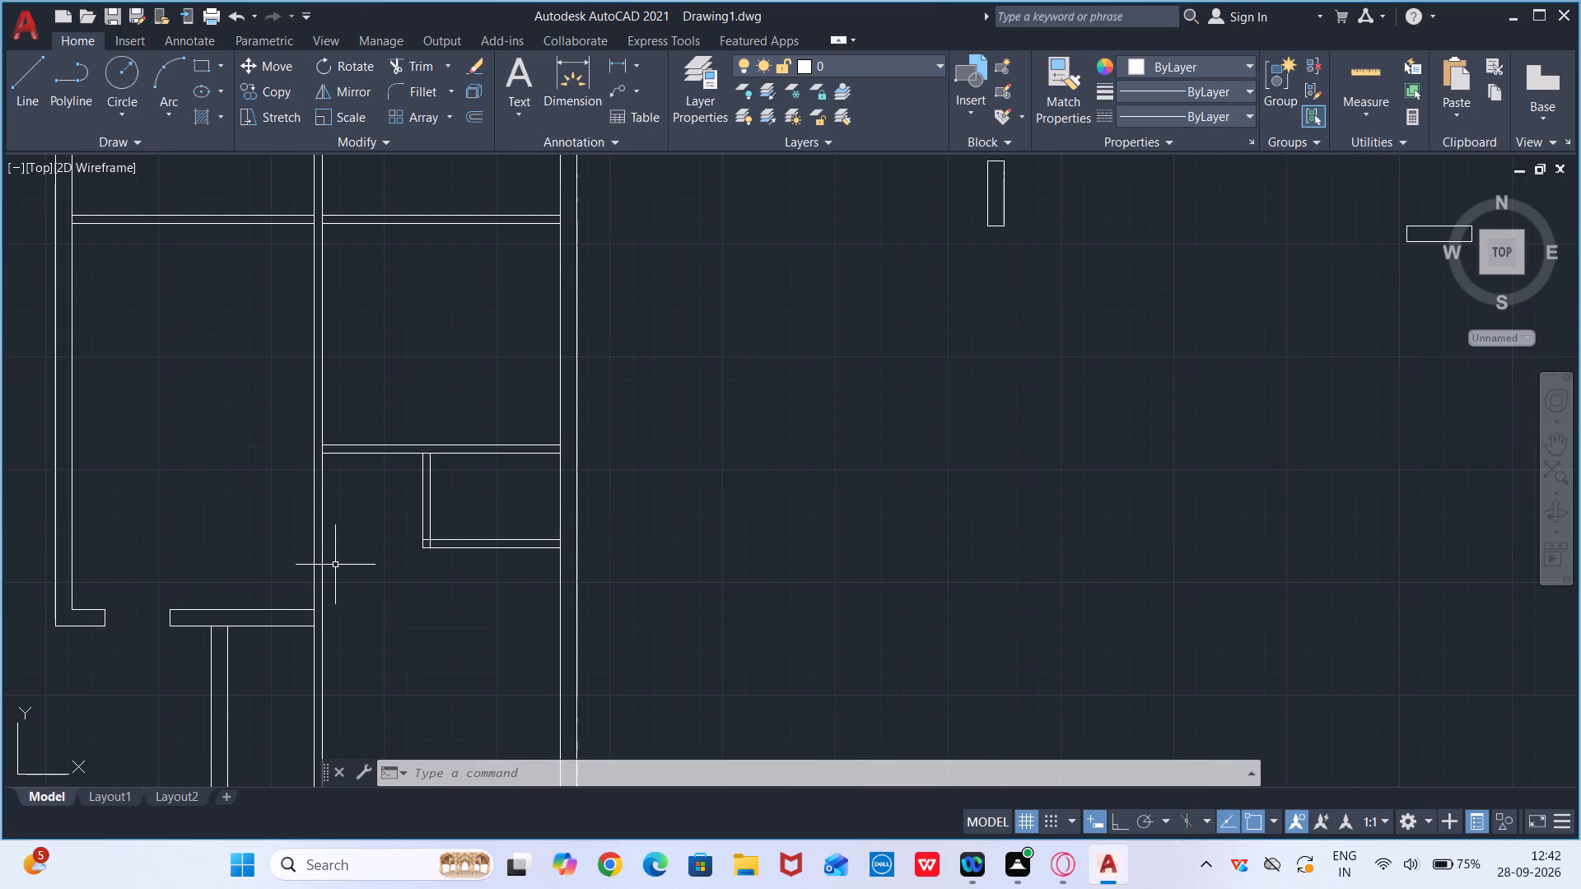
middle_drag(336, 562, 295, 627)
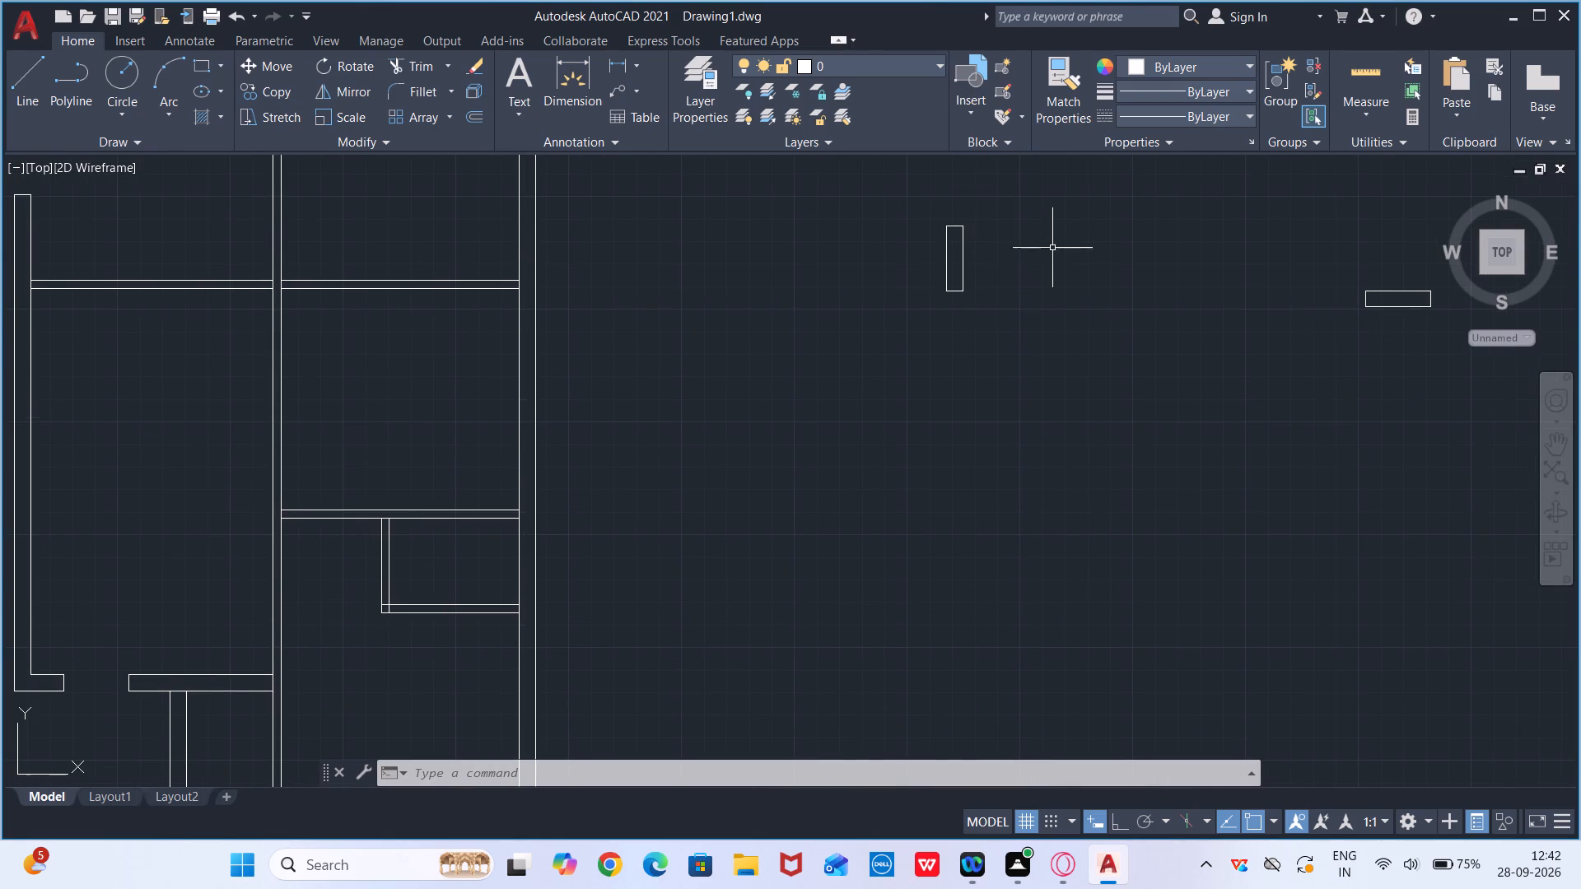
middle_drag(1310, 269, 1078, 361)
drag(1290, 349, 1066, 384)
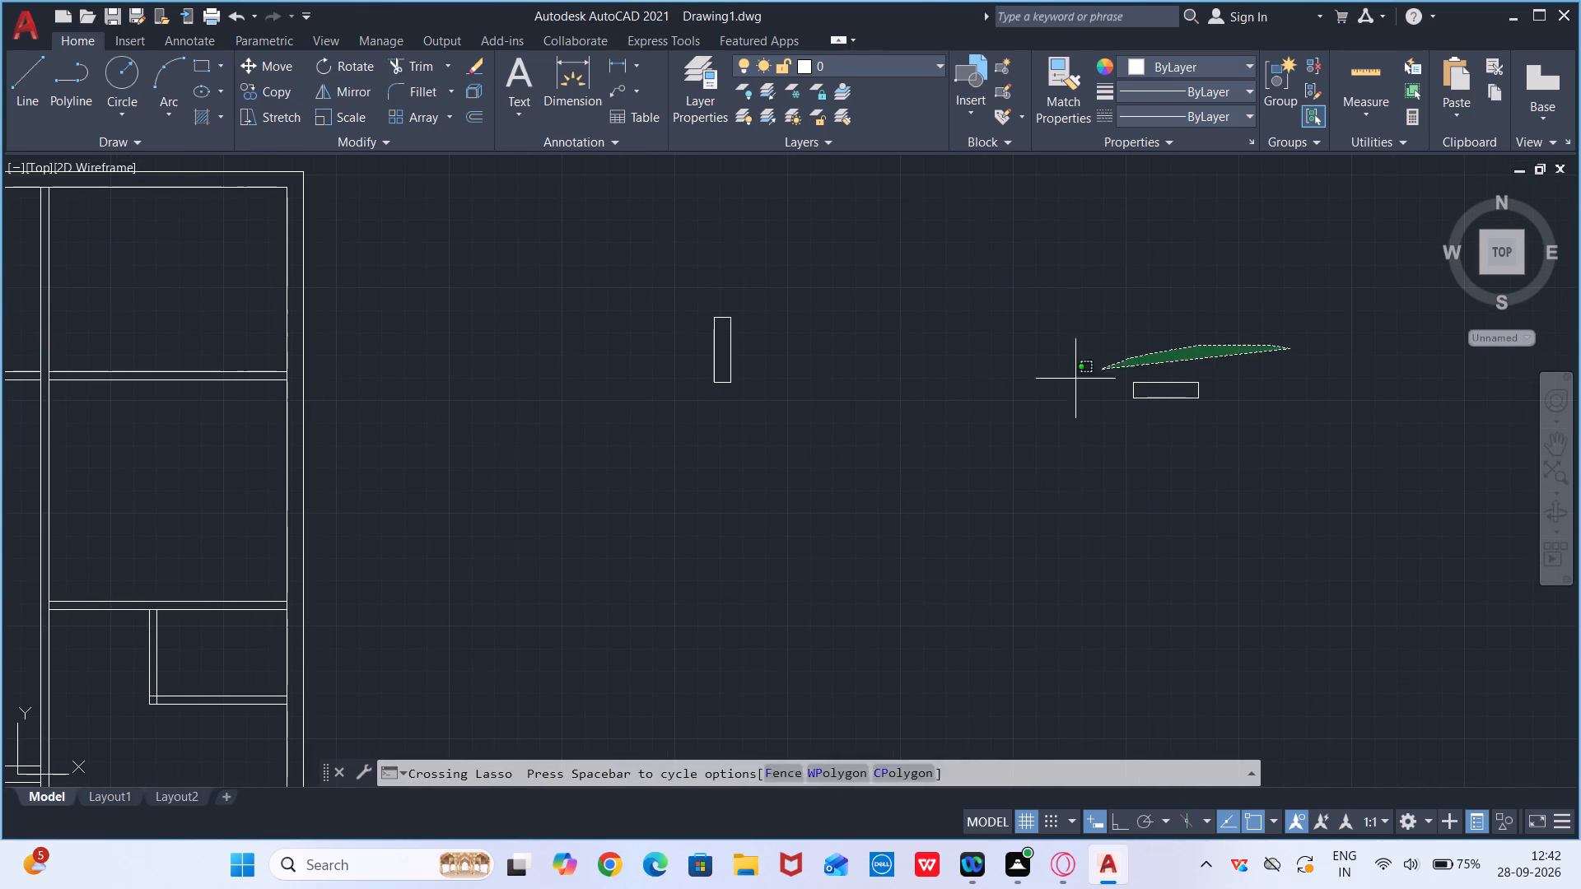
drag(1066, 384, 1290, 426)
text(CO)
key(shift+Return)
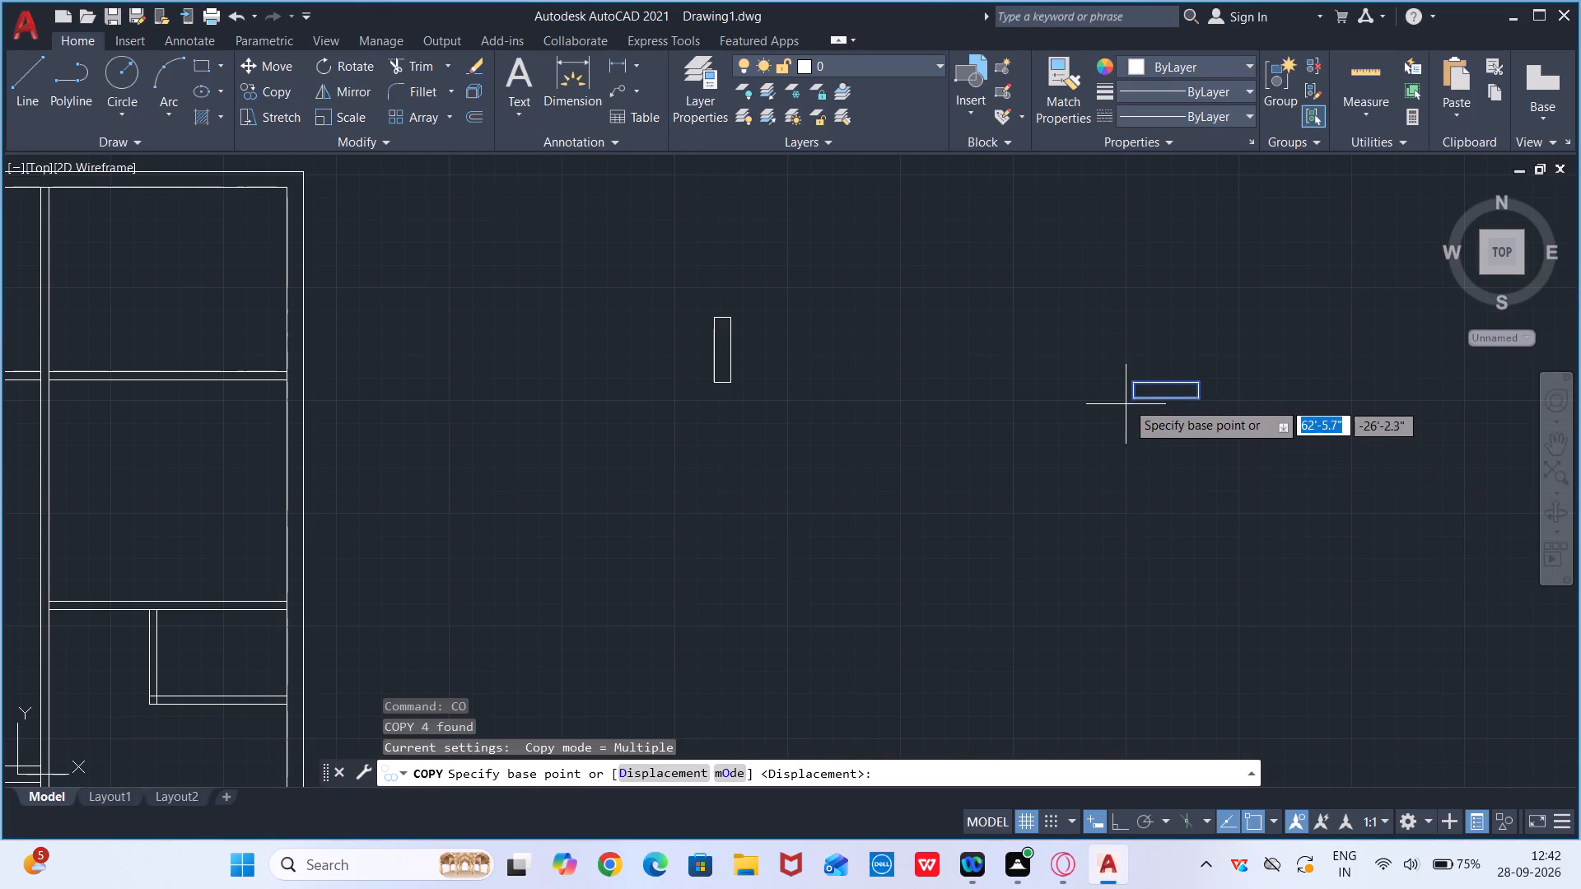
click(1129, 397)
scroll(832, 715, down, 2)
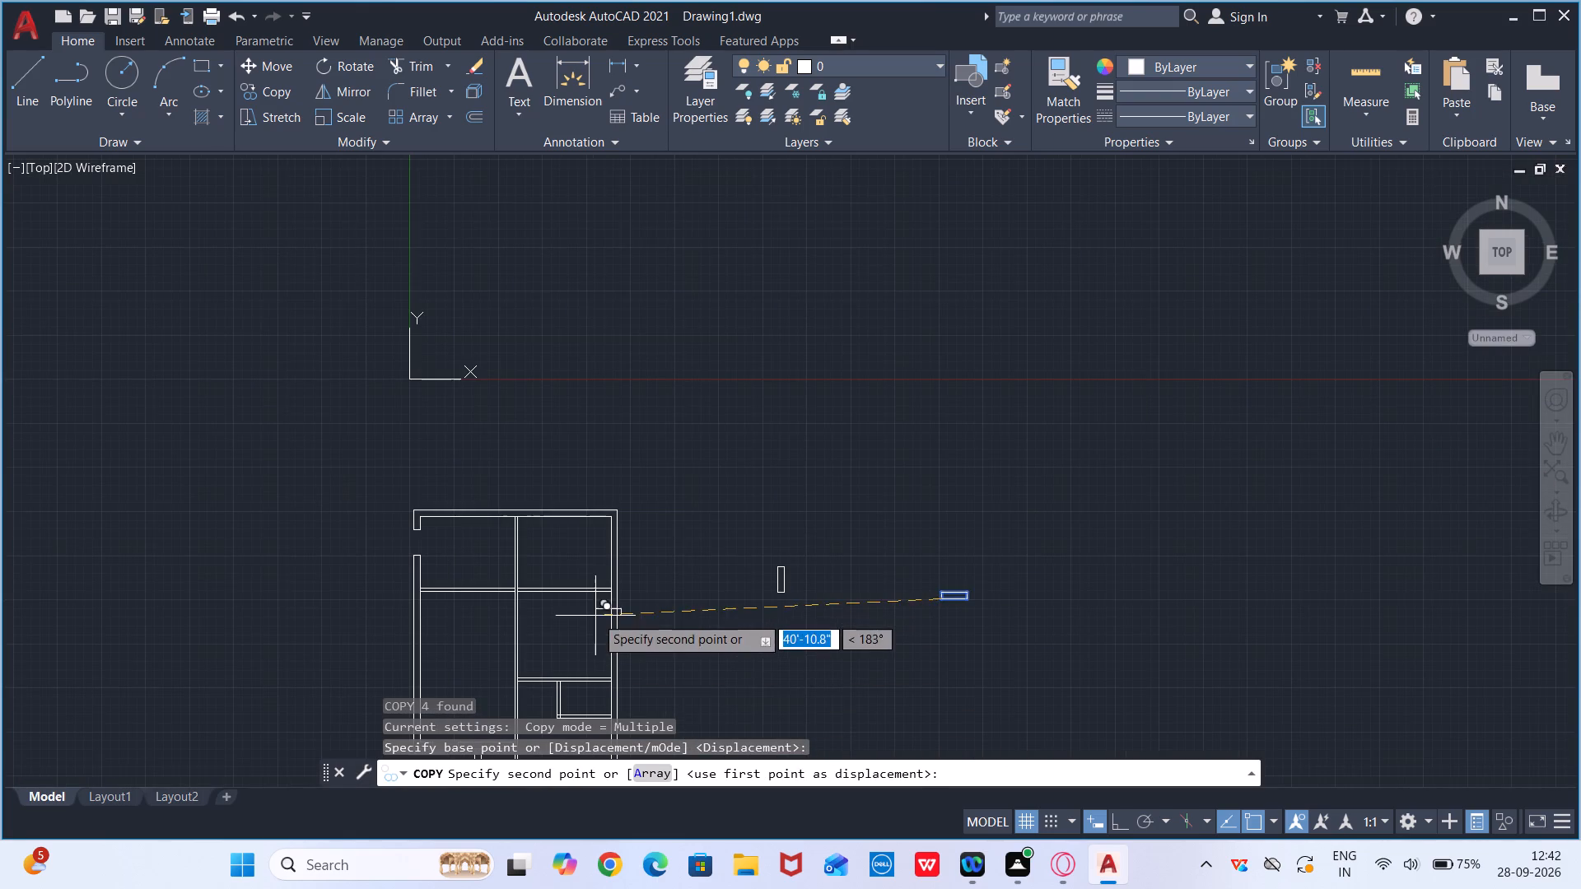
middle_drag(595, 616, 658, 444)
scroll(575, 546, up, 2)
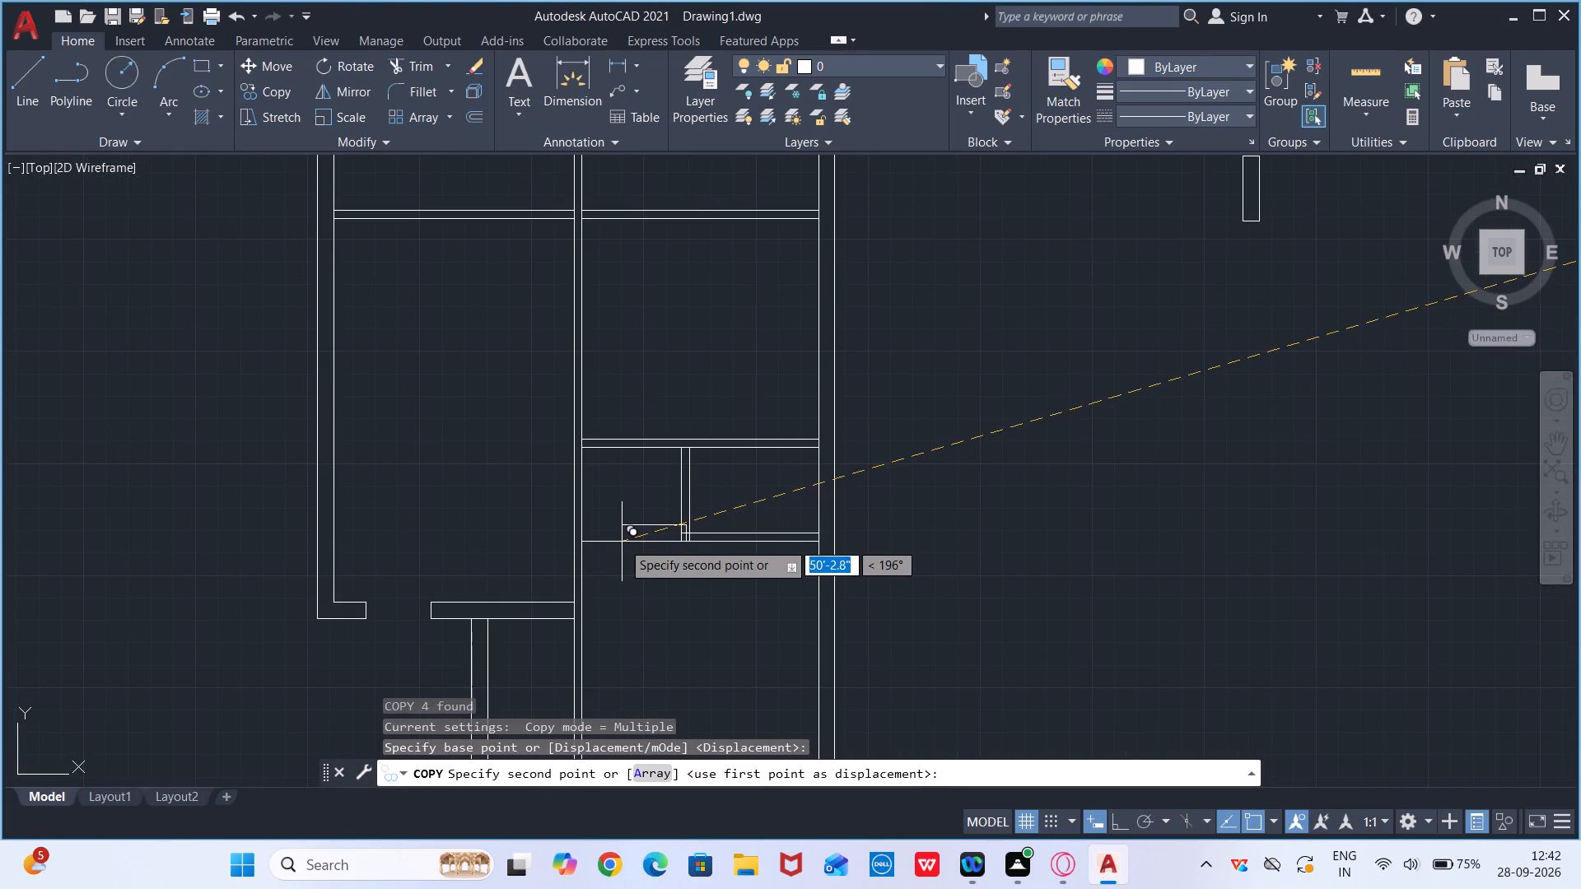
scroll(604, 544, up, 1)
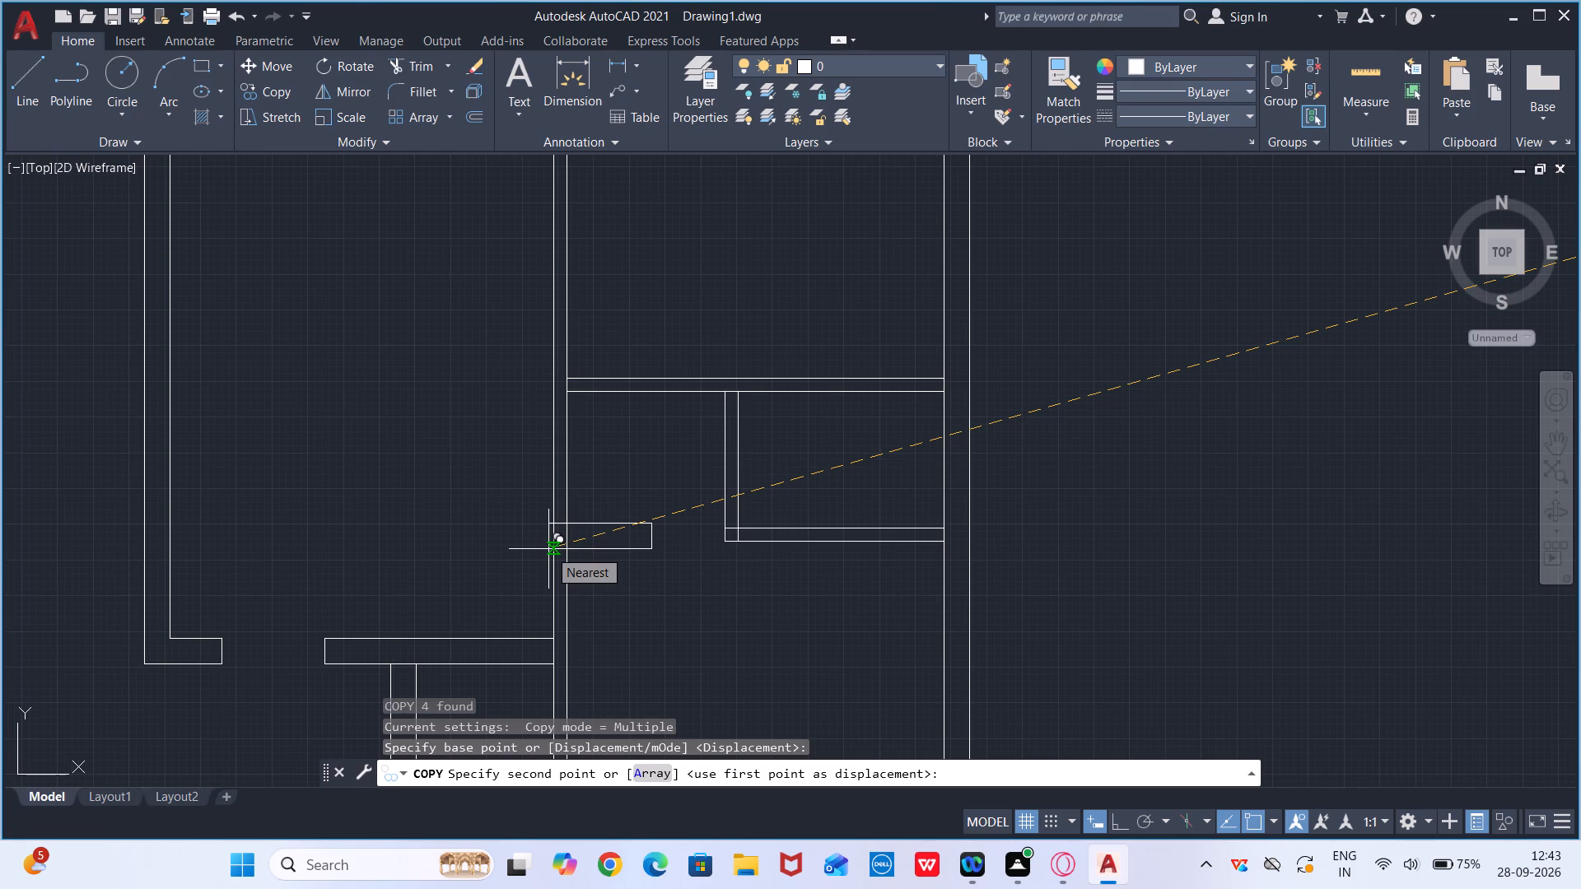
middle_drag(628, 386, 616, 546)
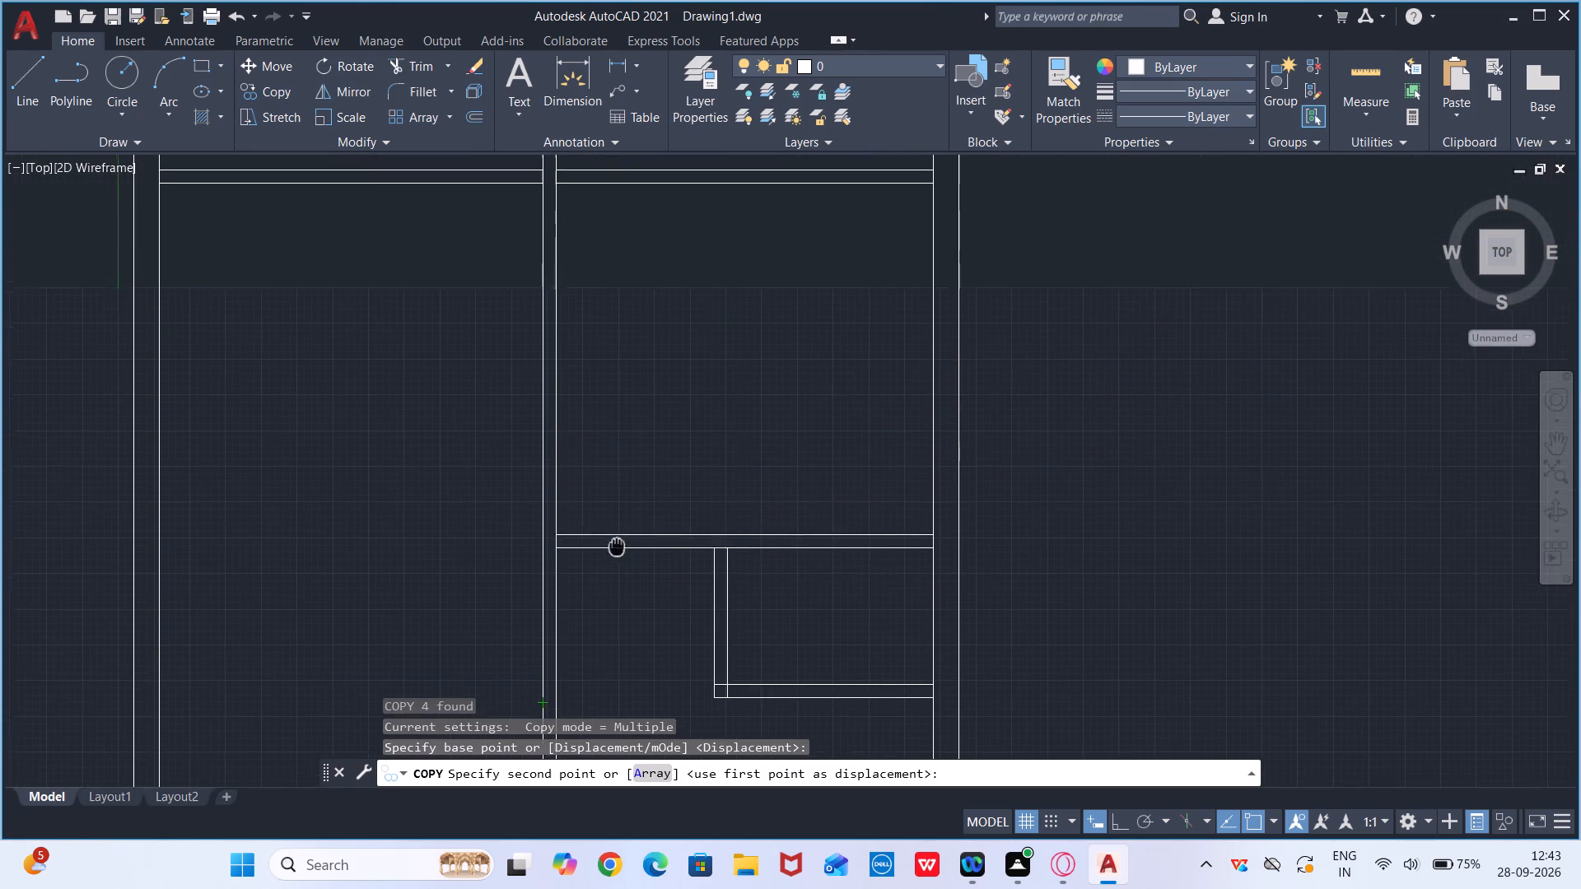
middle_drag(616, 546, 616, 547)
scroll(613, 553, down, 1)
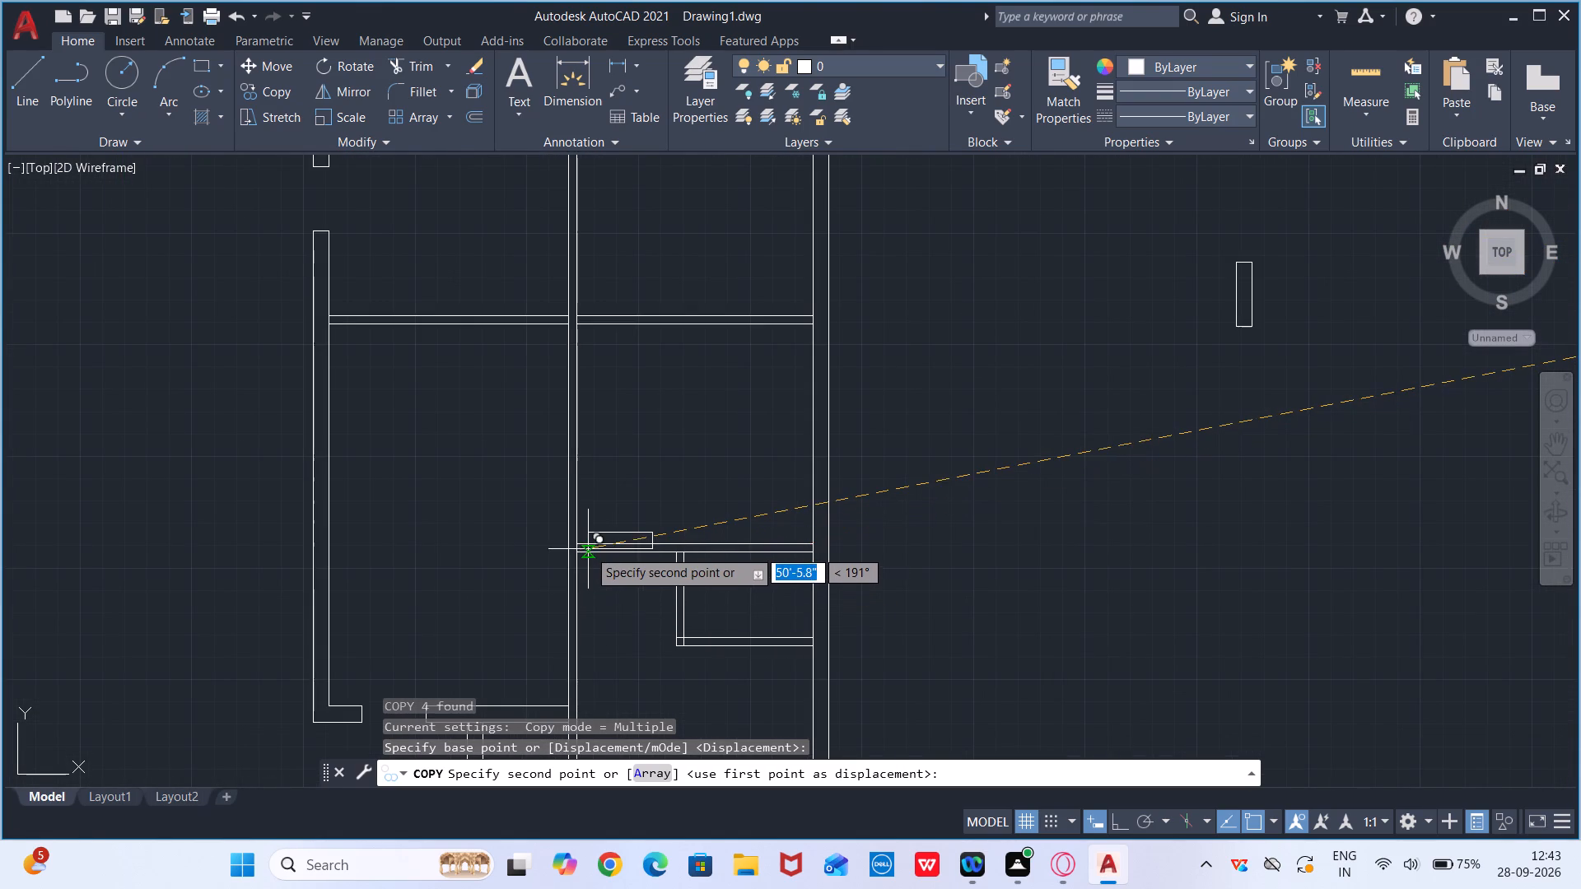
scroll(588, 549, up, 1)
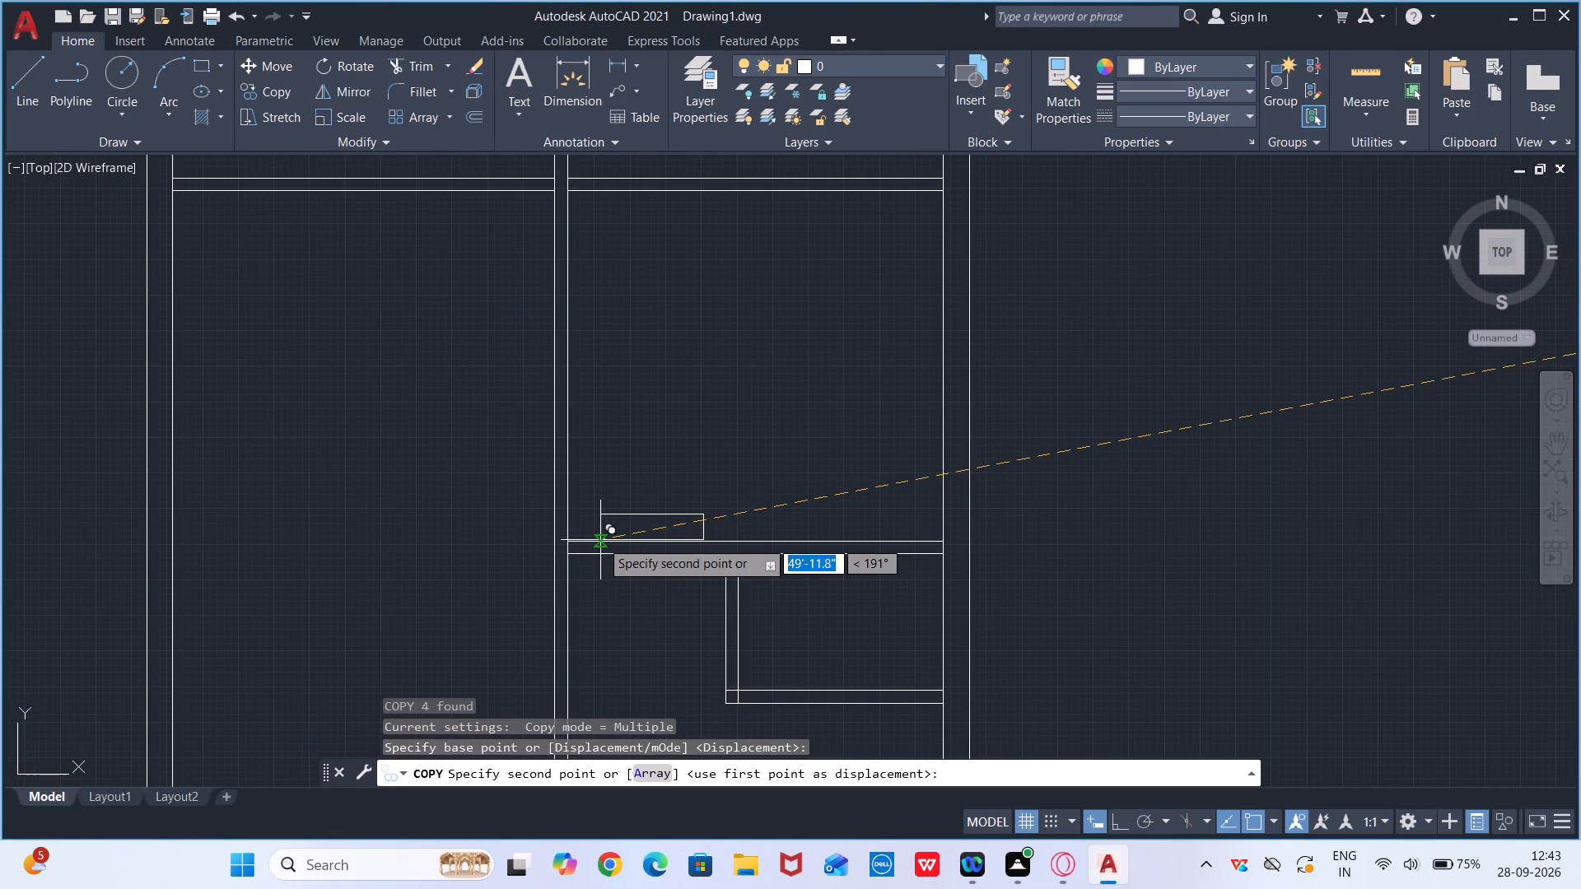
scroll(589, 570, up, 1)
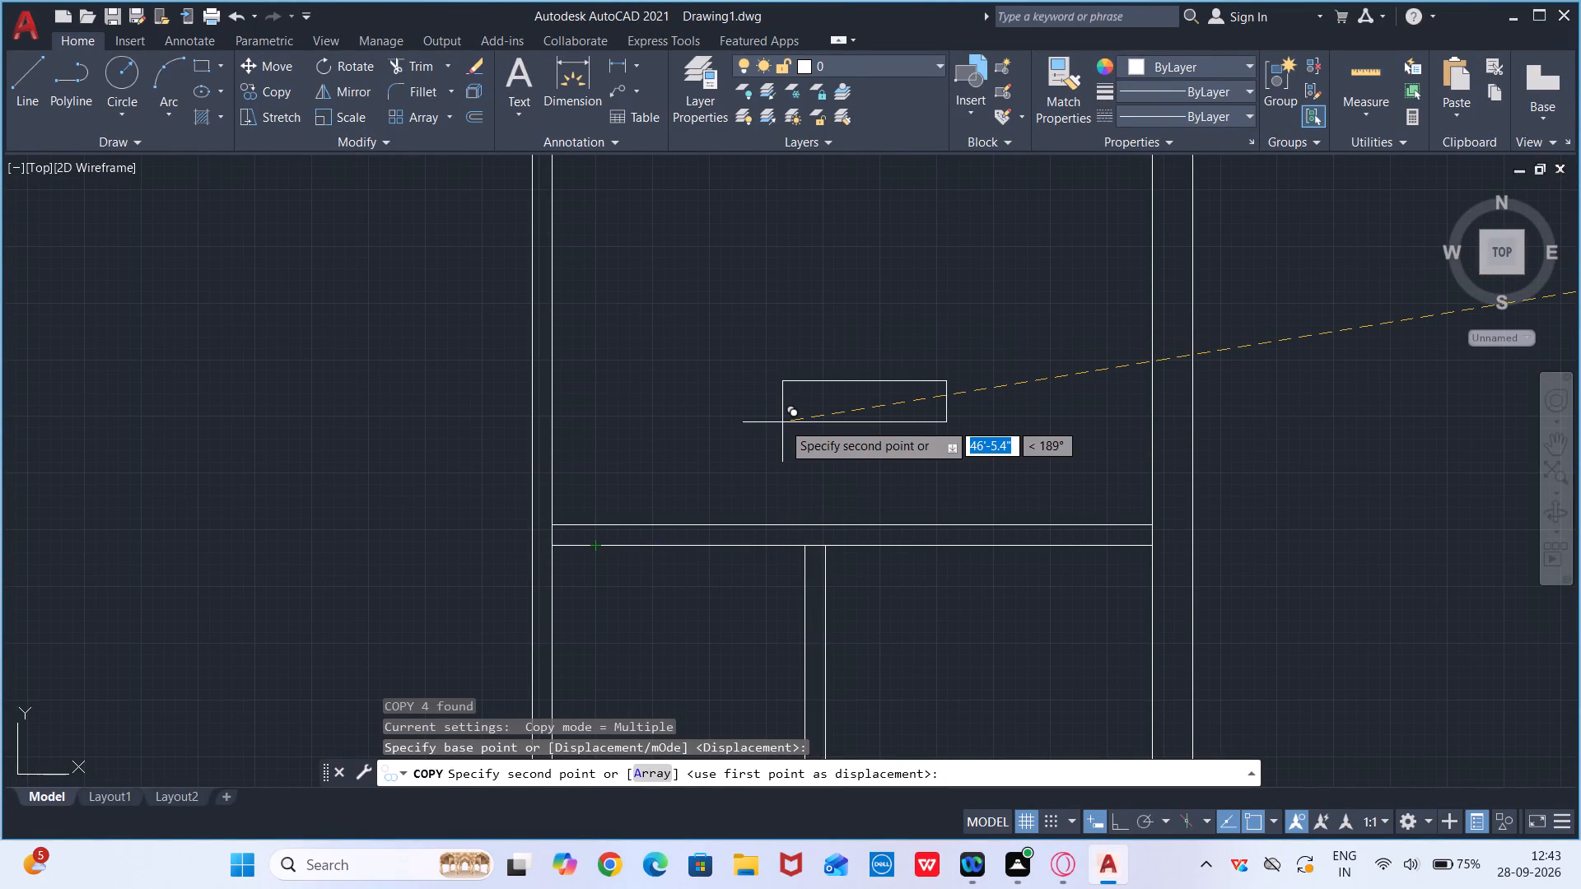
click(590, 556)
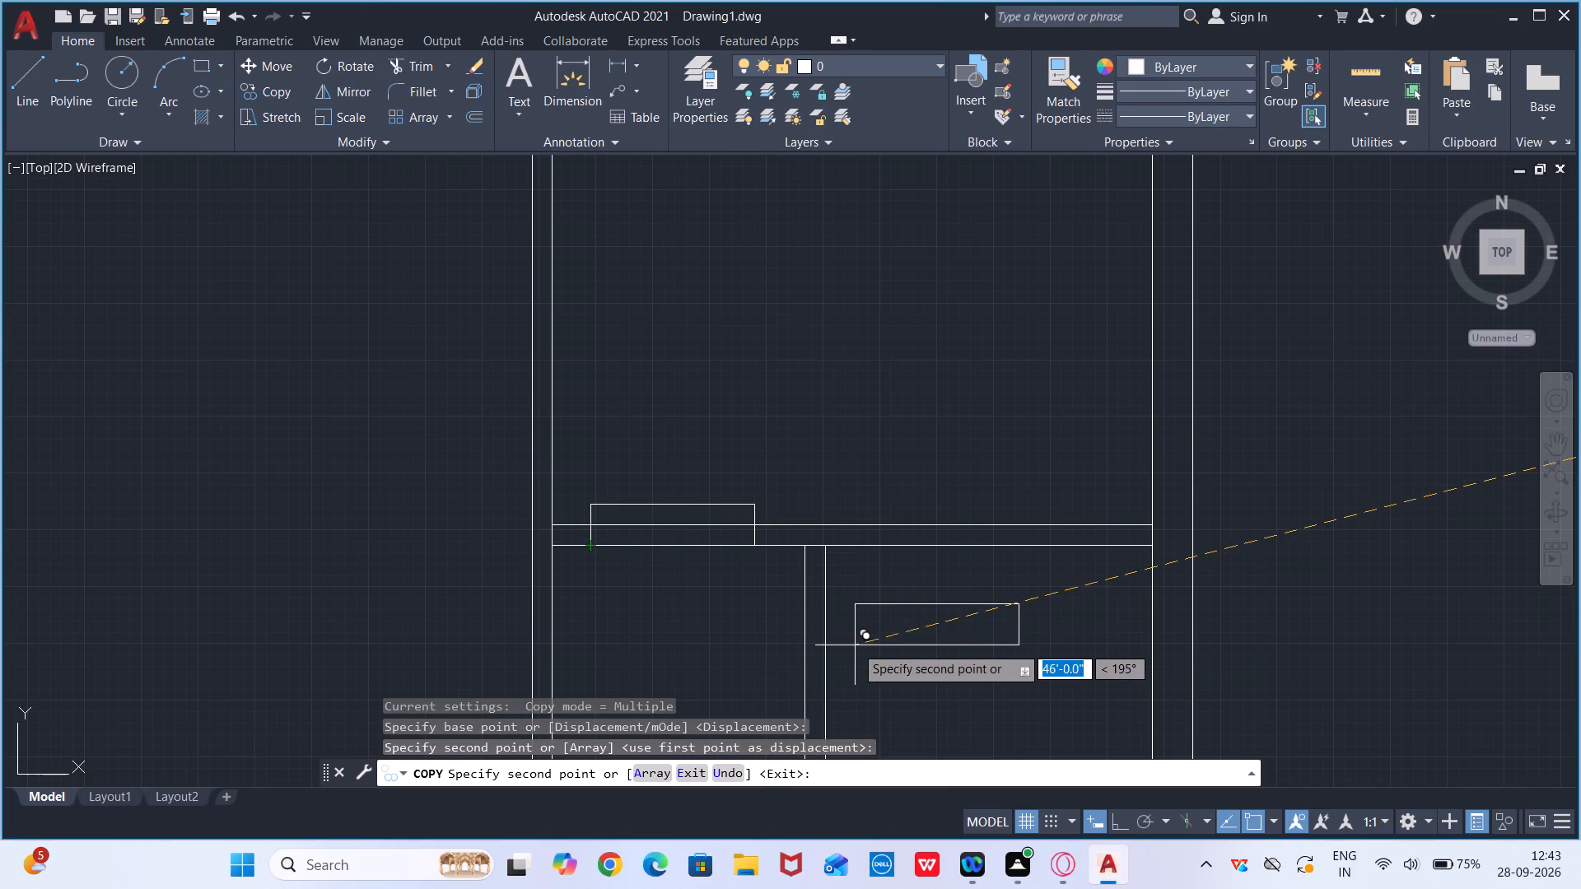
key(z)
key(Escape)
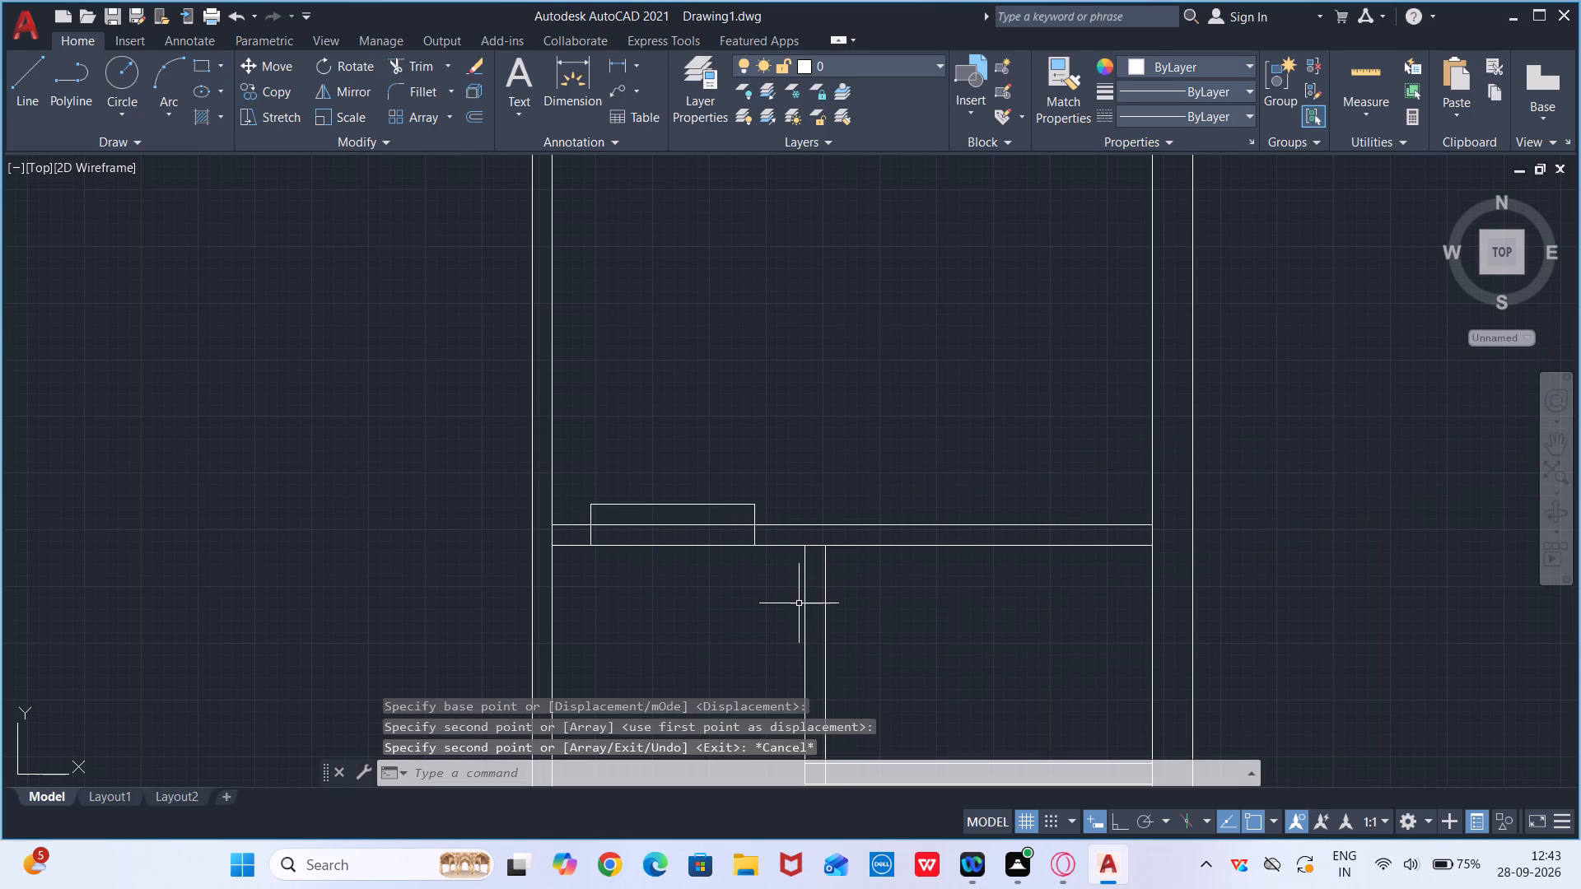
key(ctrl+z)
Copy the horizontal rectangle from its left side's midpoint onto the lower line of the partition, just left of the small inner room.
drag(1232, 361, 1017, 502)
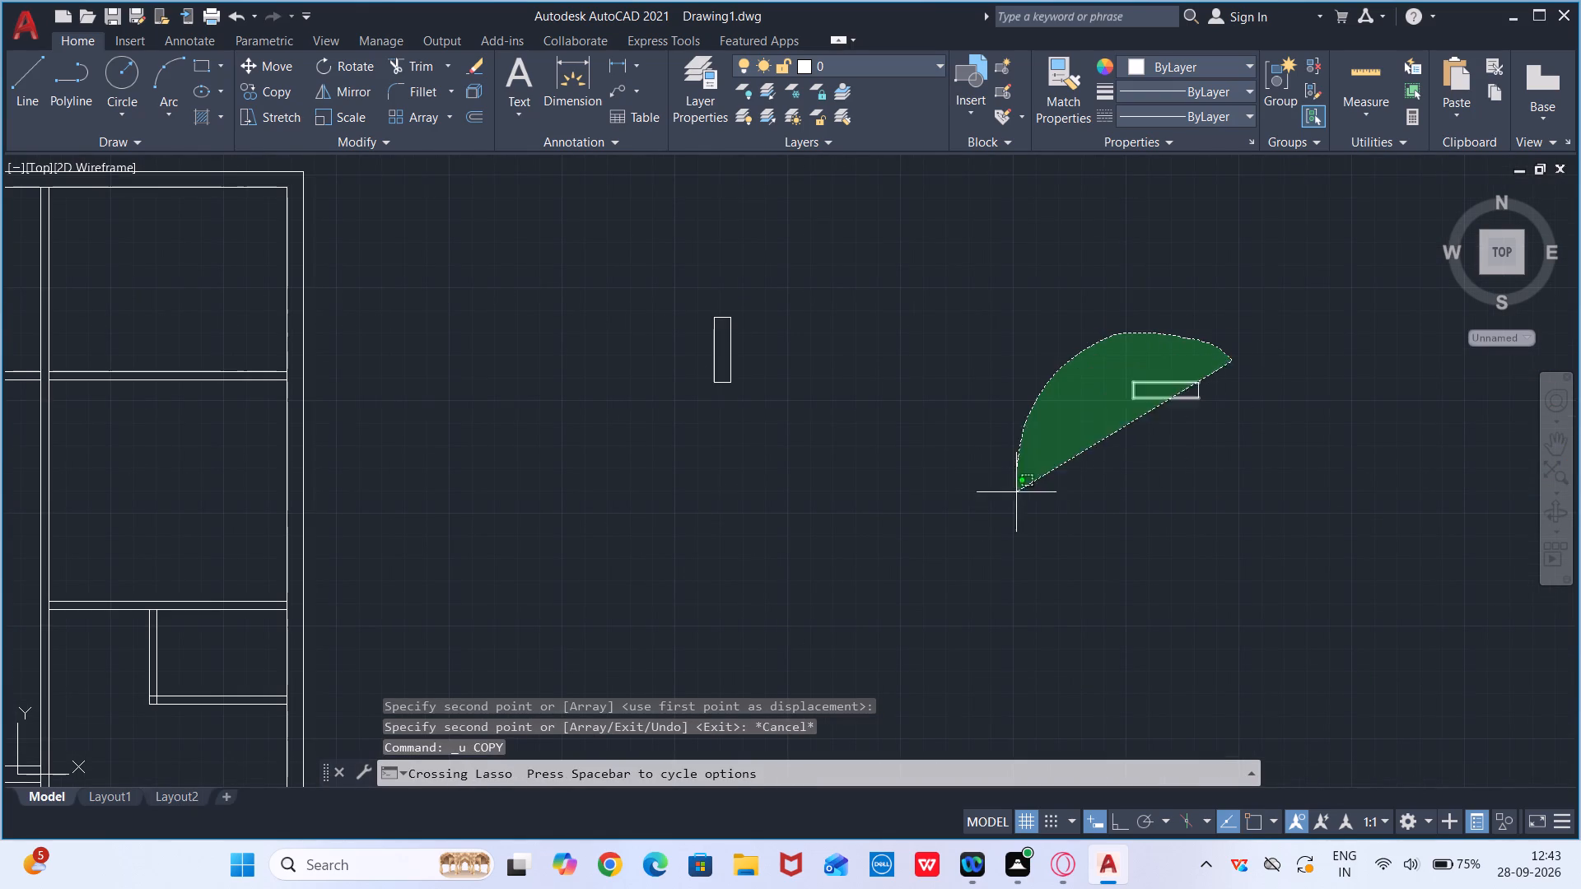
drag(1017, 502, 1333, 468)
key(c)
key(o)
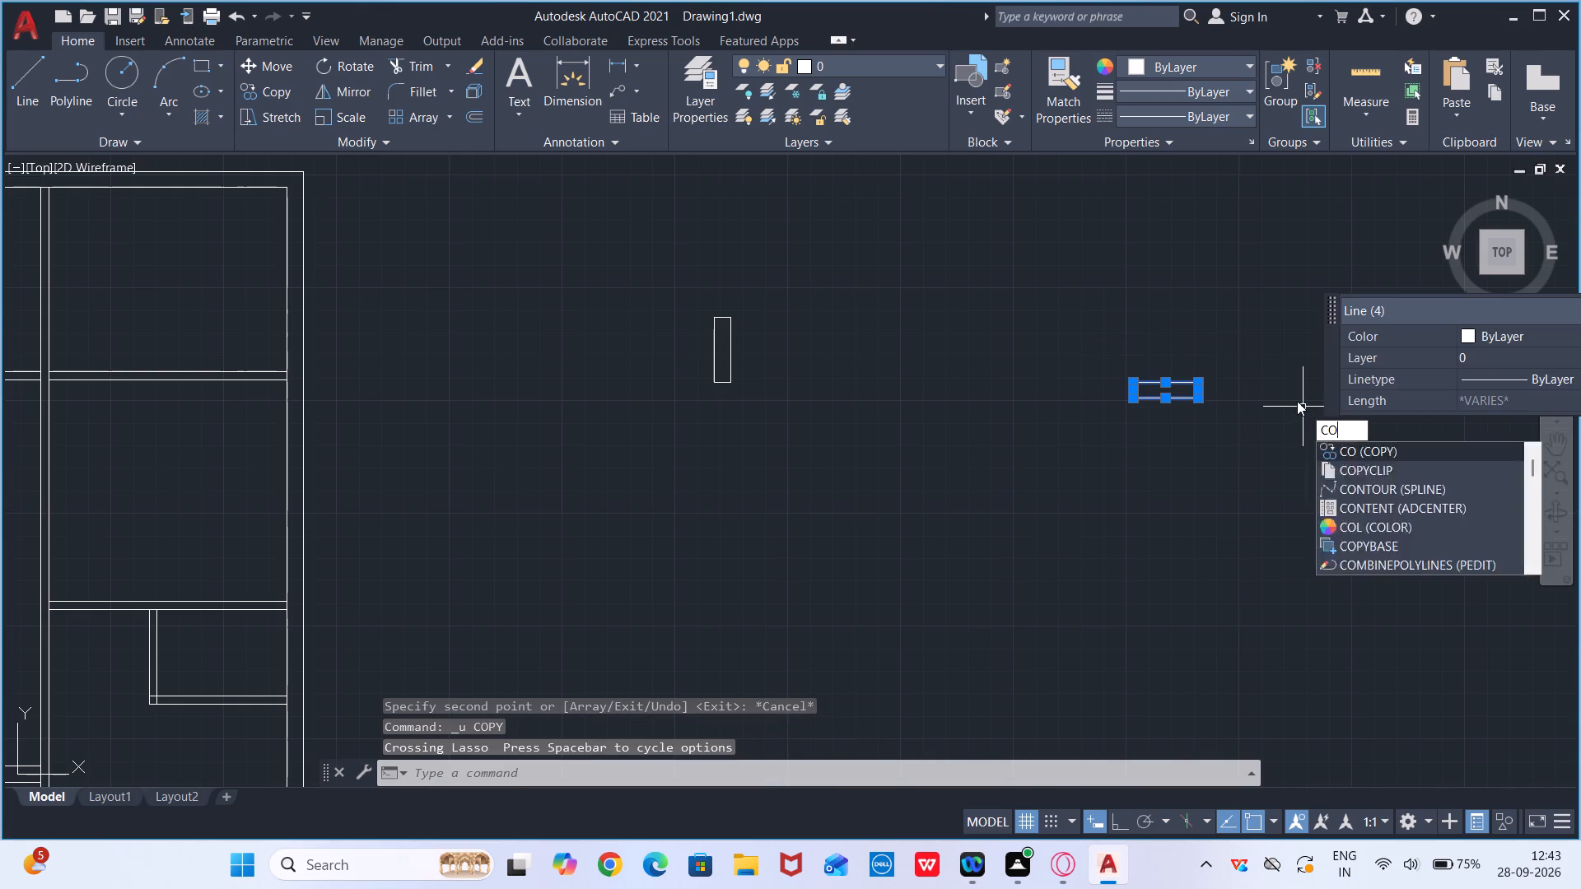
key(Return)
scroll(1170, 392, up, 2)
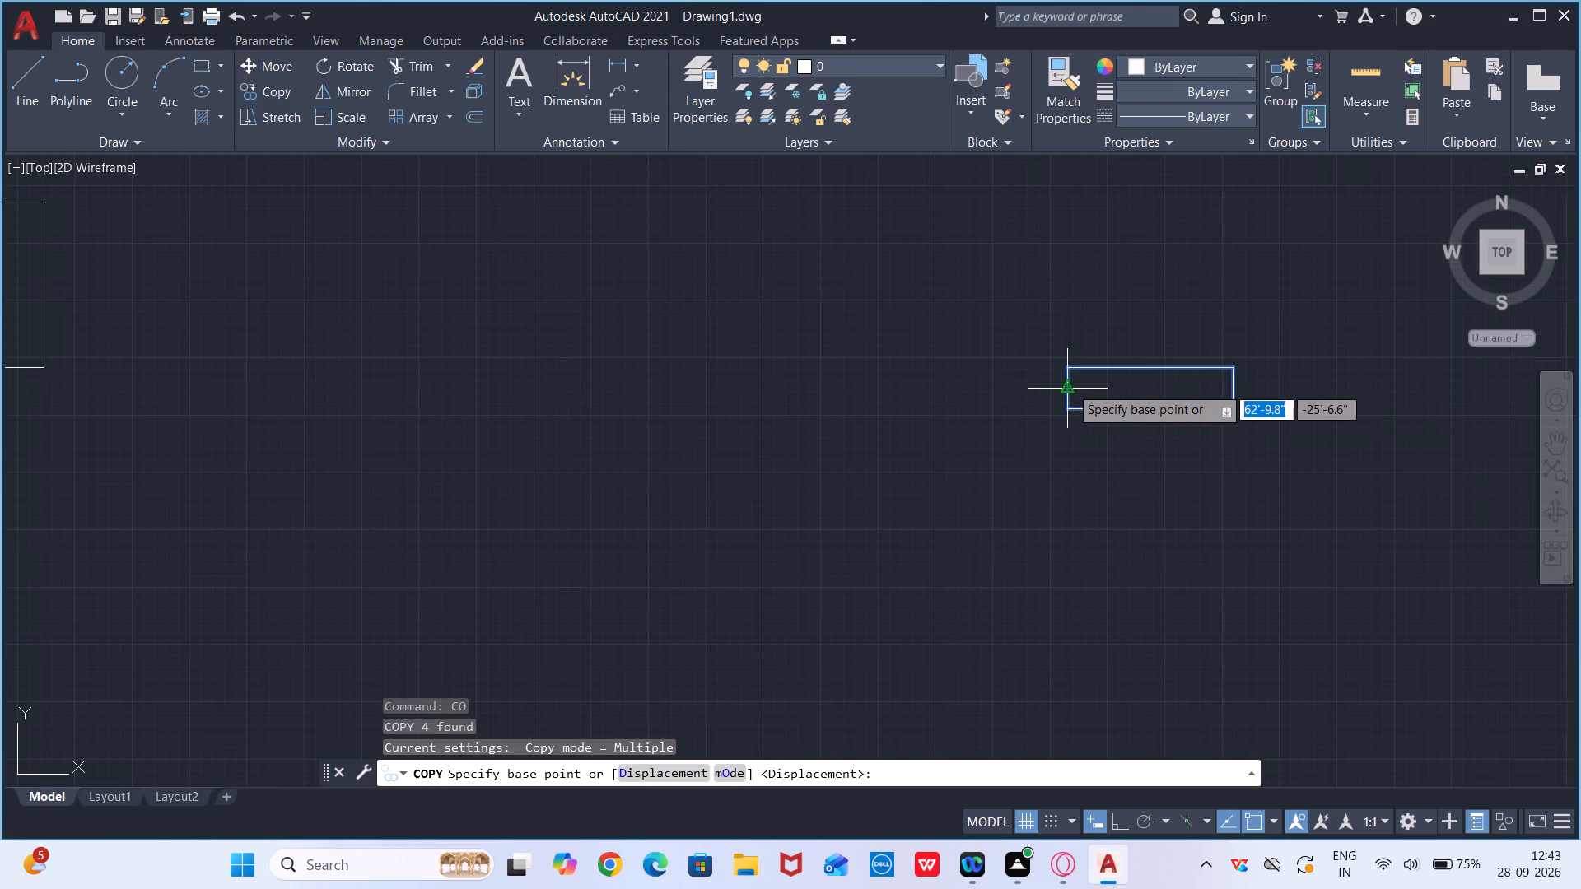
click(1068, 391)
middle_drag(166, 553, 319, 505)
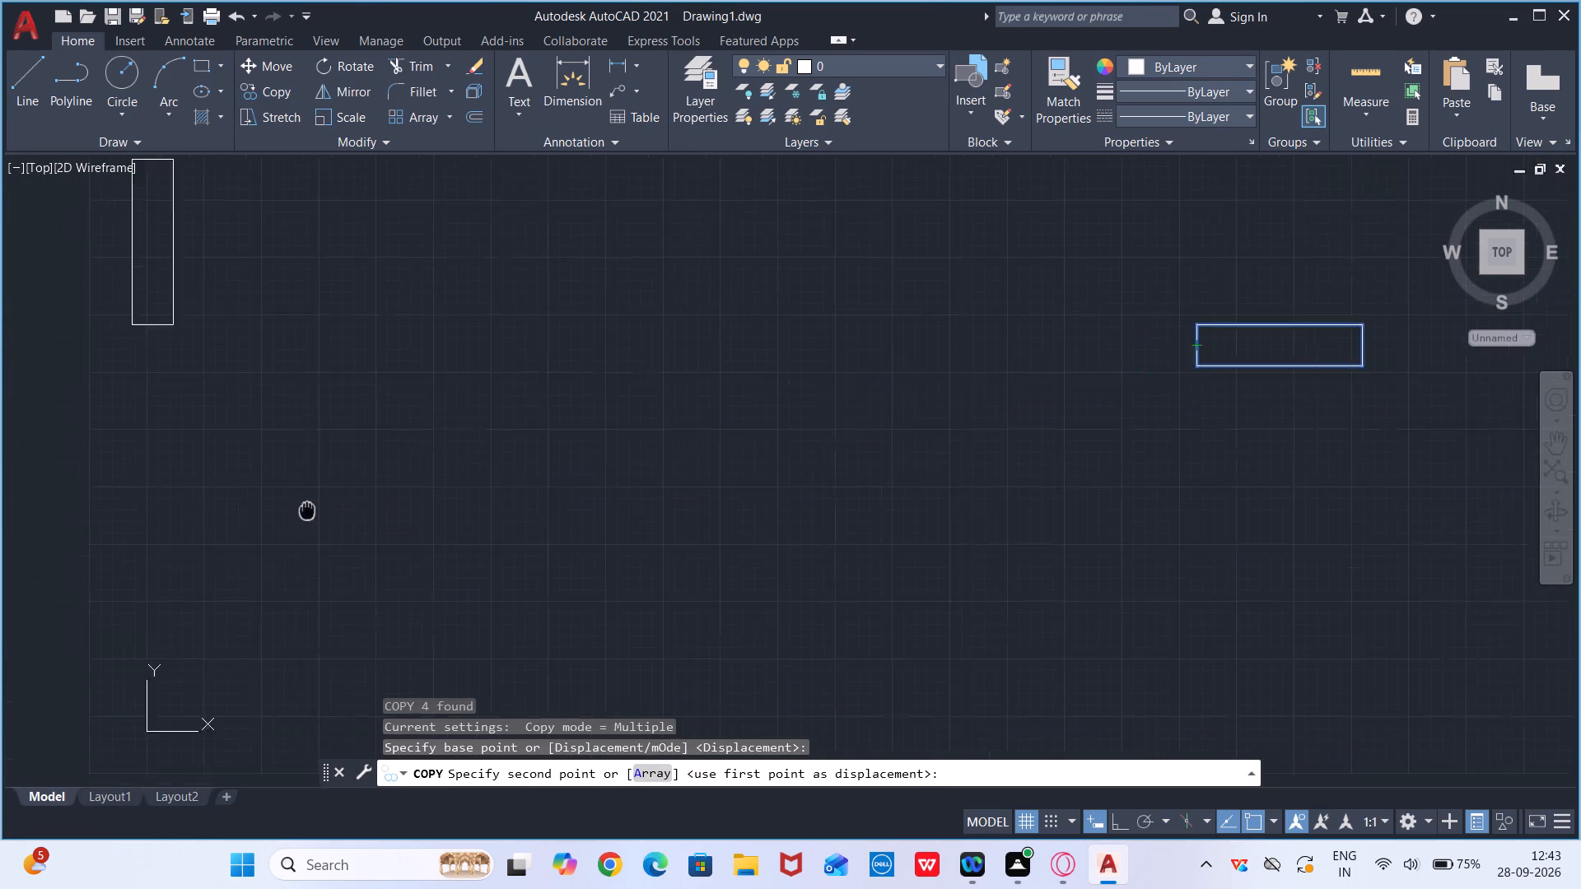
middle_drag(319, 505, 745, 479)
scroll(465, 596, down, 2)
middle_drag(236, 537, 835, 509)
scroll(591, 580, down, 2)
scroll(534, 640, up, 4)
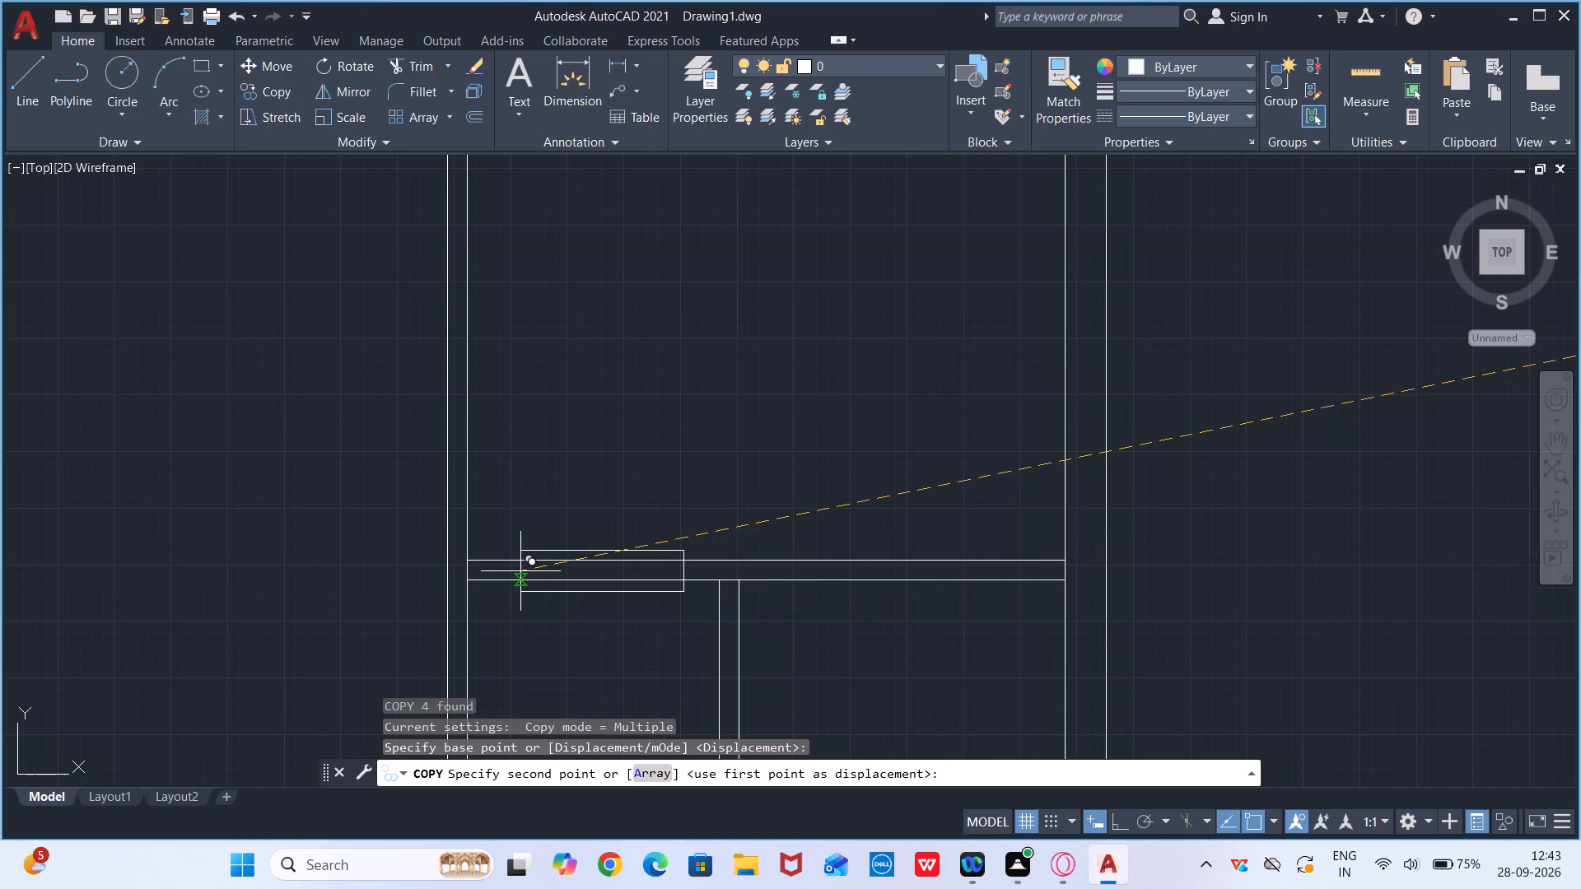
click(521, 571)
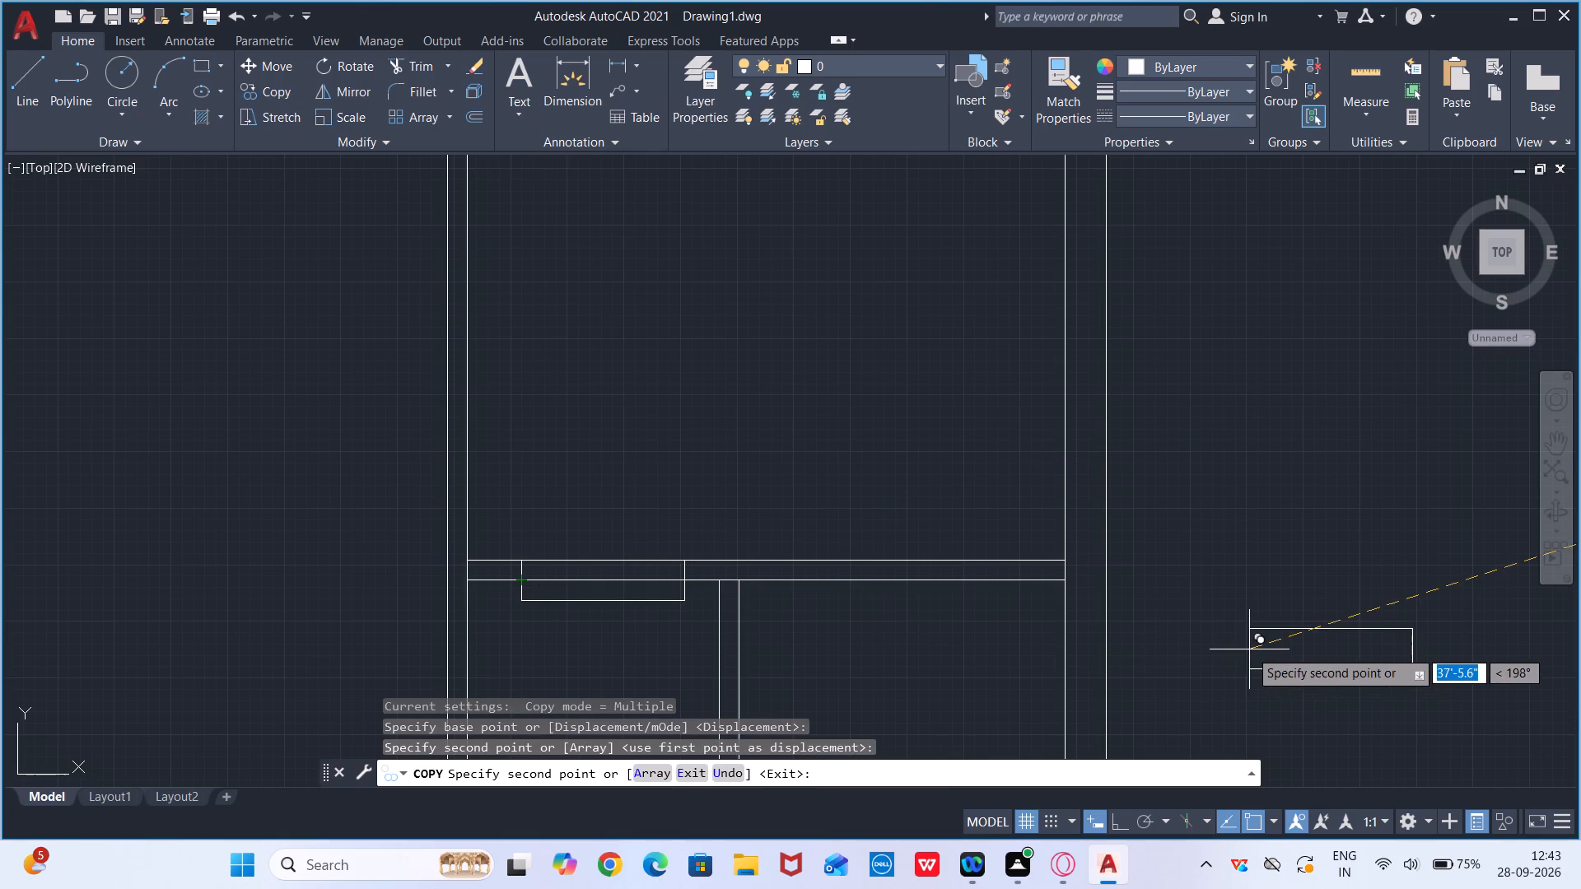
key(Escape)
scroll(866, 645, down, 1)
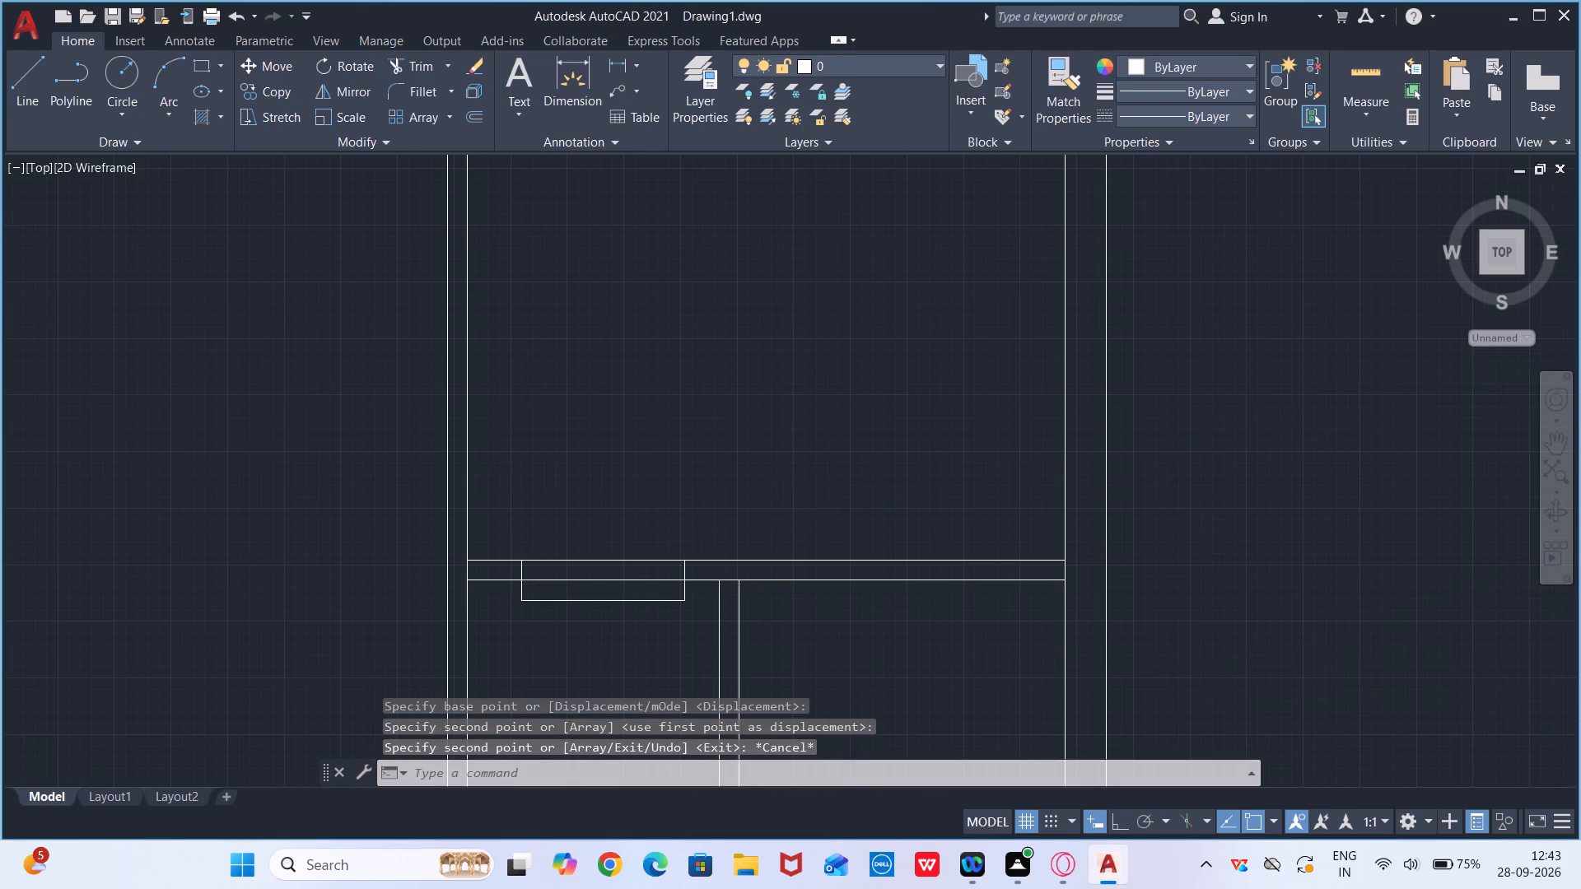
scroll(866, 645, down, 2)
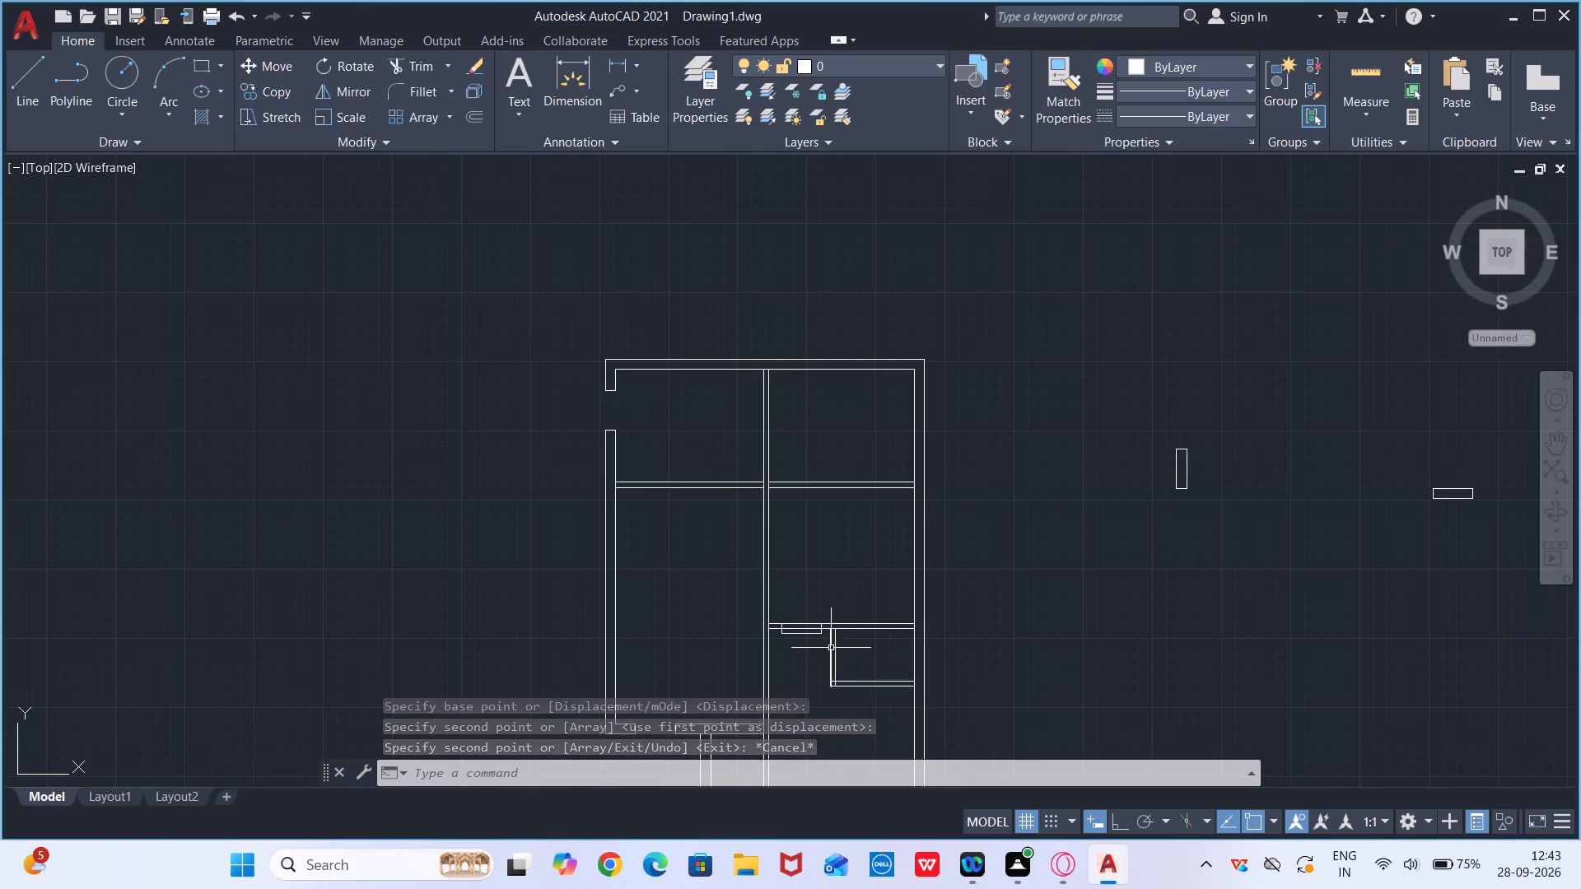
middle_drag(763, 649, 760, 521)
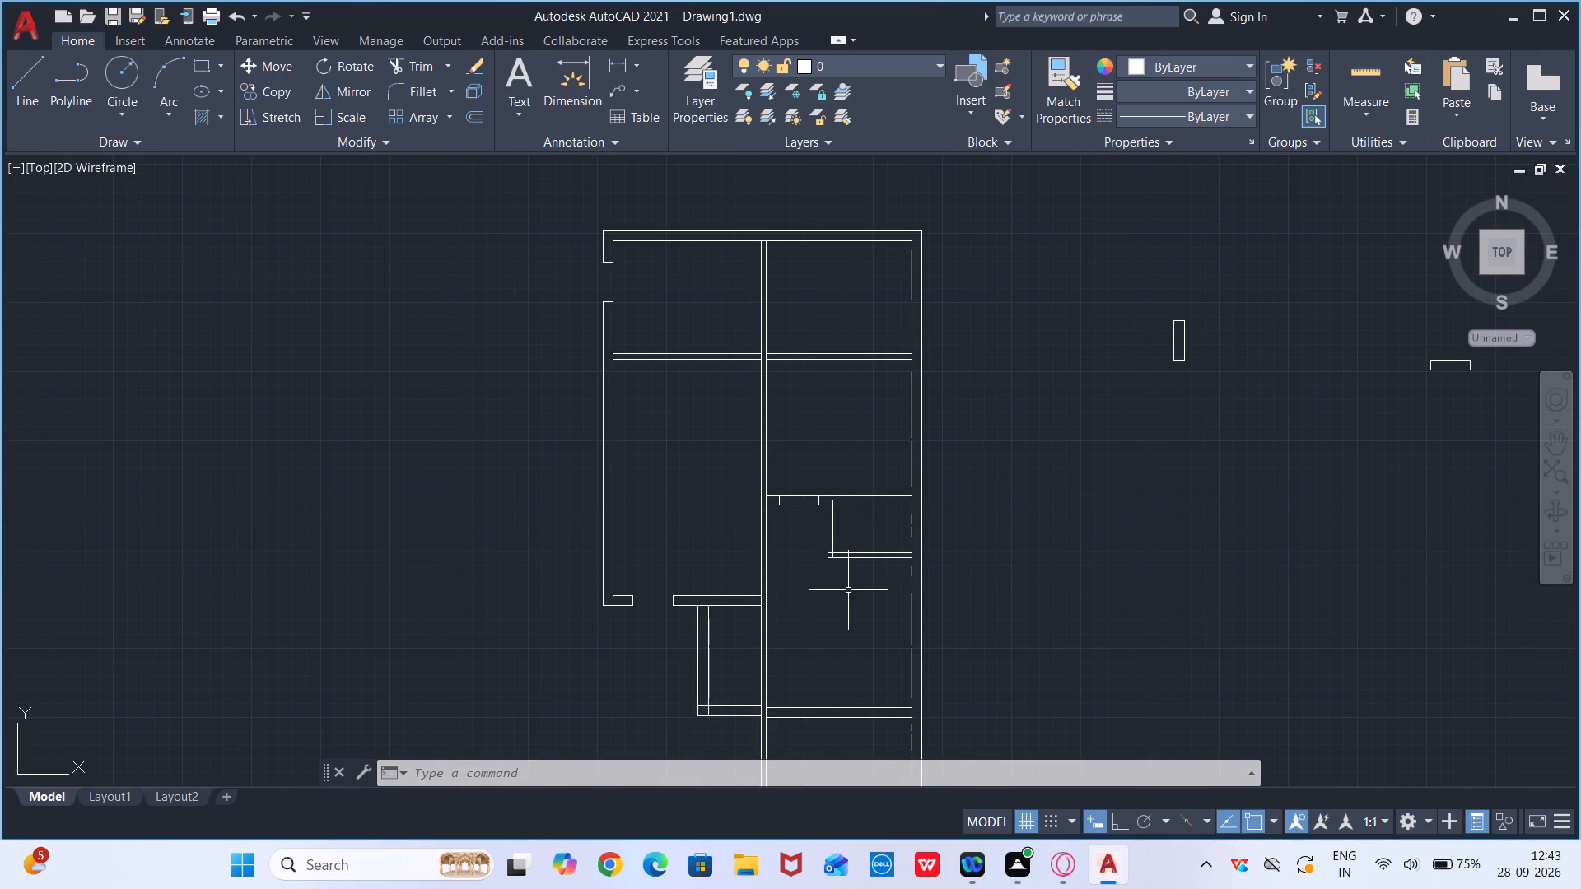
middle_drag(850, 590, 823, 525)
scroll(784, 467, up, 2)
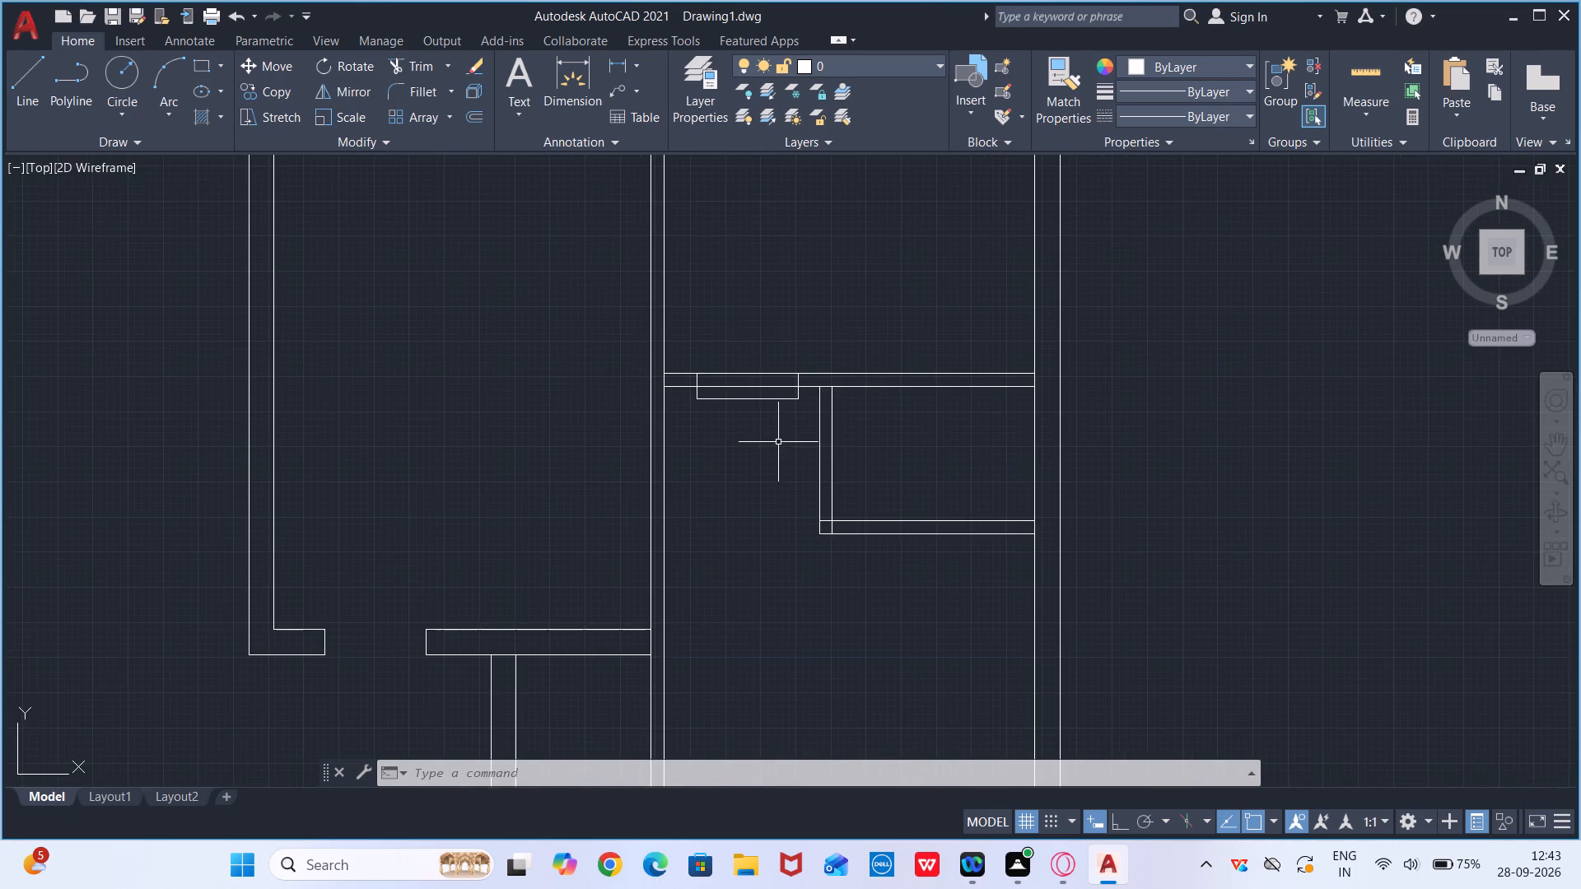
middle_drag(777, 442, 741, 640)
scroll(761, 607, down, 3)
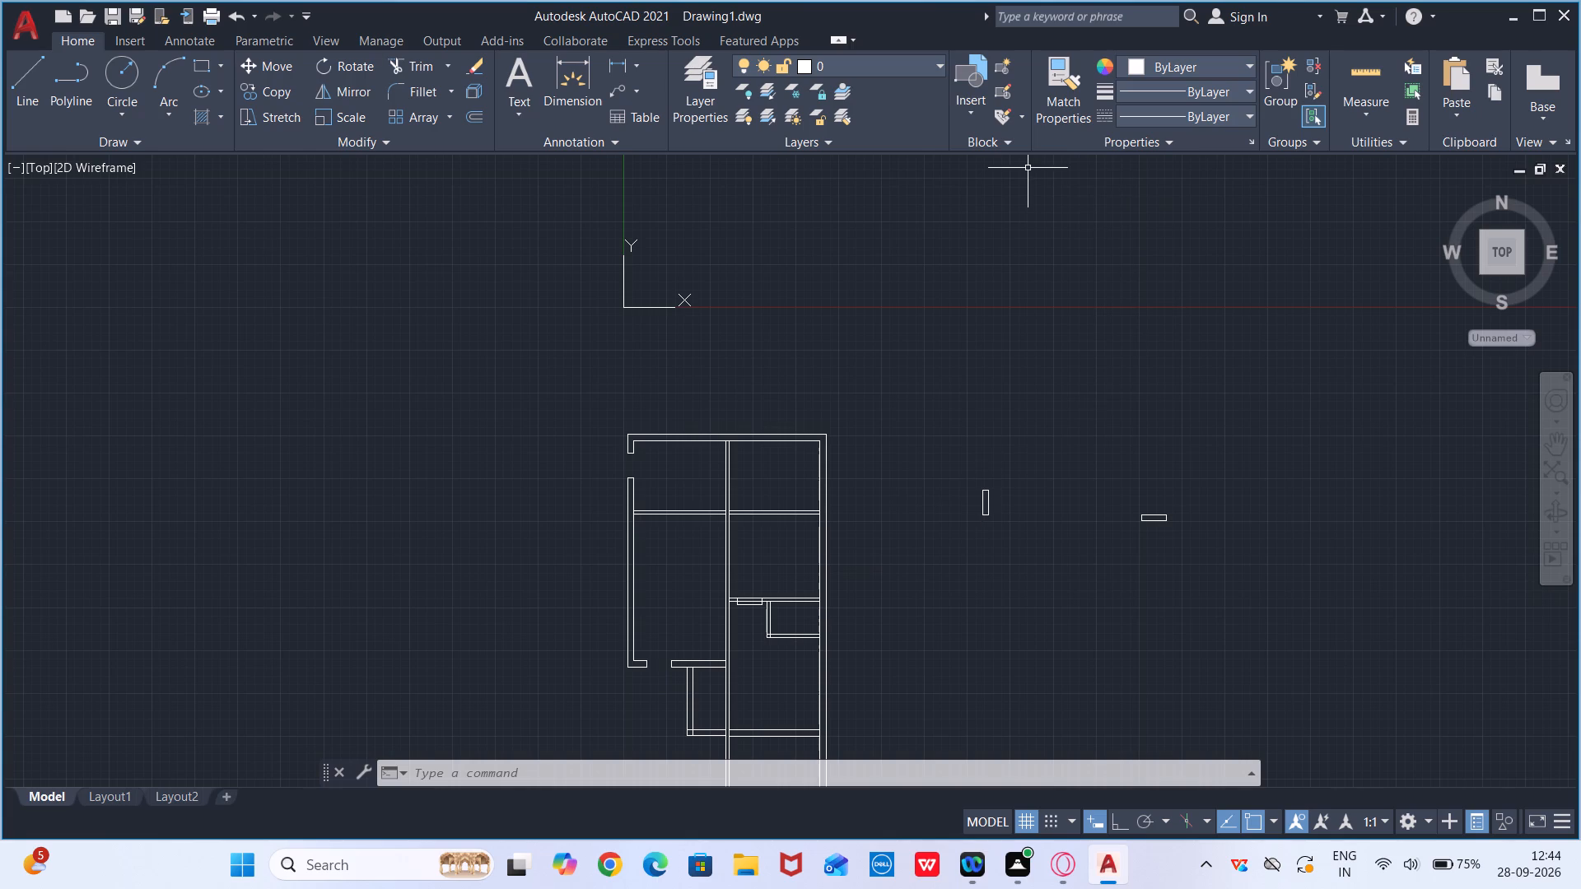
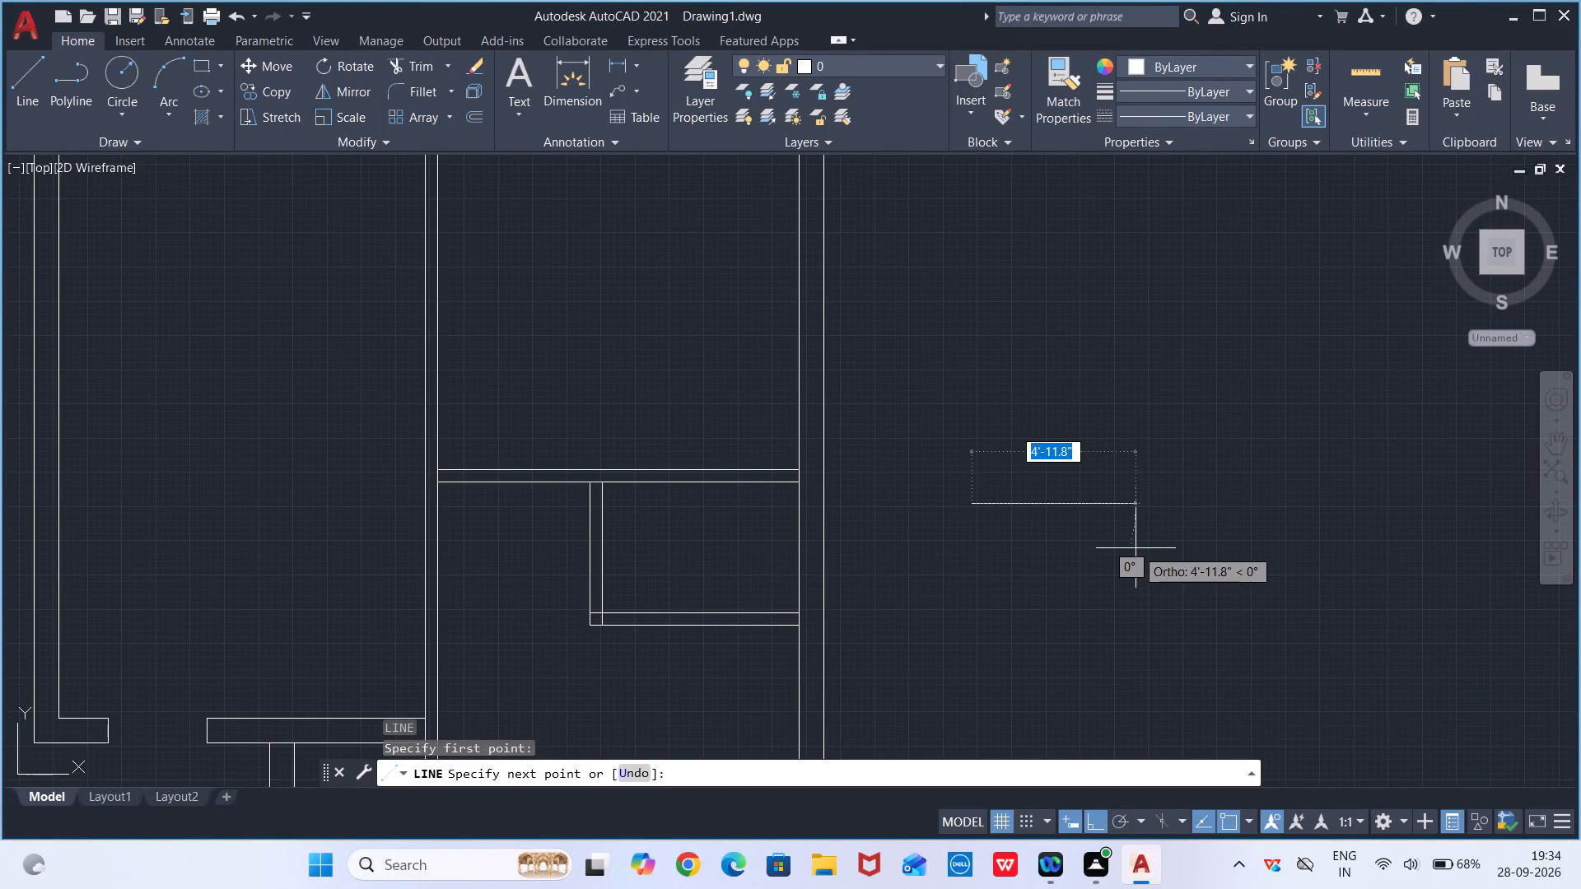
Draw a horizontal 4' by 9" rectangle with the Line command in the empty space outside the plan's right wall.
key(4)
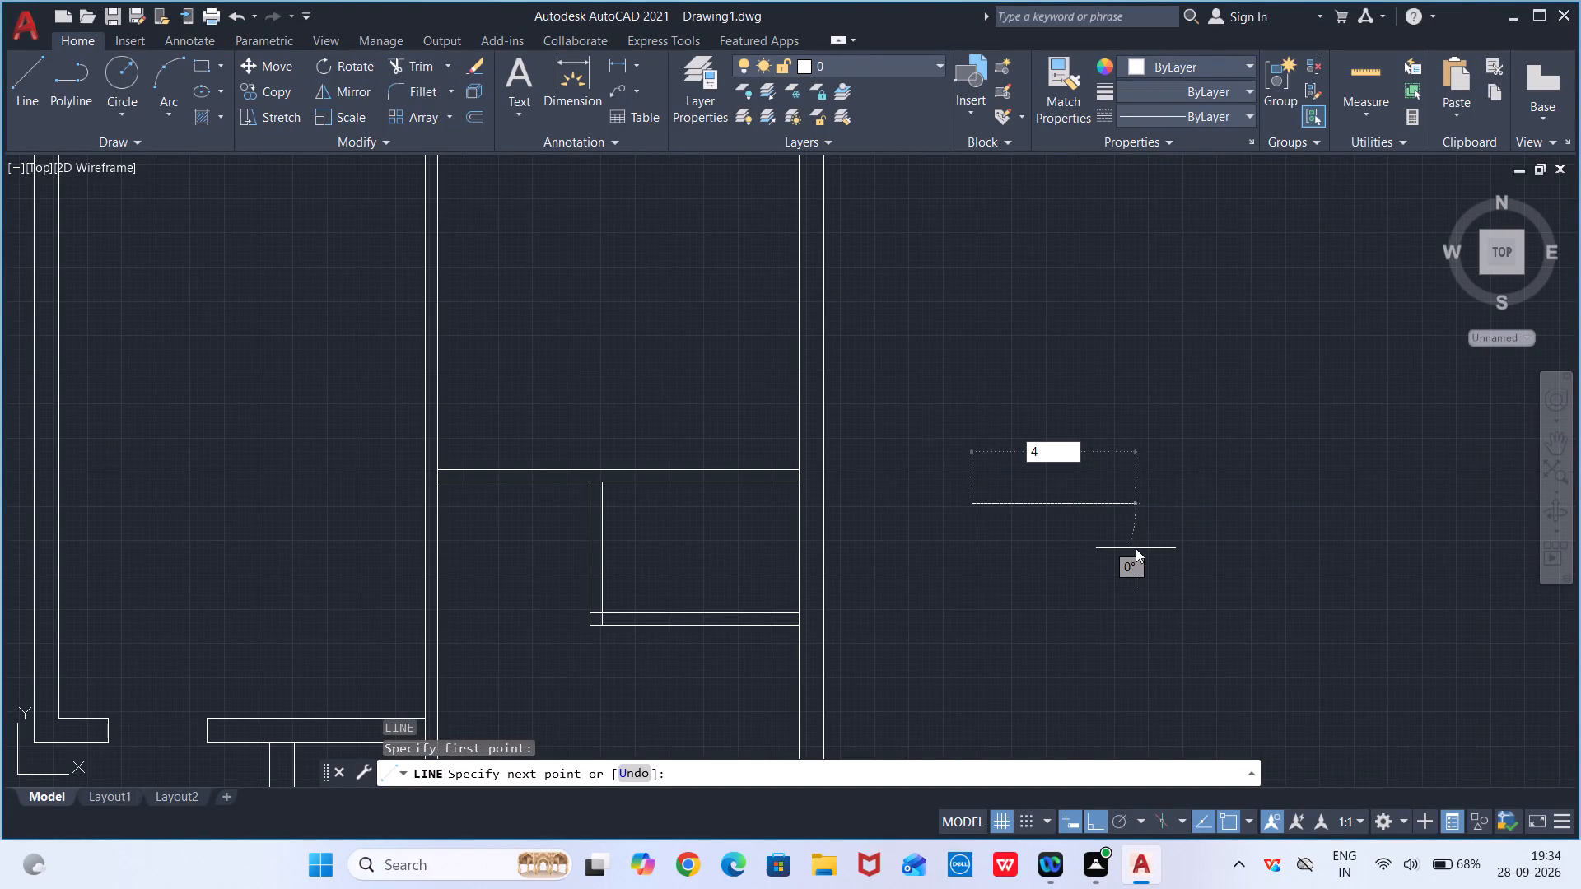
key(shift+quotedbl)
key(BackSpace)
key(apostrophe)
key(Return)
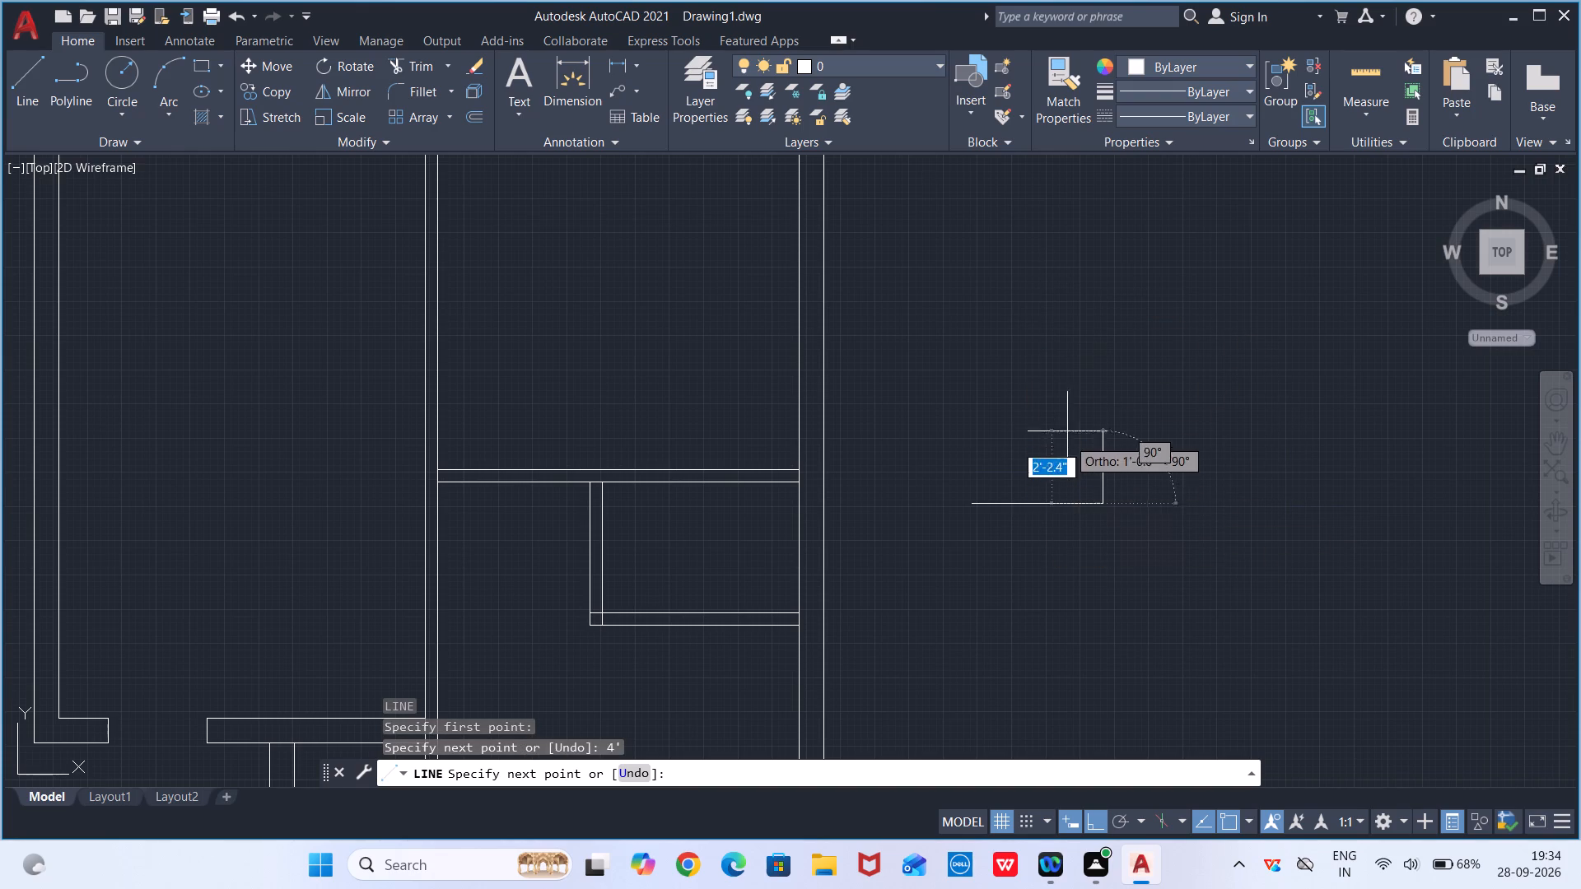
text(9")
key(Return)
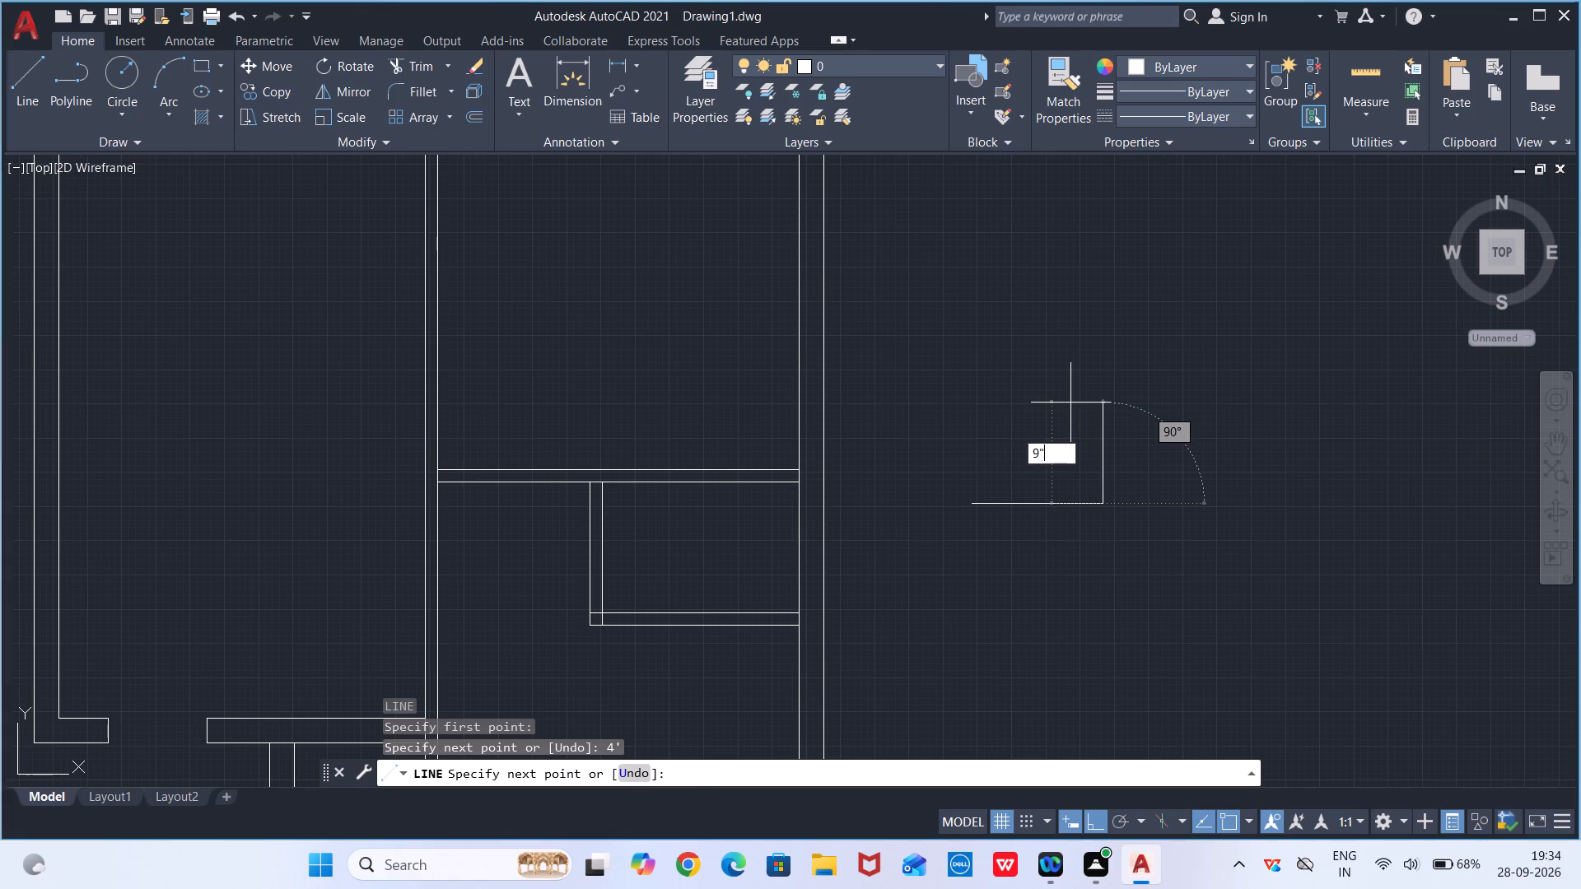
key(4)
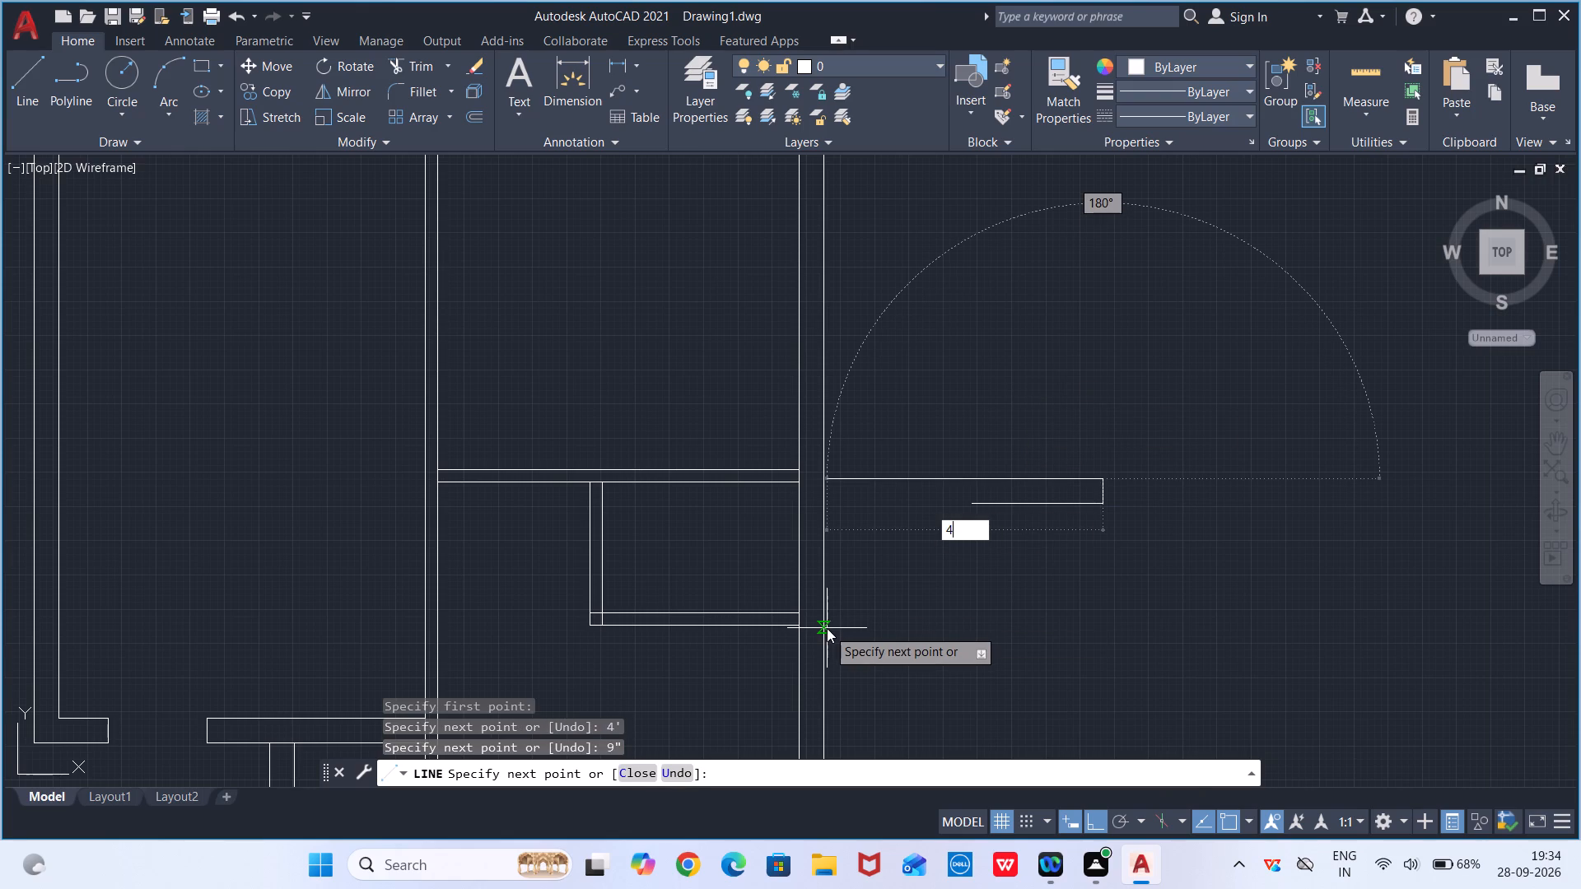
key(apostrophe)
key(Return)
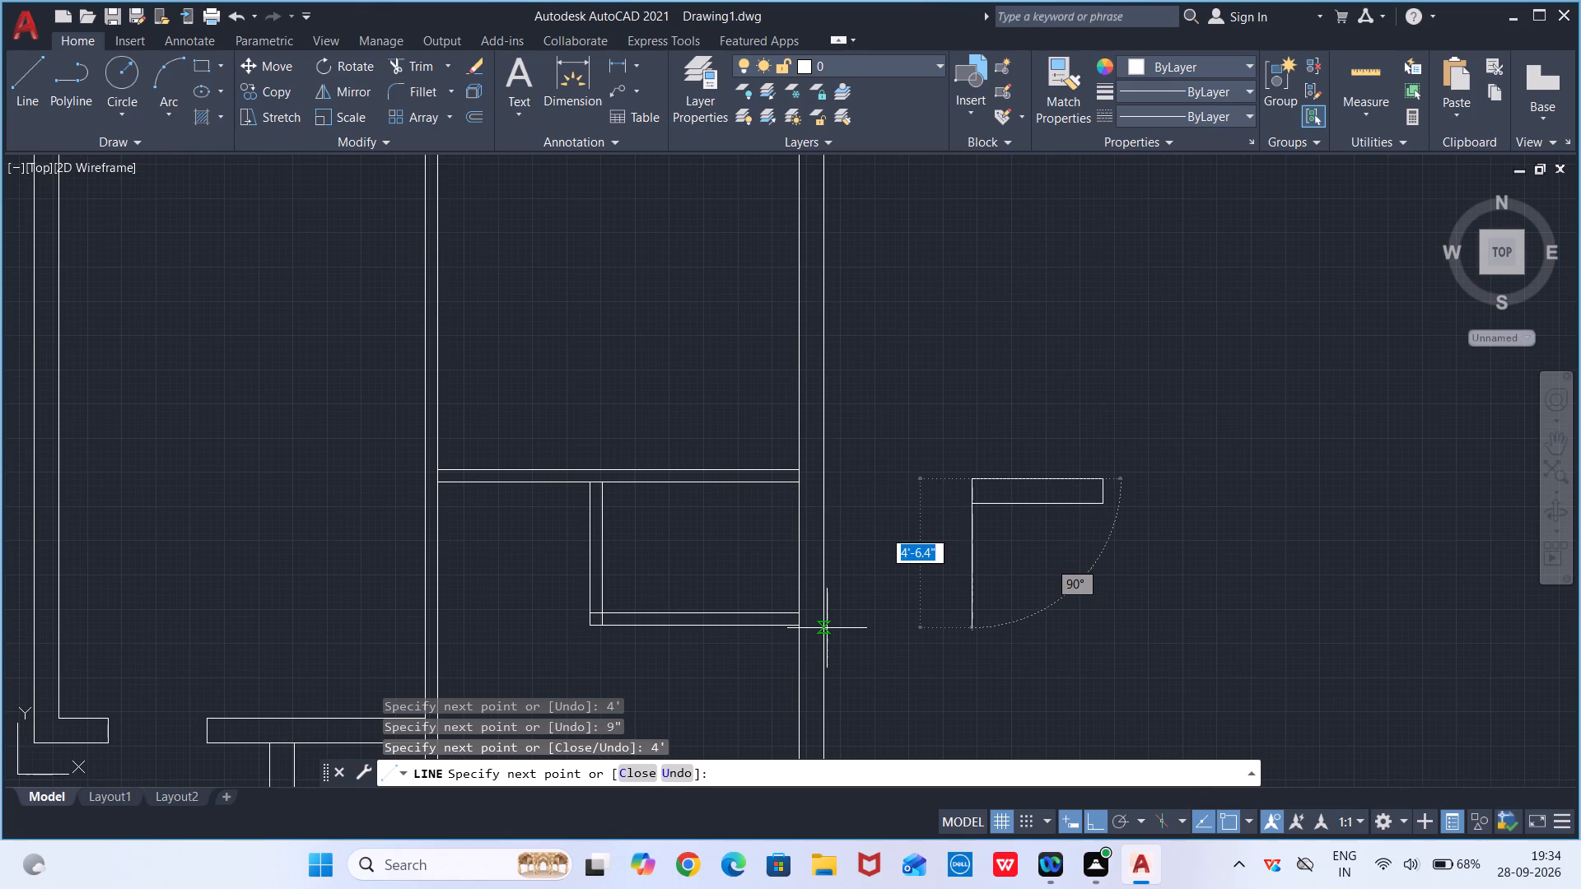
text(9")
key(Return)
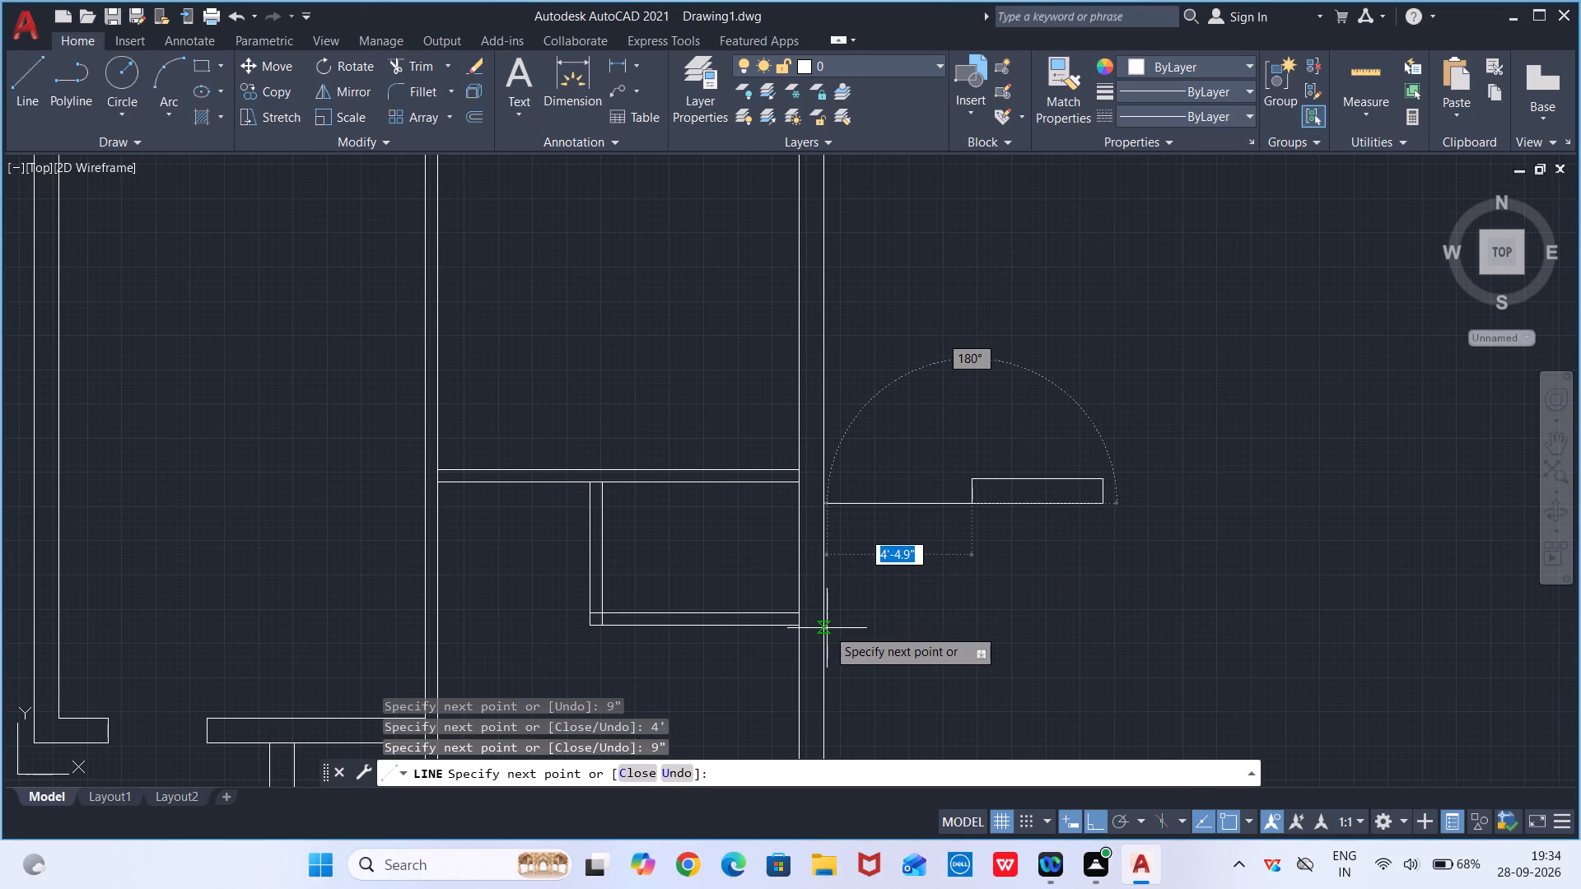
key(Escape)
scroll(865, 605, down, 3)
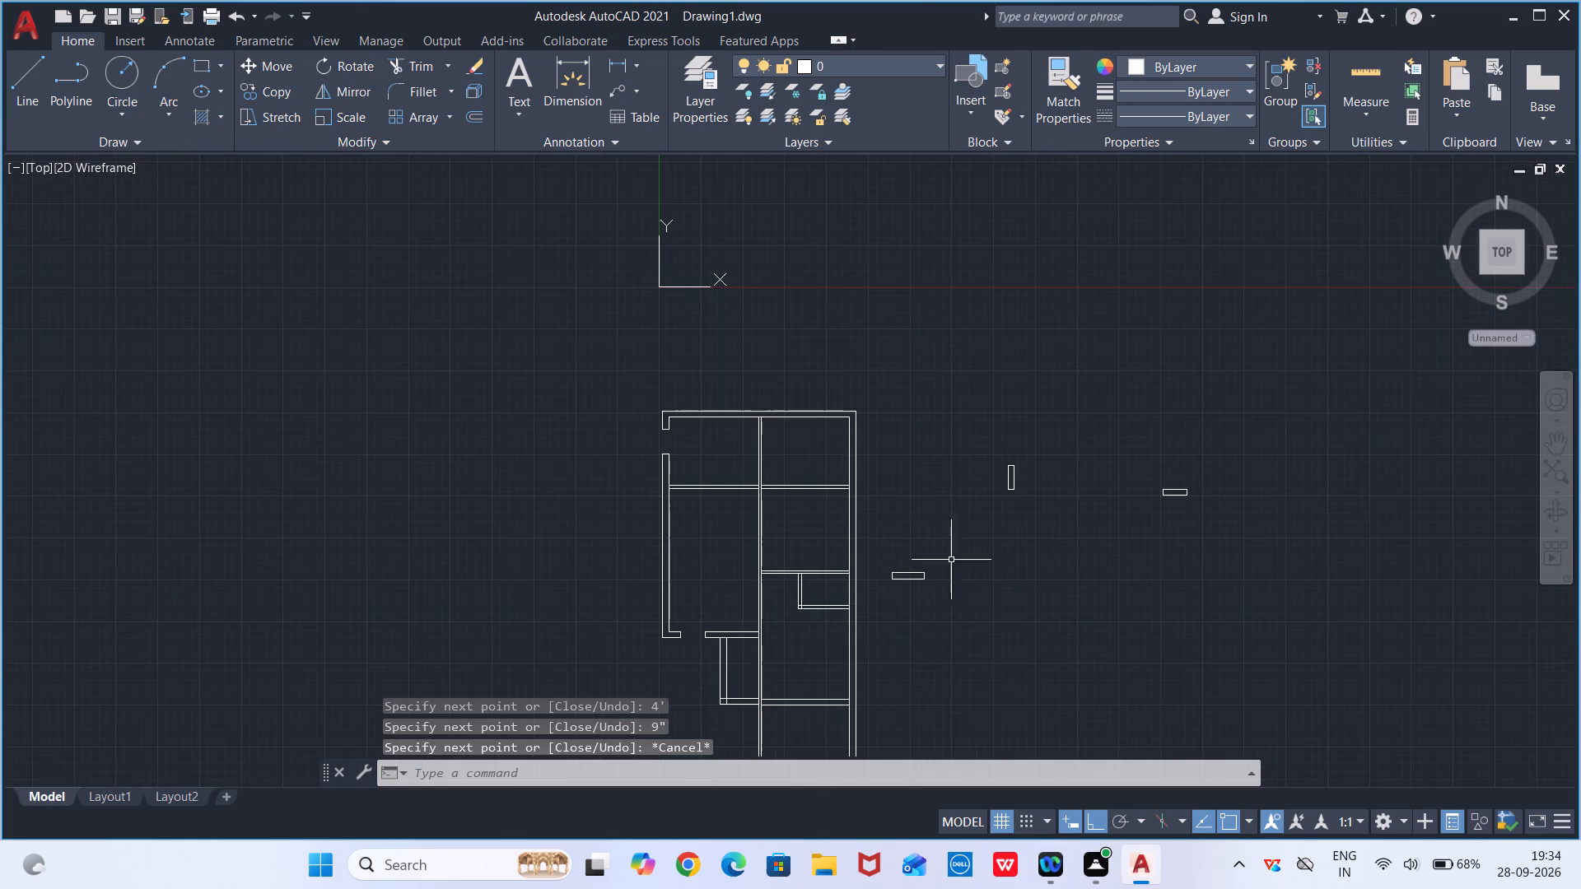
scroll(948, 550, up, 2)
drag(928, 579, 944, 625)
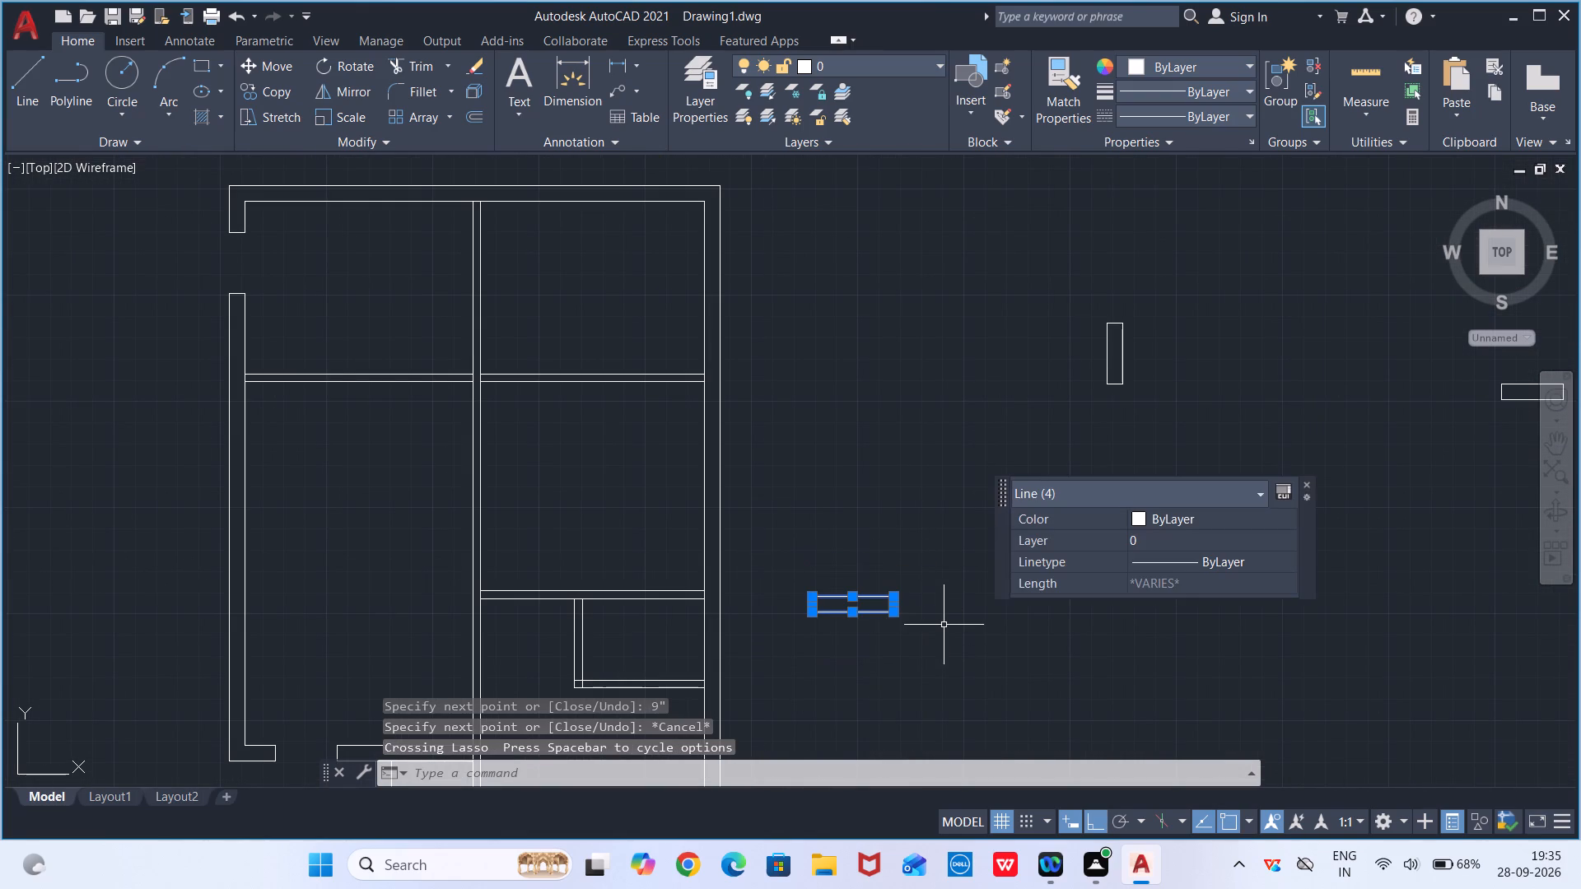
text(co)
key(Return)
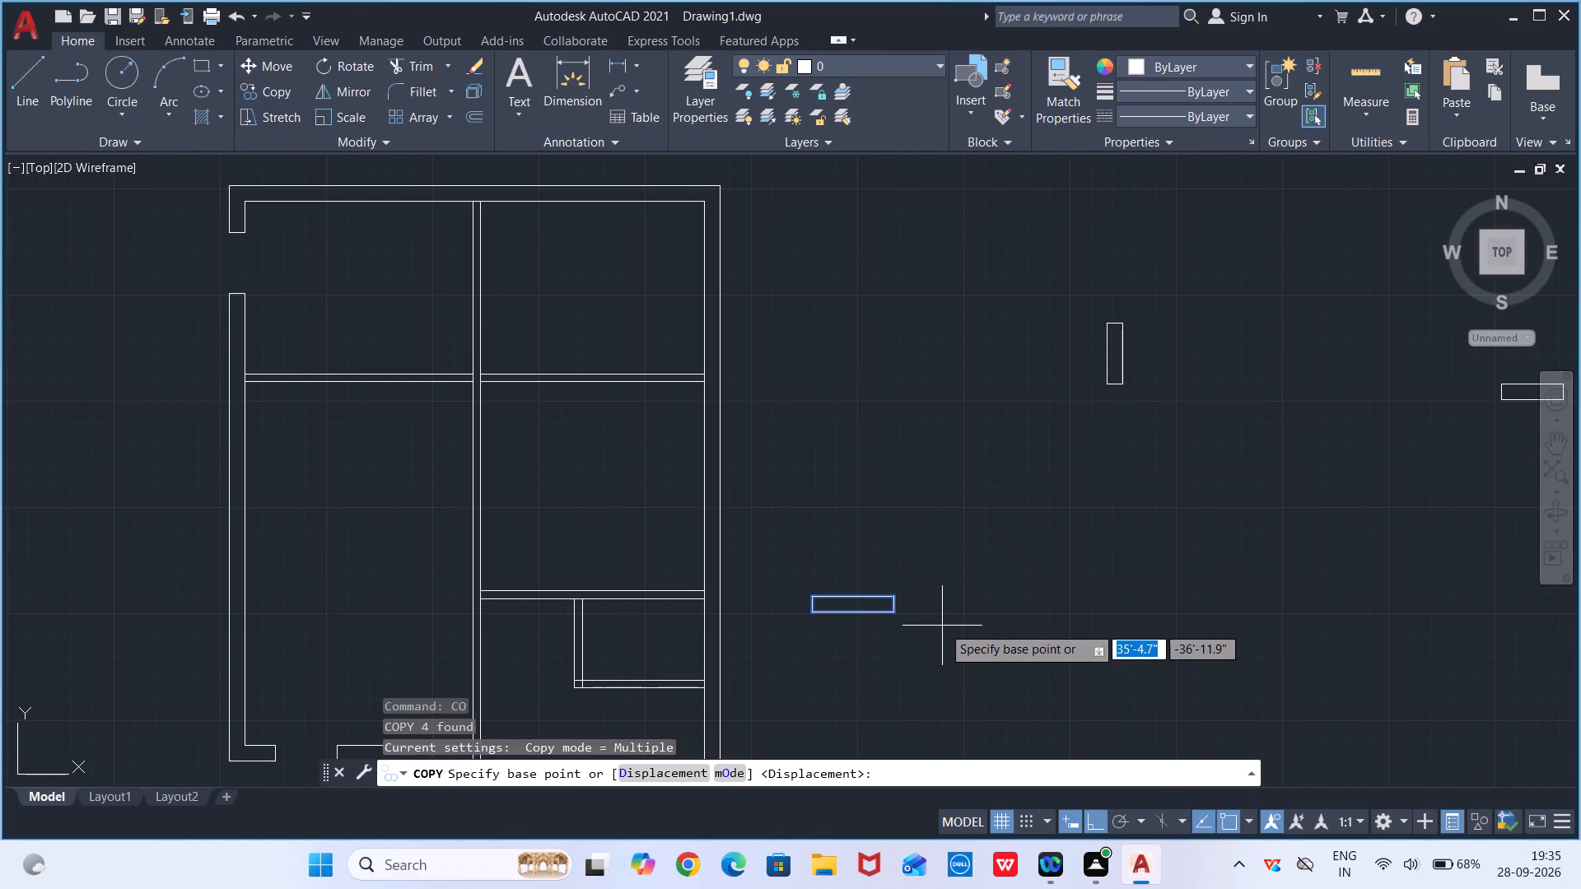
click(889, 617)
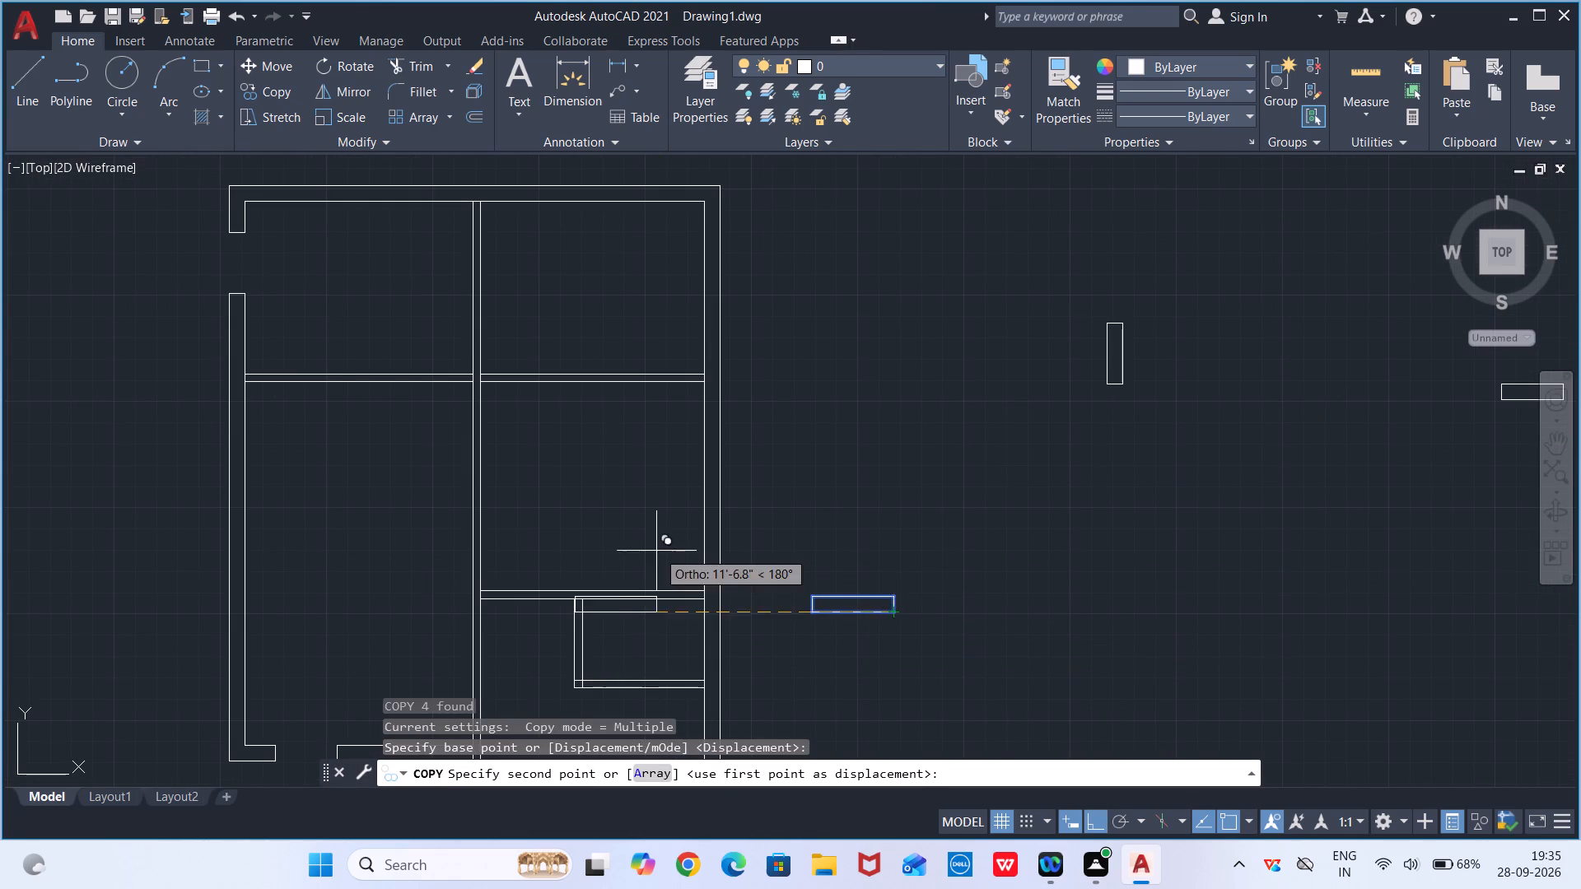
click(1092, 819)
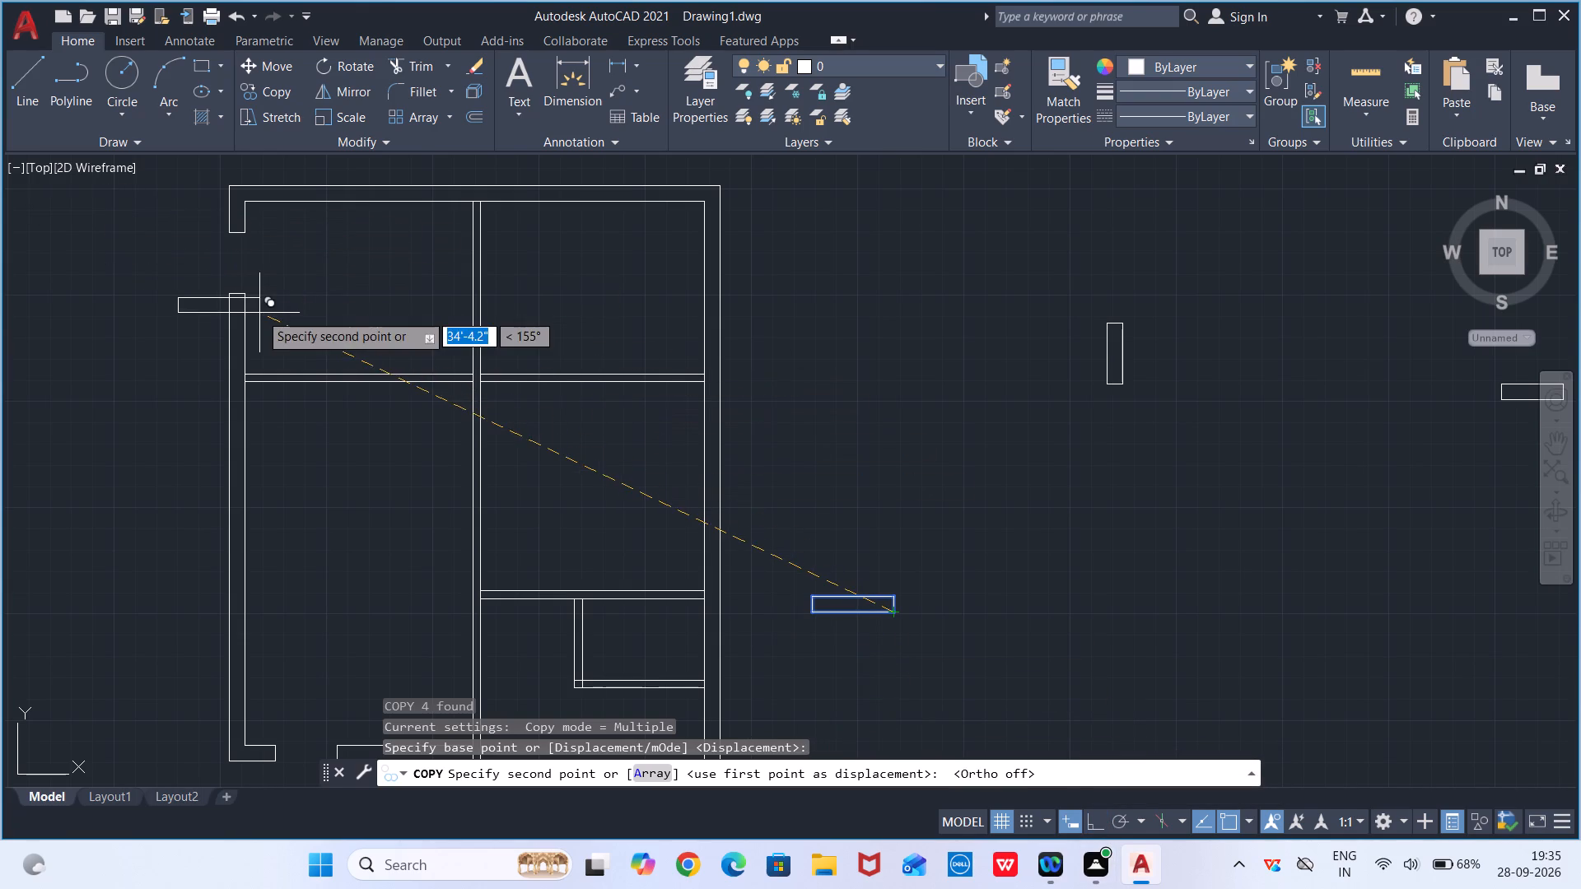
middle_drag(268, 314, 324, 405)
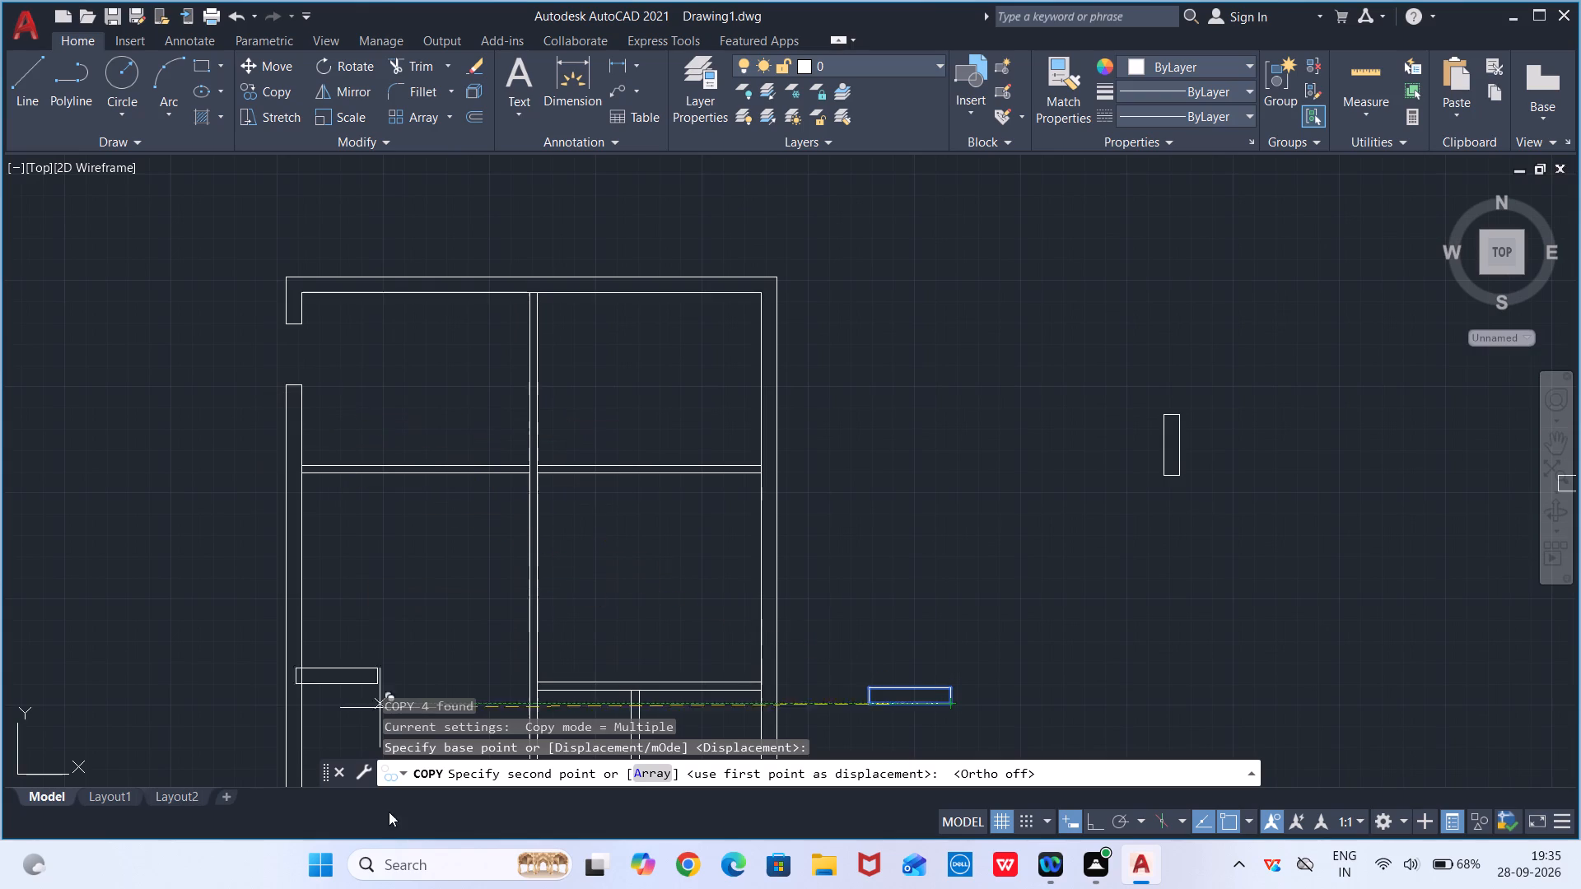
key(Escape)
Offset the 4' by 9" rectangle's top line downward in Through mode to a point just above the rectangle's middle.
middle_drag(946, 658, 898, 412)
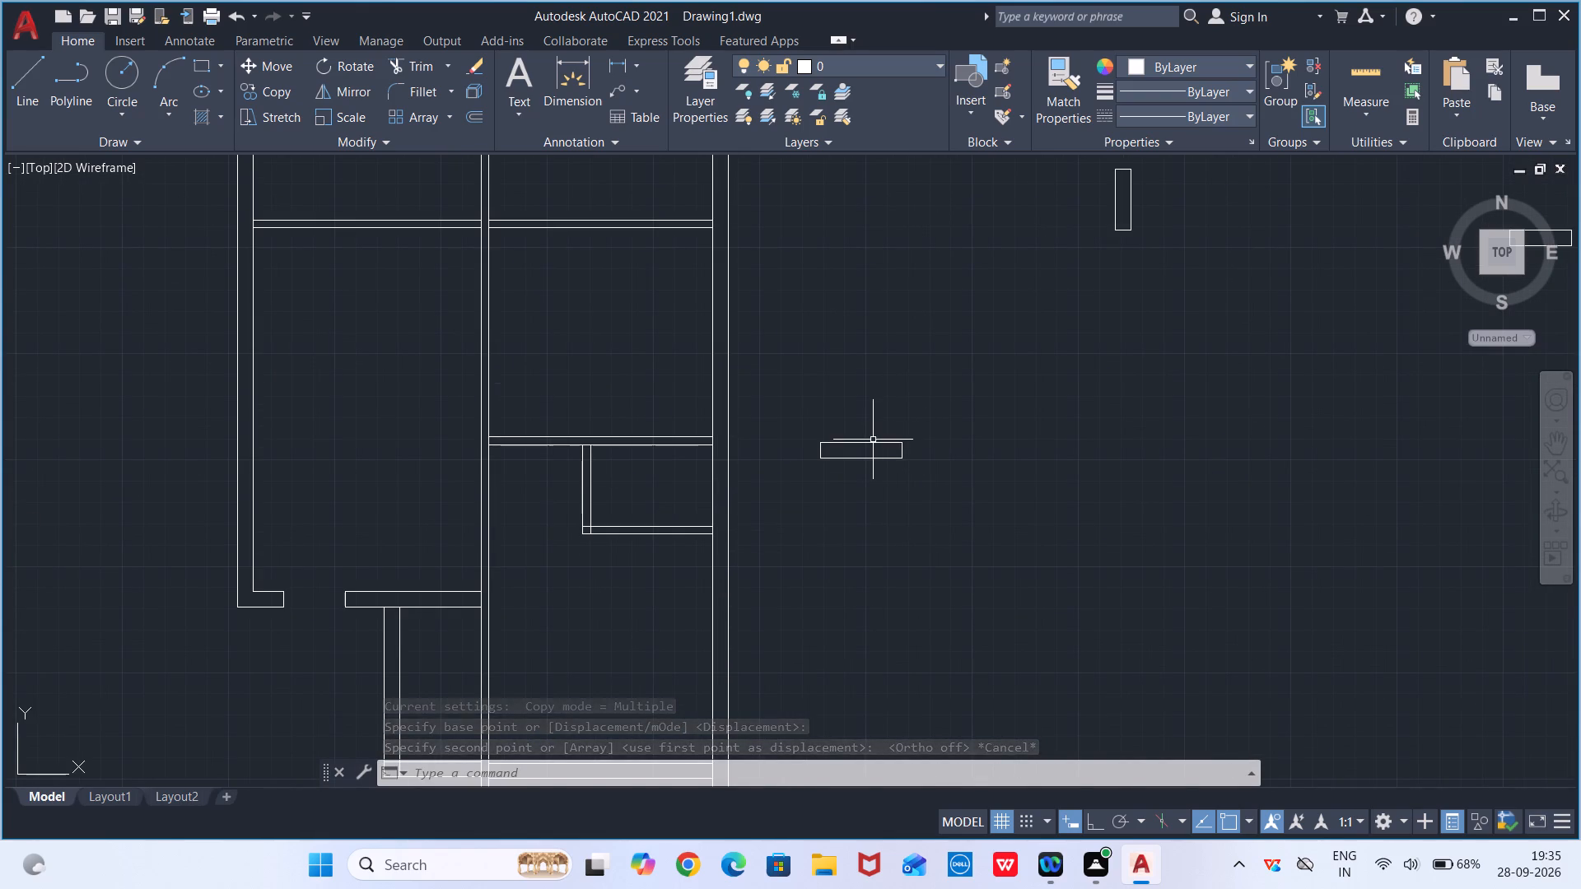
scroll(873, 441, up, 2)
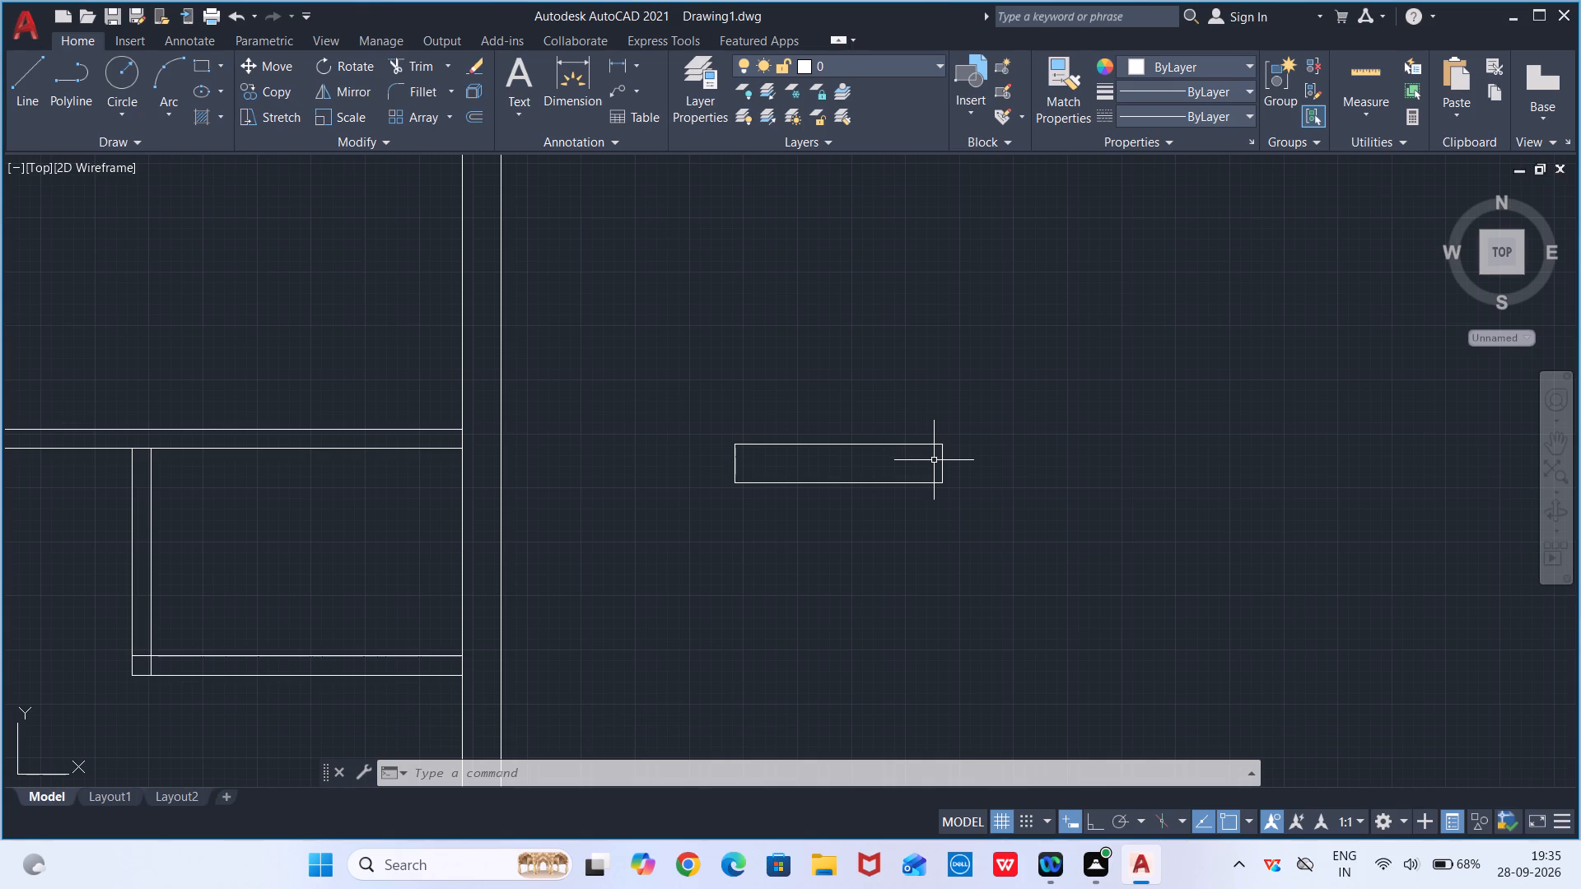
text(of)
key(Return)
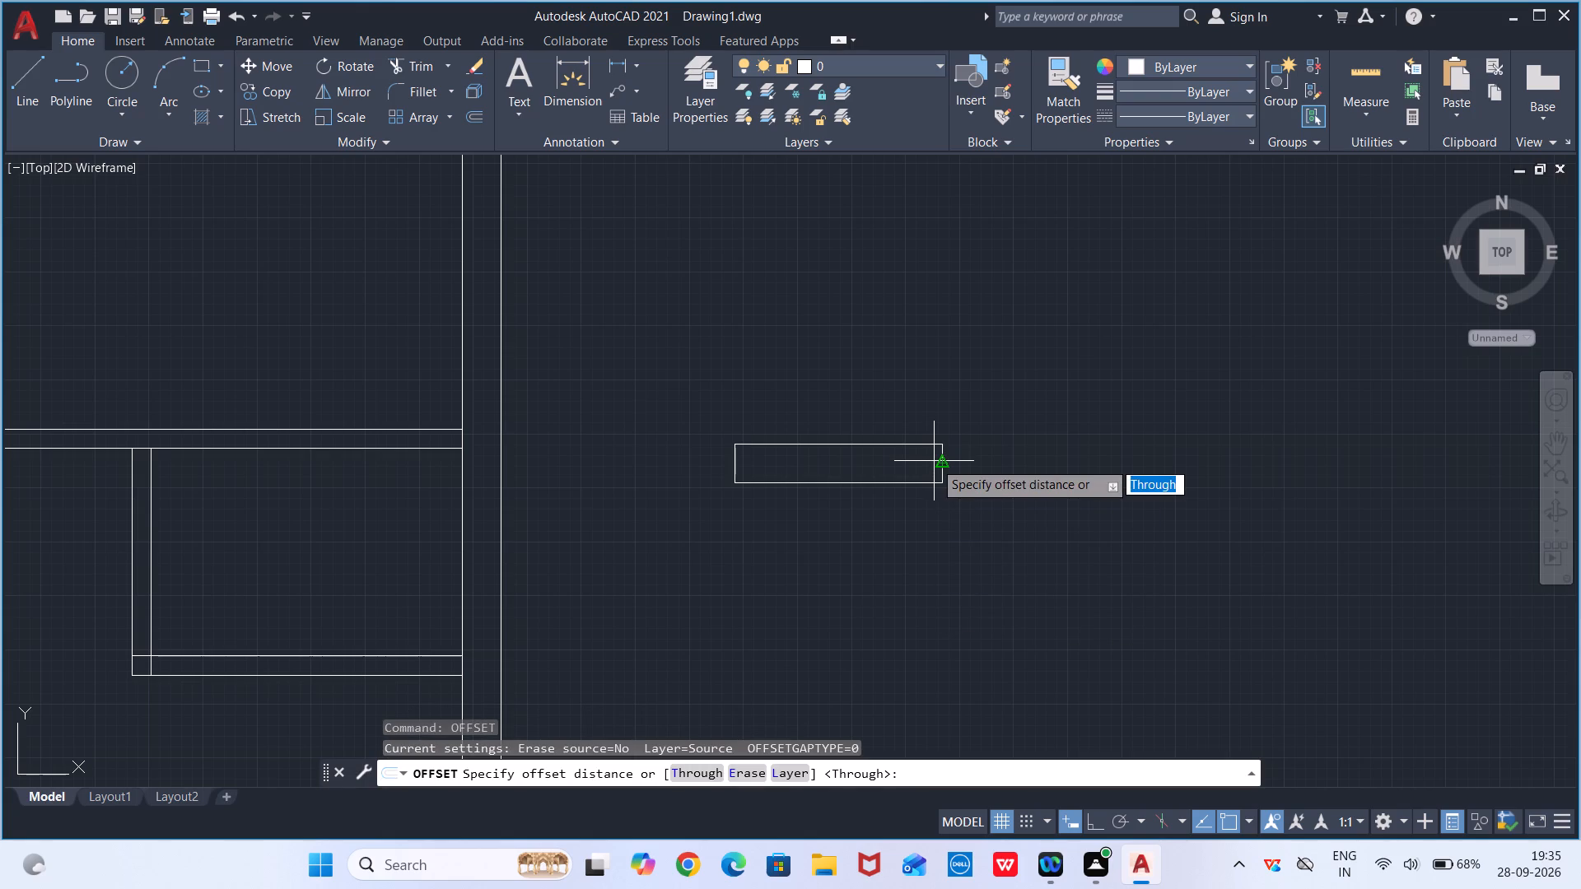
key(Return)
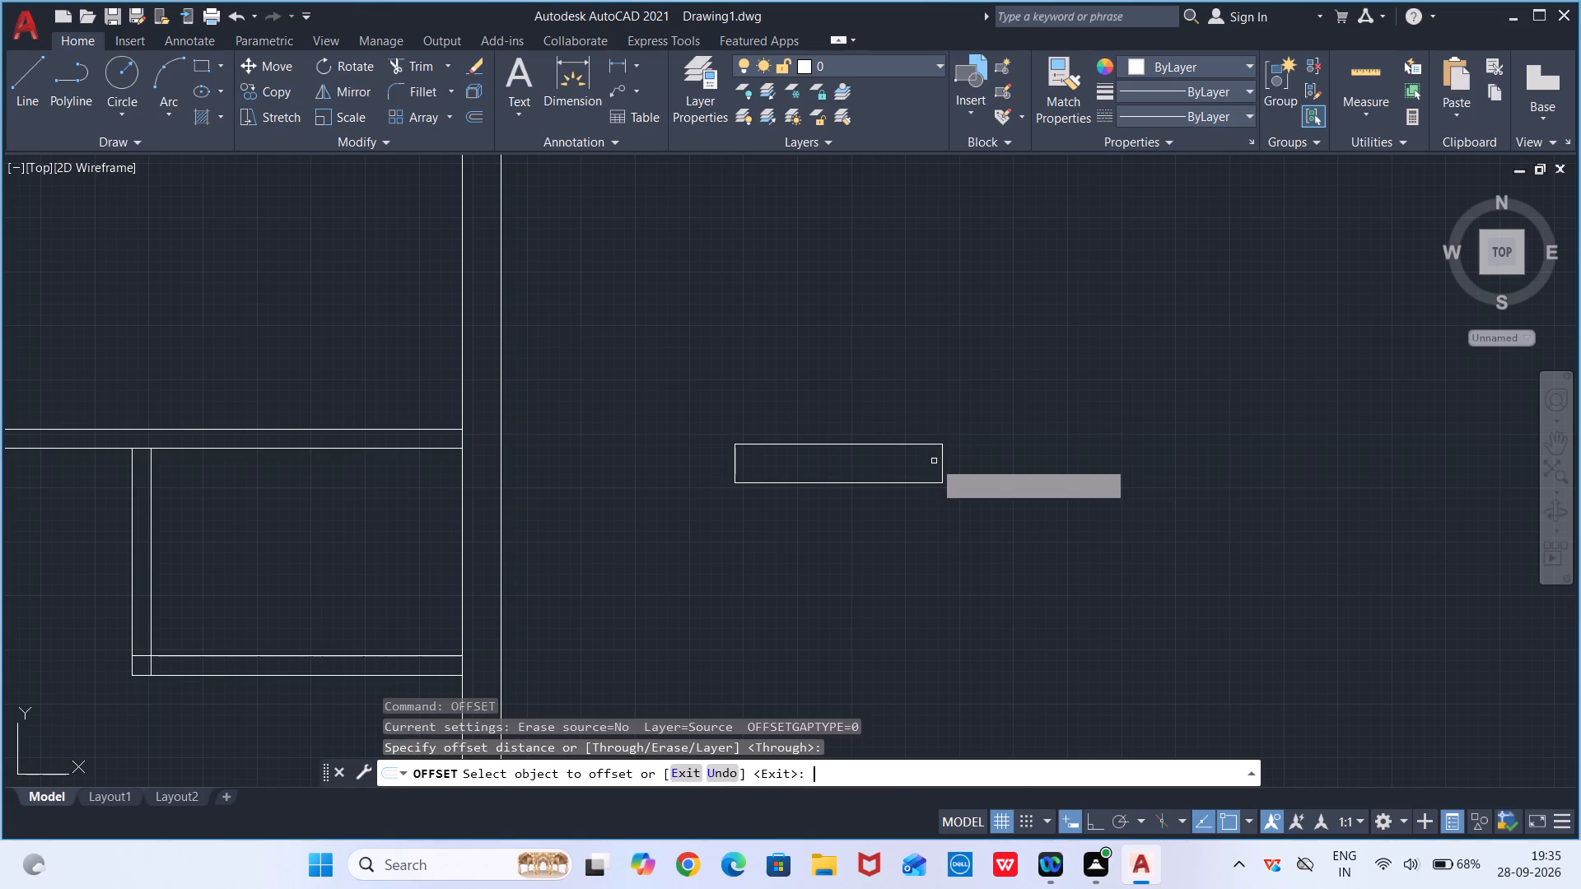
click(891, 444)
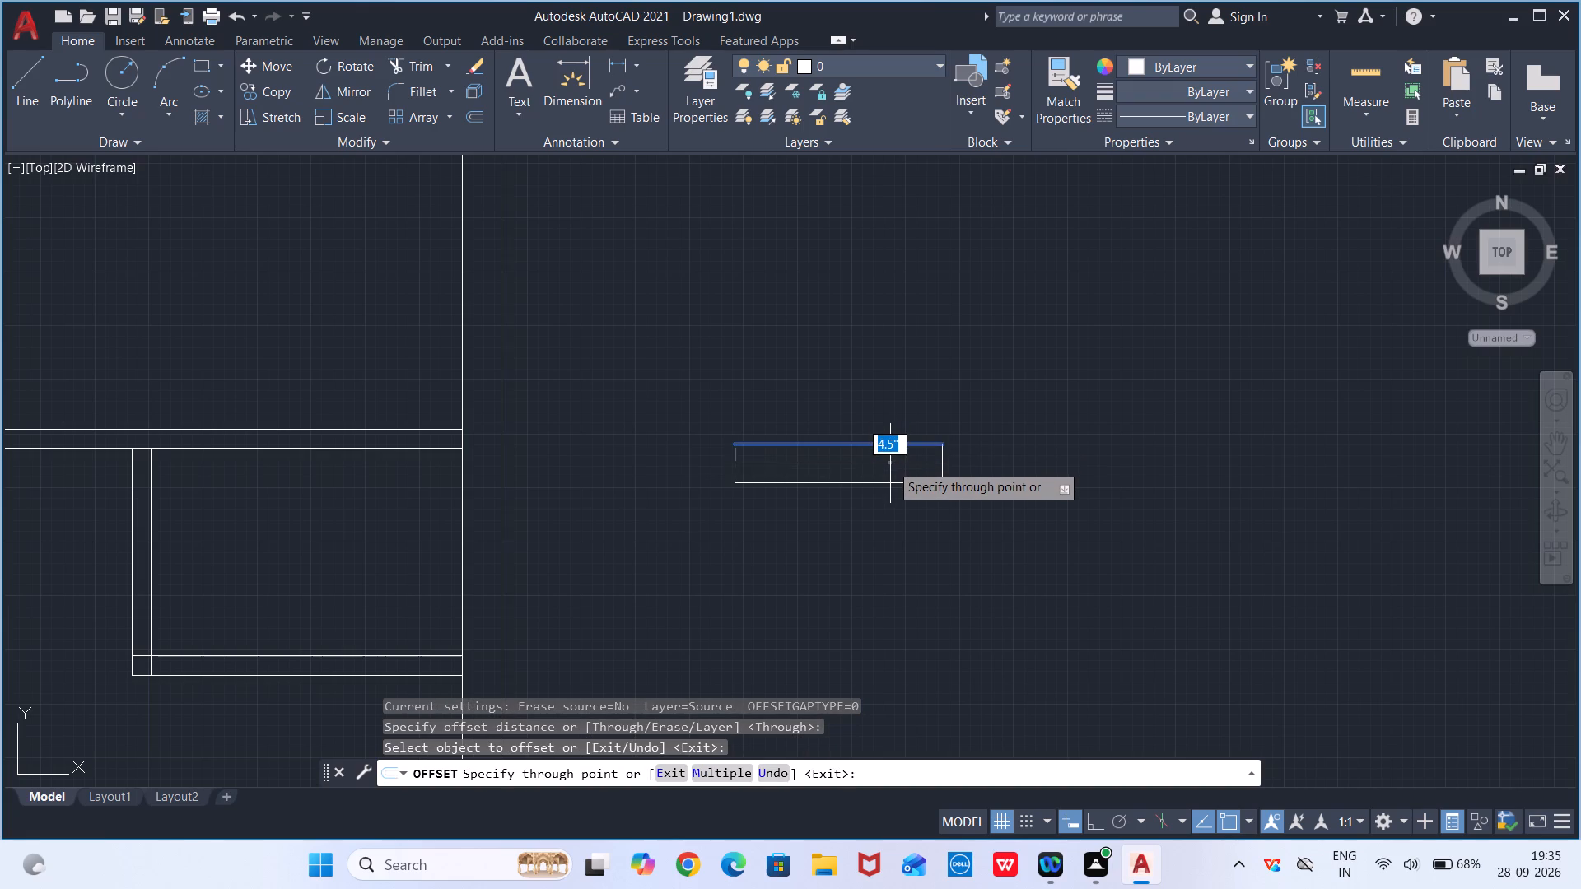
click(888, 461)
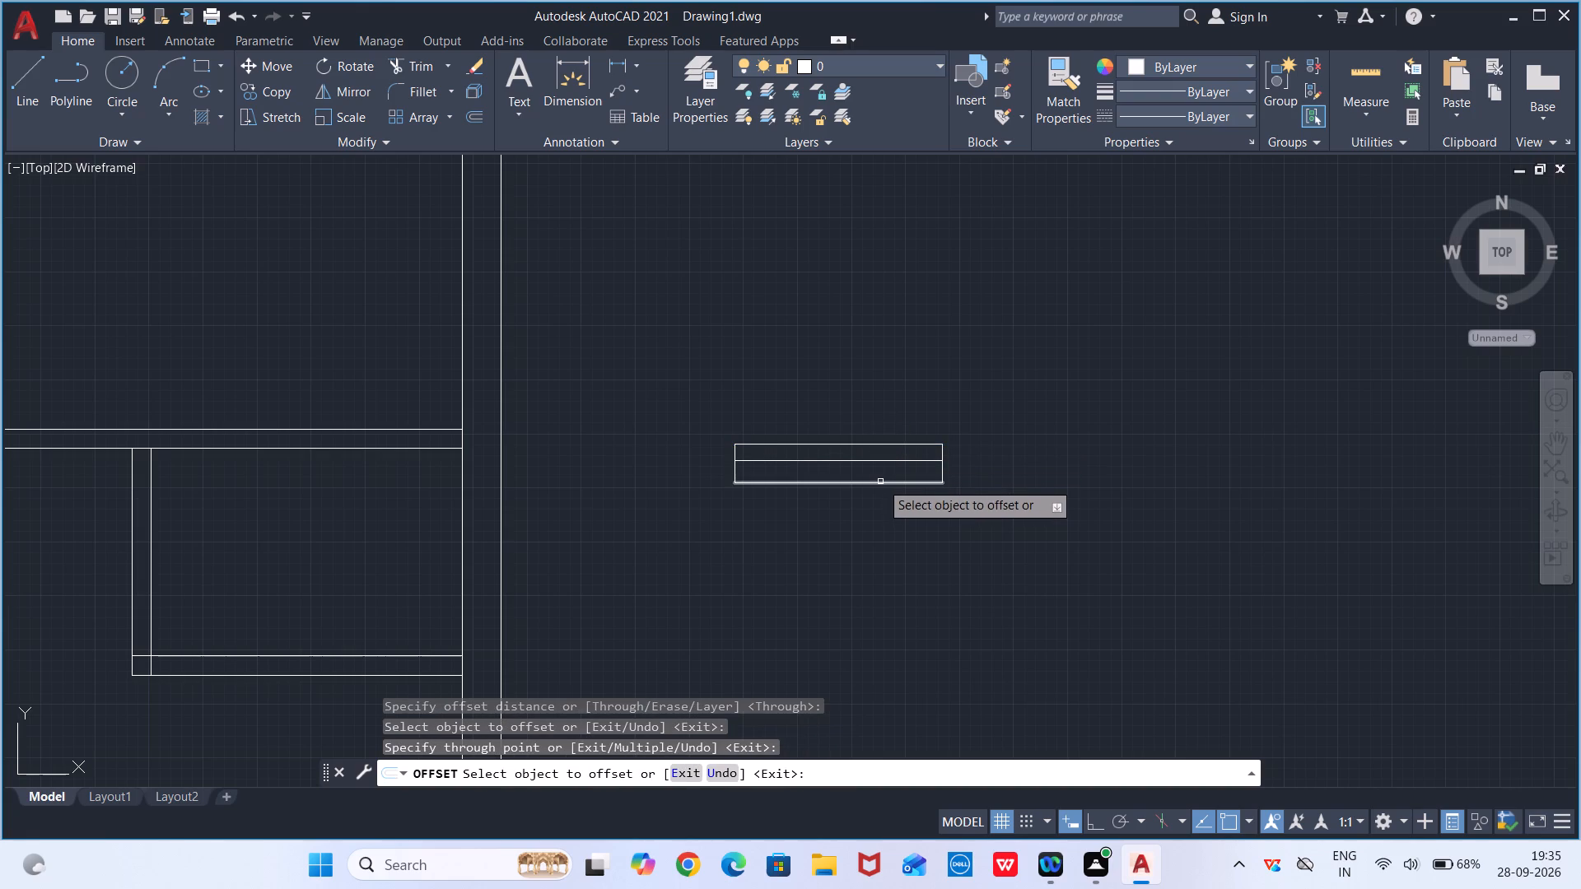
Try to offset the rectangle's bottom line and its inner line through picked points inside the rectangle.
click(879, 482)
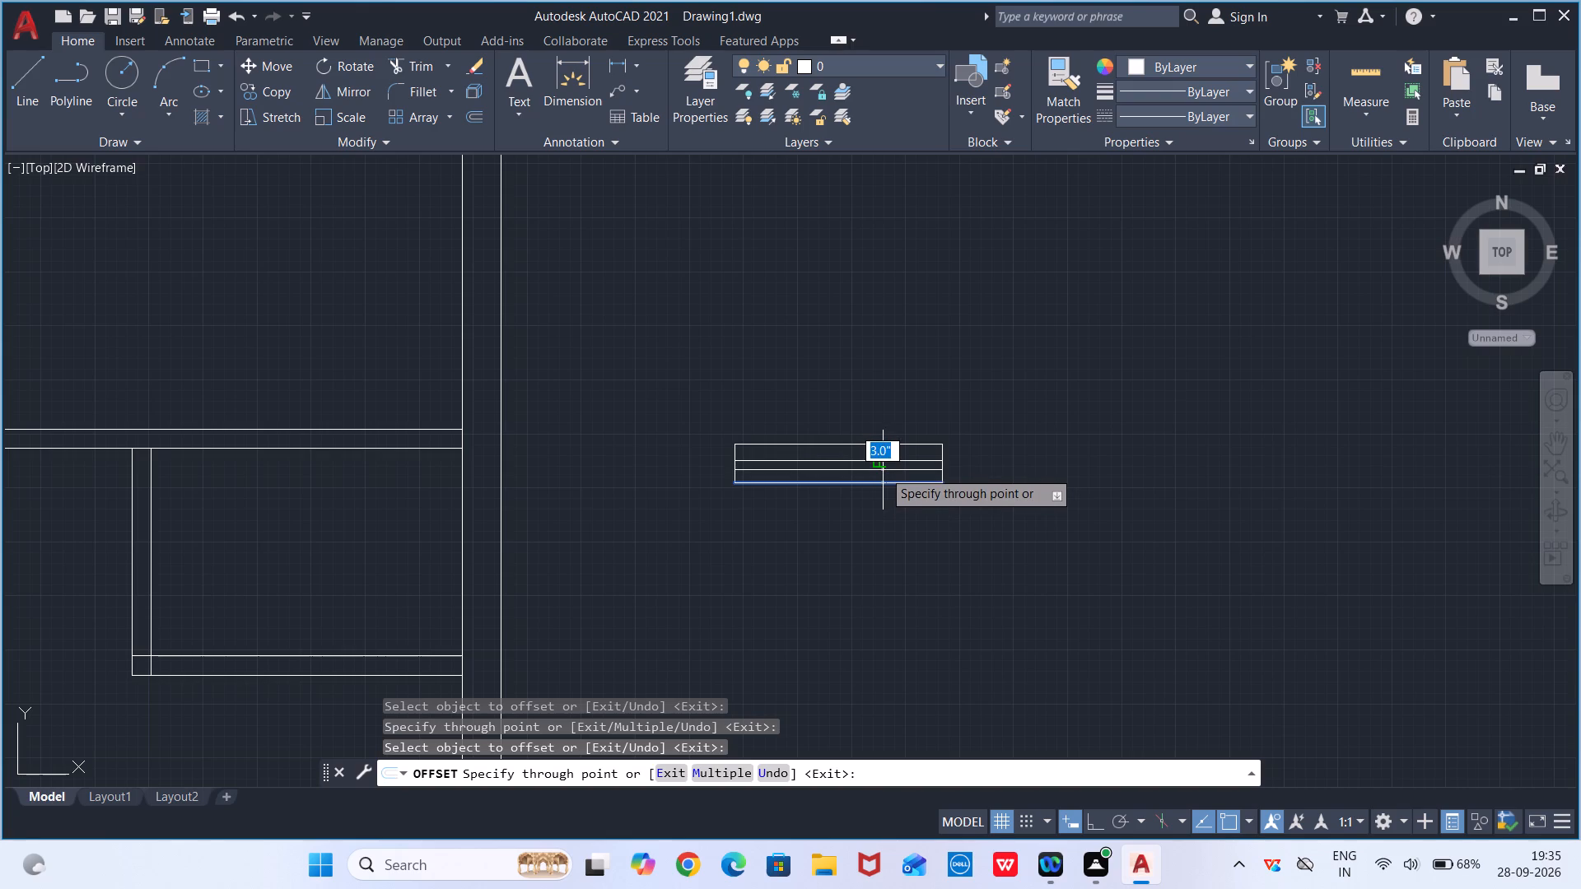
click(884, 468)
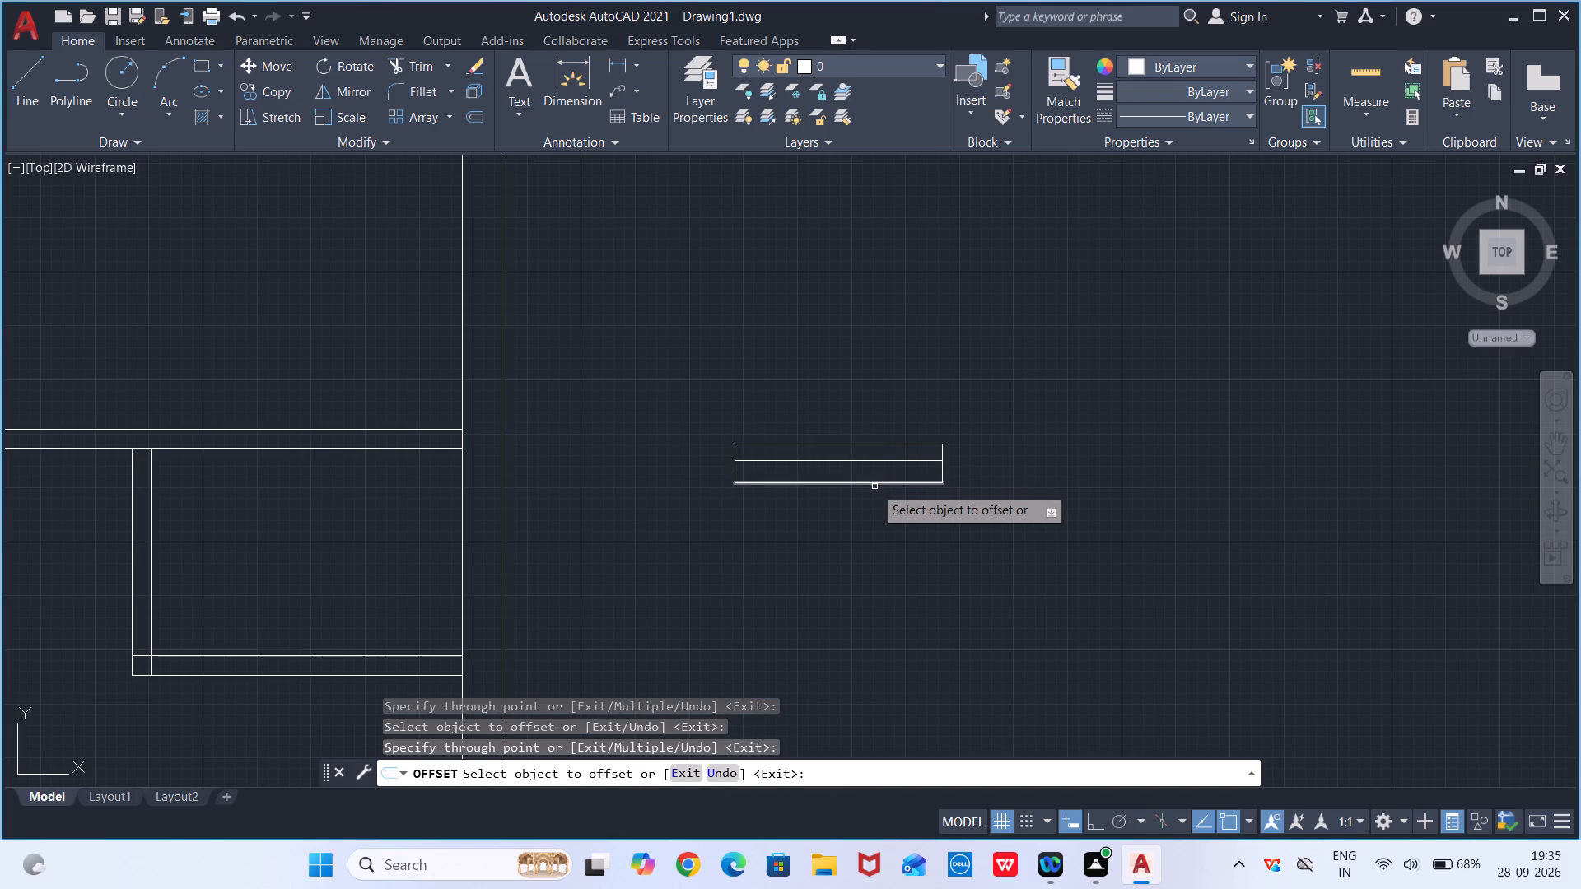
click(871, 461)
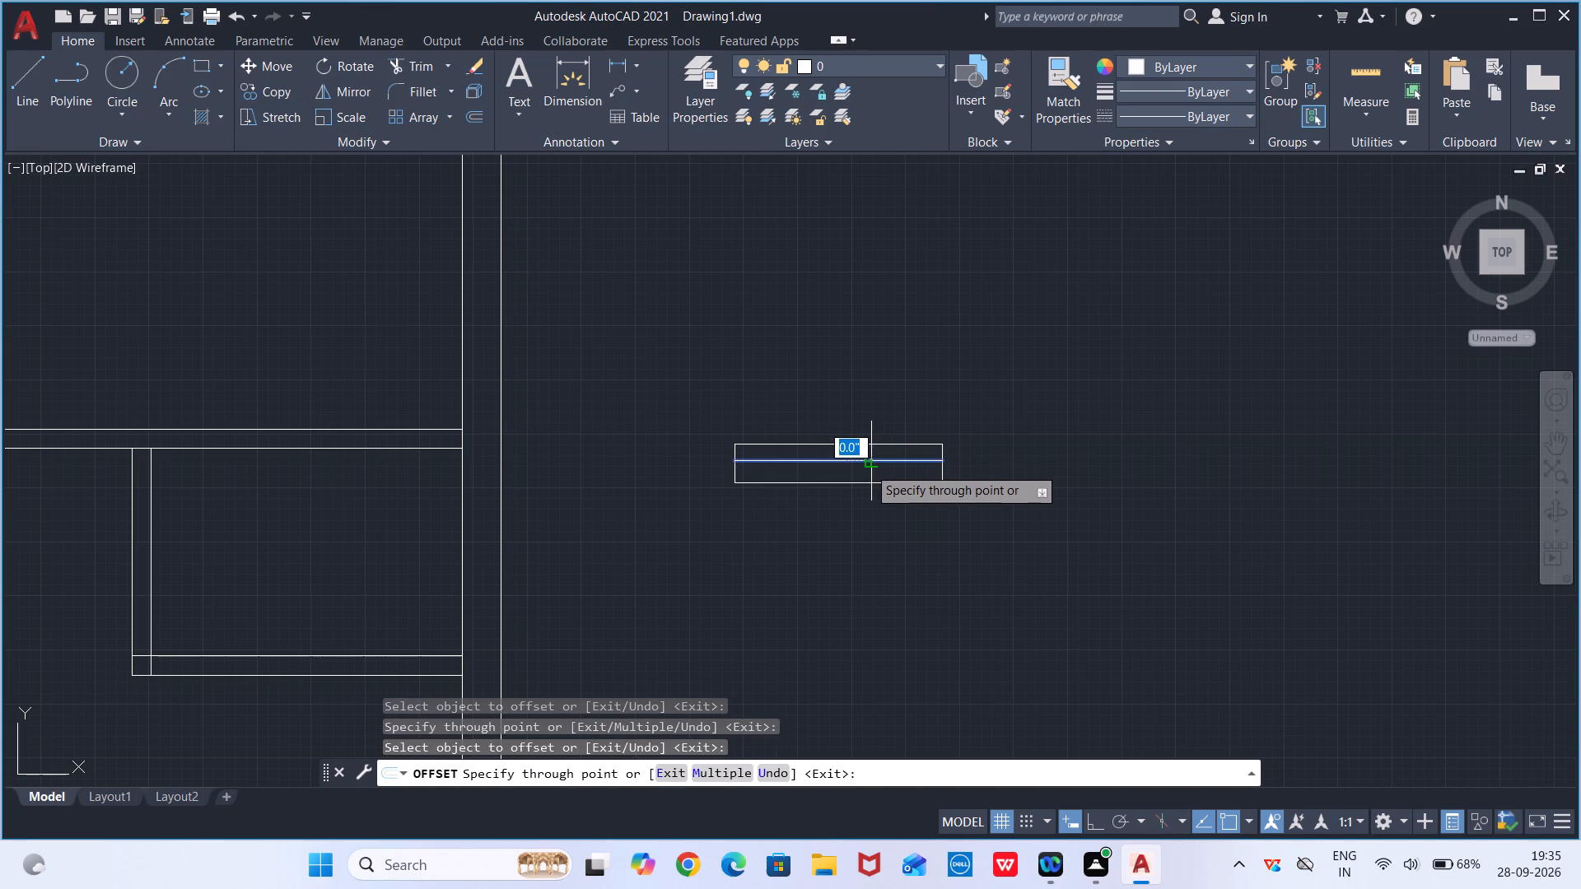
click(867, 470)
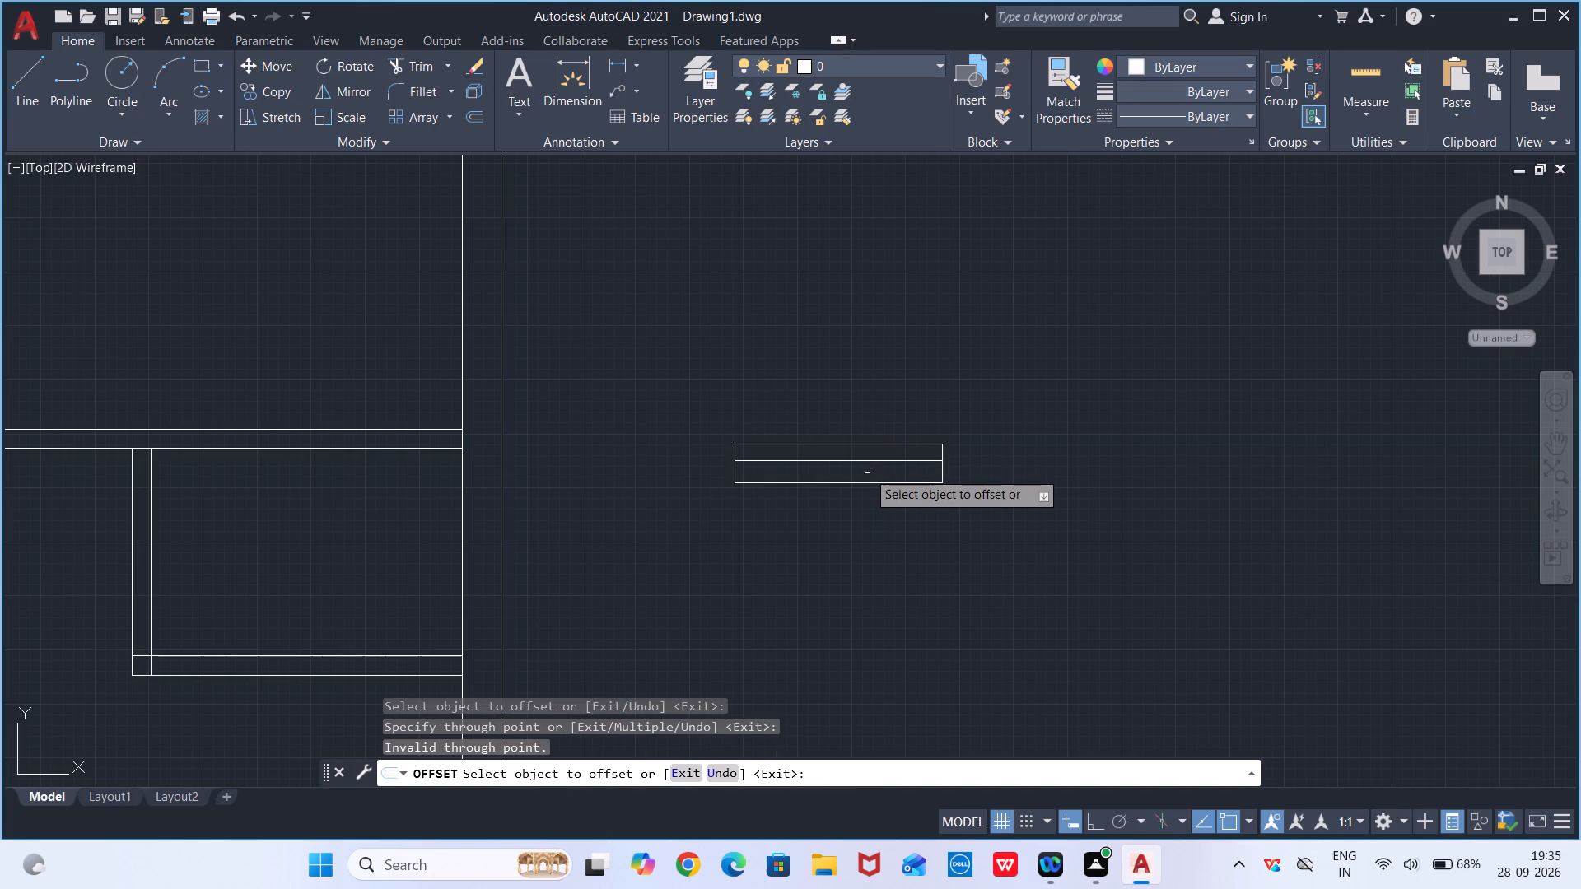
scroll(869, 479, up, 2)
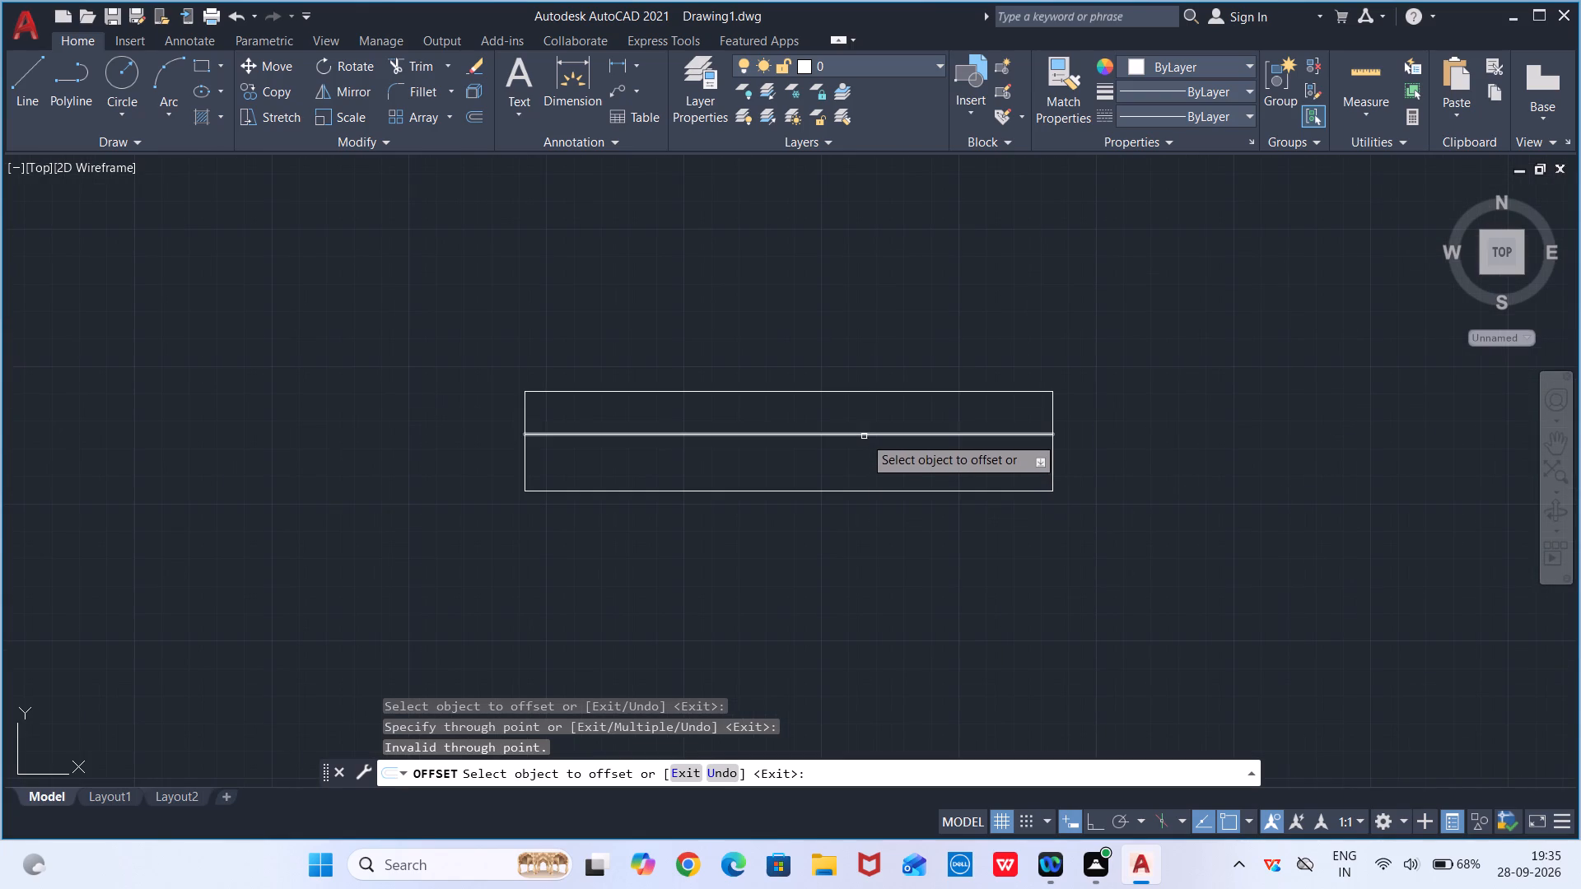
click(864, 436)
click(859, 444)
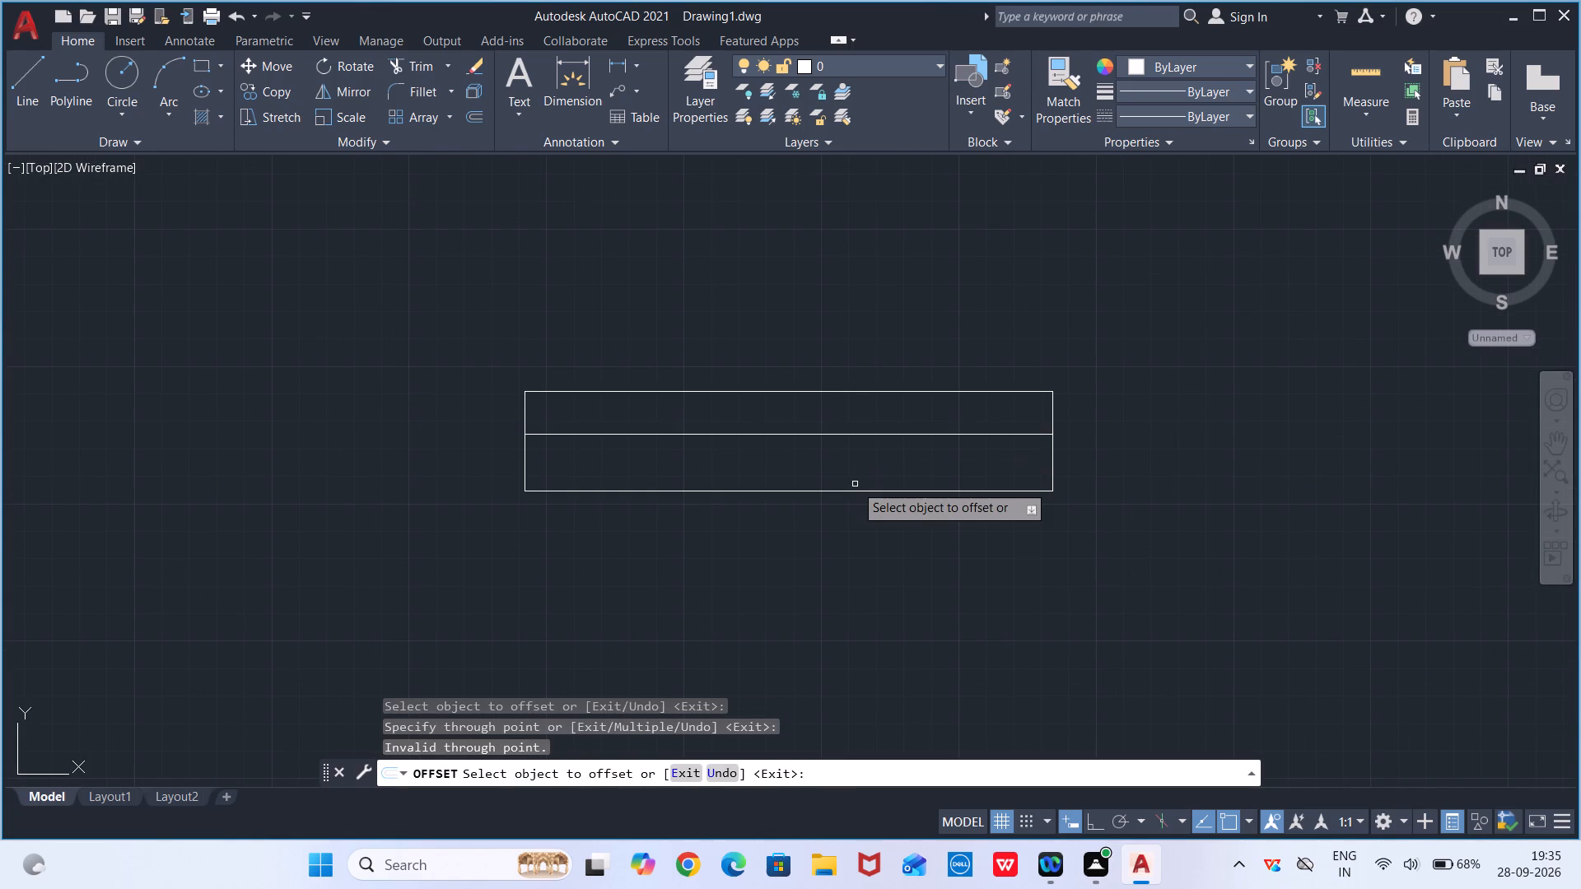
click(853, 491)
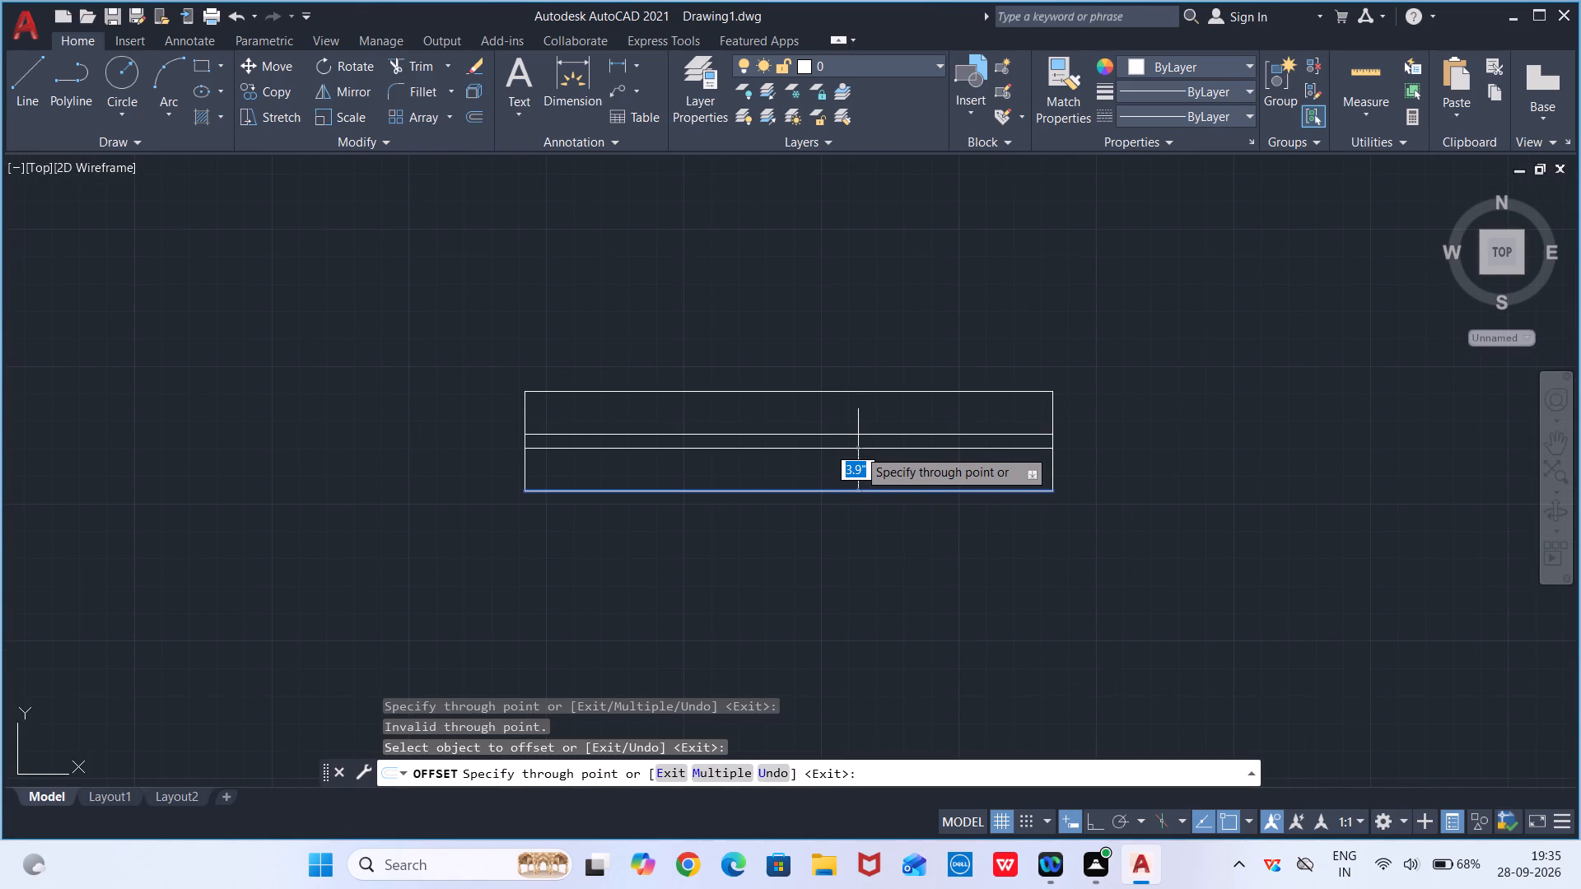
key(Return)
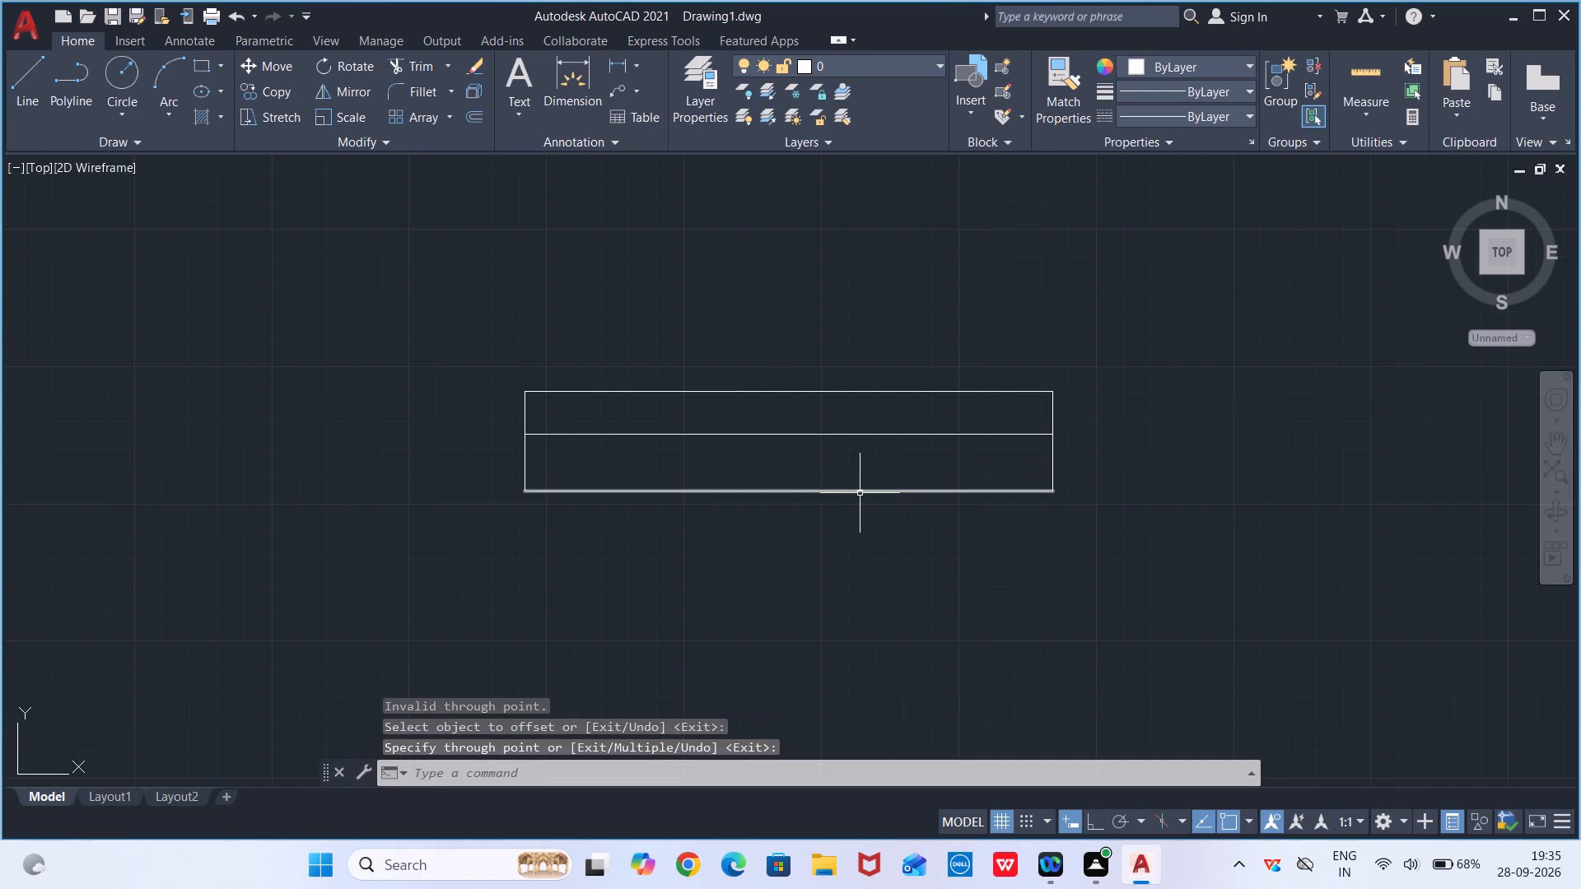
Offset the 4' by 9" rectangle's bottom line 3.8" upward into the rectangle.
click(860, 493)
text(og)
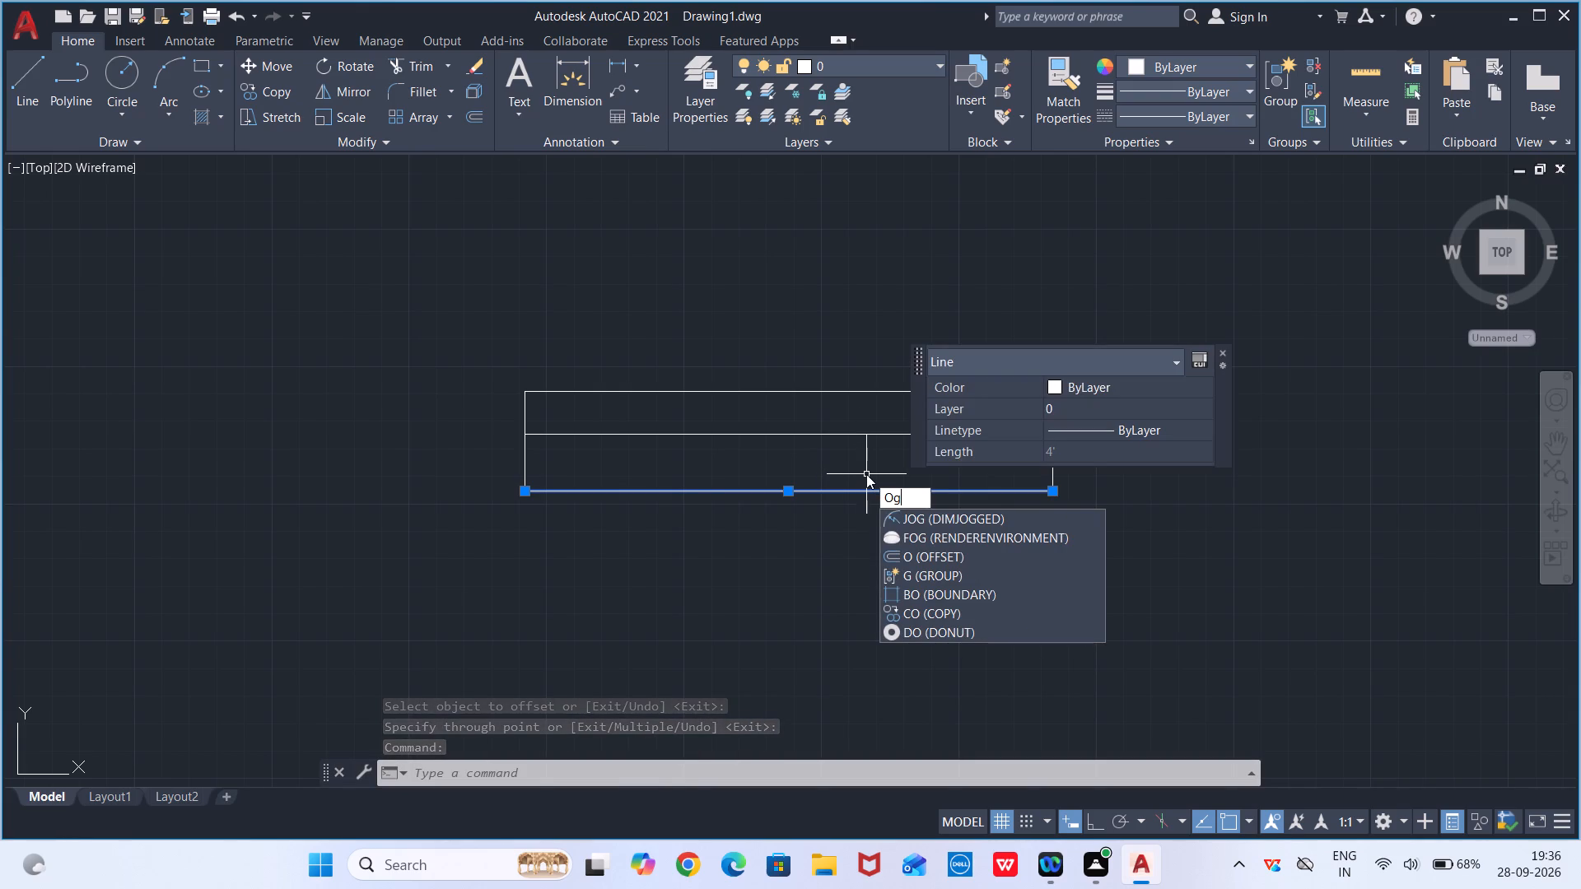
key(BackSpace)
key(f)
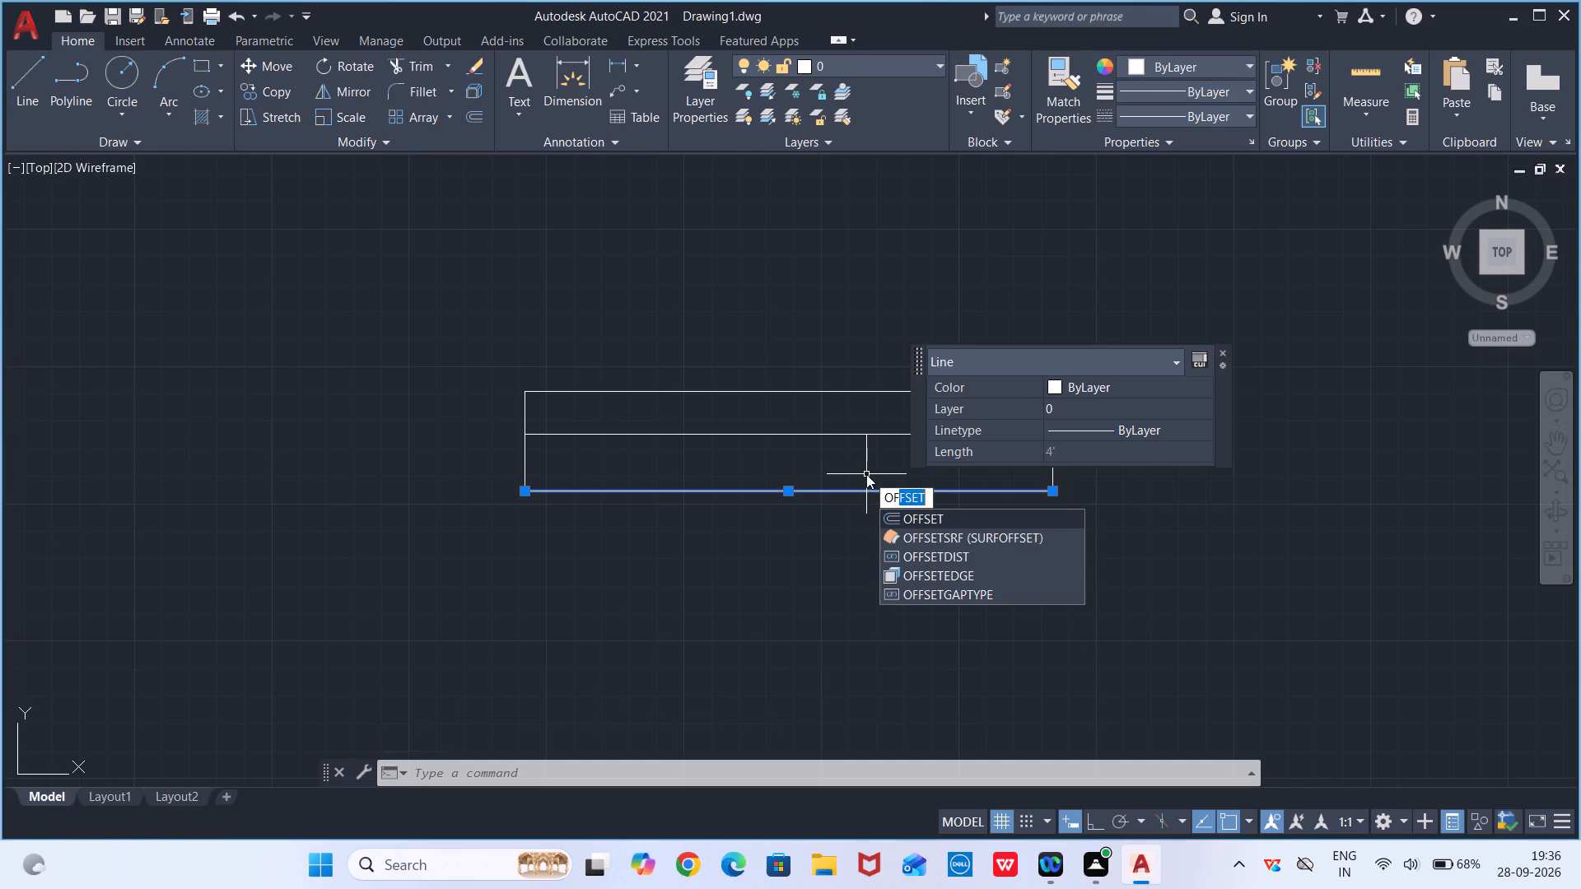
key(Return)
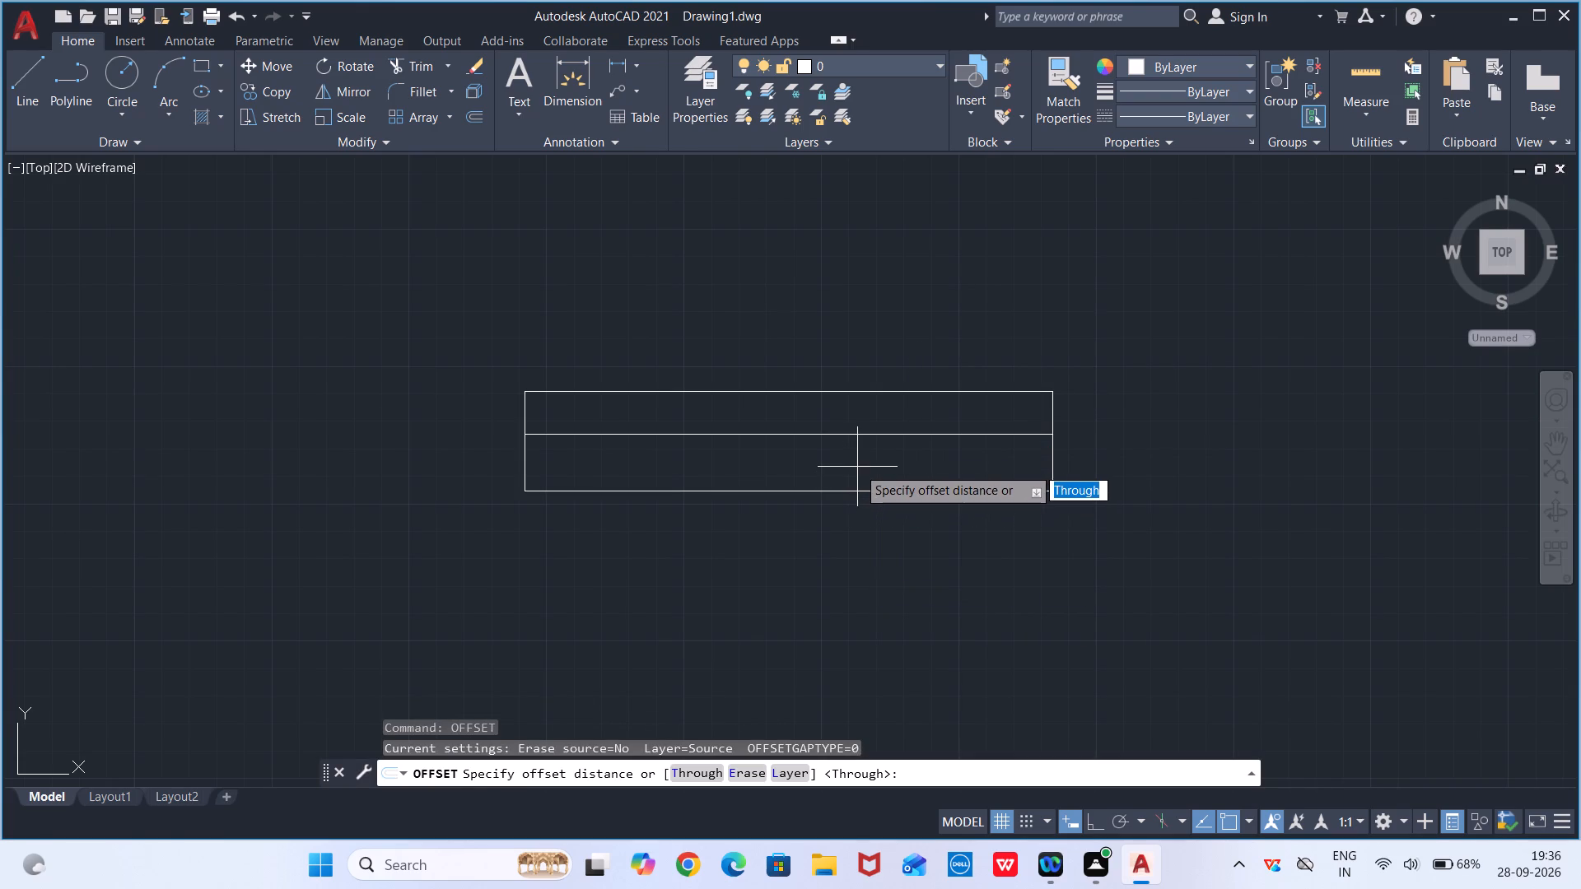
text(3.8")
key(Return)
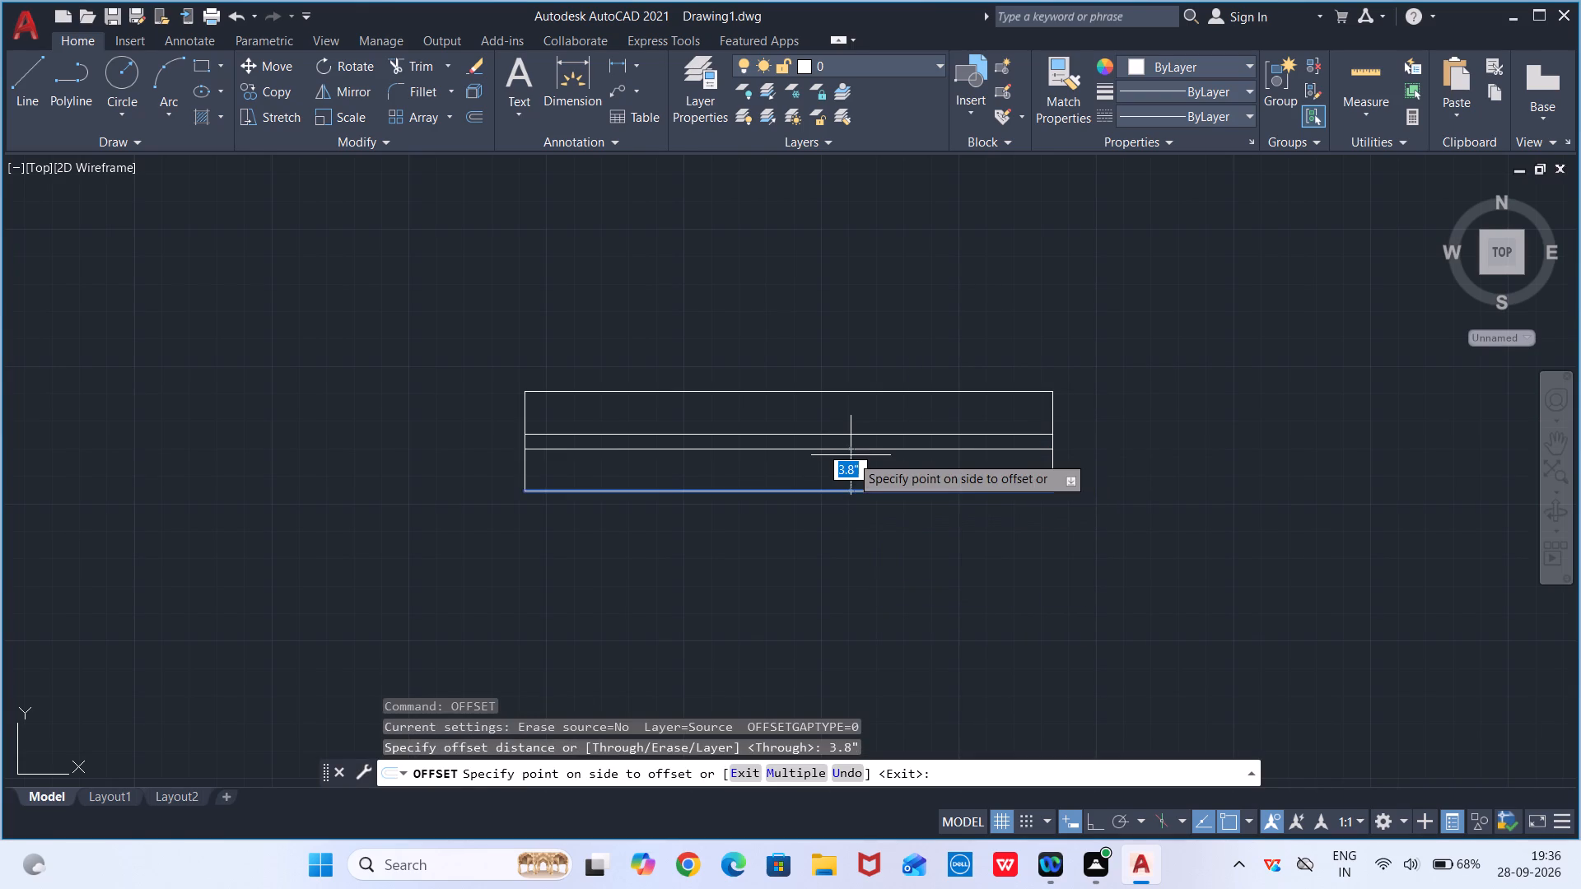
click(786, 446)
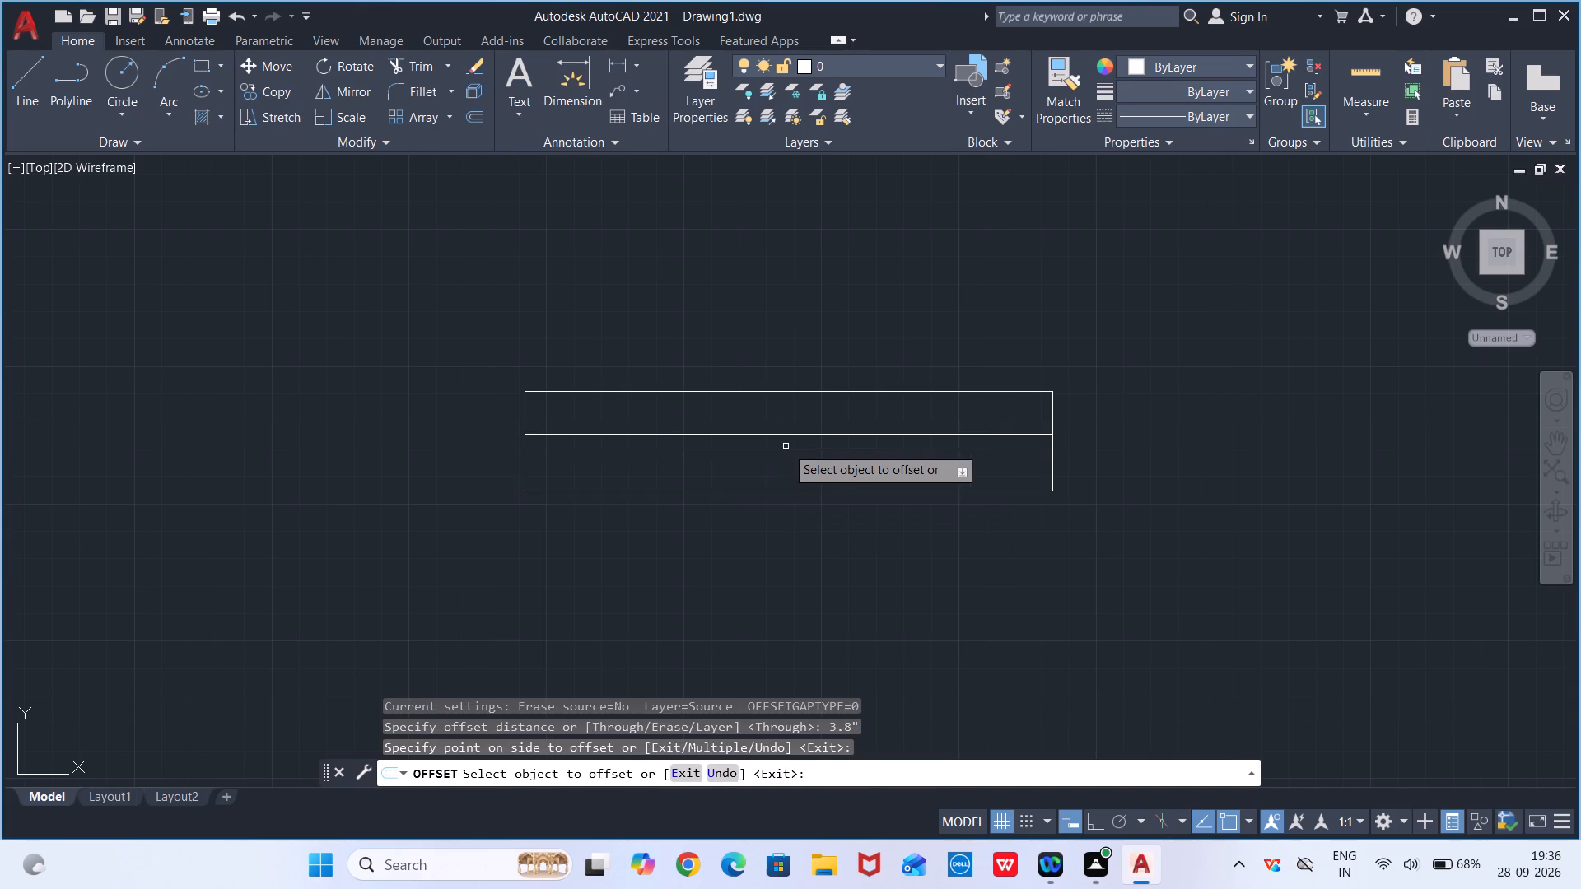
key(Escape)
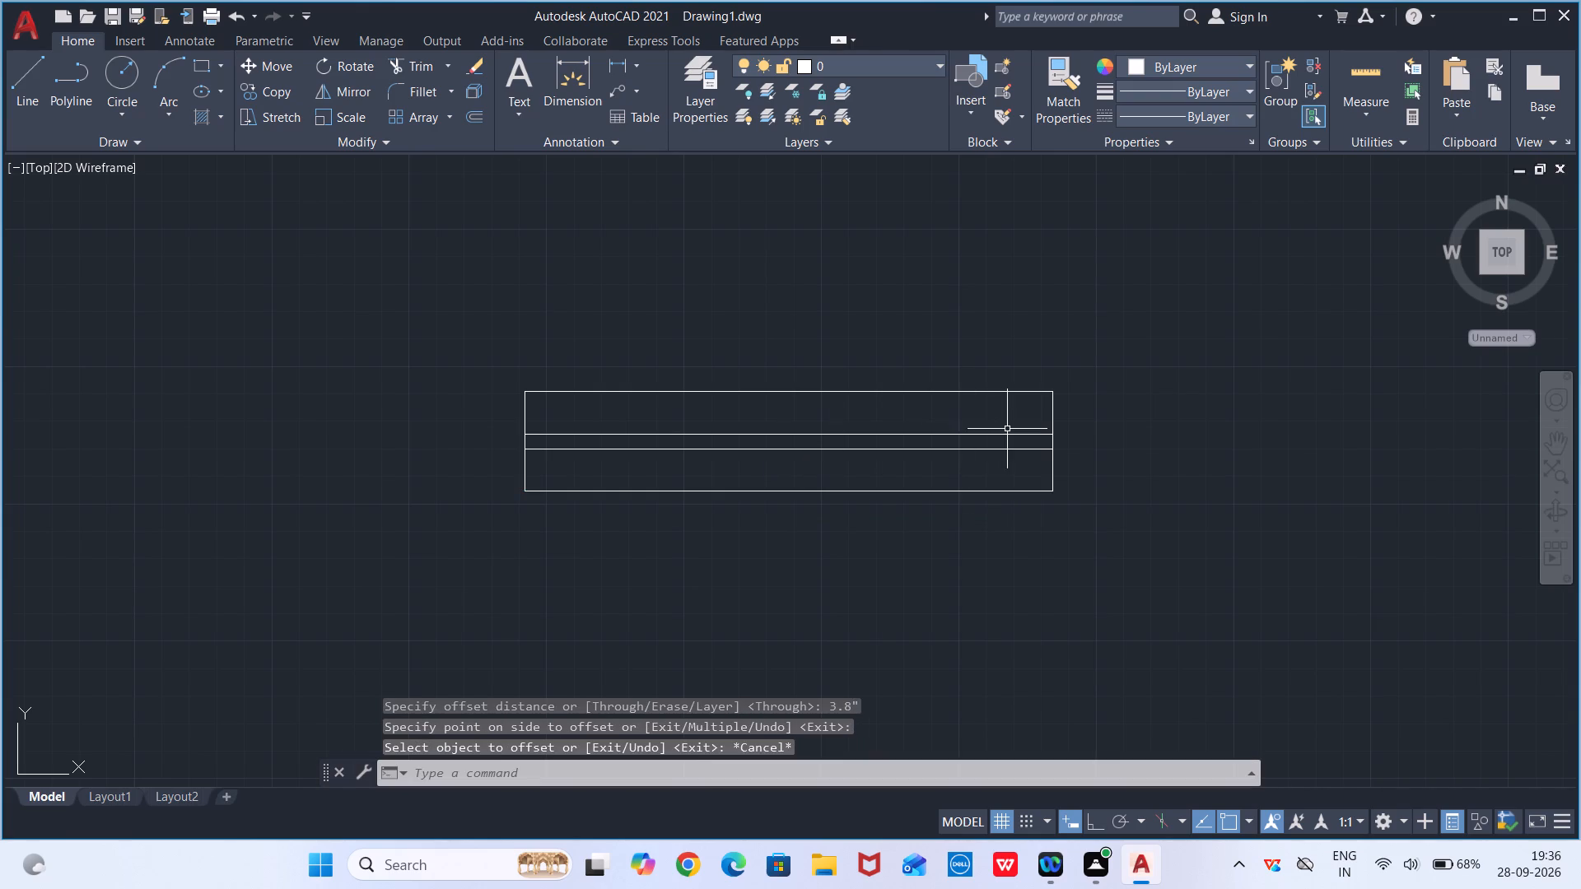
Copy the horizontal 4' by 9" window symbol from its lower-right corner into the plan's top wall, above the upper-left room.
scroll(1007, 429, down, 2)
drag(1102, 406, 1126, 508)
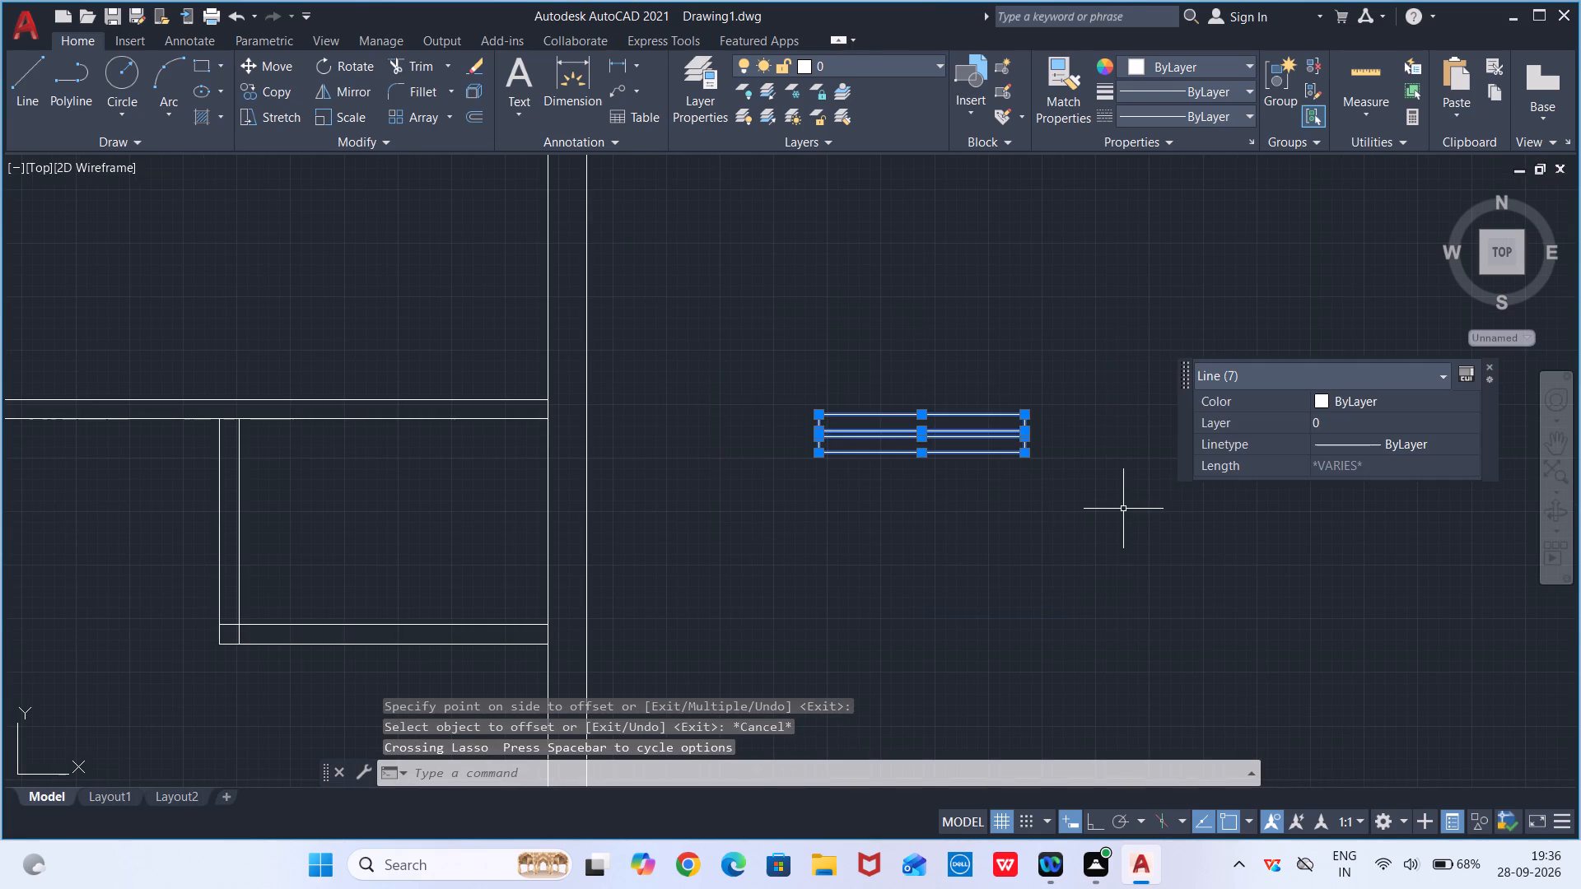
text(co)
key(Return)
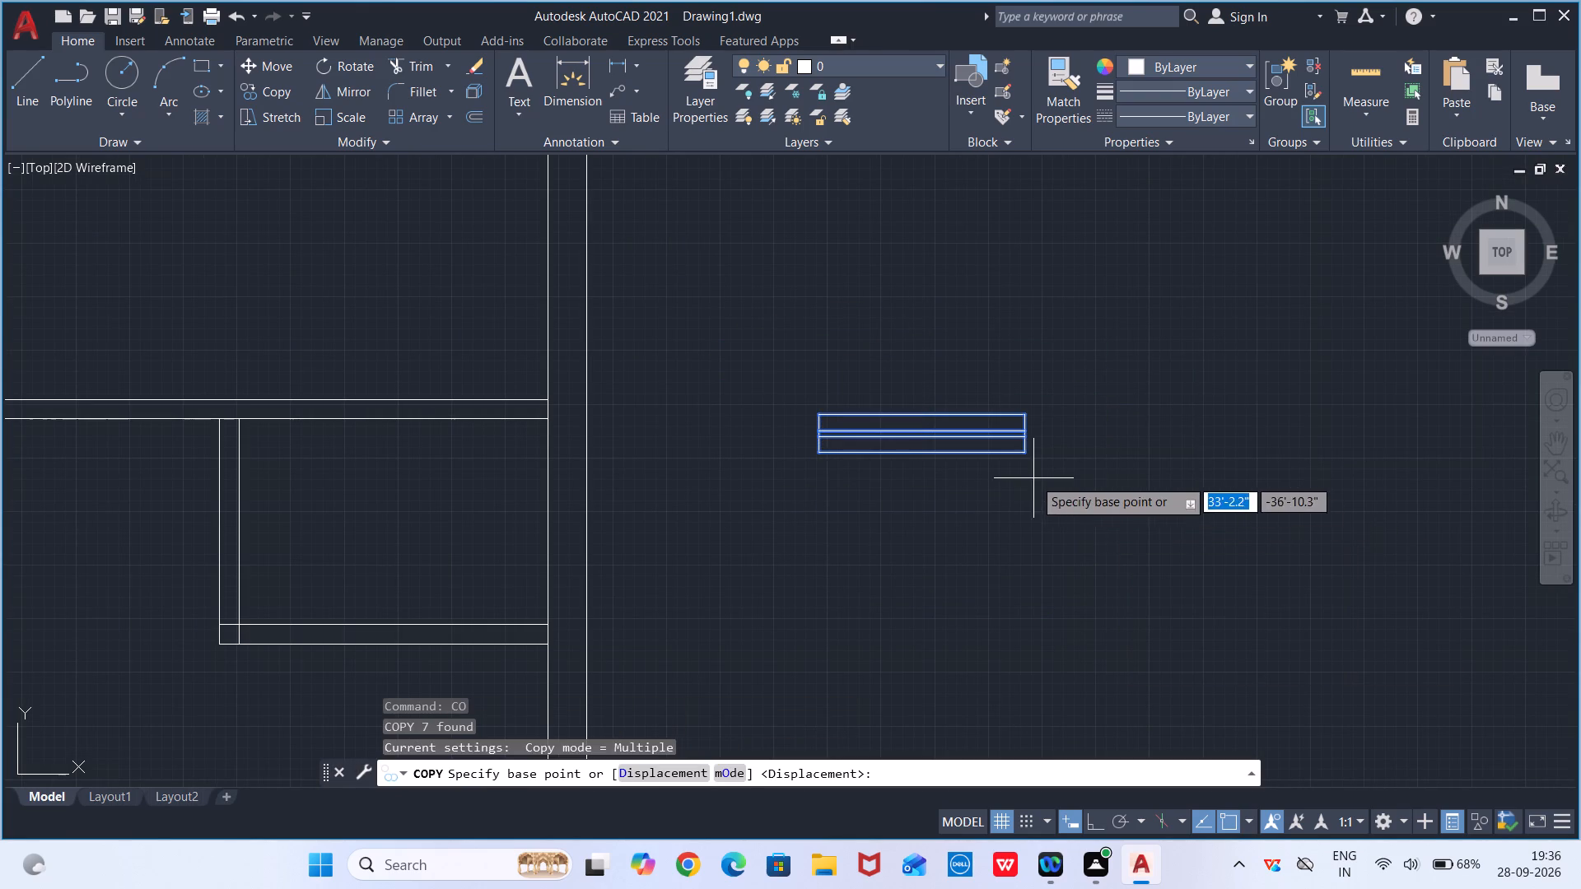
click(1024, 454)
scroll(657, 471, down, 5)
middle_drag(646, 464, 1008, 679)
scroll(888, 567, up, 3)
scroll(1015, 648, up, 2)
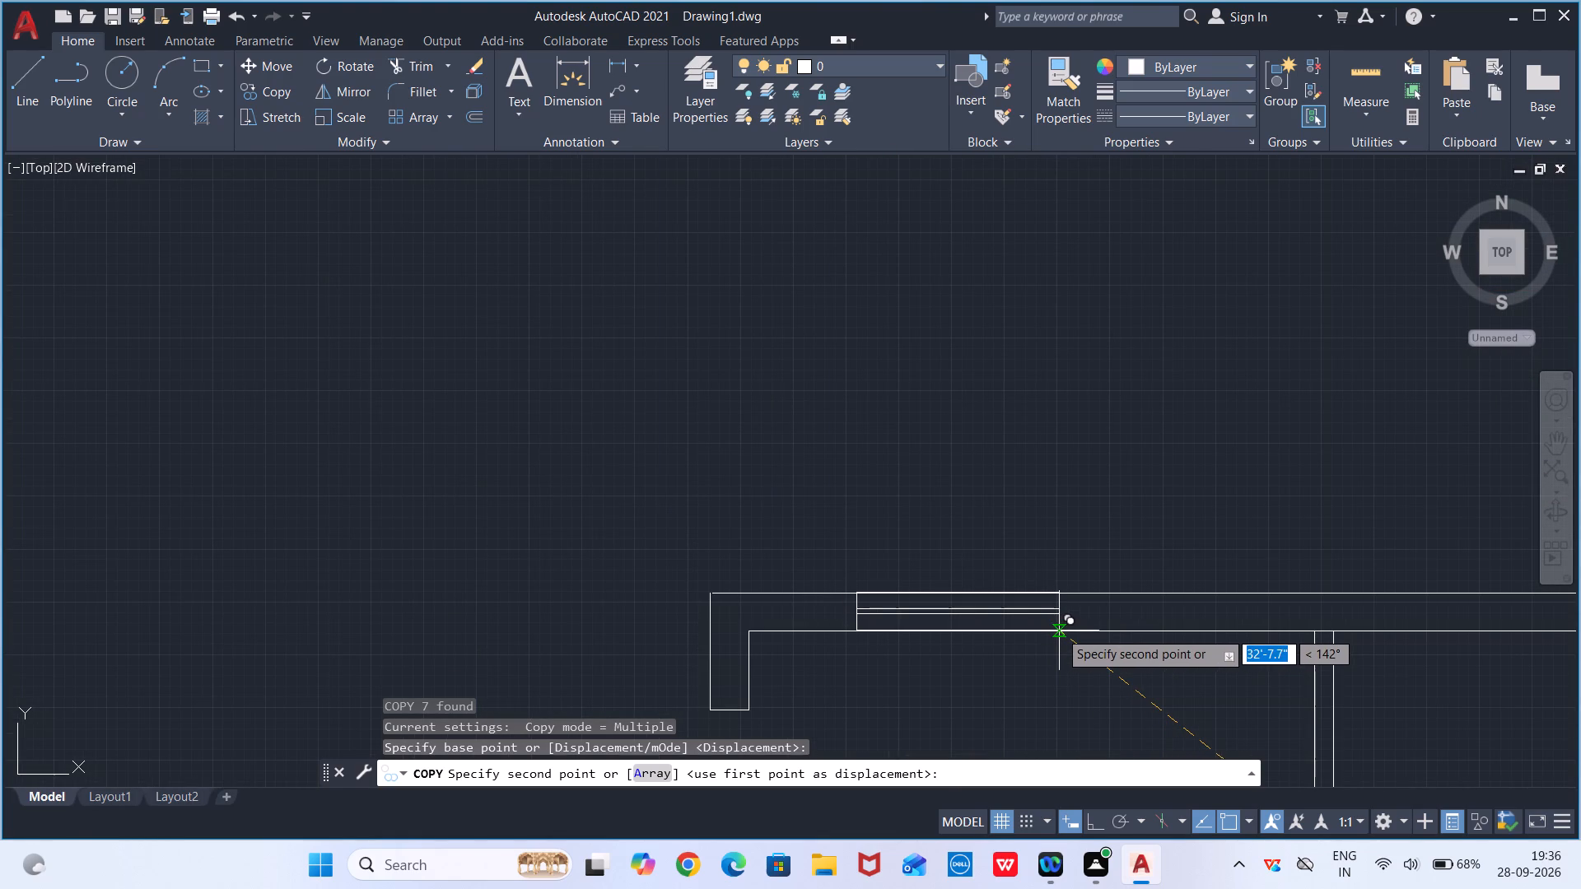
scroll(1056, 635, up, 2)
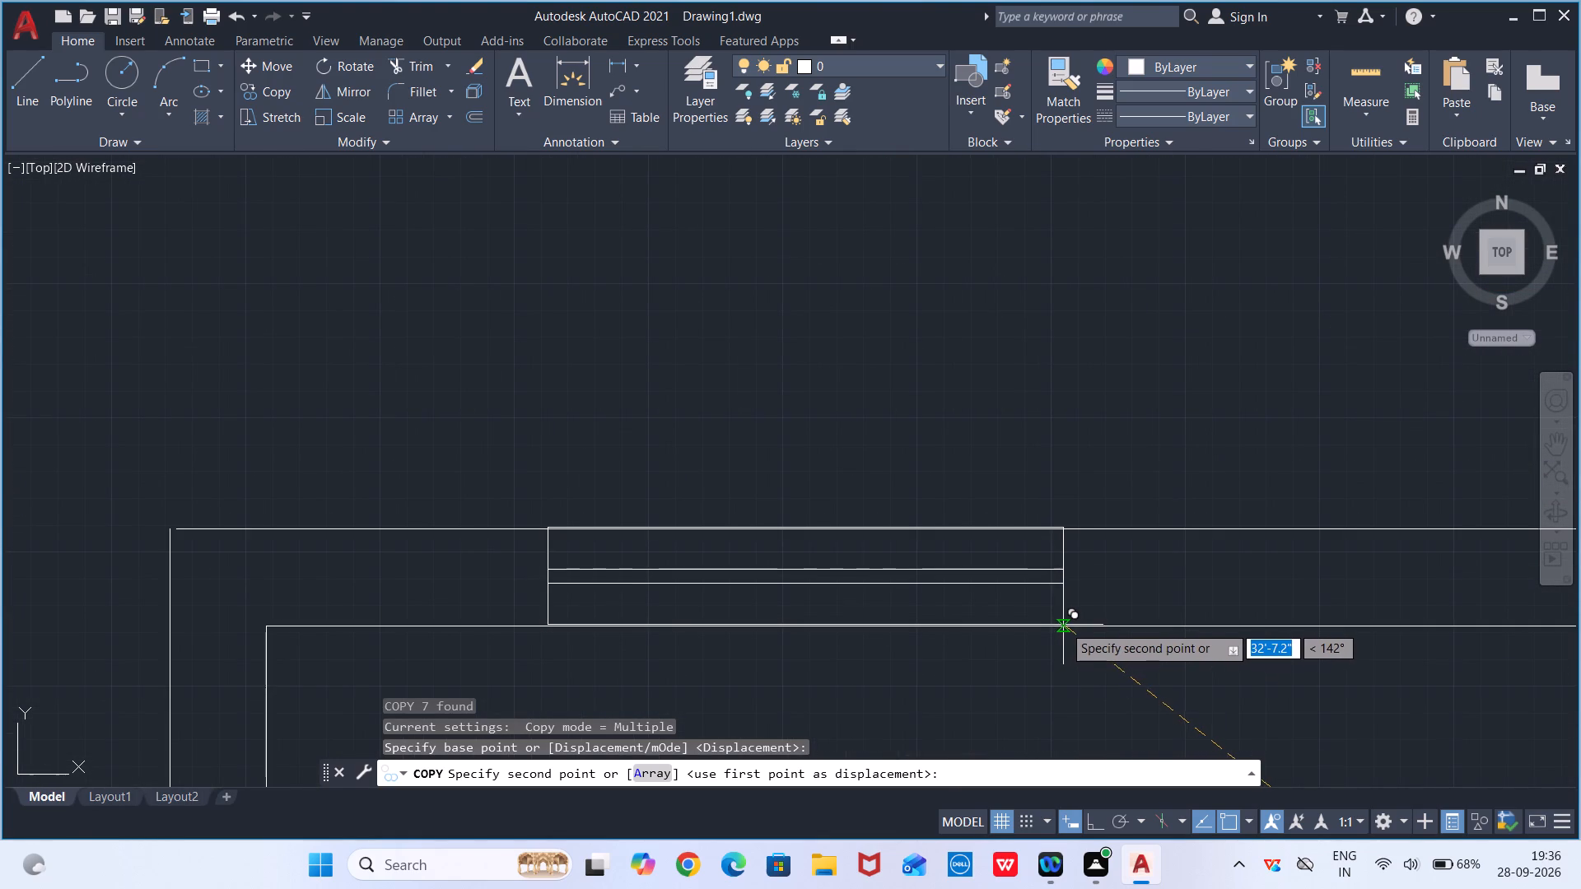
scroll(1070, 629, down, 2)
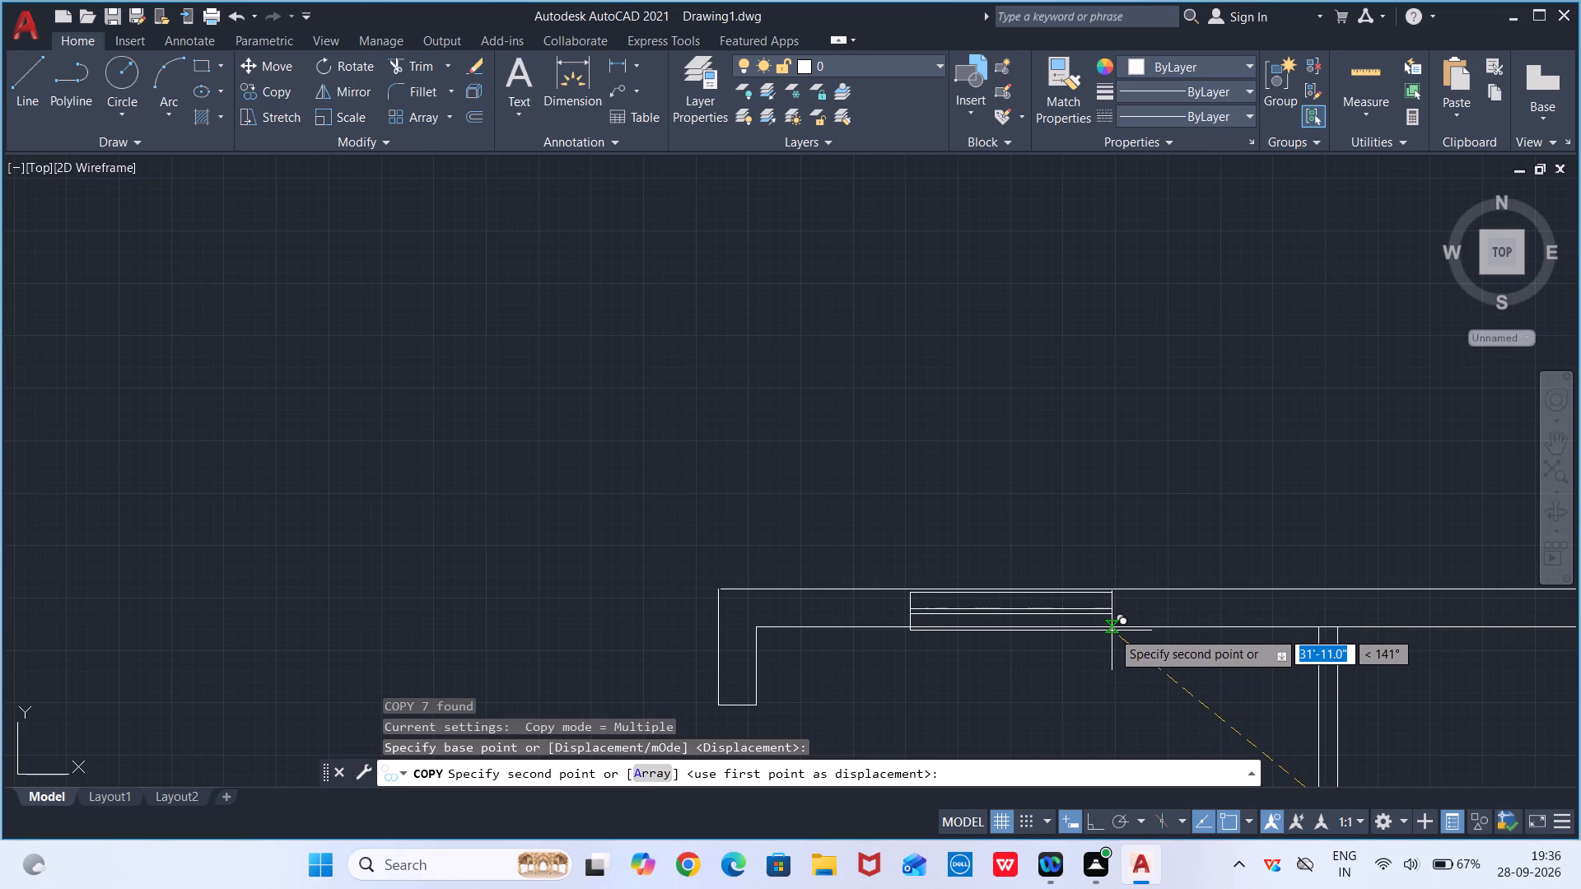
scroll(1108, 626, up, 3)
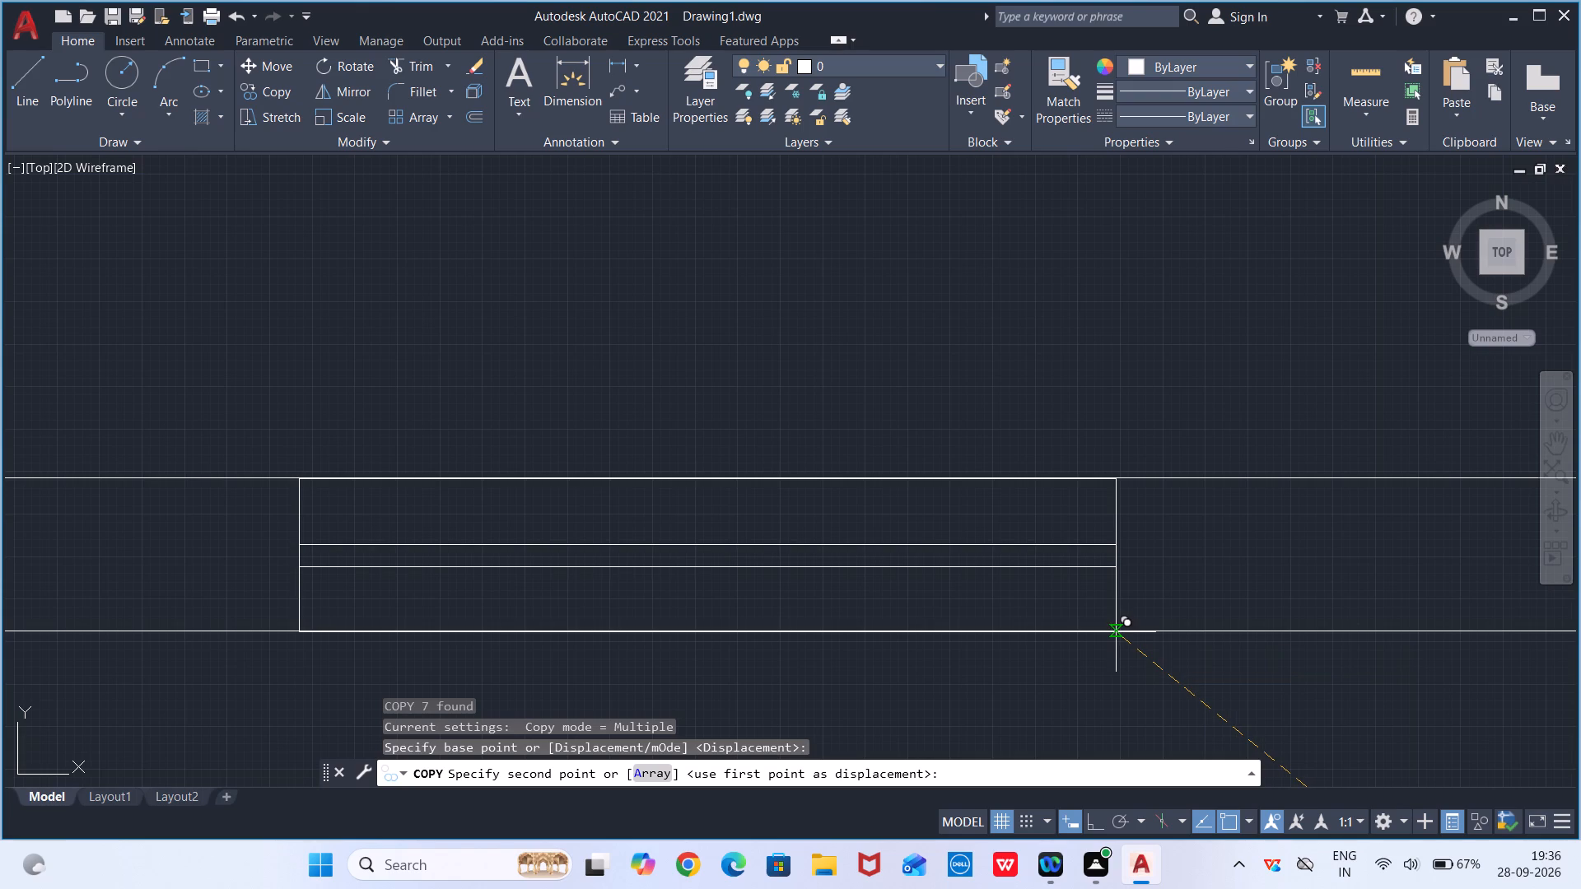
click(1116, 632)
scroll(1175, 630, down, 6)
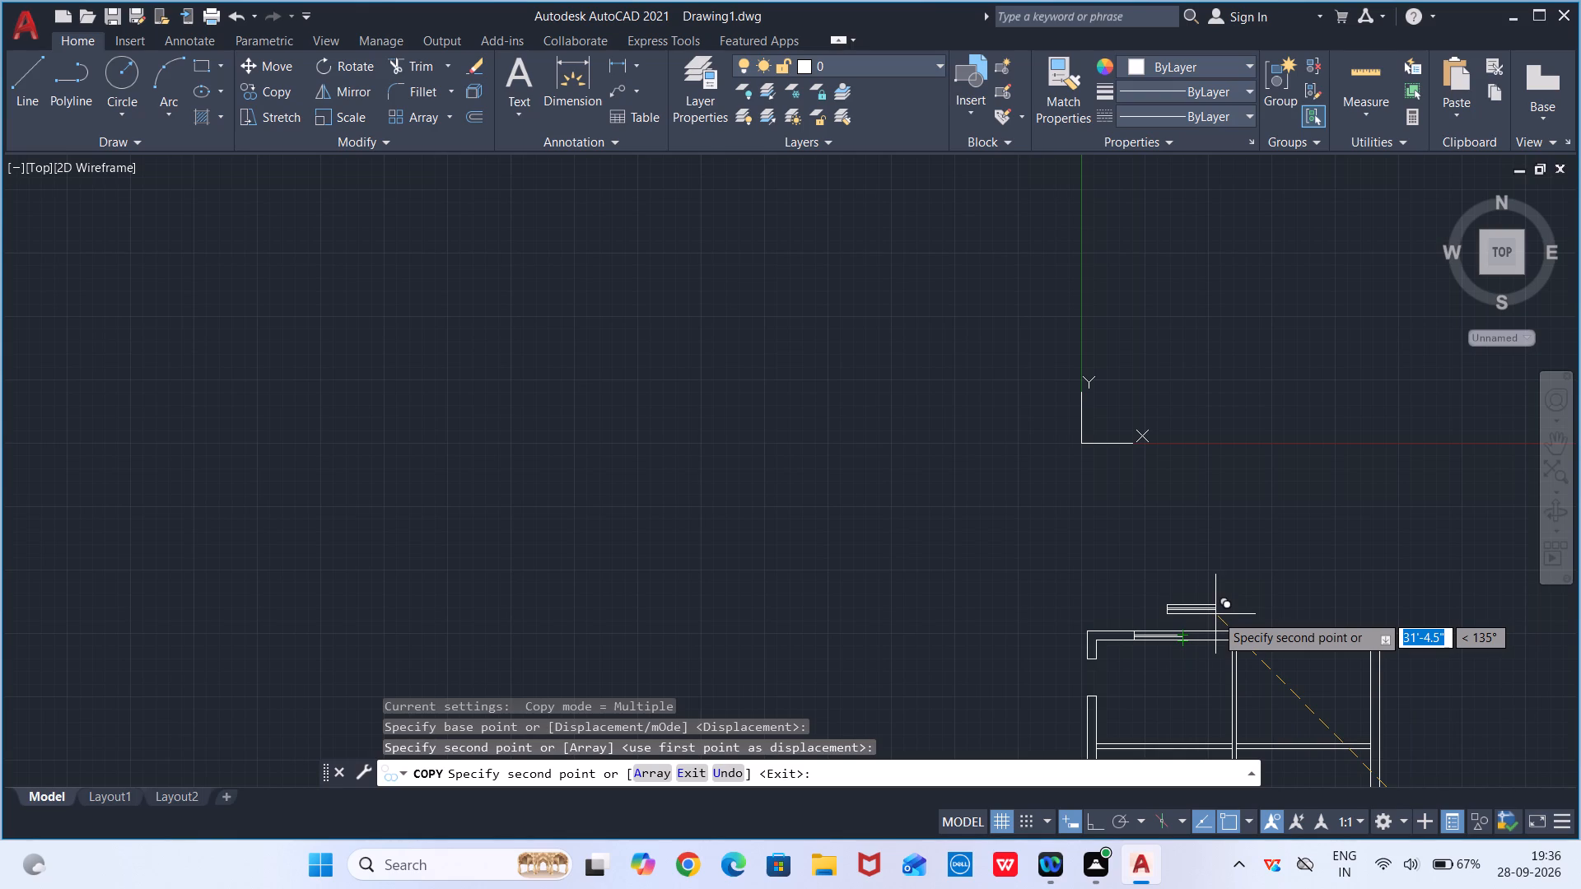
scroll(1139, 561, down, 2)
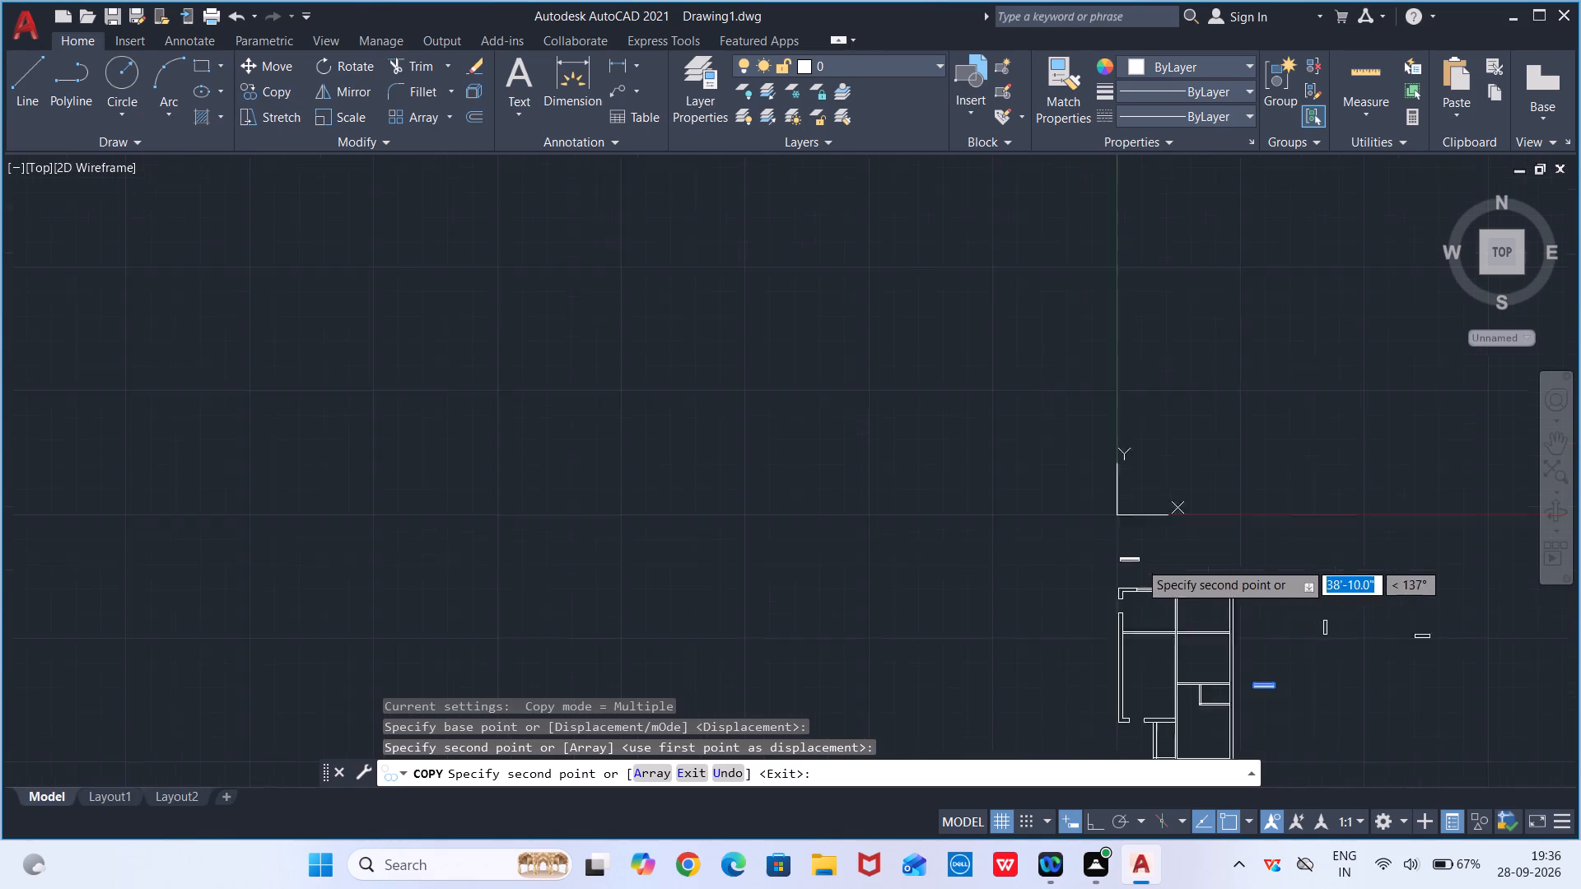
scroll(1139, 561, down, 1)
key(Escape)
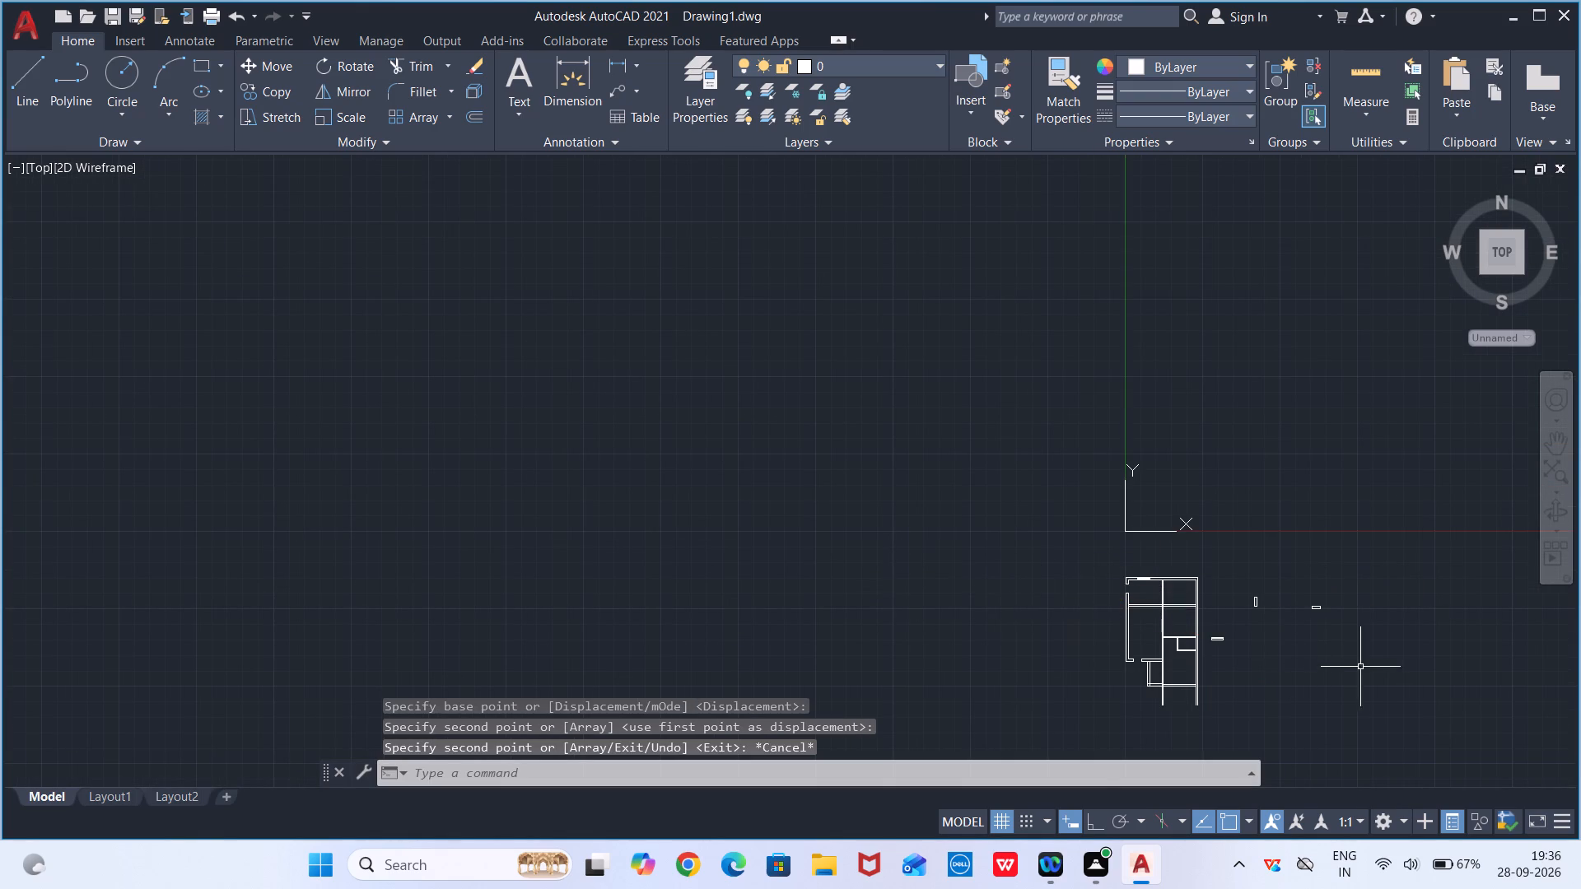
Rotate the original window symbol outside the plan to vertical about its lower-right corner, with Ortho on.
scroll(1360, 665, up, 1)
middle_drag(1345, 668, 985, 600)
scroll(852, 579, up, 3)
middle_drag(567, 549, 704, 533)
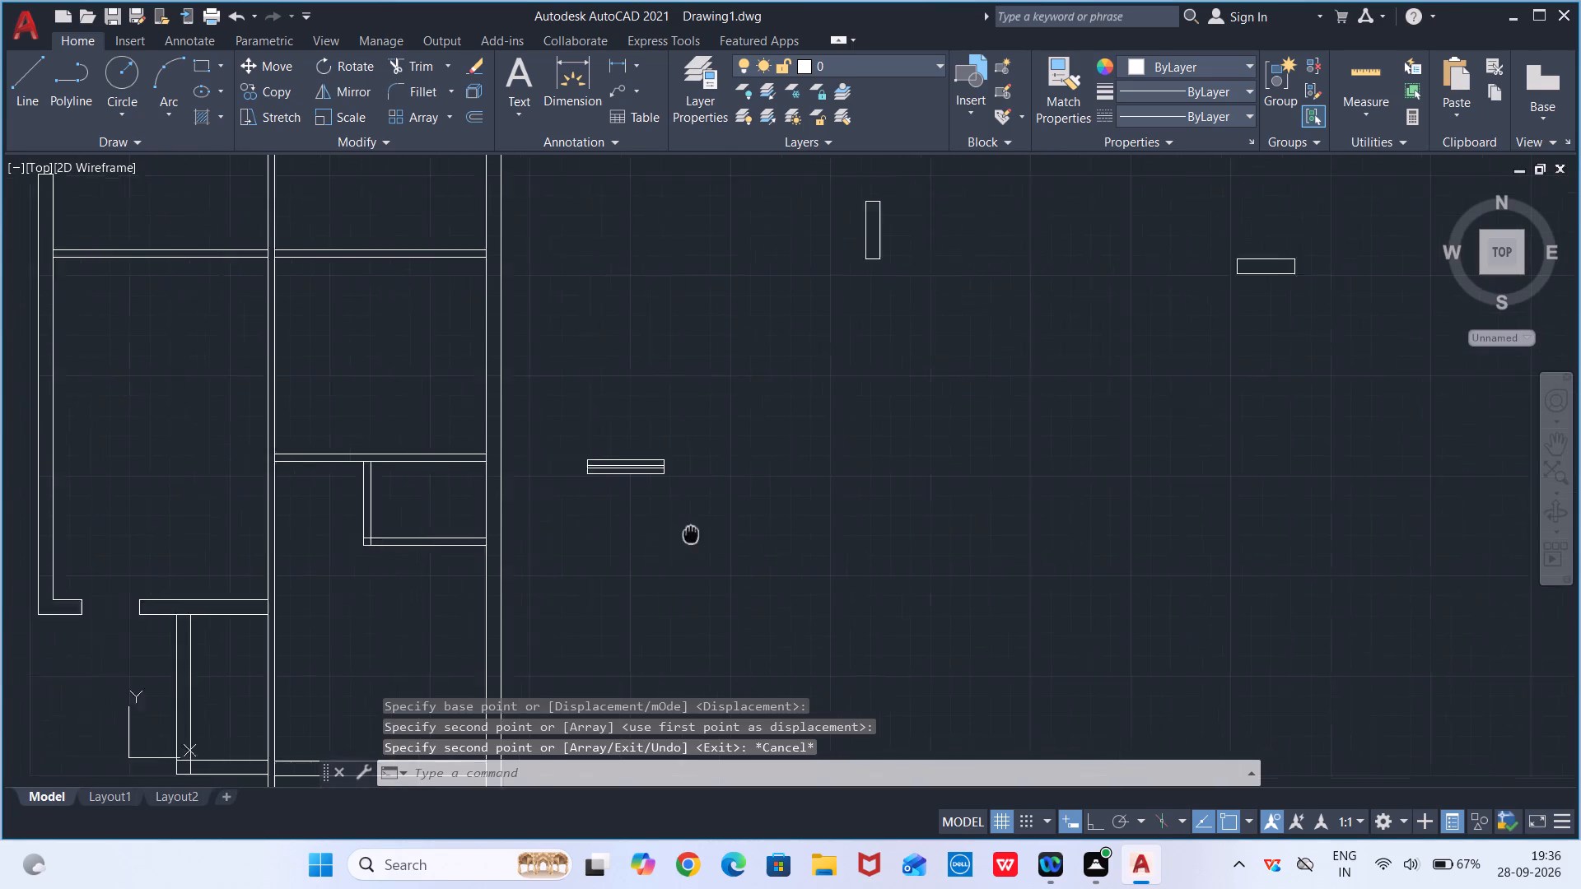
middle_drag(704, 533, 792, 534)
drag(839, 454, 858, 527)
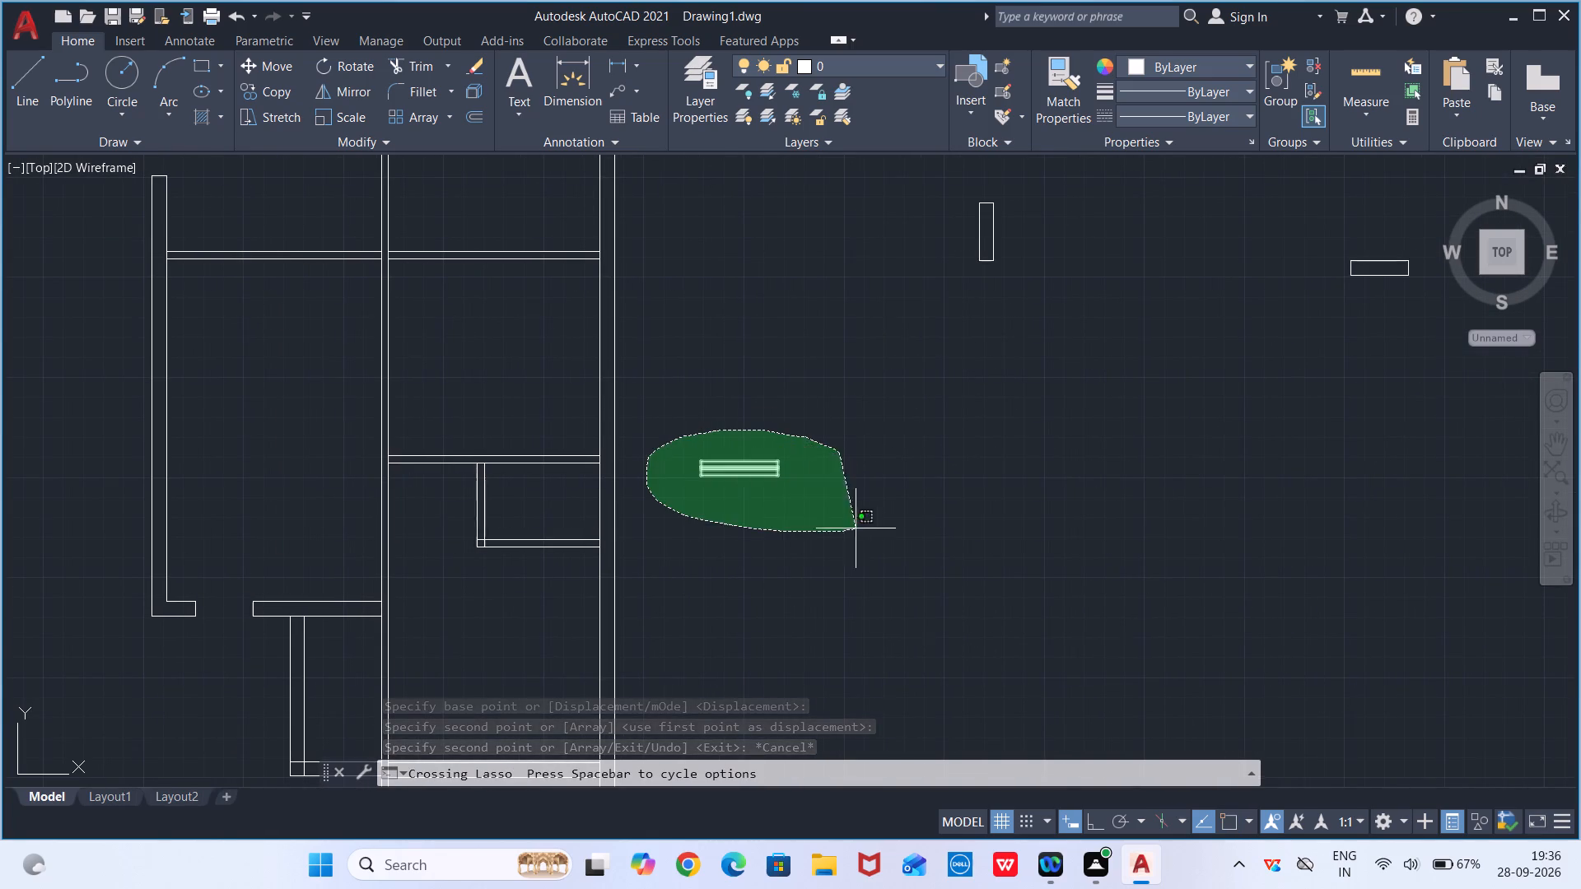
drag(858, 527, 860, 494)
text(ro)
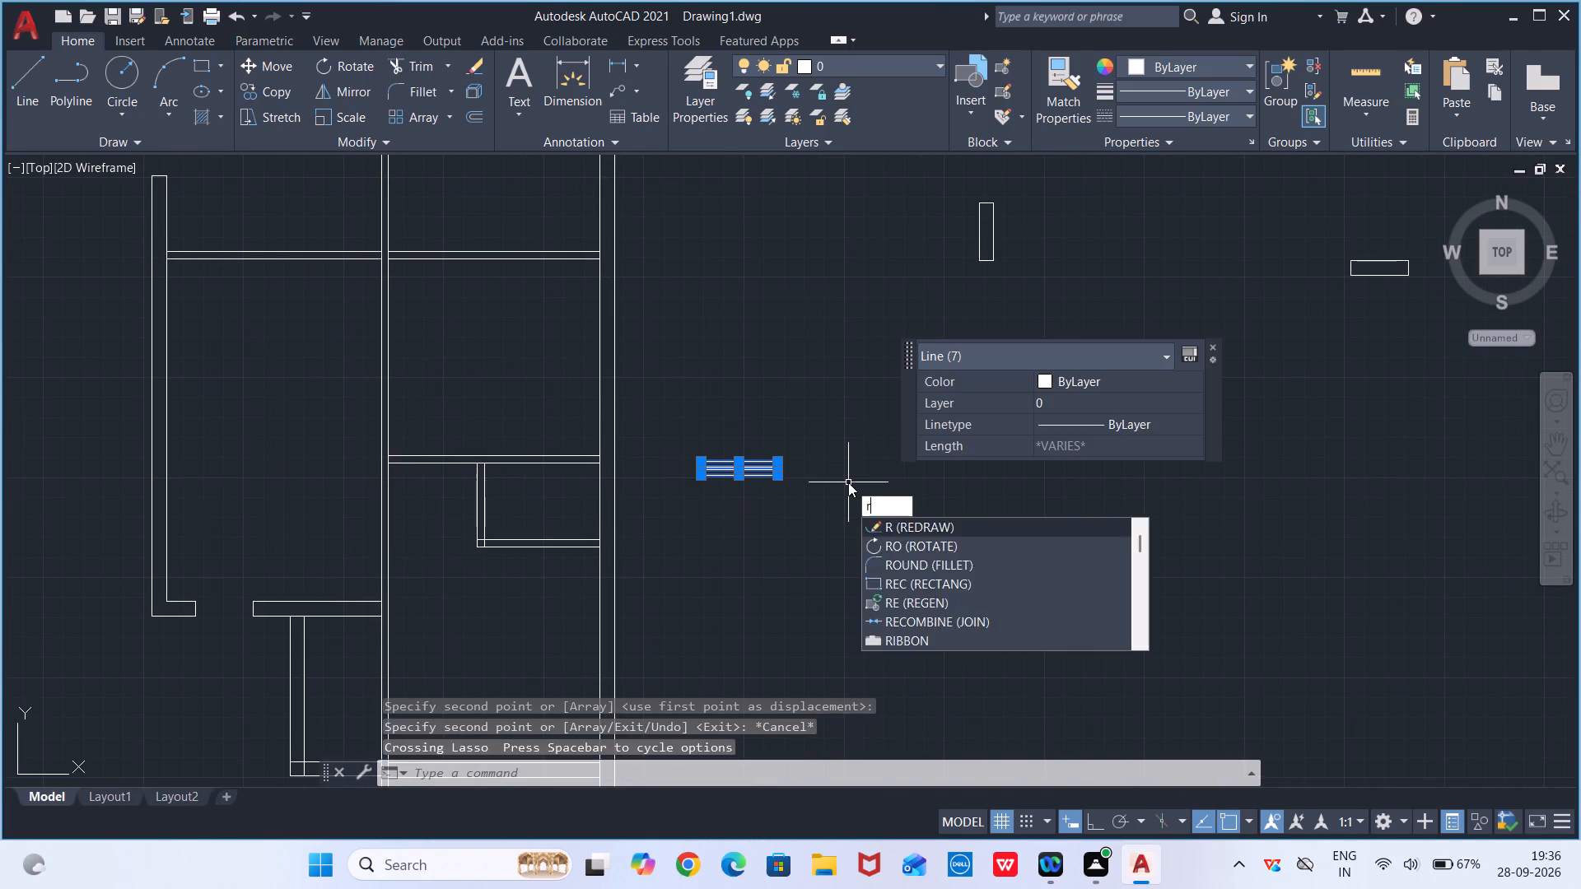
key(Return)
click(778, 482)
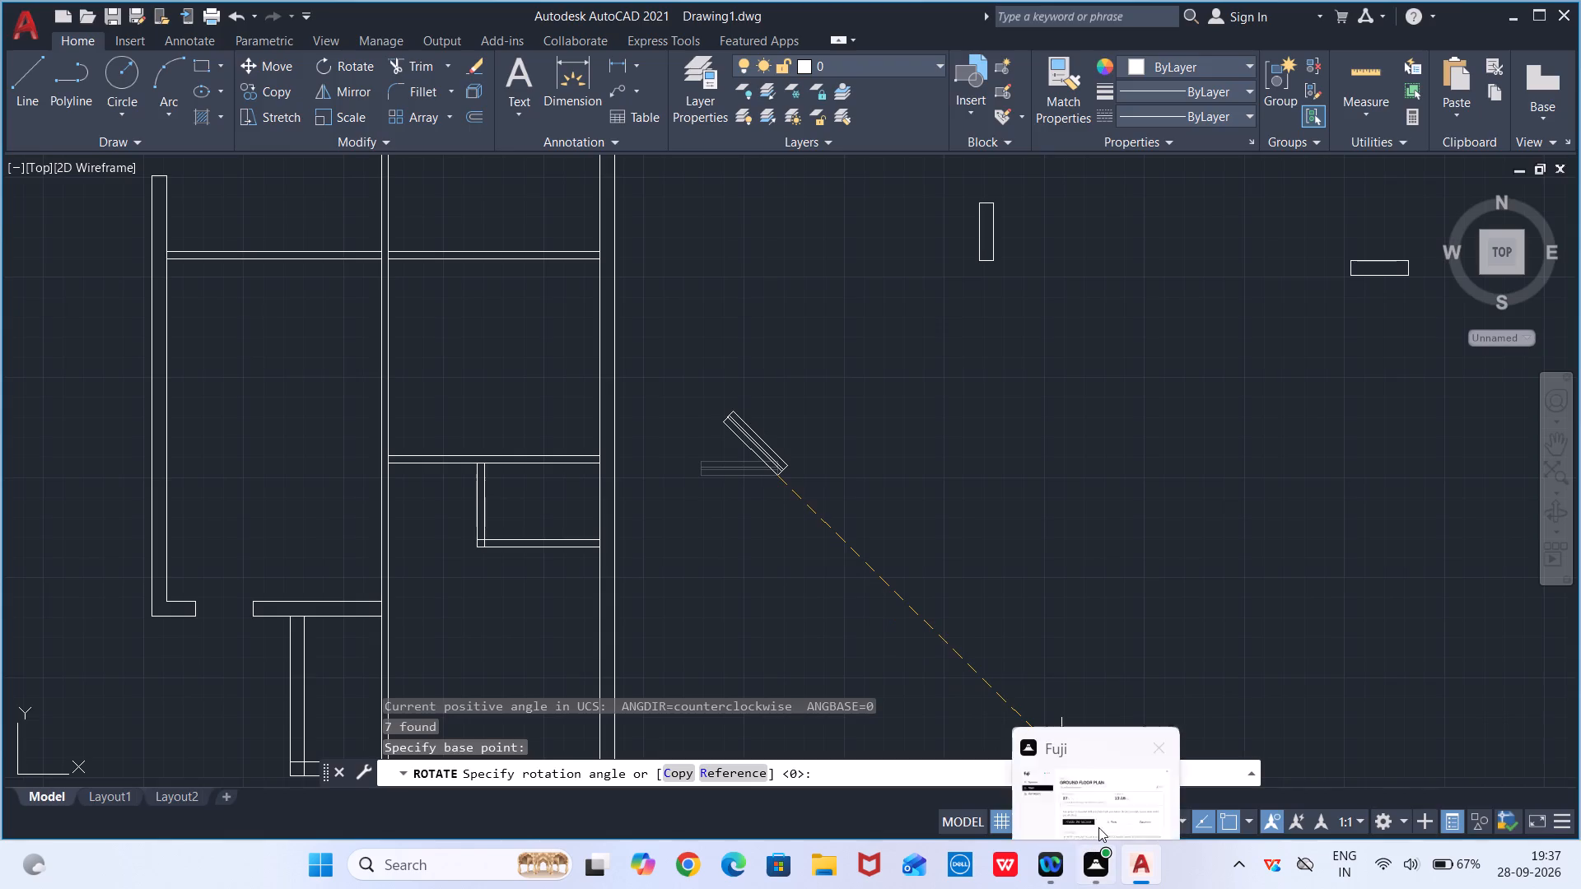
click(1095, 827)
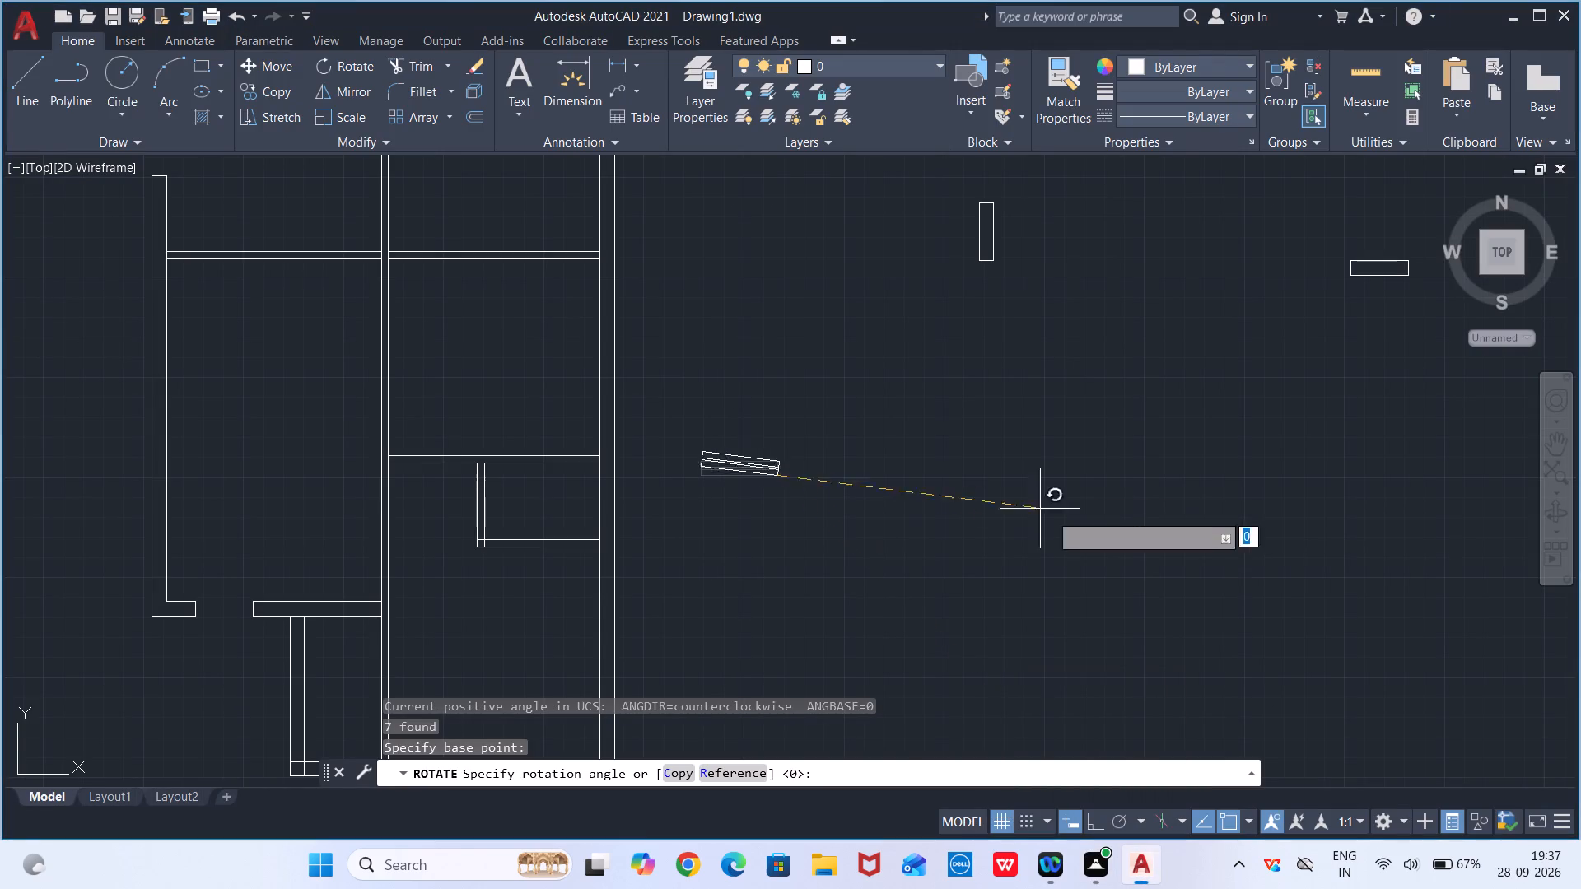
click(1099, 831)
click(820, 640)
Copy the vertical window symbol from its lower-right corner, with Ortho off, into the left outer wall below the upper-left room's partition.
drag(864, 403, 832, 373)
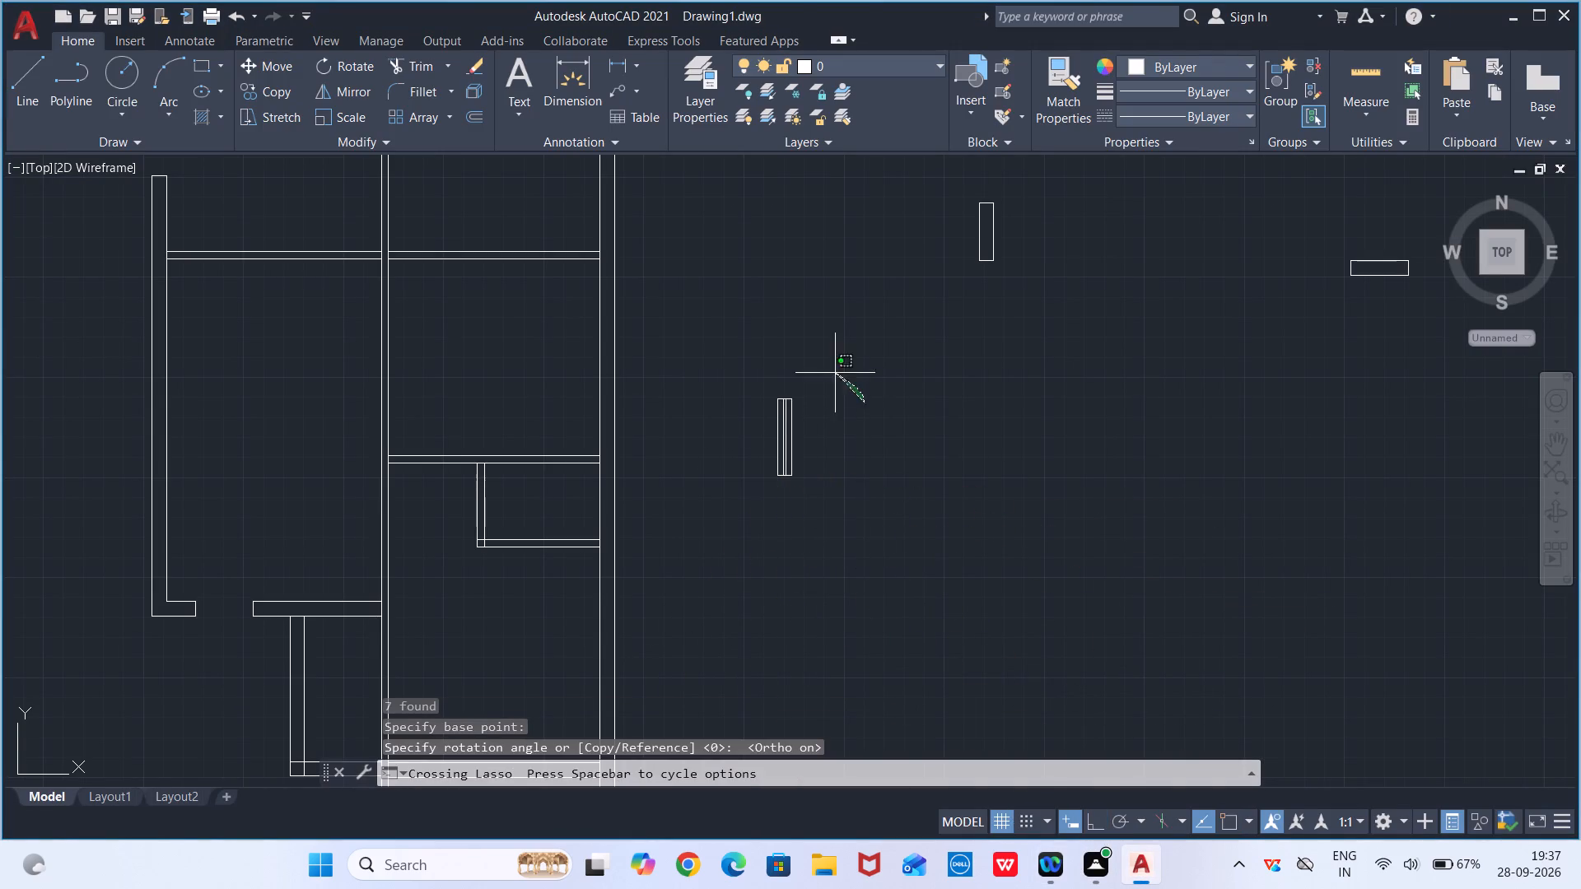
drag(832, 373, 926, 508)
text(co)
key(Return)
scroll(813, 471, up, 2)
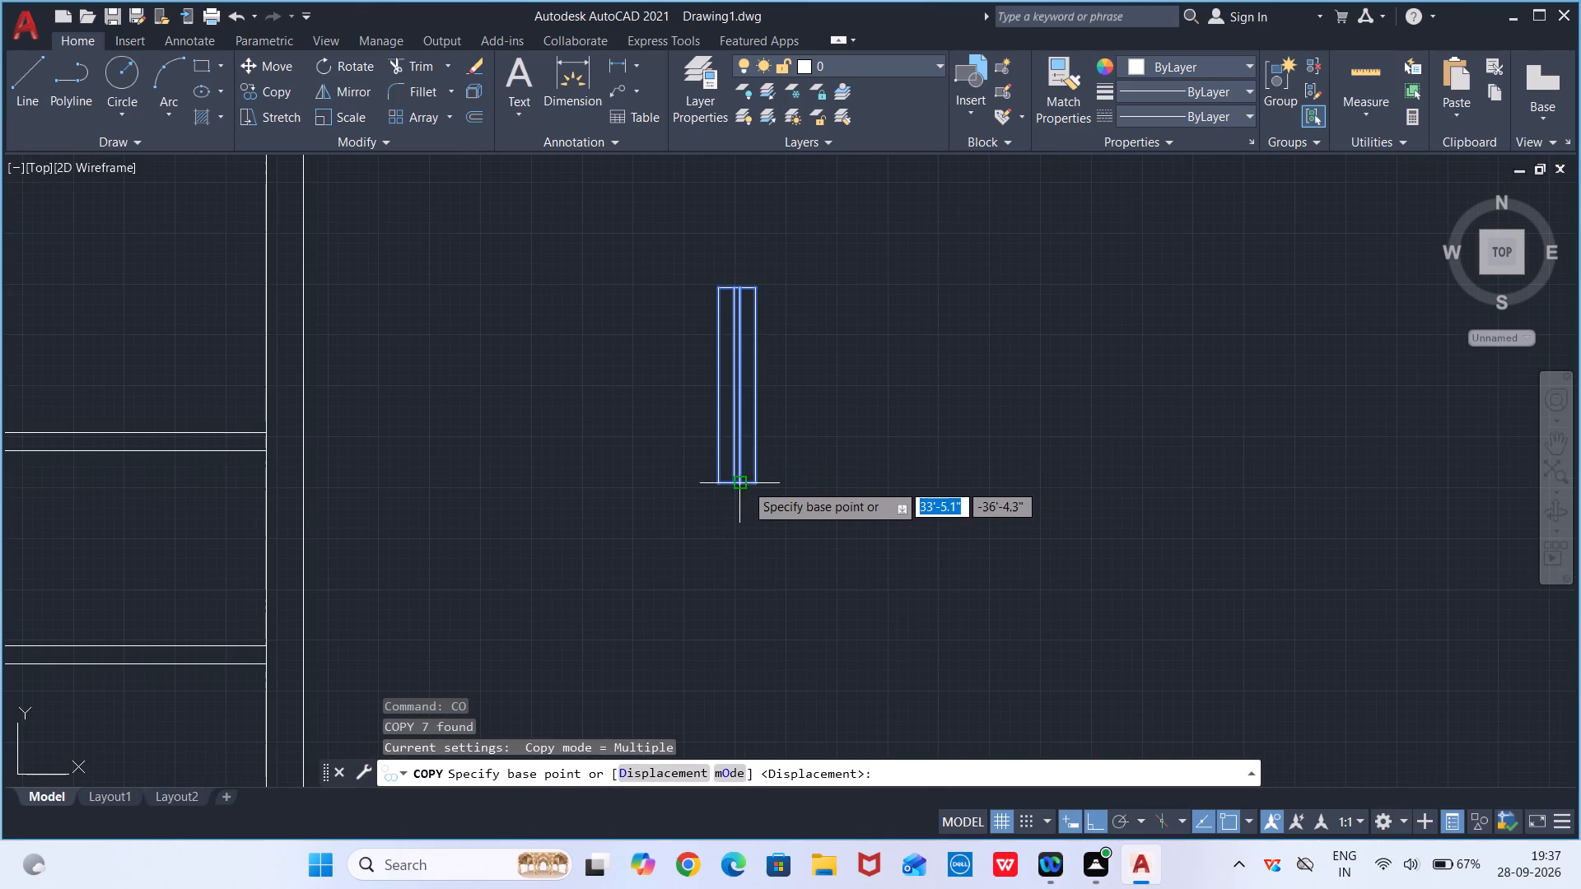
click(753, 479)
scroll(454, 524, down, 3)
middle_drag(454, 524, 735, 491)
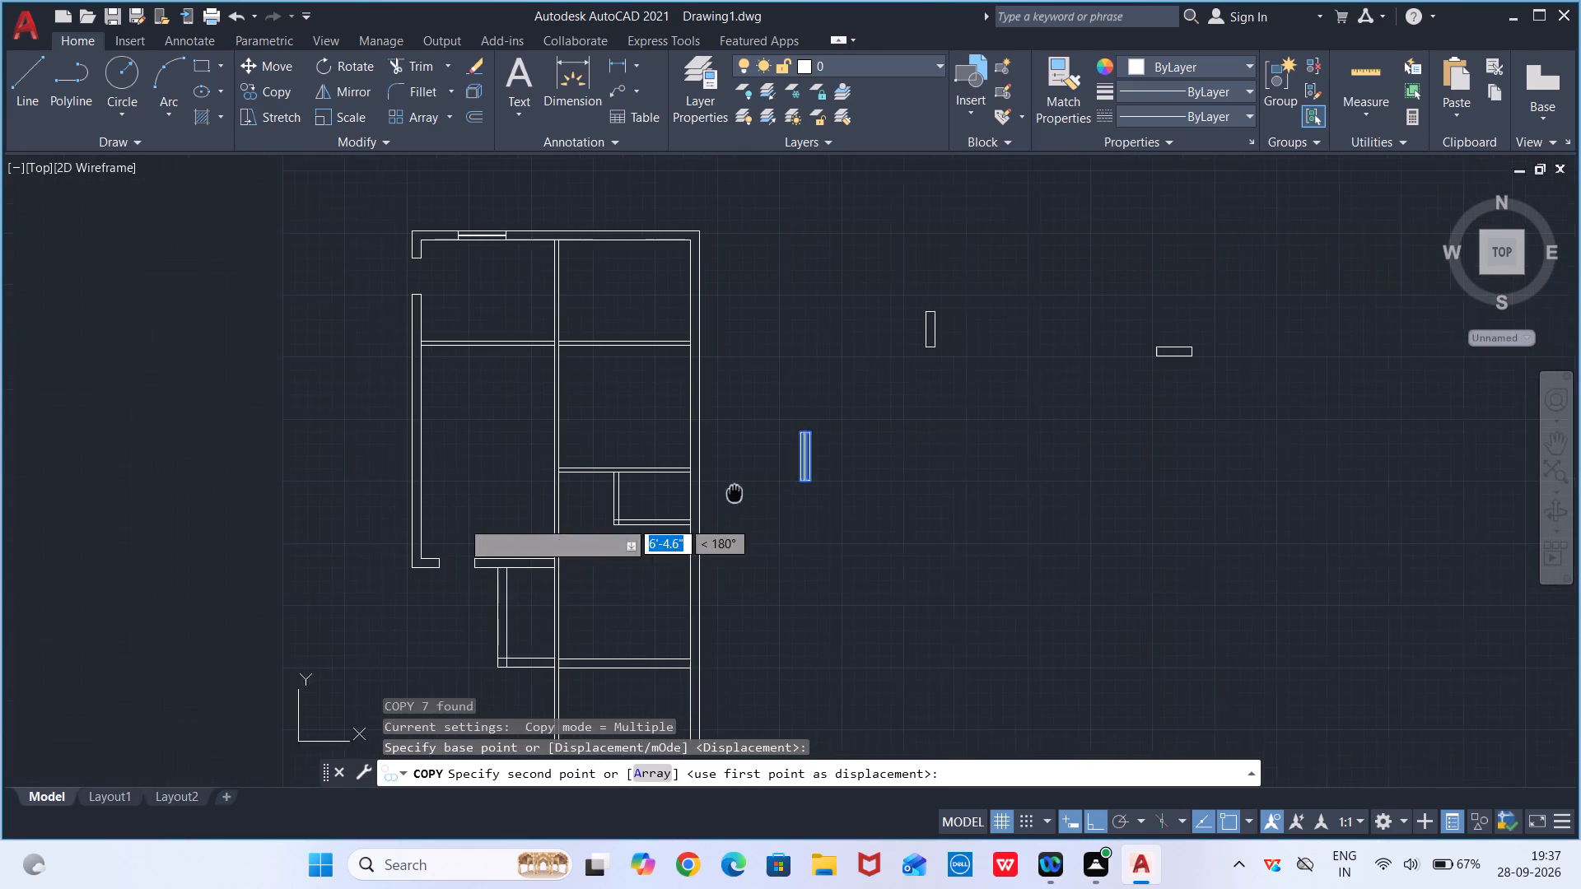
middle_drag(735, 491, 738, 491)
click(1101, 827)
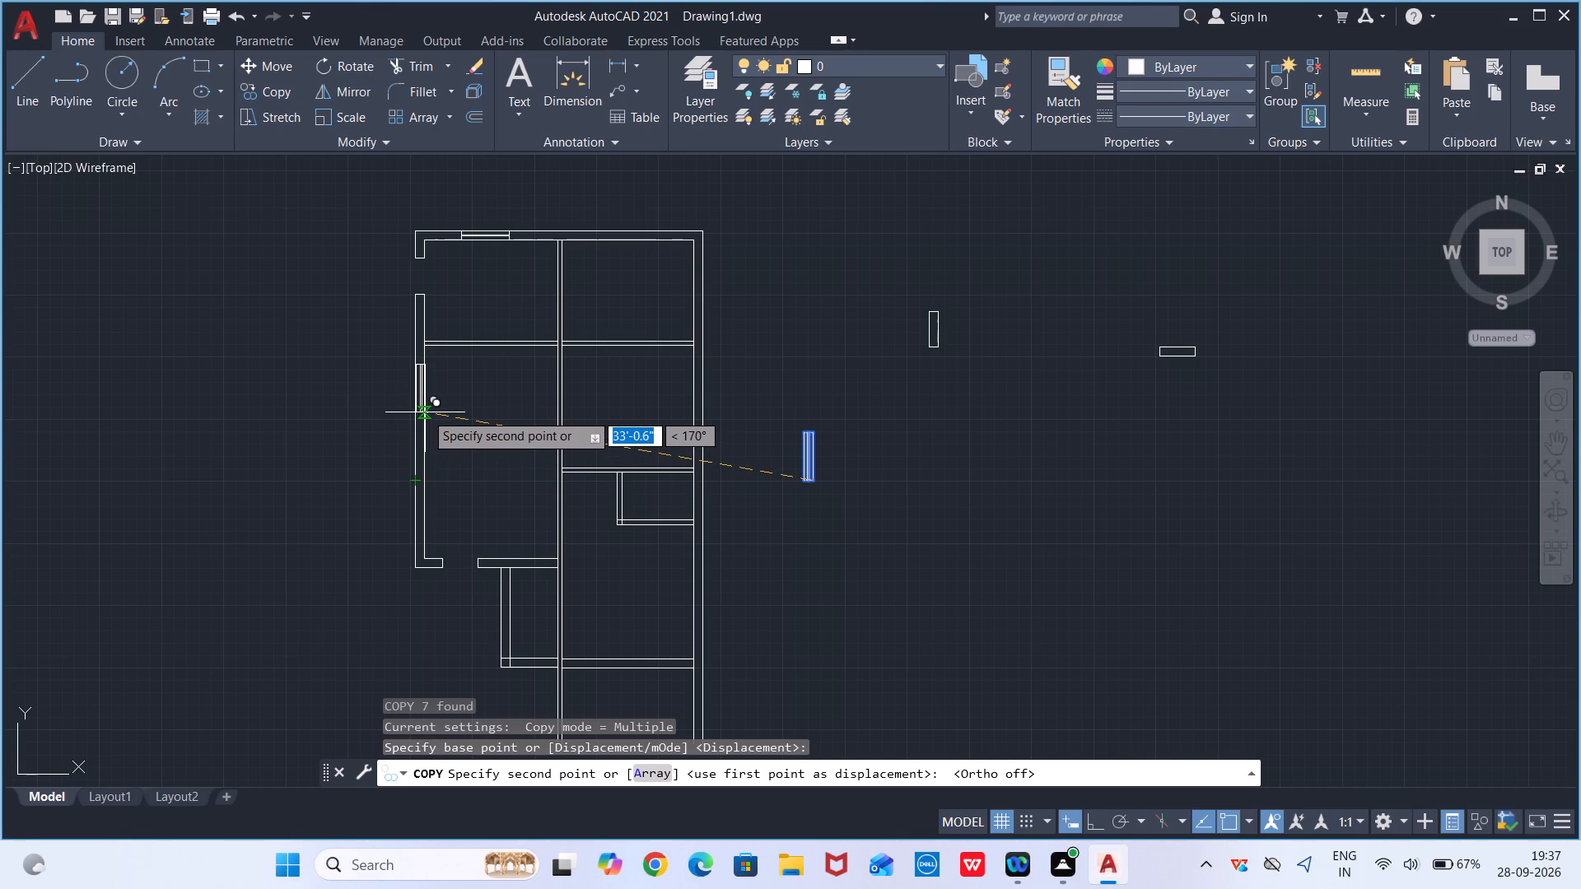
scroll(424, 412, up, 3)
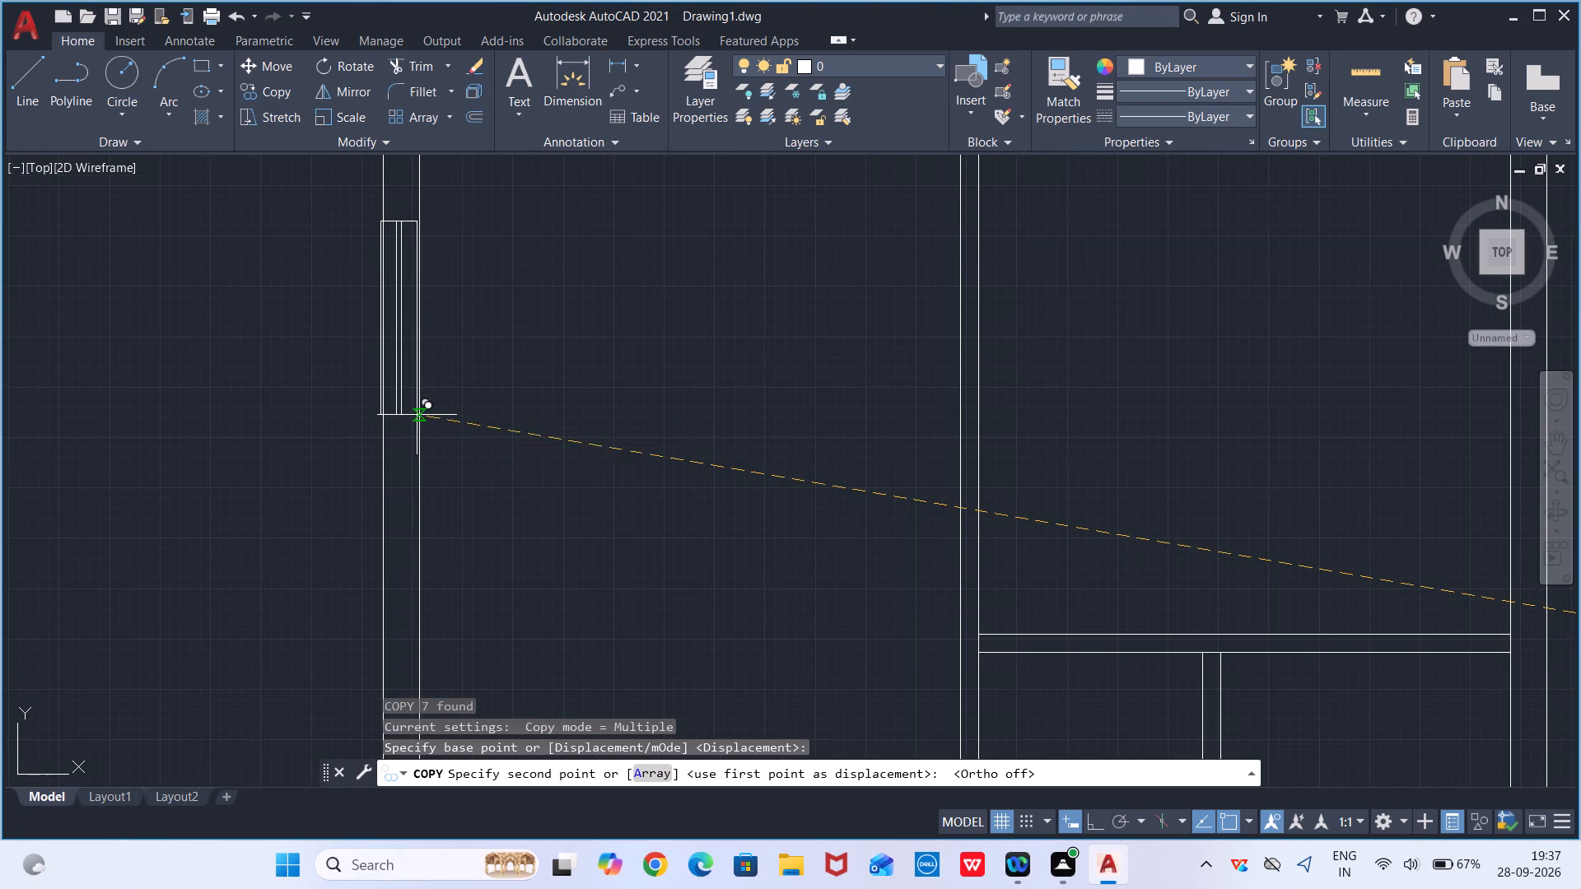
click(420, 416)
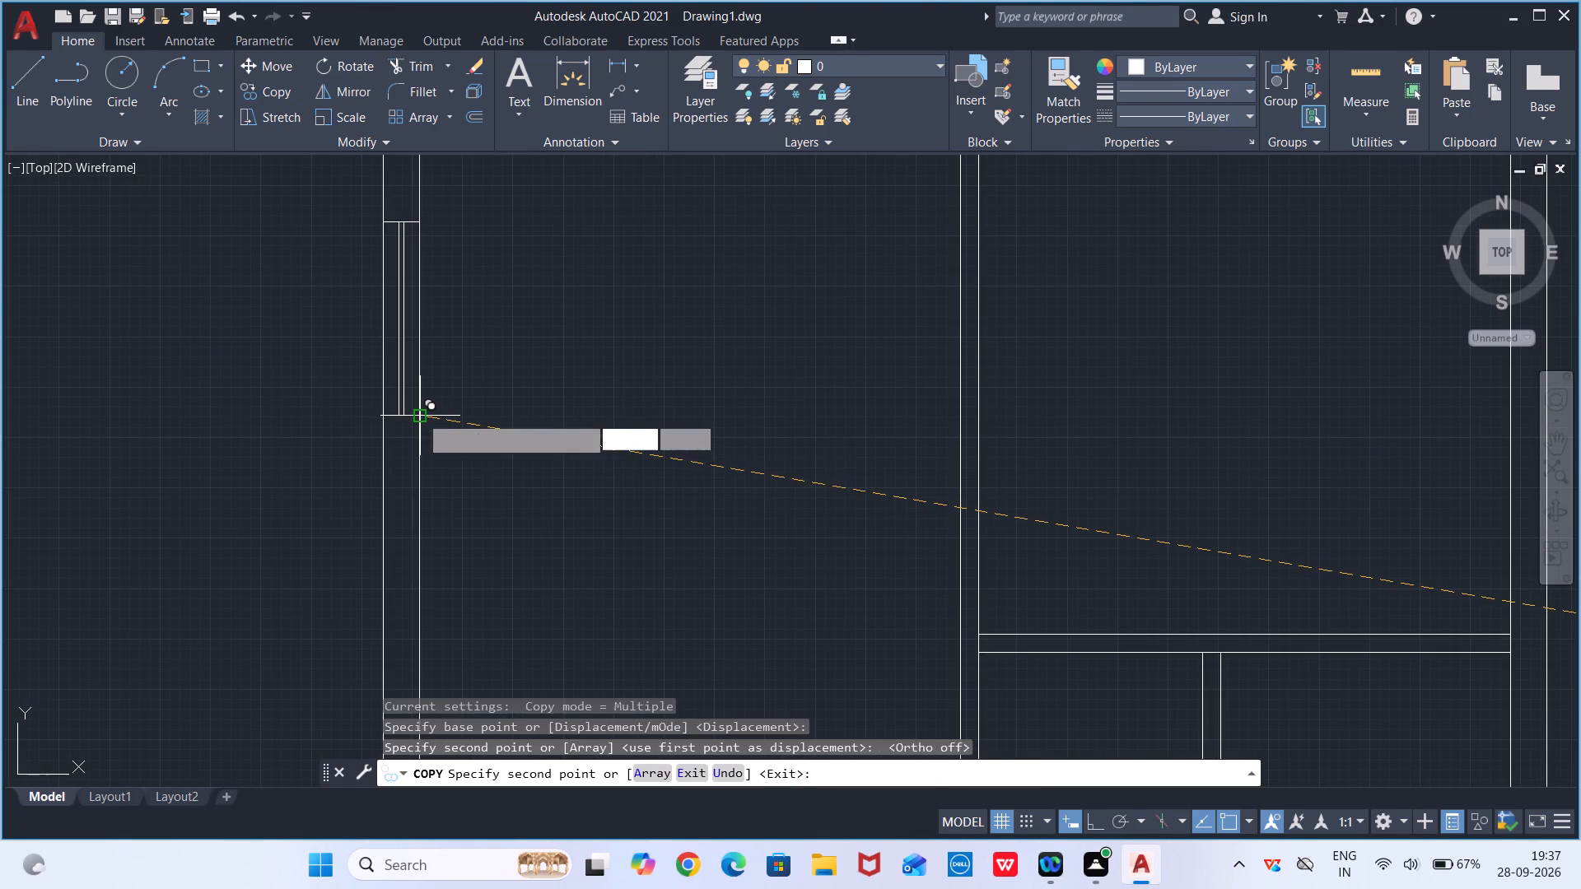
Place a second copy of the vertical window symbol lower in the same left outer wall, above its bottom corner.
scroll(420, 465, down, 3)
middle_drag(420, 509, 455, 445)
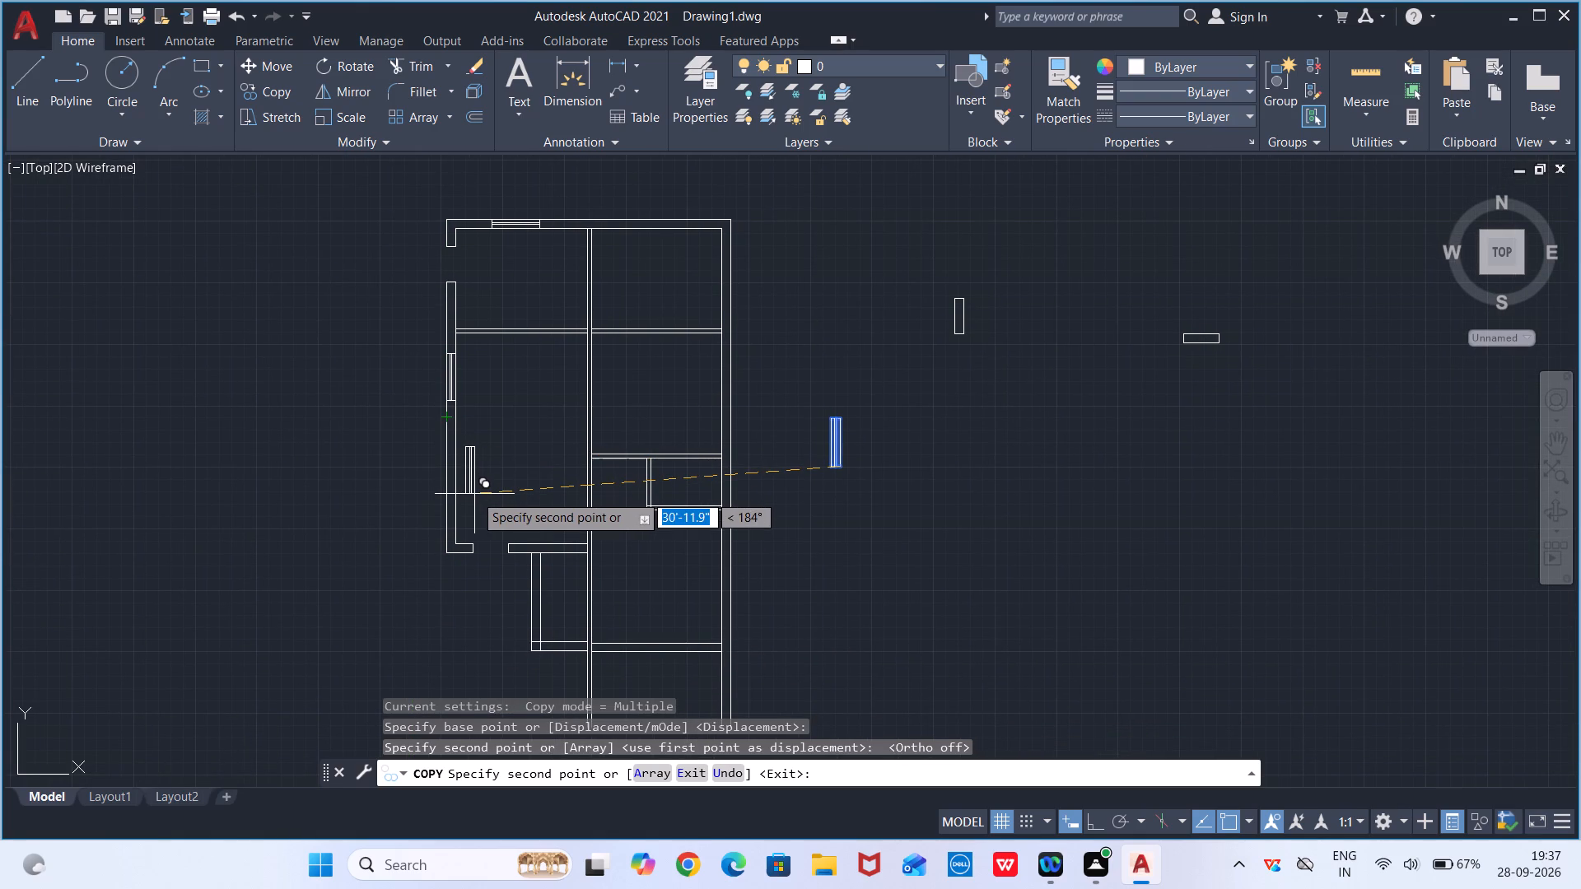
scroll(474, 494, up, 2)
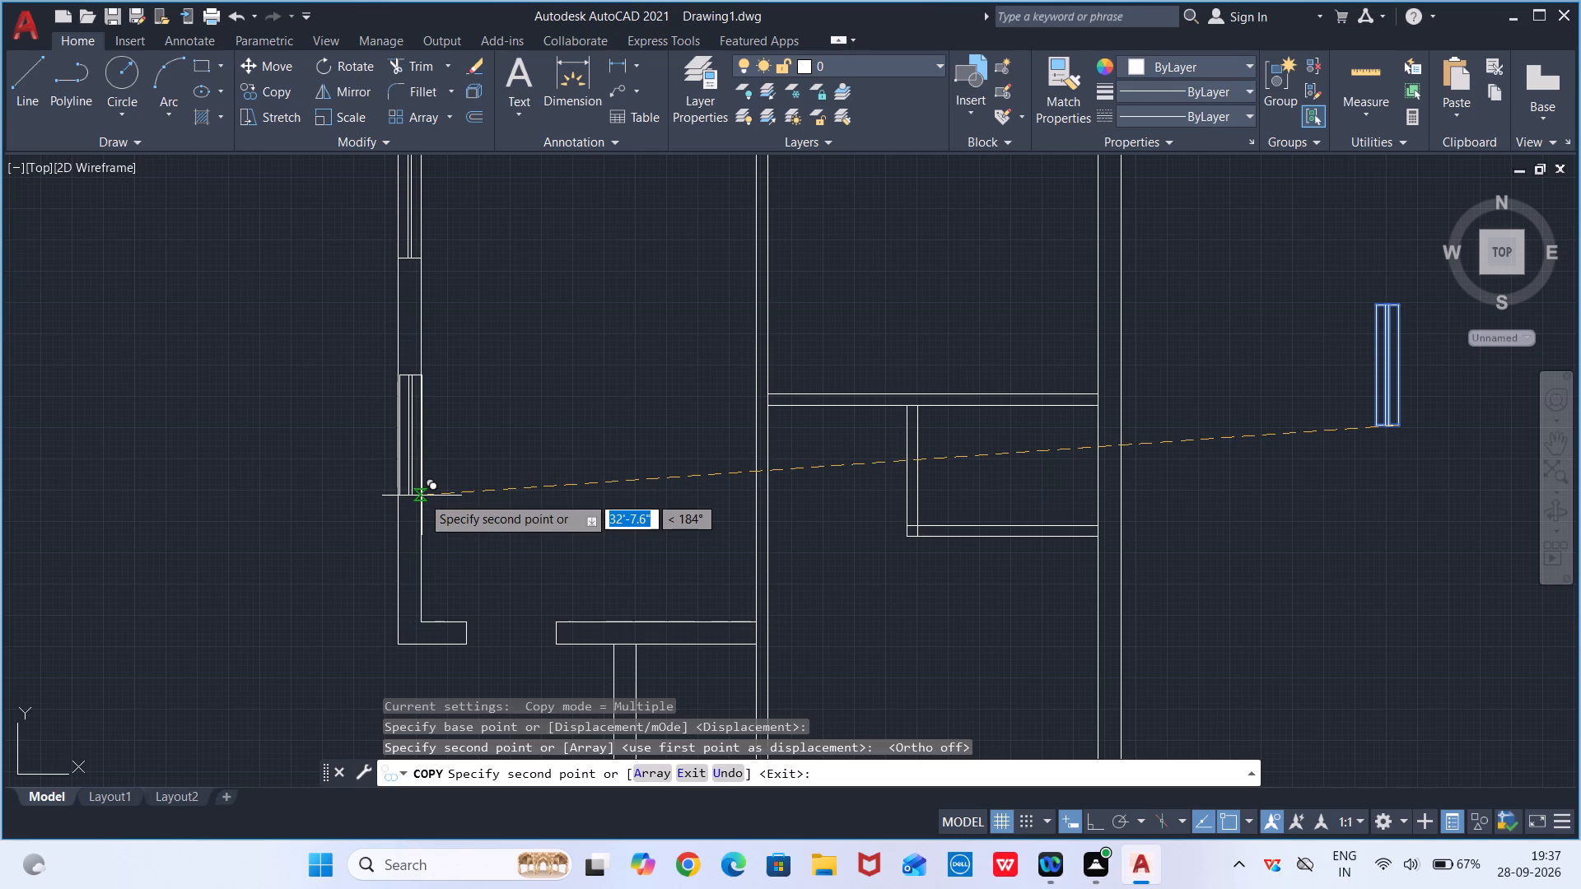
click(421, 496)
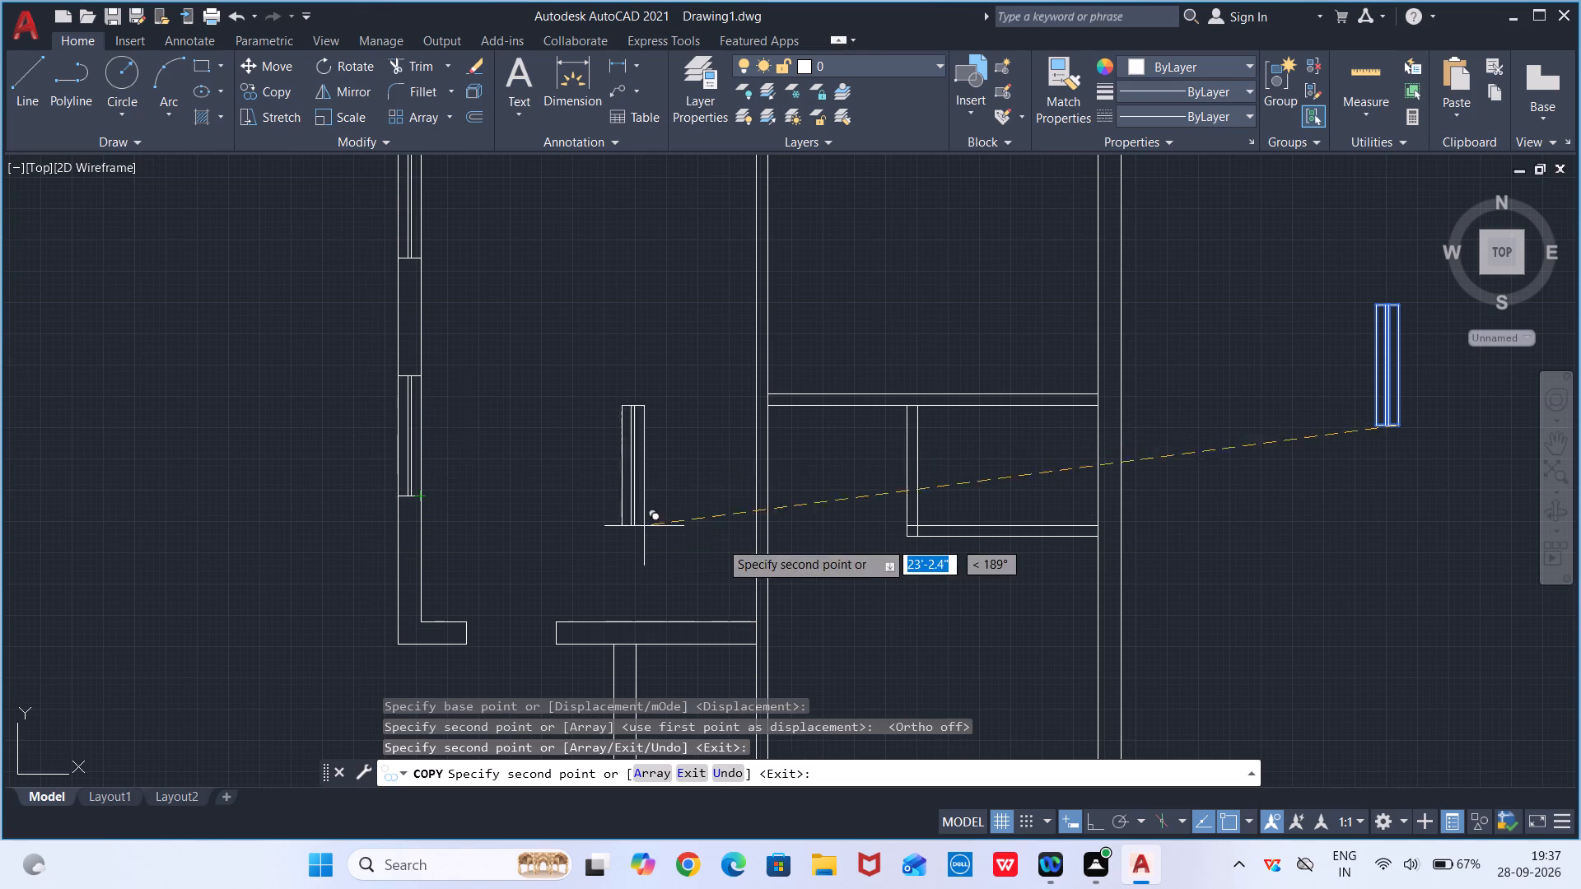
Place a copy of the vertical window symbol in the right outer wall of the middle-right room, above the small enclosed room.
scroll(725, 542, down, 3)
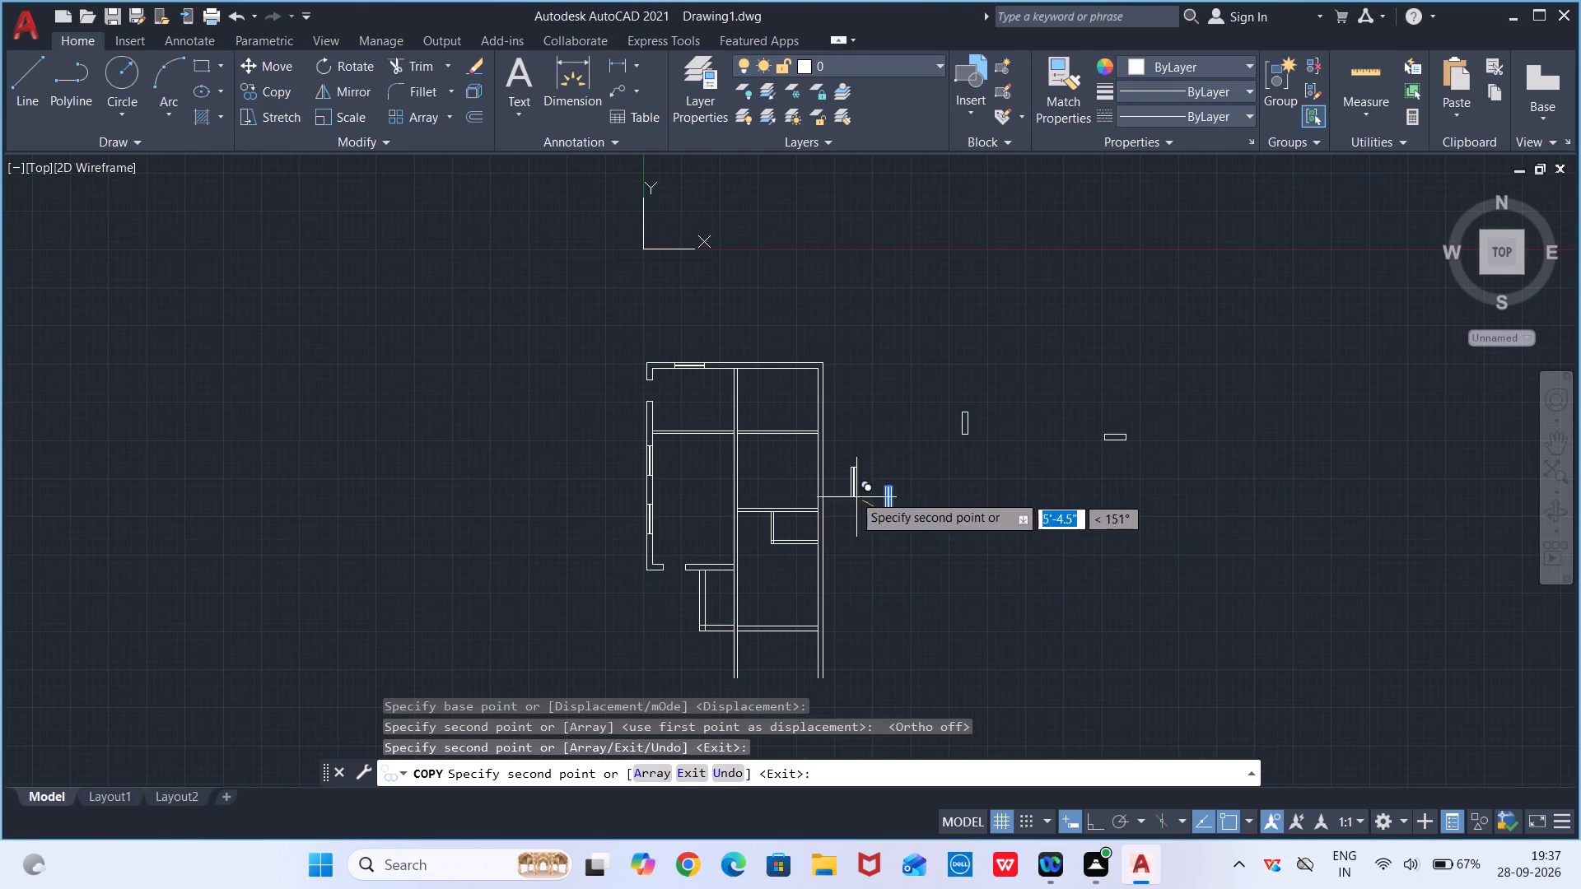
scroll(774, 503, up, 3)
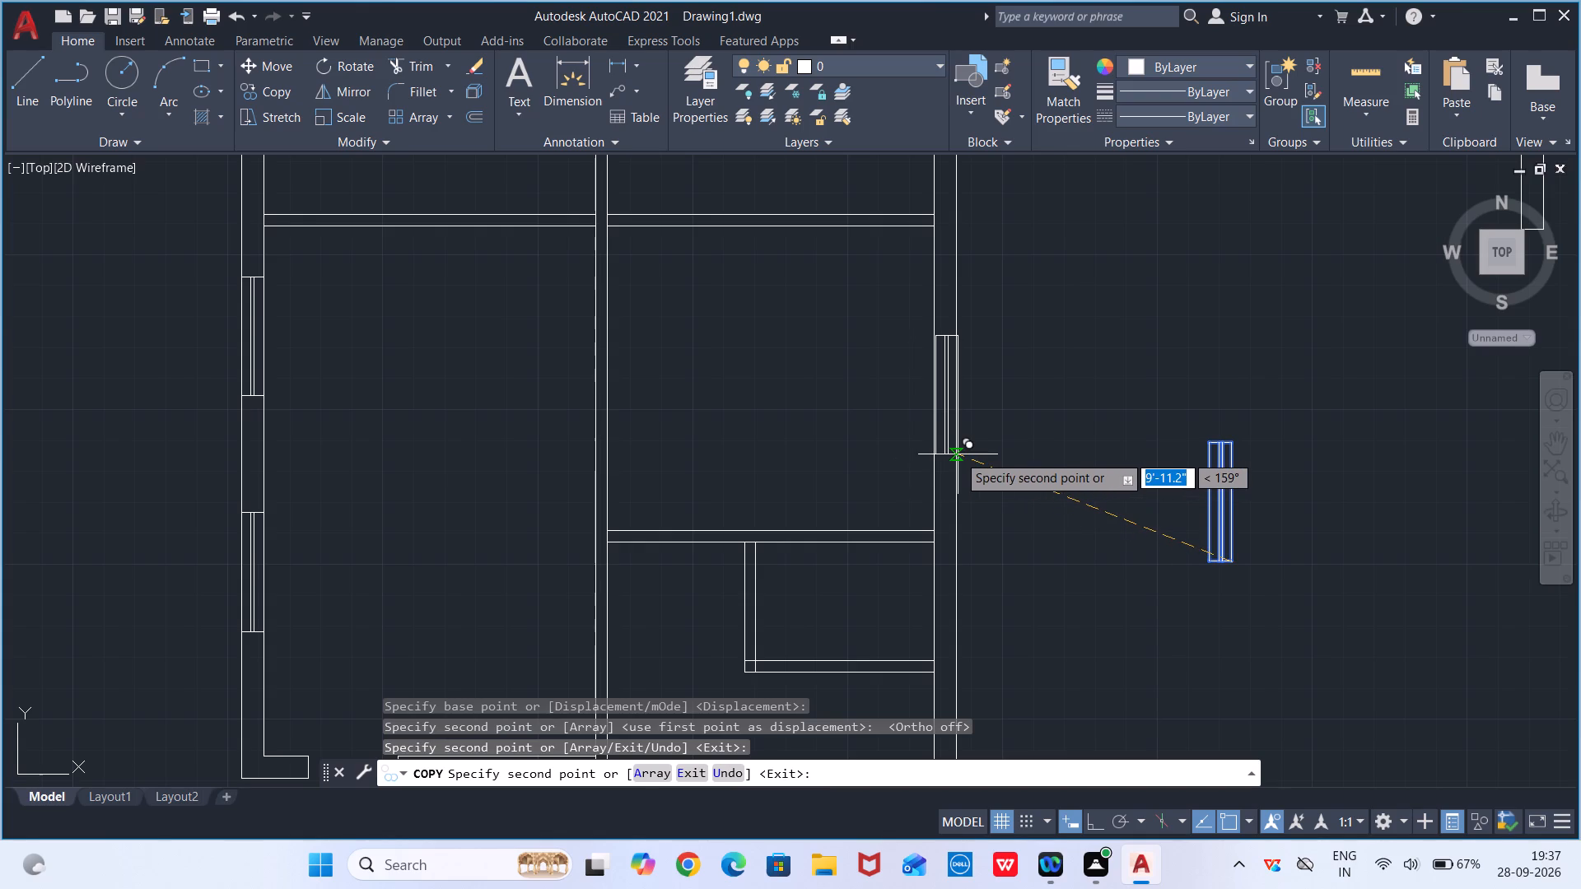
scroll(958, 452, up, 2)
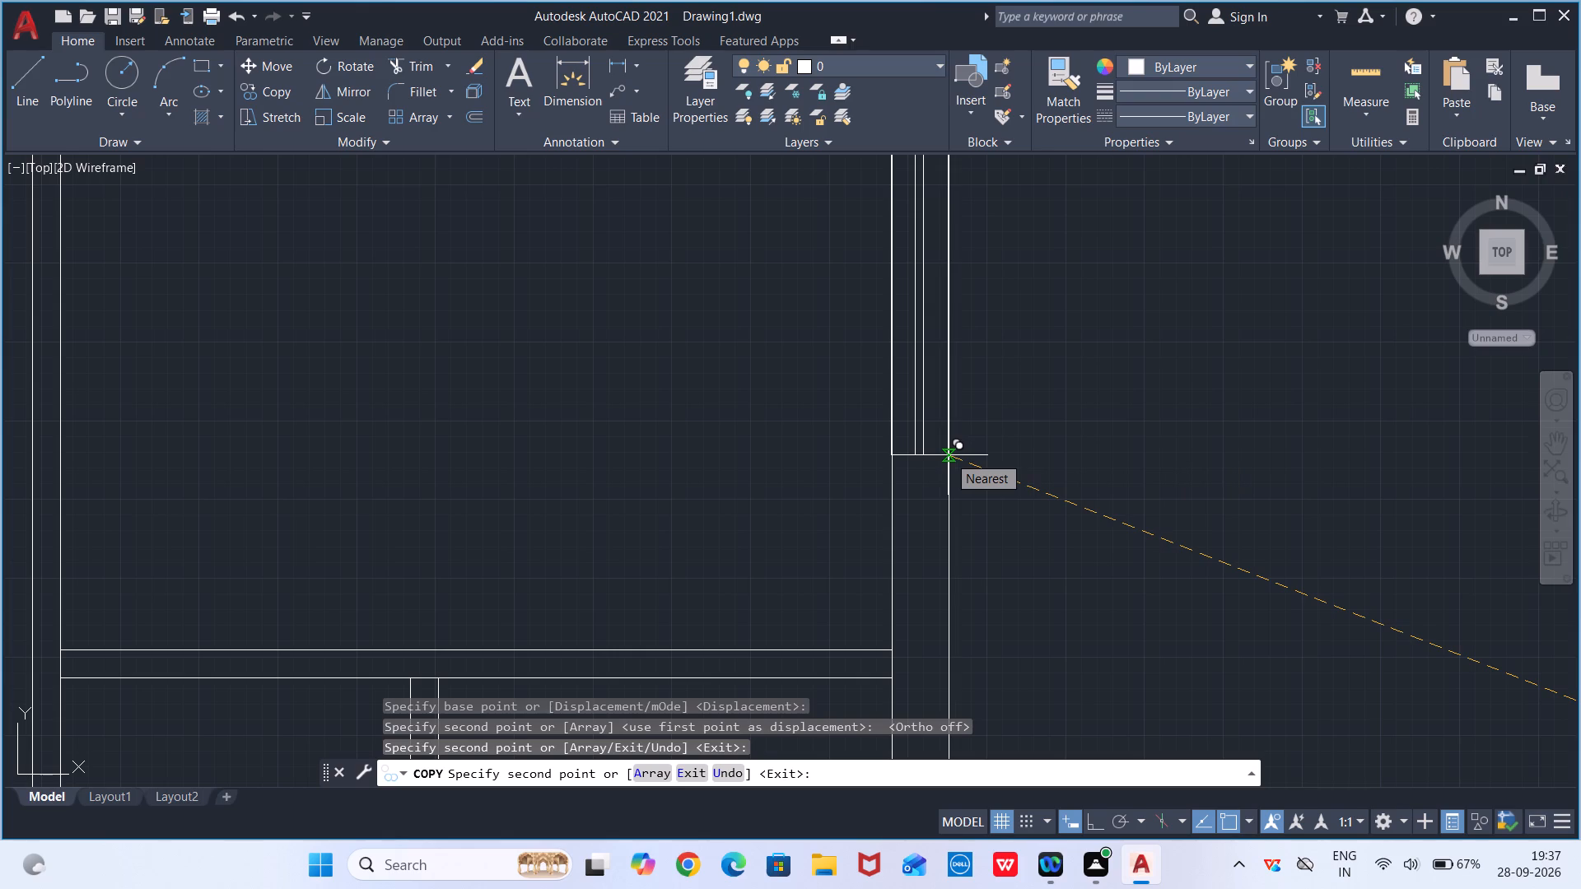
click(948, 455)
Place another copy of the vertical window symbol in the right outer wall, between the small enclosed room and the lower partition.
scroll(954, 485, down, 2)
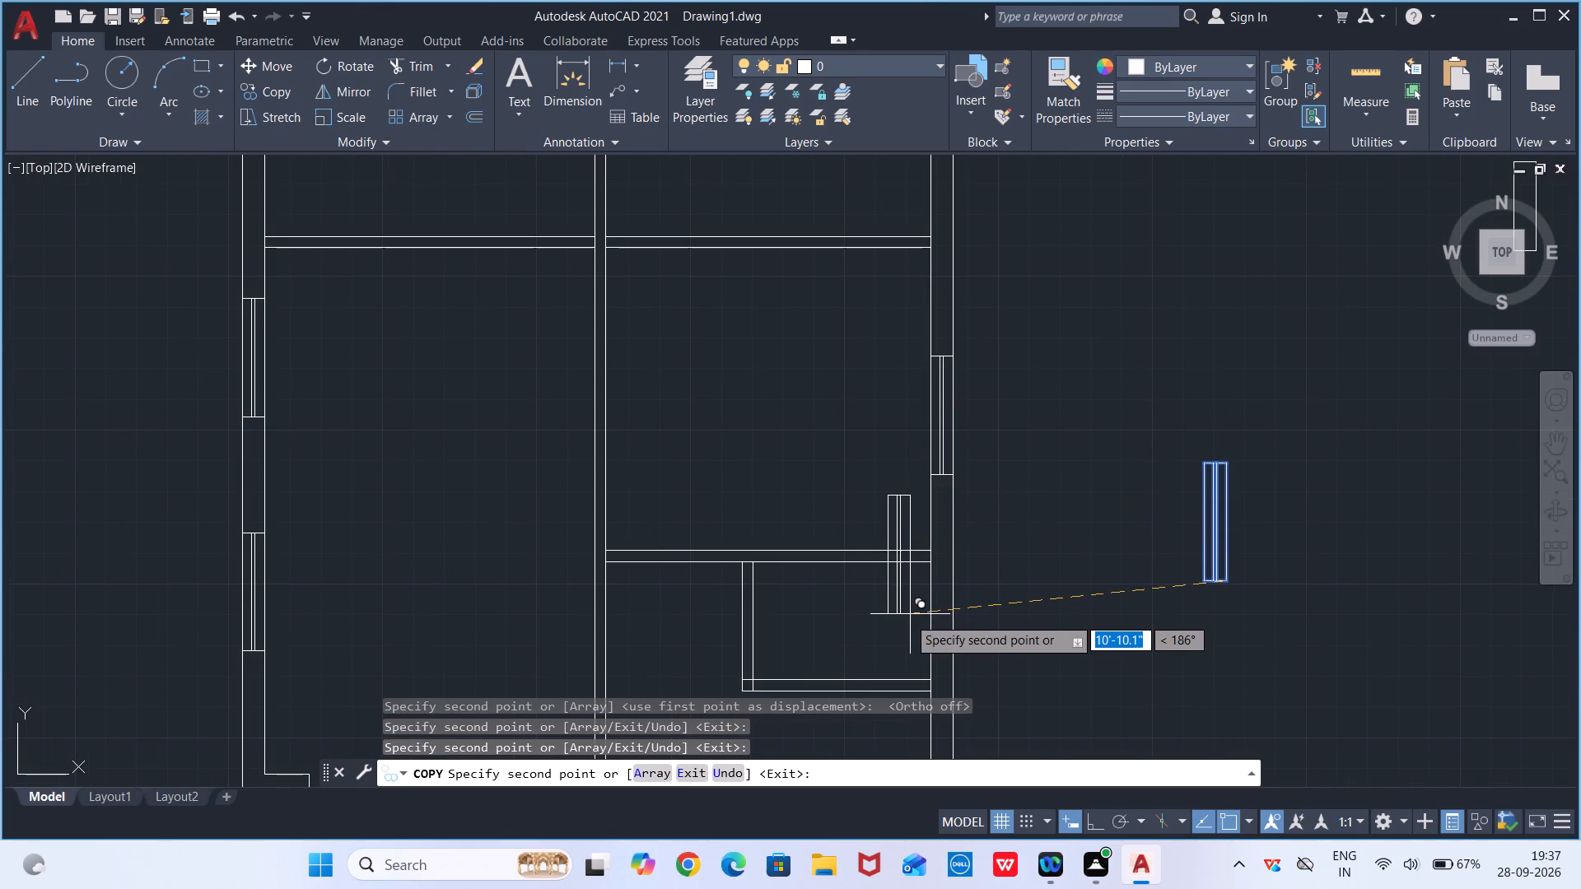
middle_drag(895, 564, 887, 533)
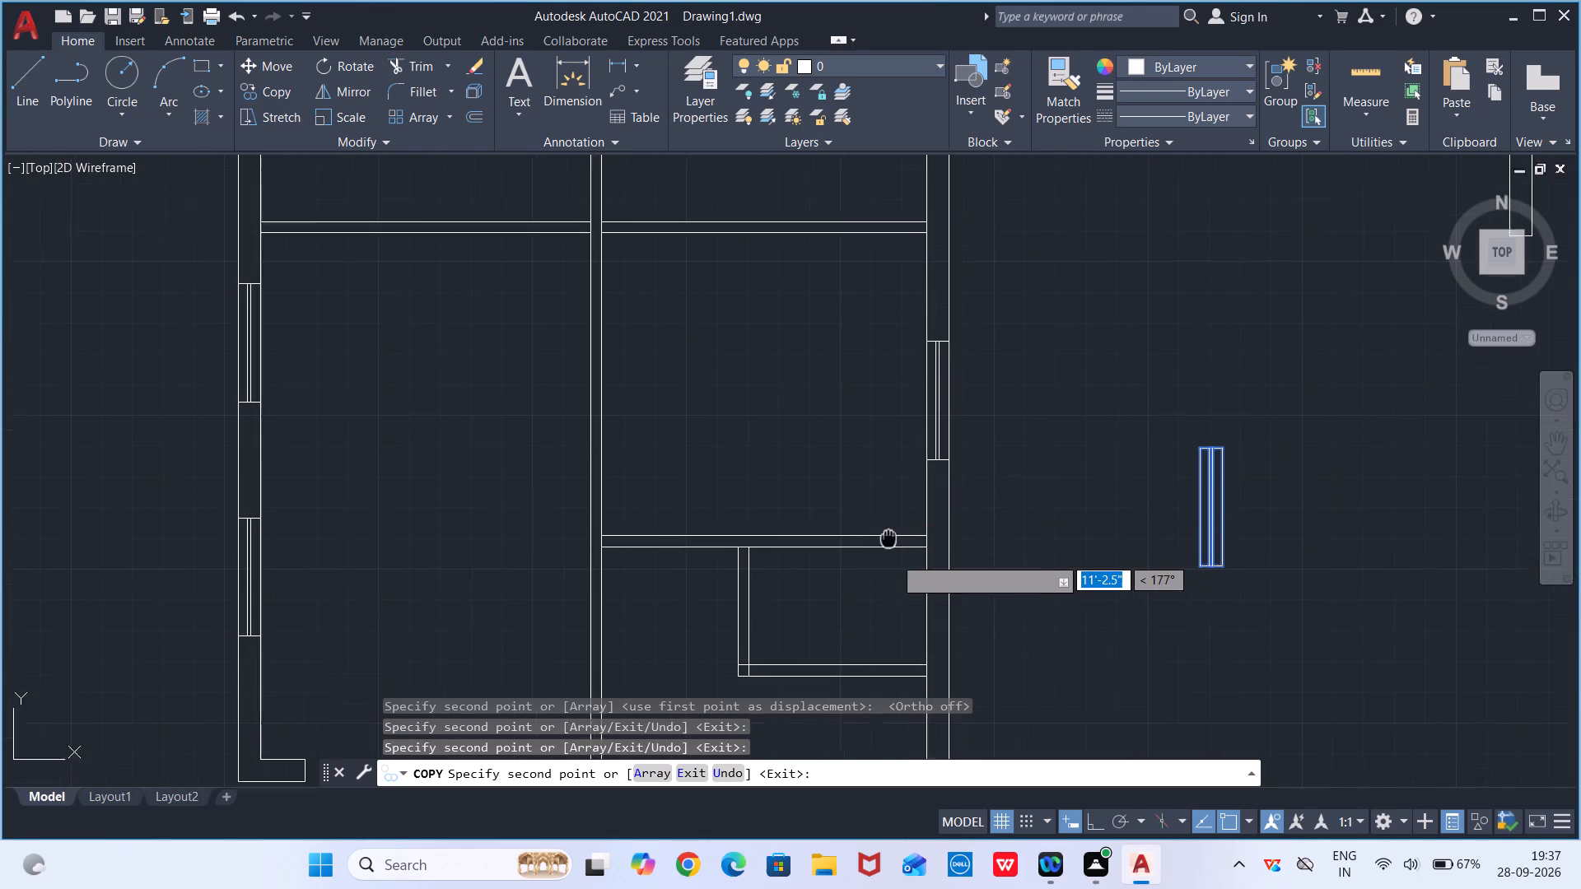
middle_drag(887, 533, 856, 461)
middle_drag(879, 602, 767, 332)
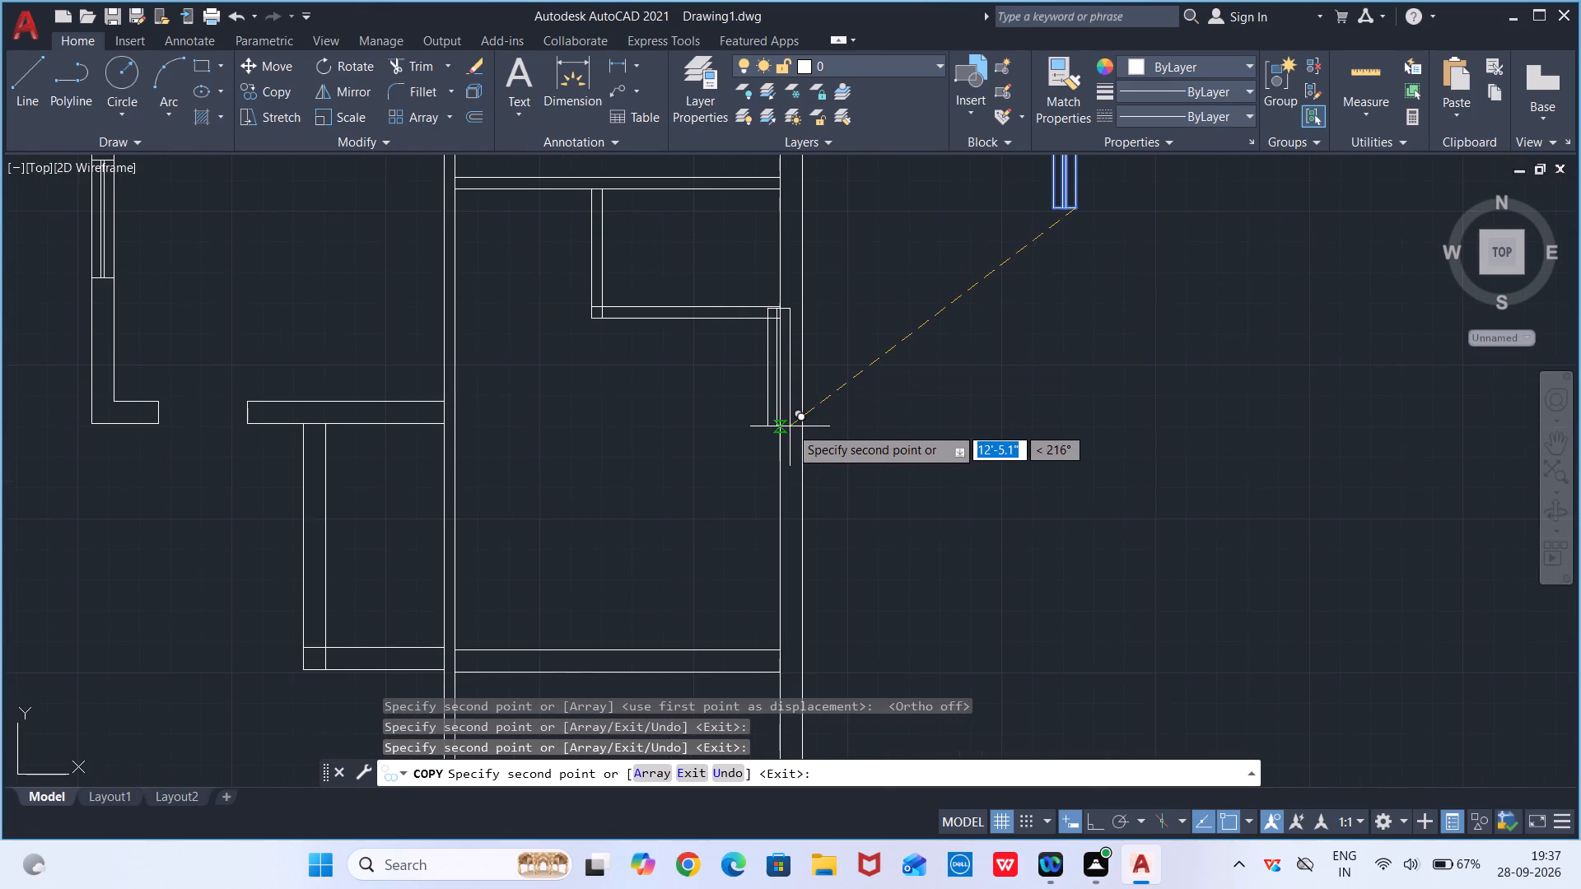
scroll(790, 427, down, 1)
scroll(907, 460, down, 1)
middle_drag(907, 460, 954, 566)
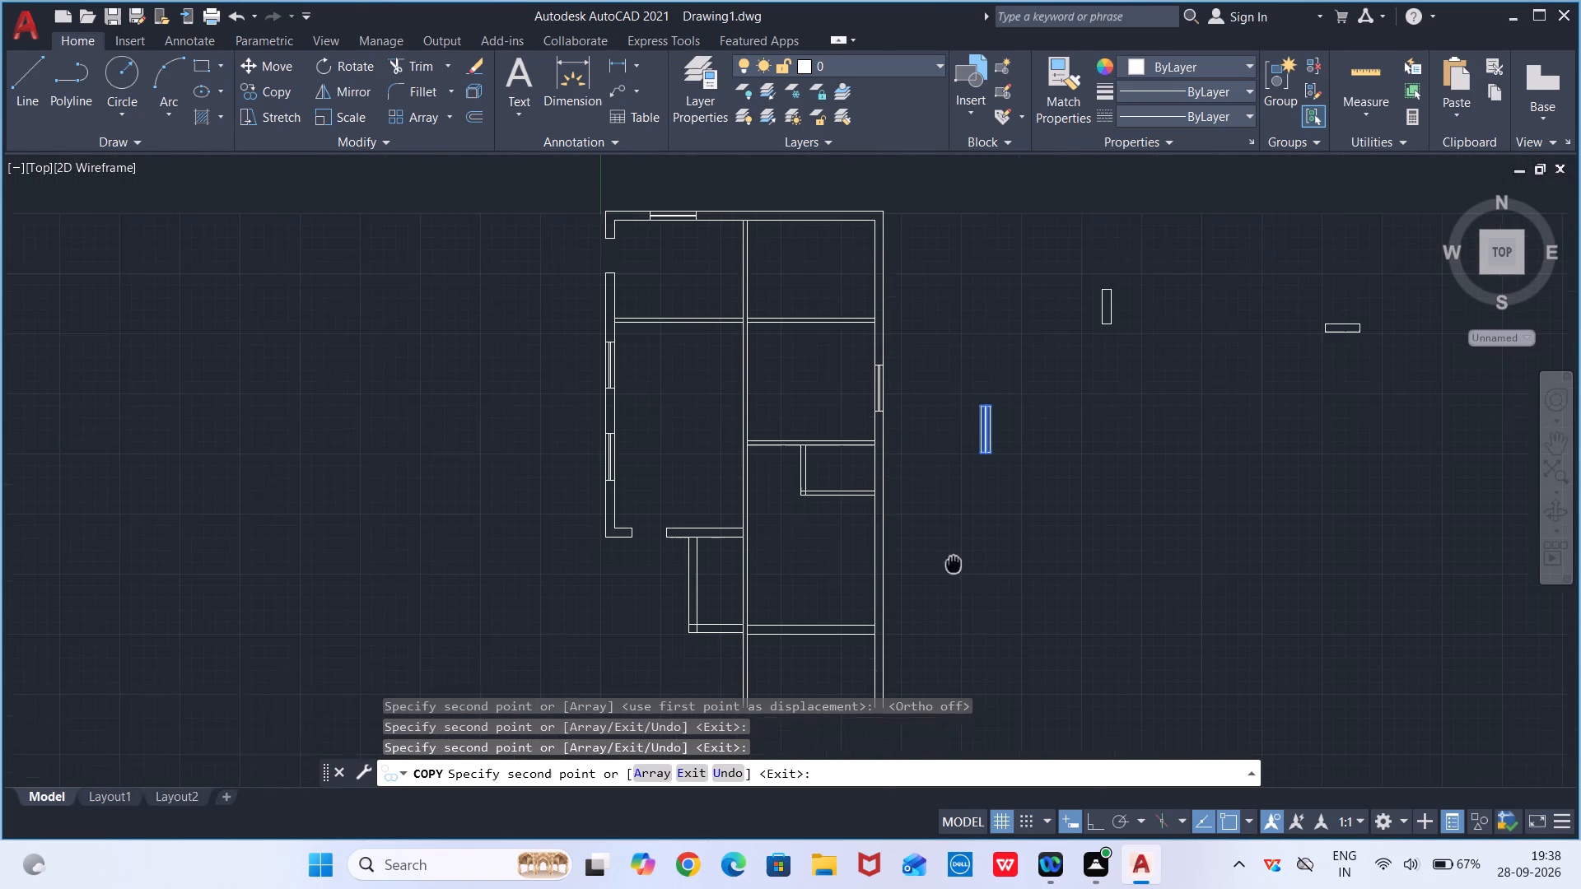
middle_drag(954, 566, 954, 566)
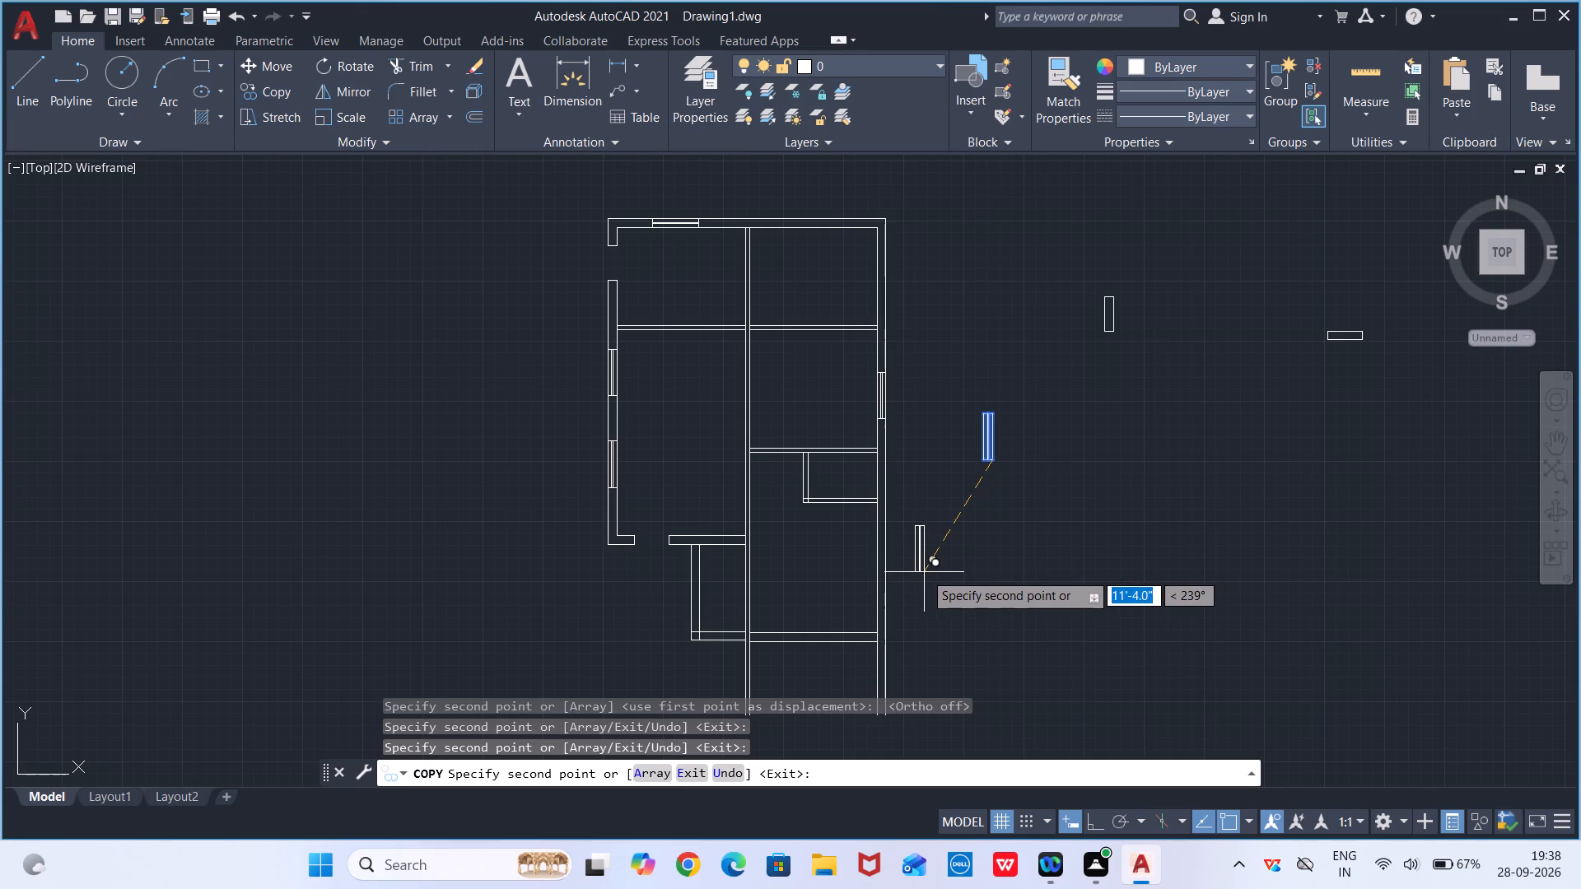
middle_drag(899, 607, 887, 568)
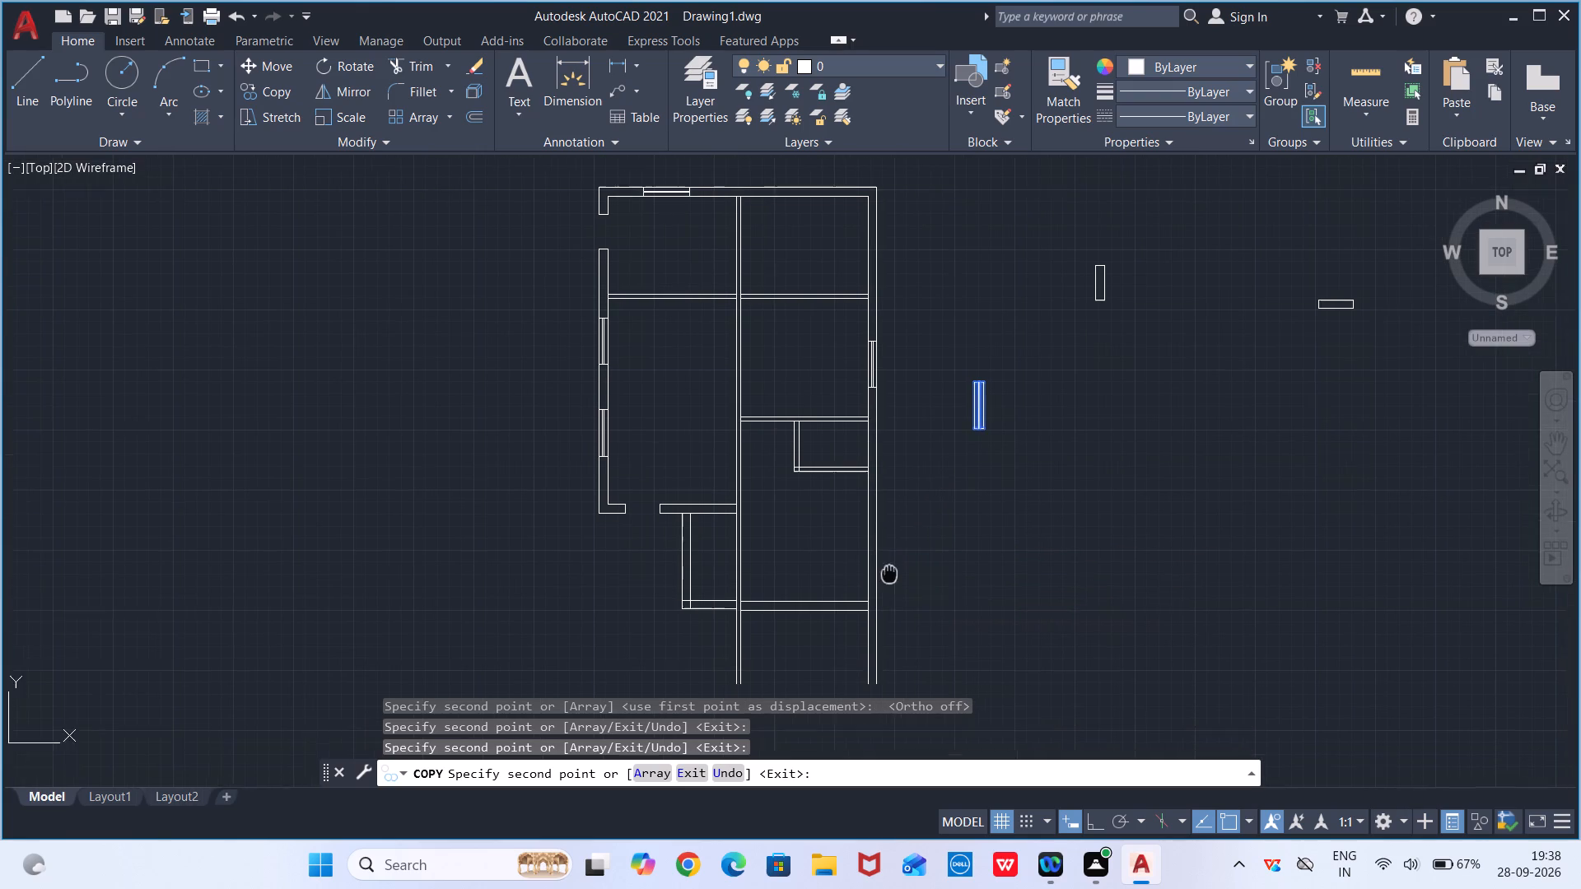
middle_drag(887, 568, 886, 568)
scroll(876, 541, up, 2)
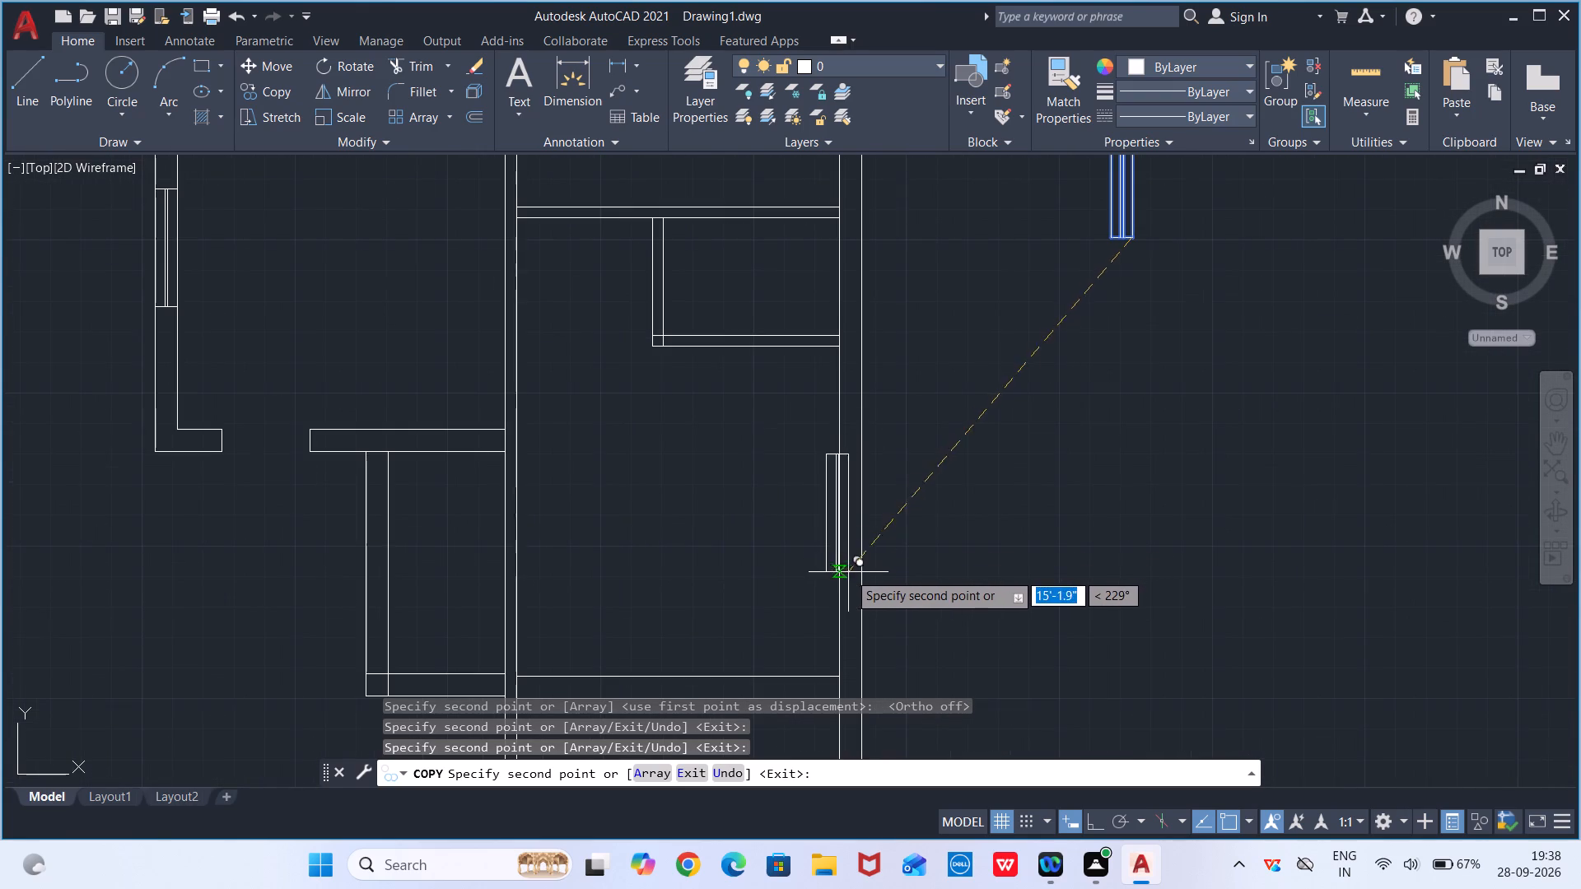
scroll(848, 572, up, 2)
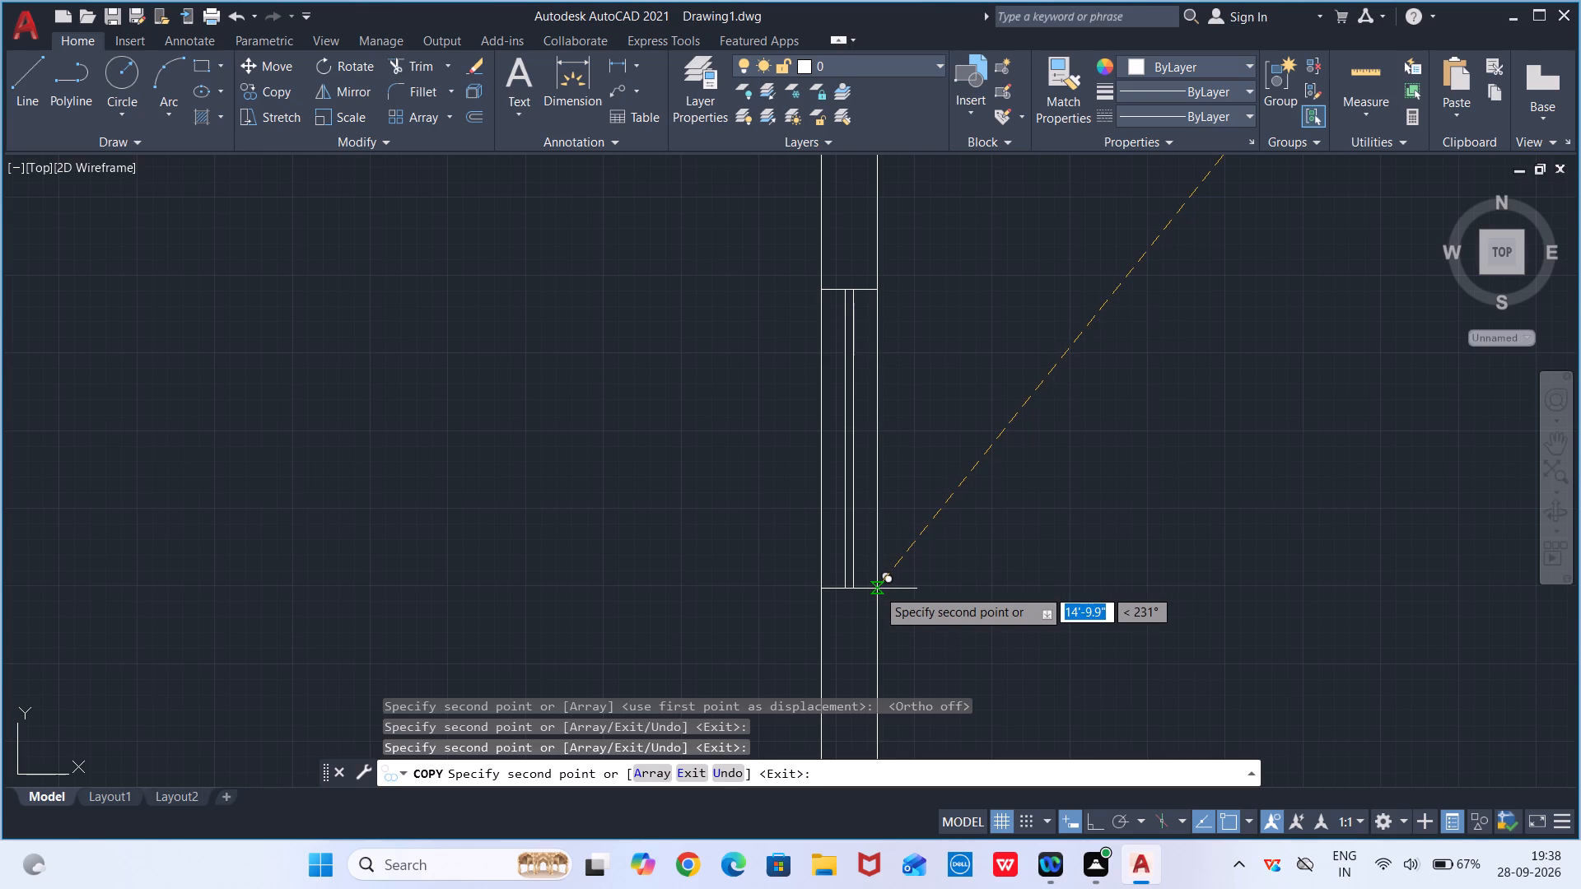
click(877, 589)
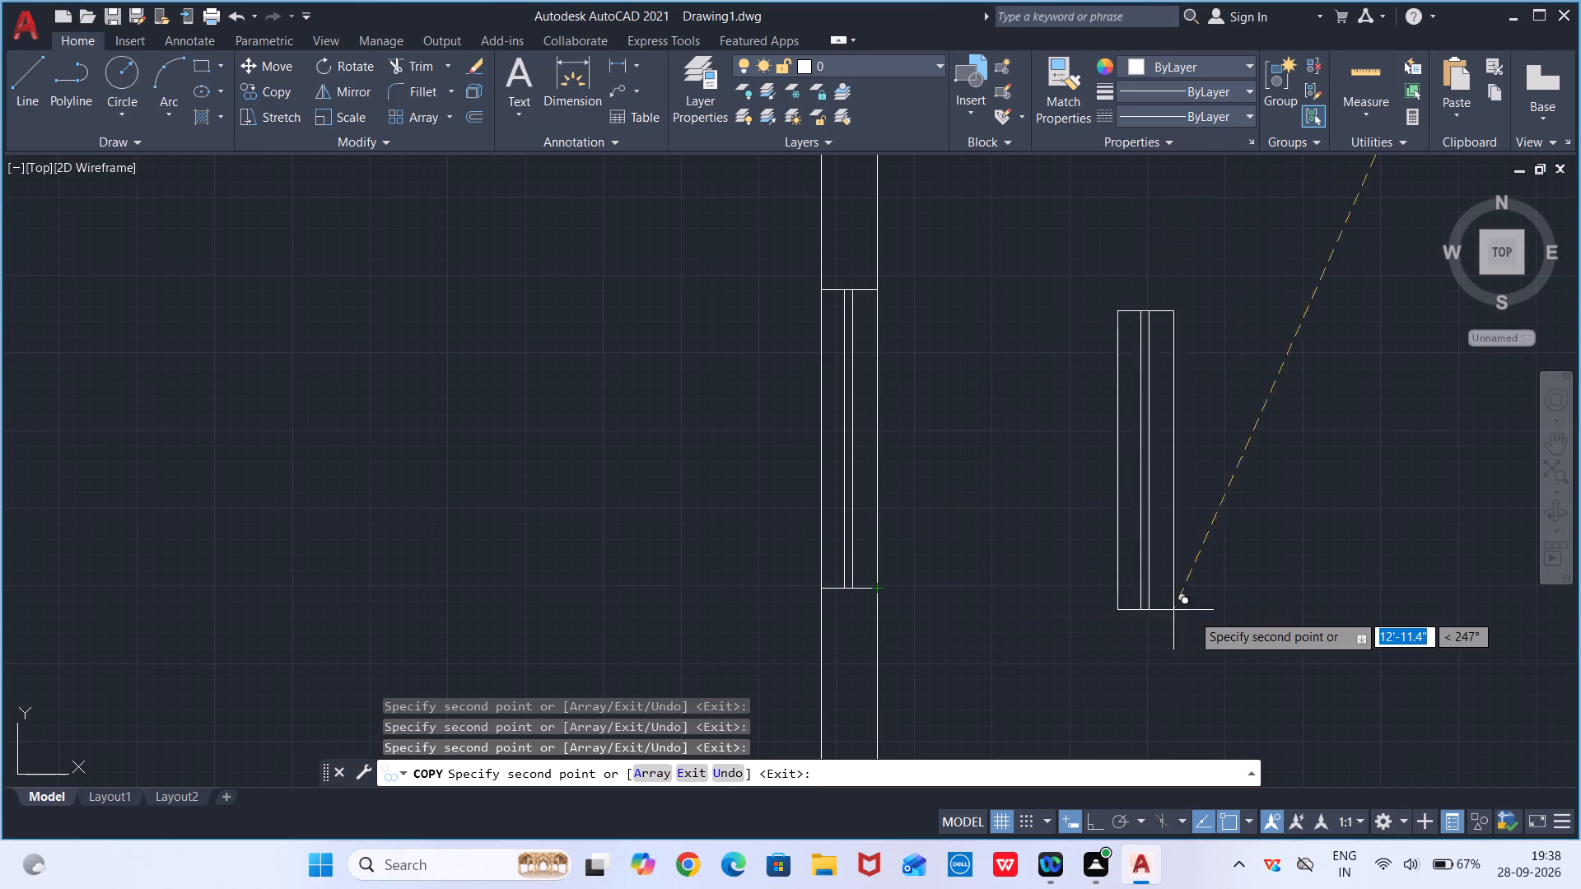
End the copying and rotate the spare vertical window symbol outside the plan 270° about its lower-right corner to lie horizontally.
scroll(1196, 618, down, 3)
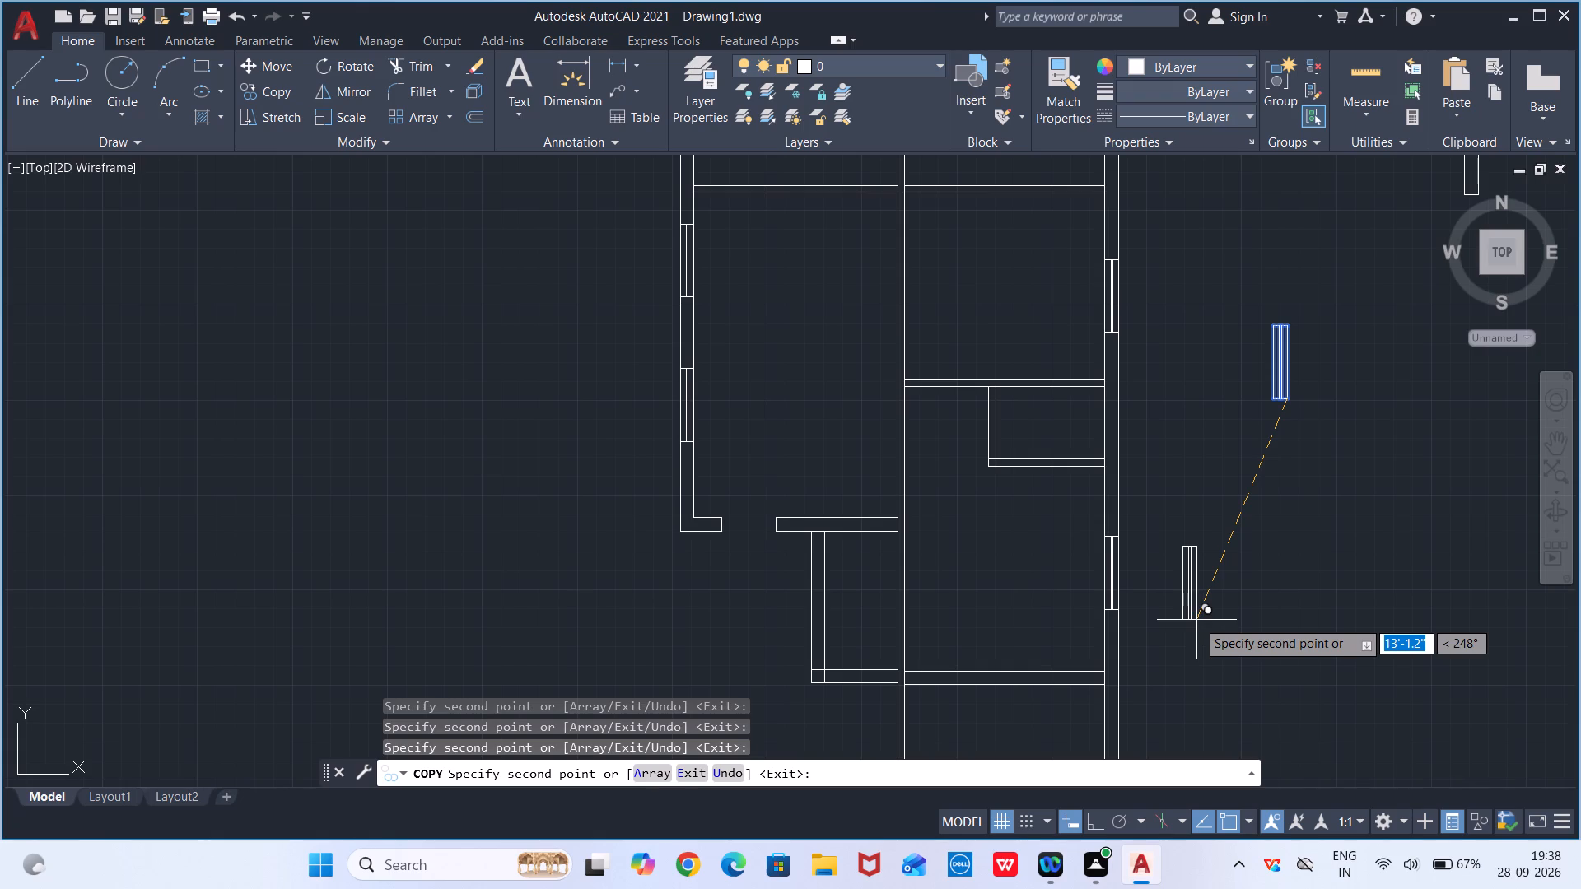
key(Escape)
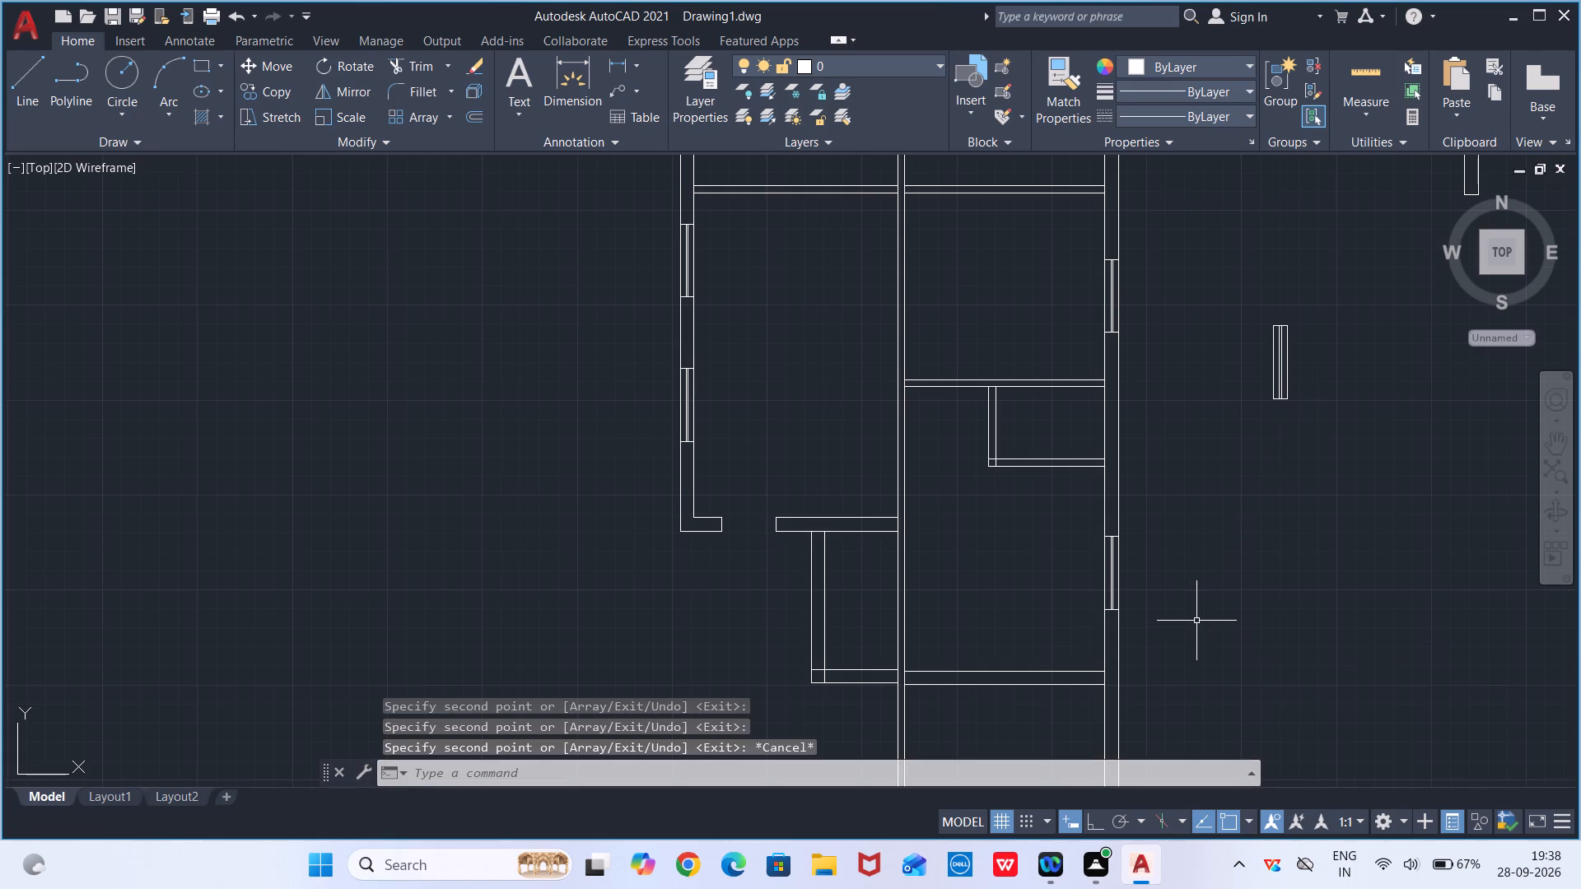
middle_drag(1276, 391, 1179, 442)
drag(1262, 411, 1182, 332)
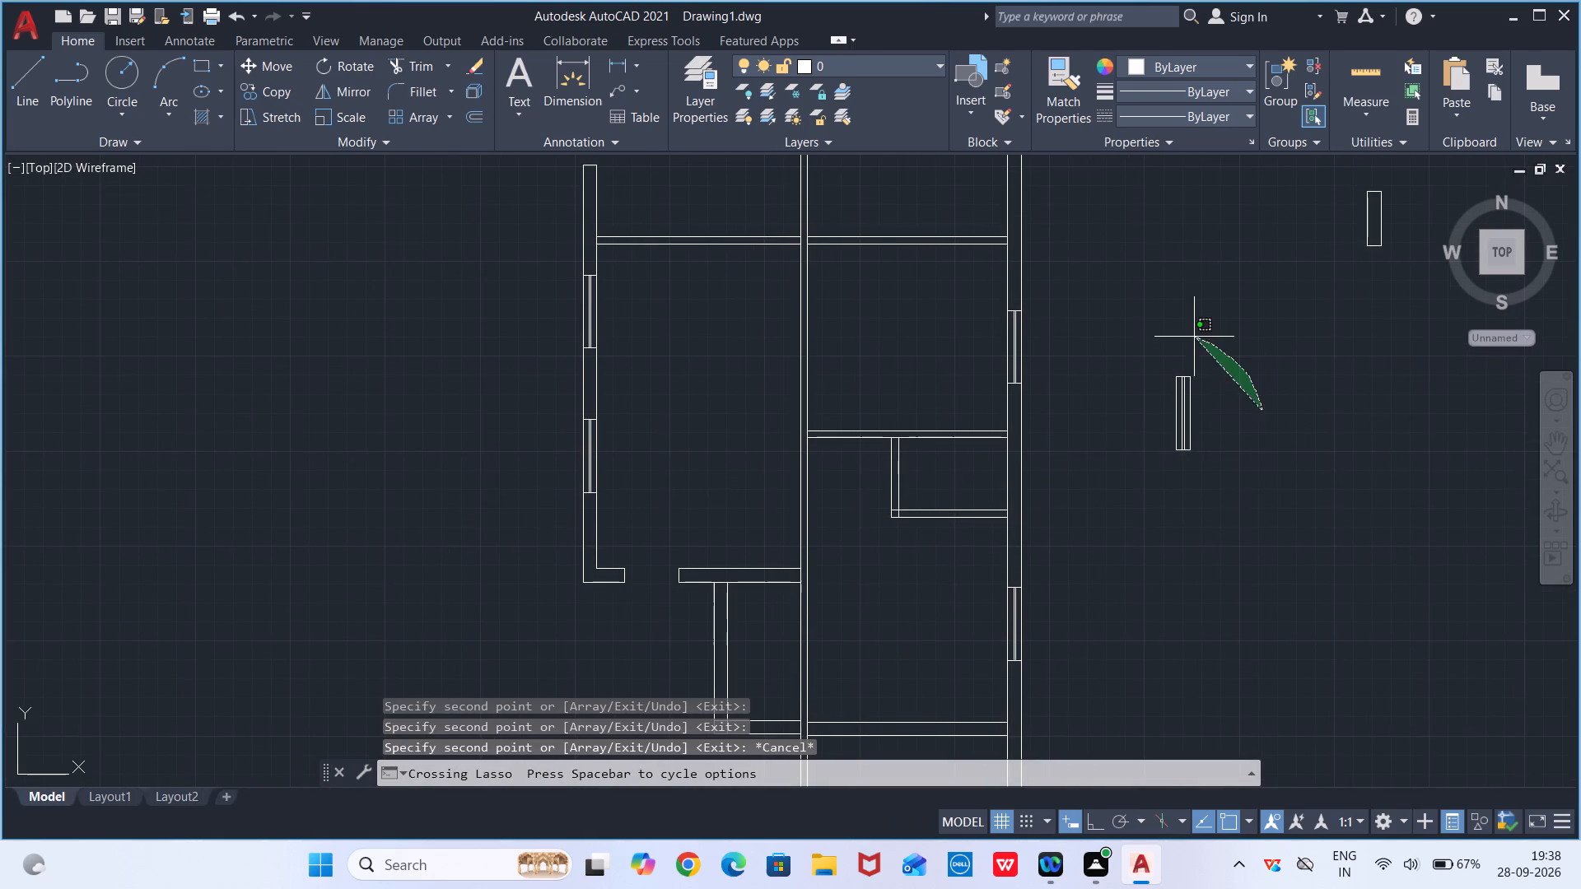
drag(1182, 332, 1229, 452)
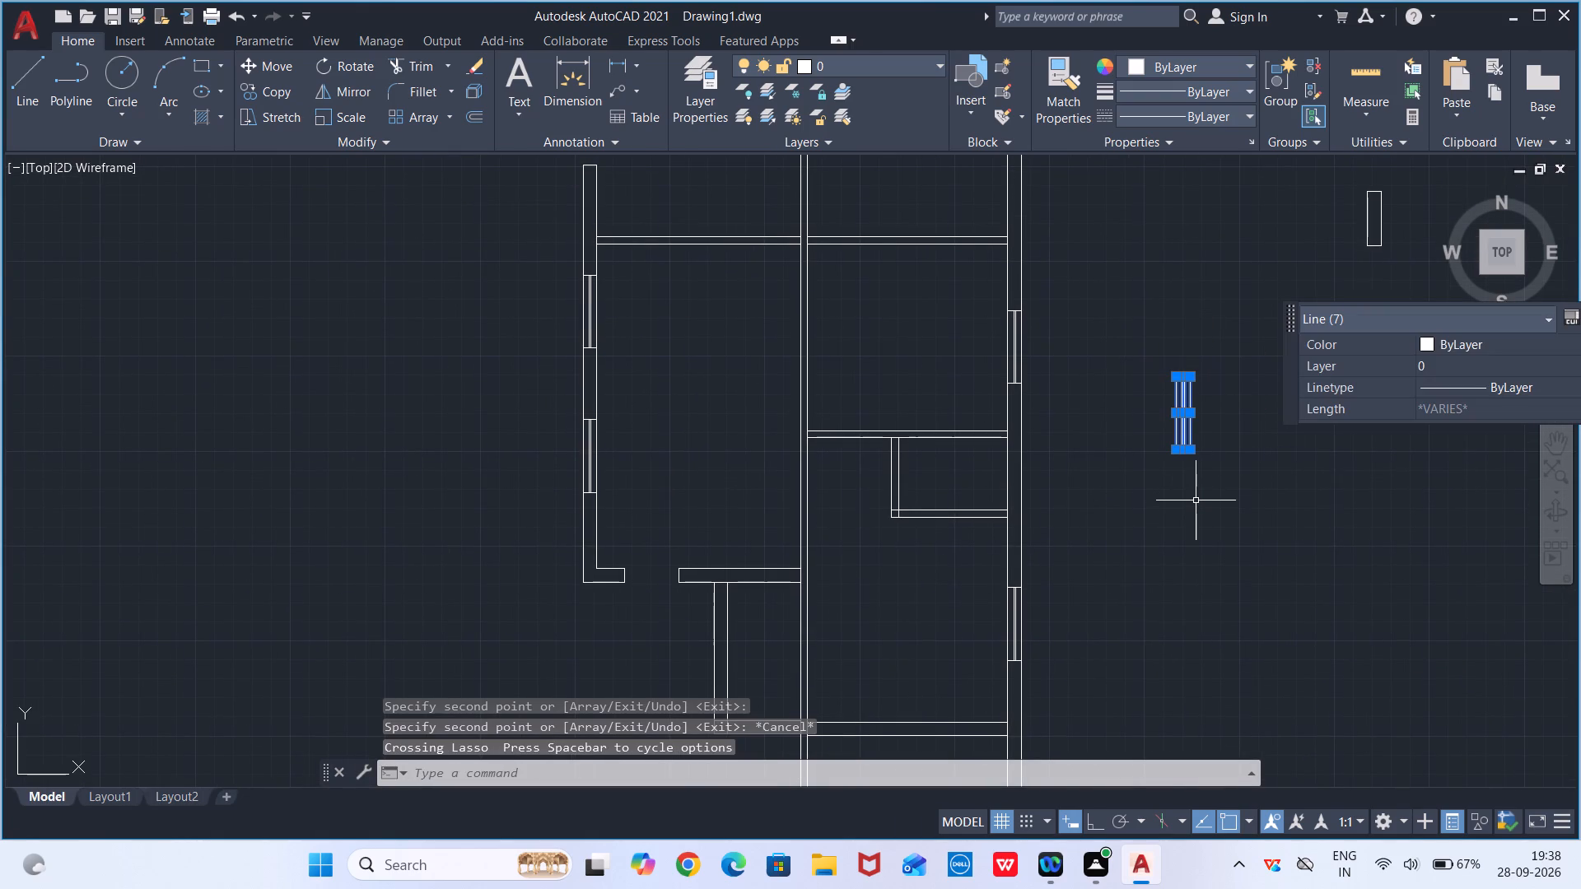
text(ro)
key(Return)
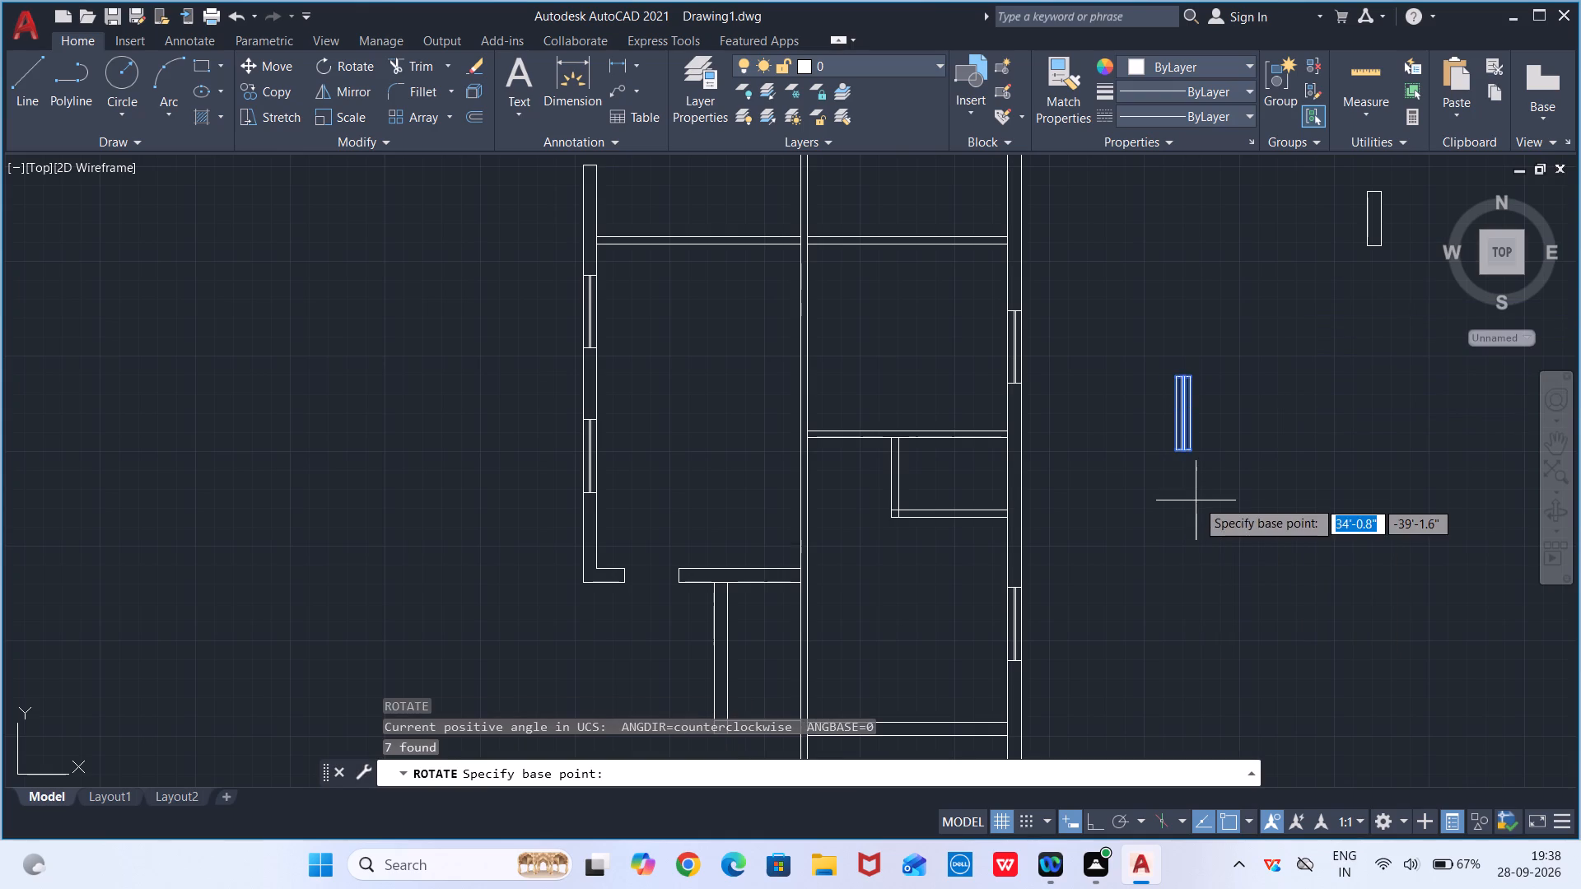
click(1187, 444)
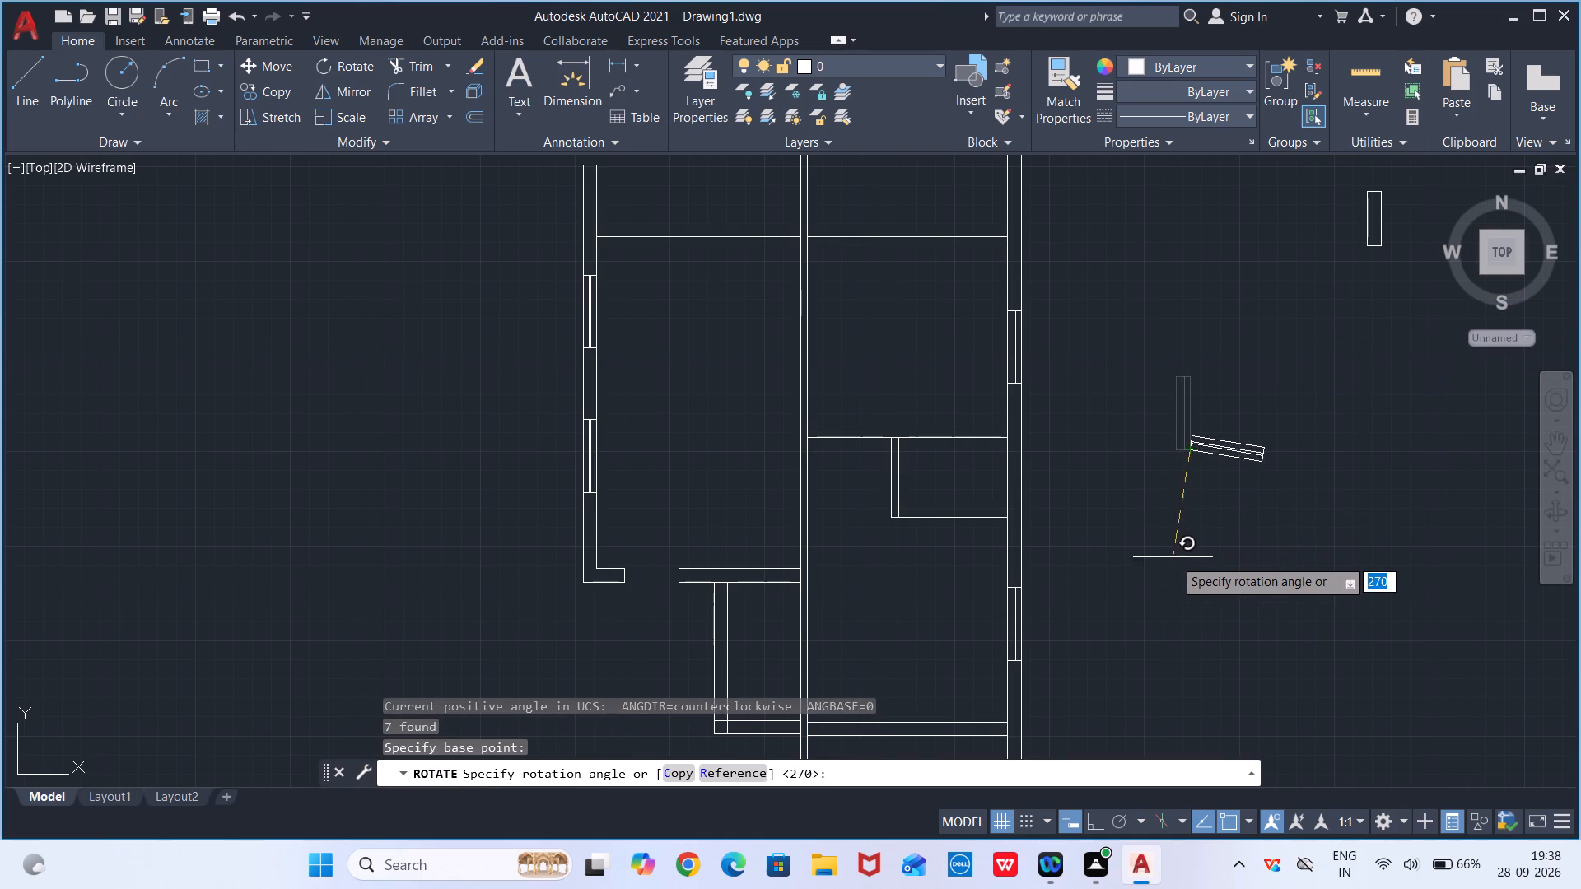
click(1191, 584)
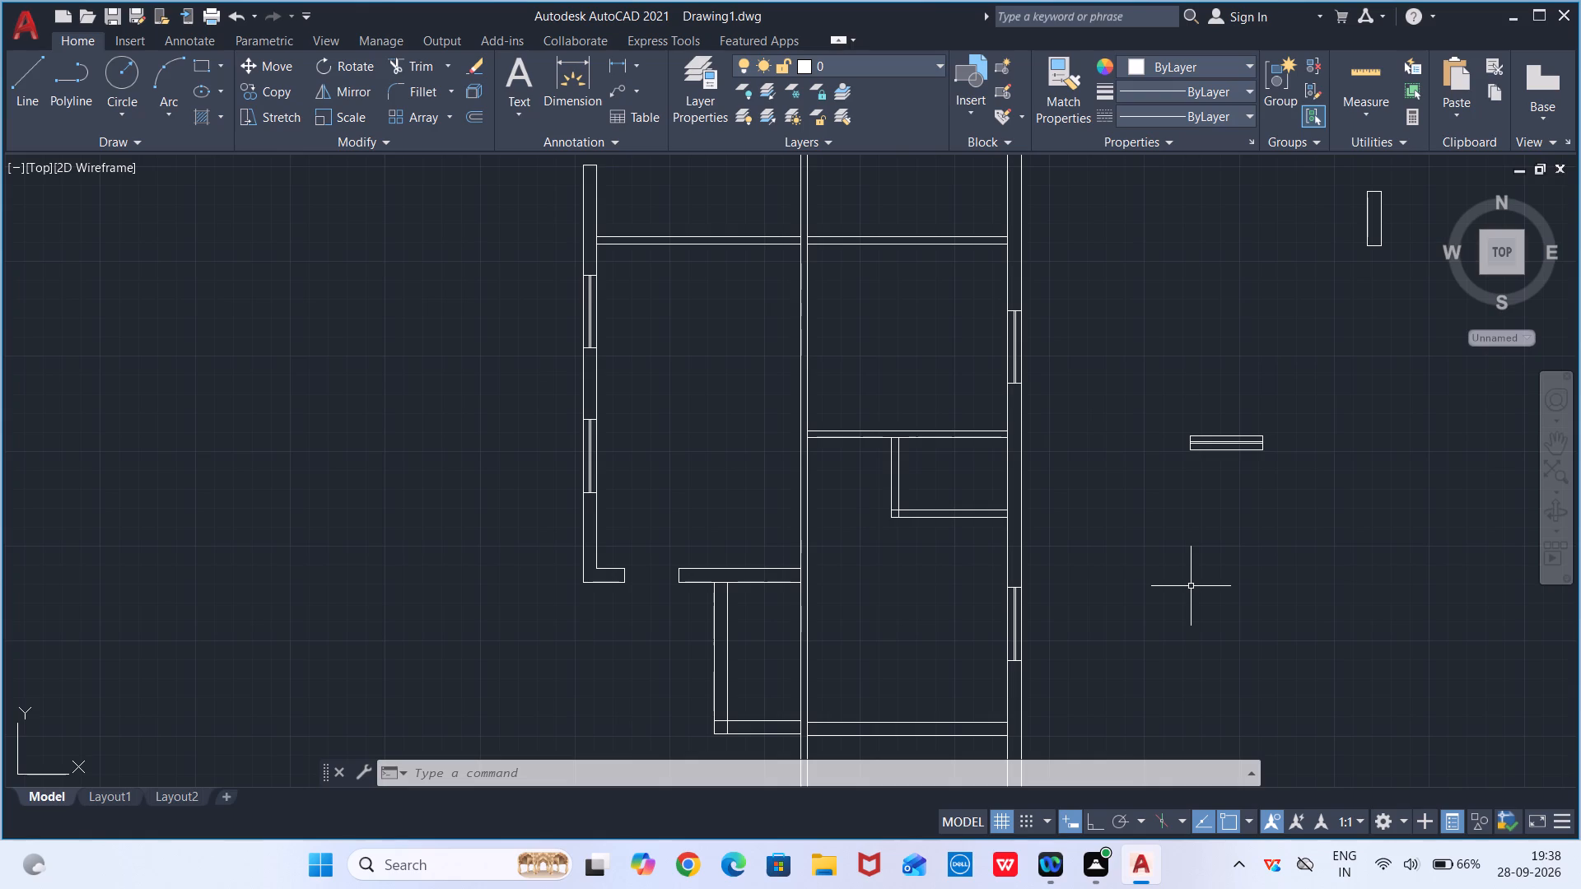
scroll(1096, 531, down, 1)
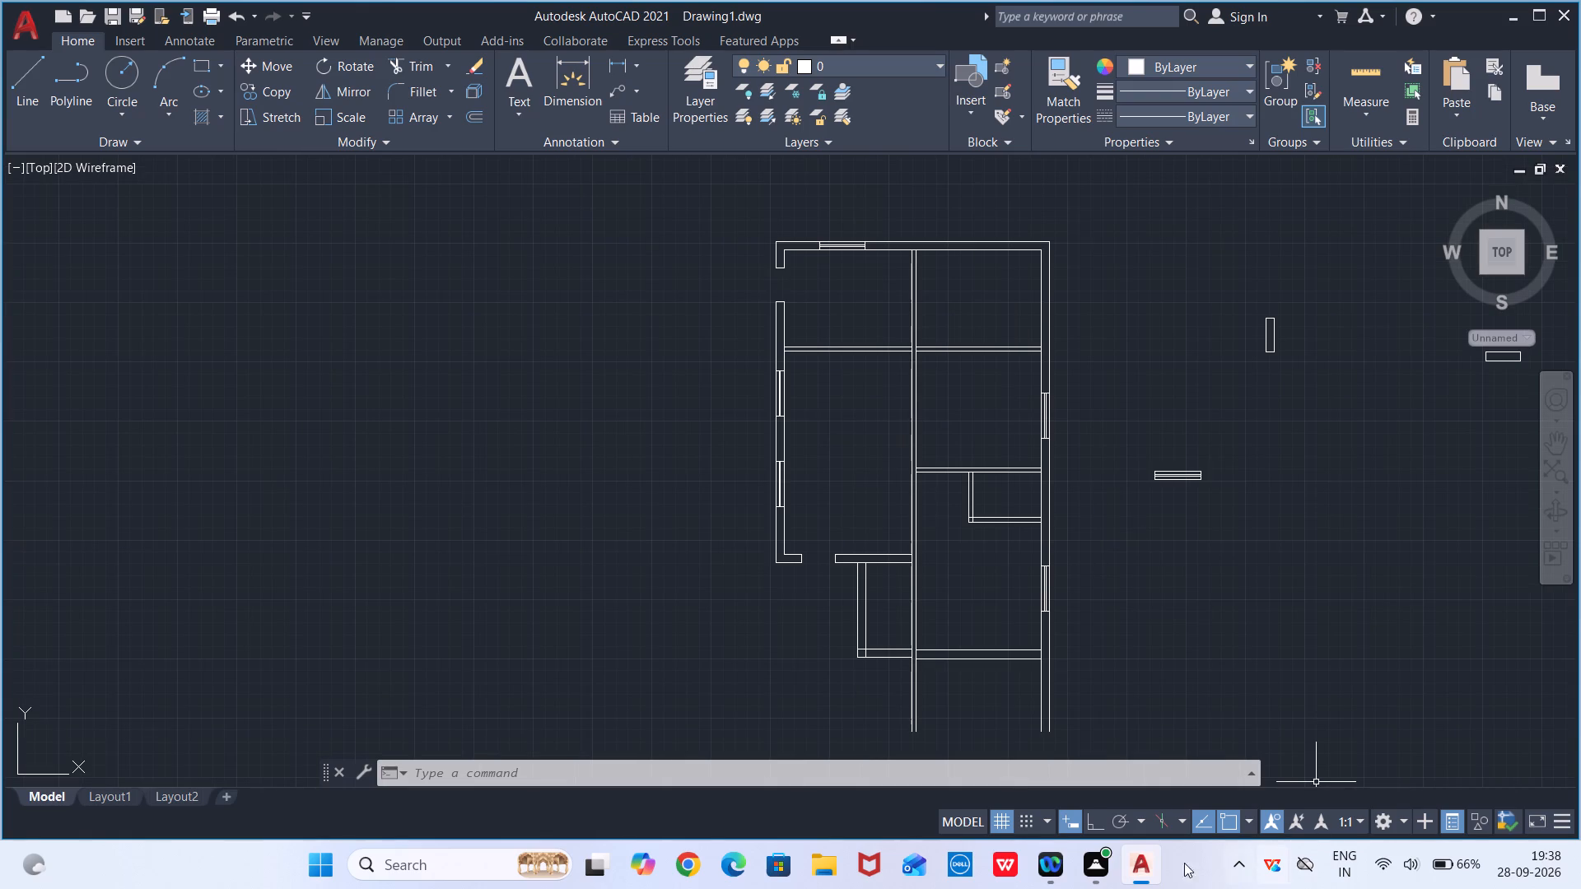
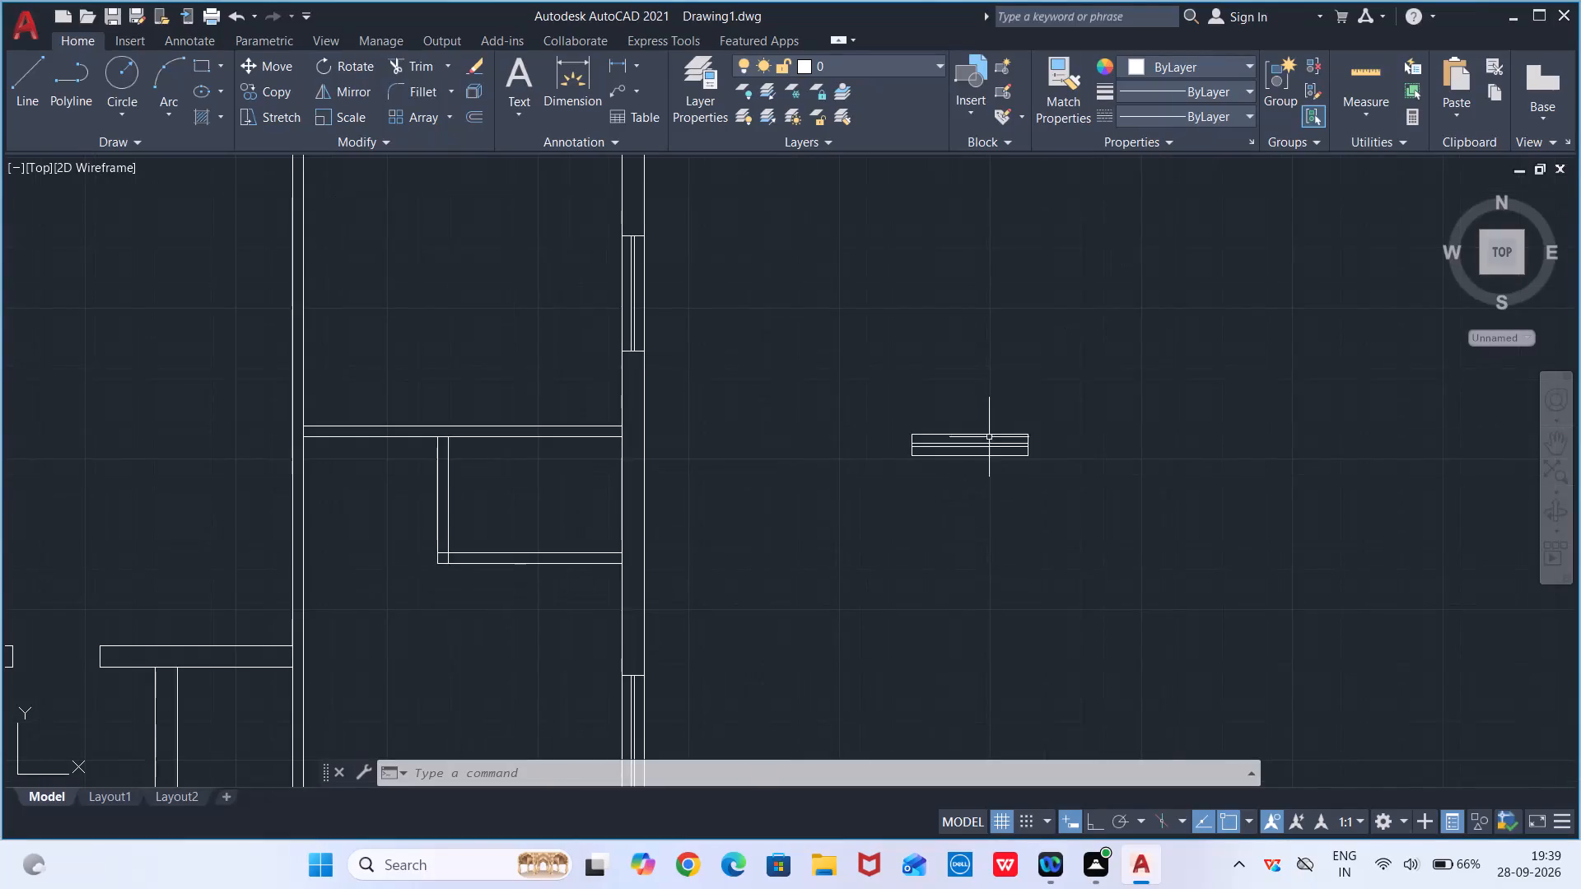
Draw a line 3' along the horizontal window symbol's bottom edge from its lower-left corner, continuing straight up to its top edge.
scroll(1037, 412, up, 2)
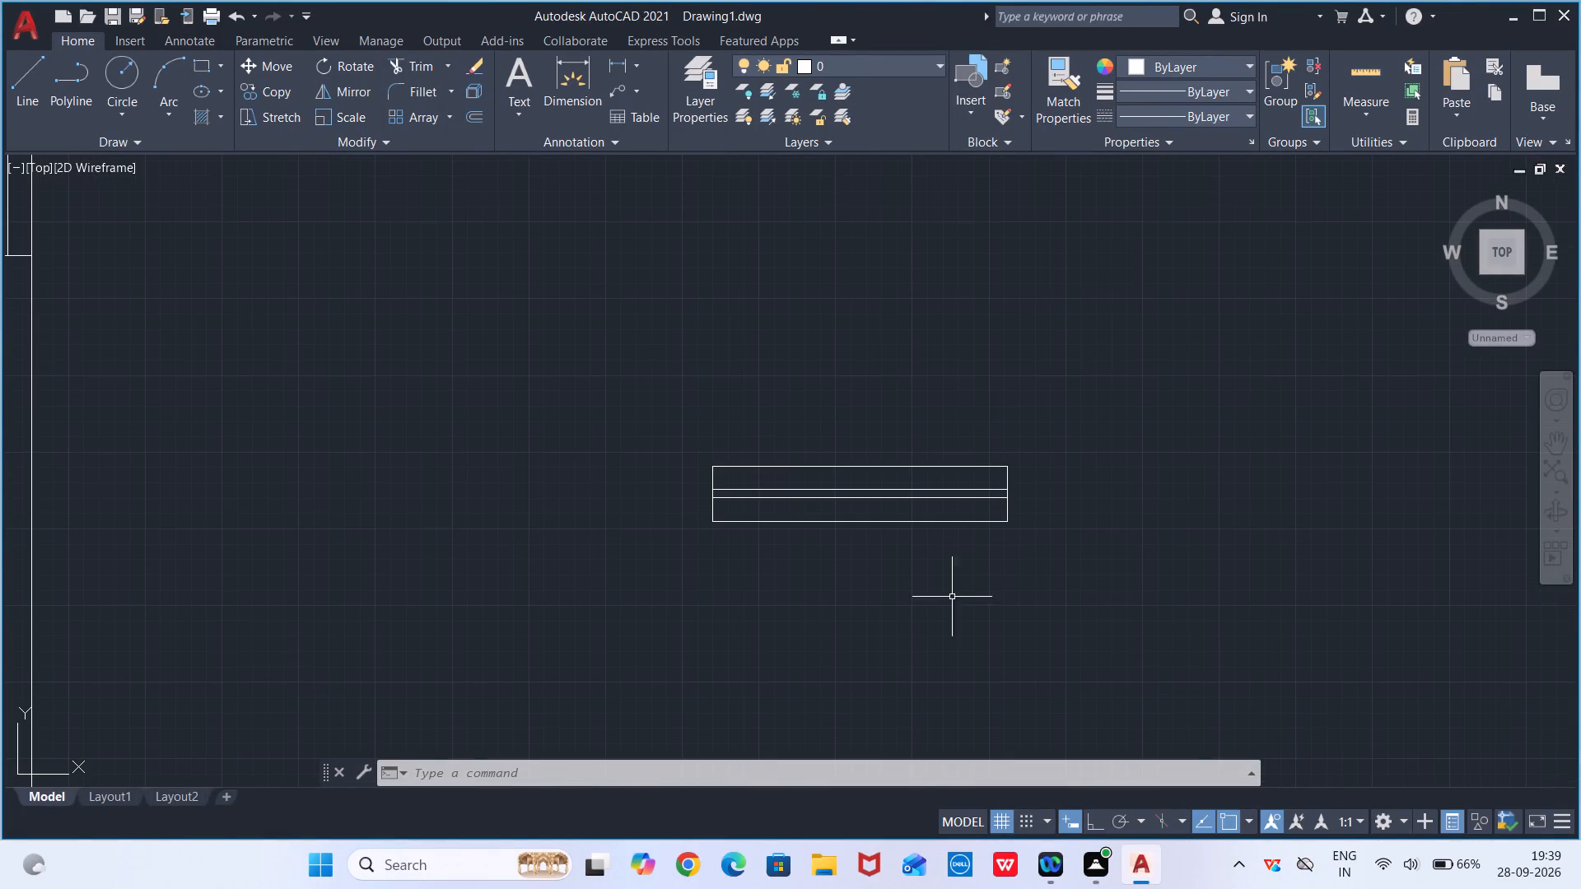
key(l)
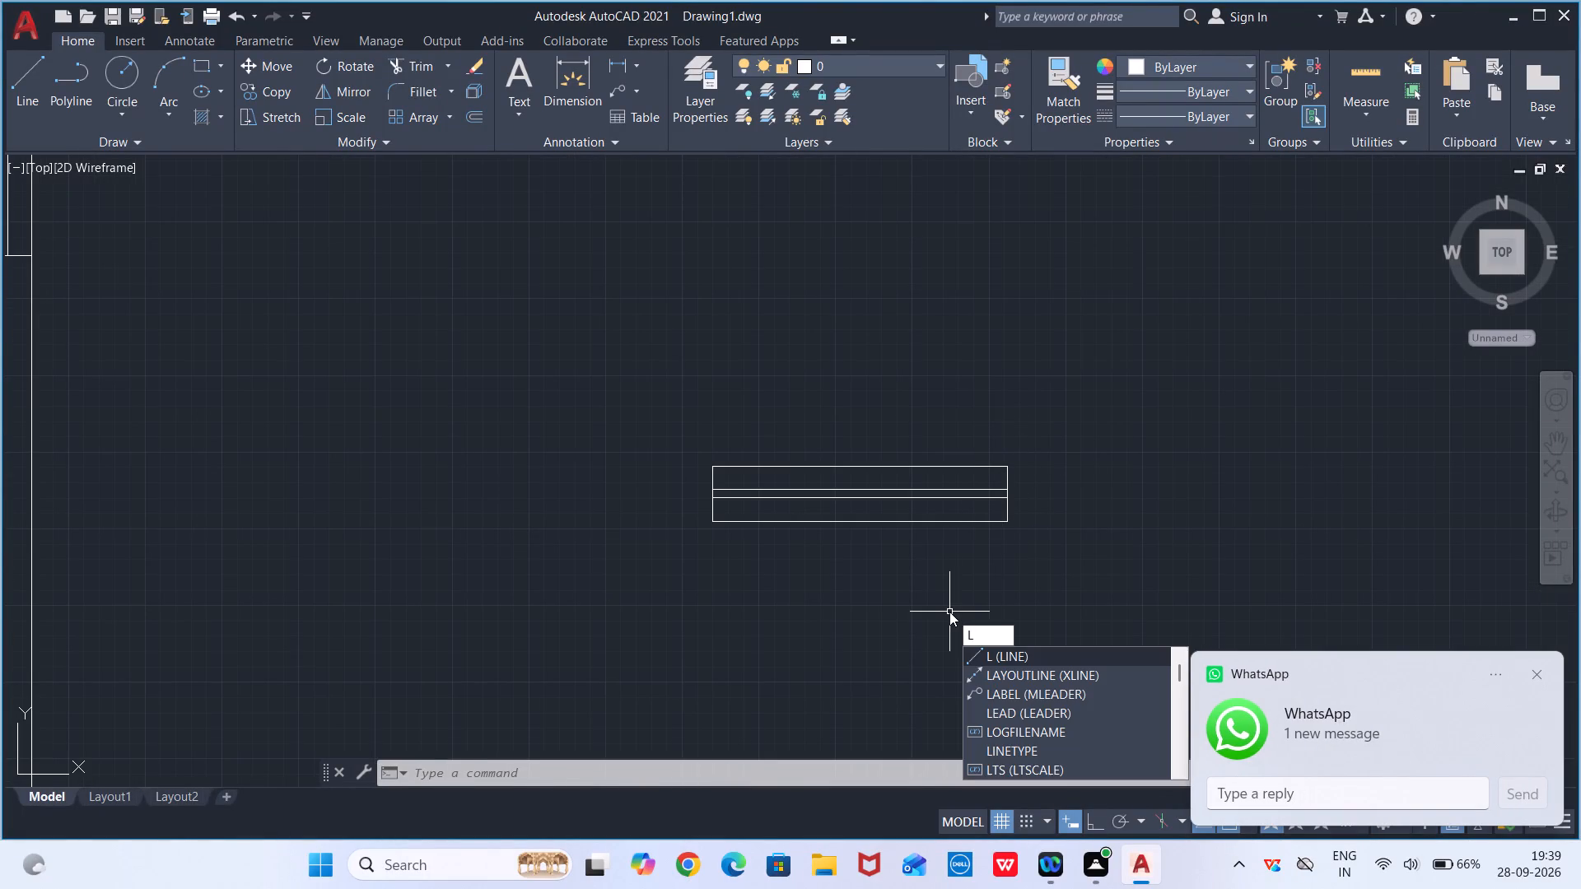
key(Return)
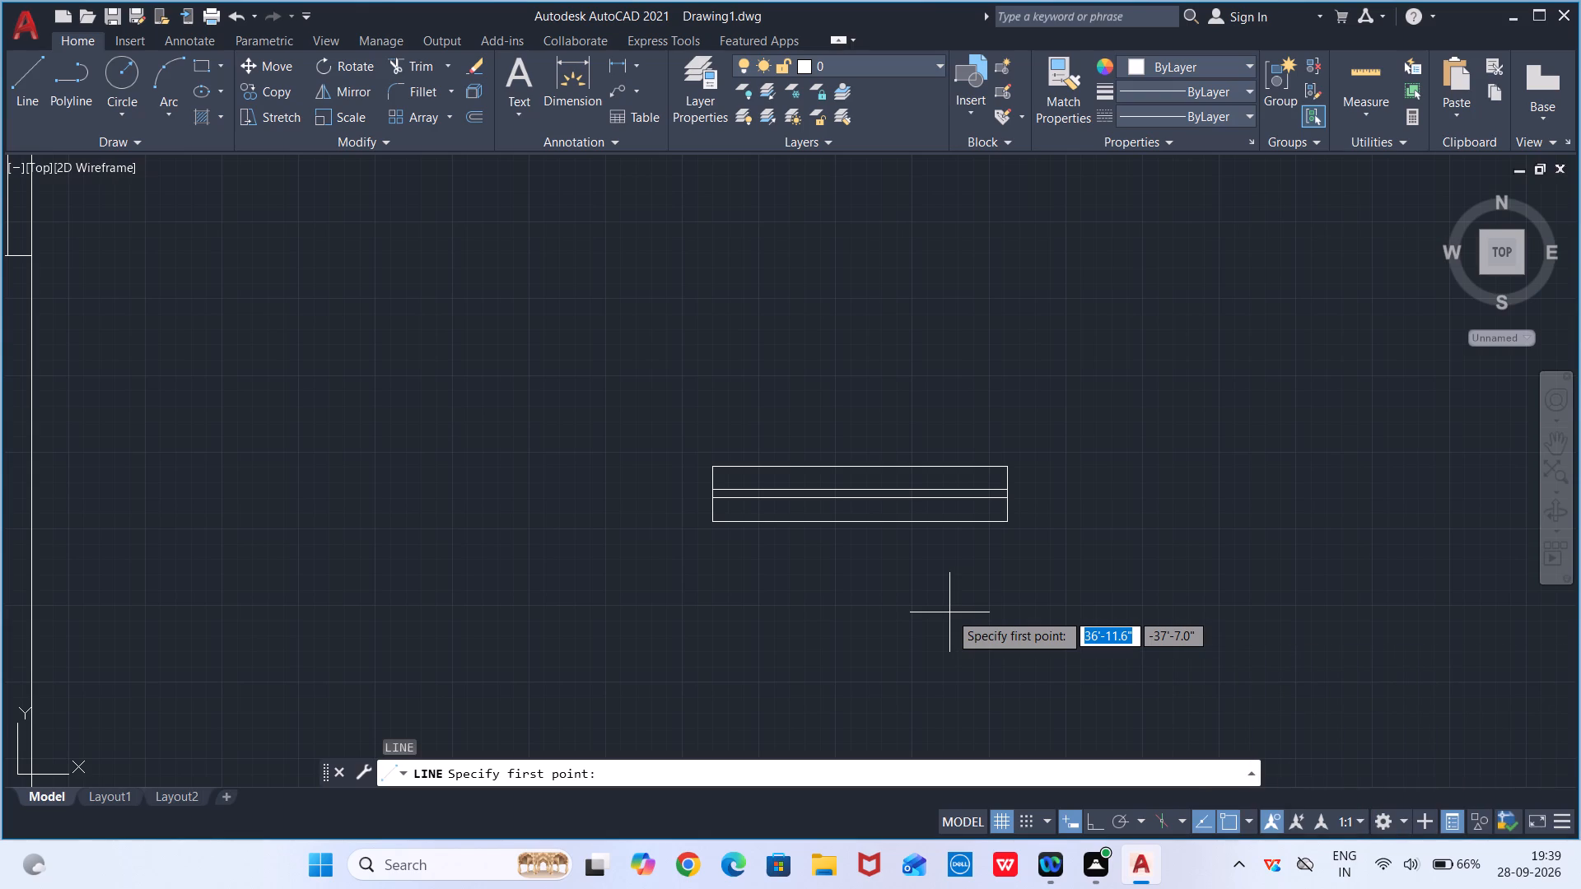
scroll(732, 486, up, 1)
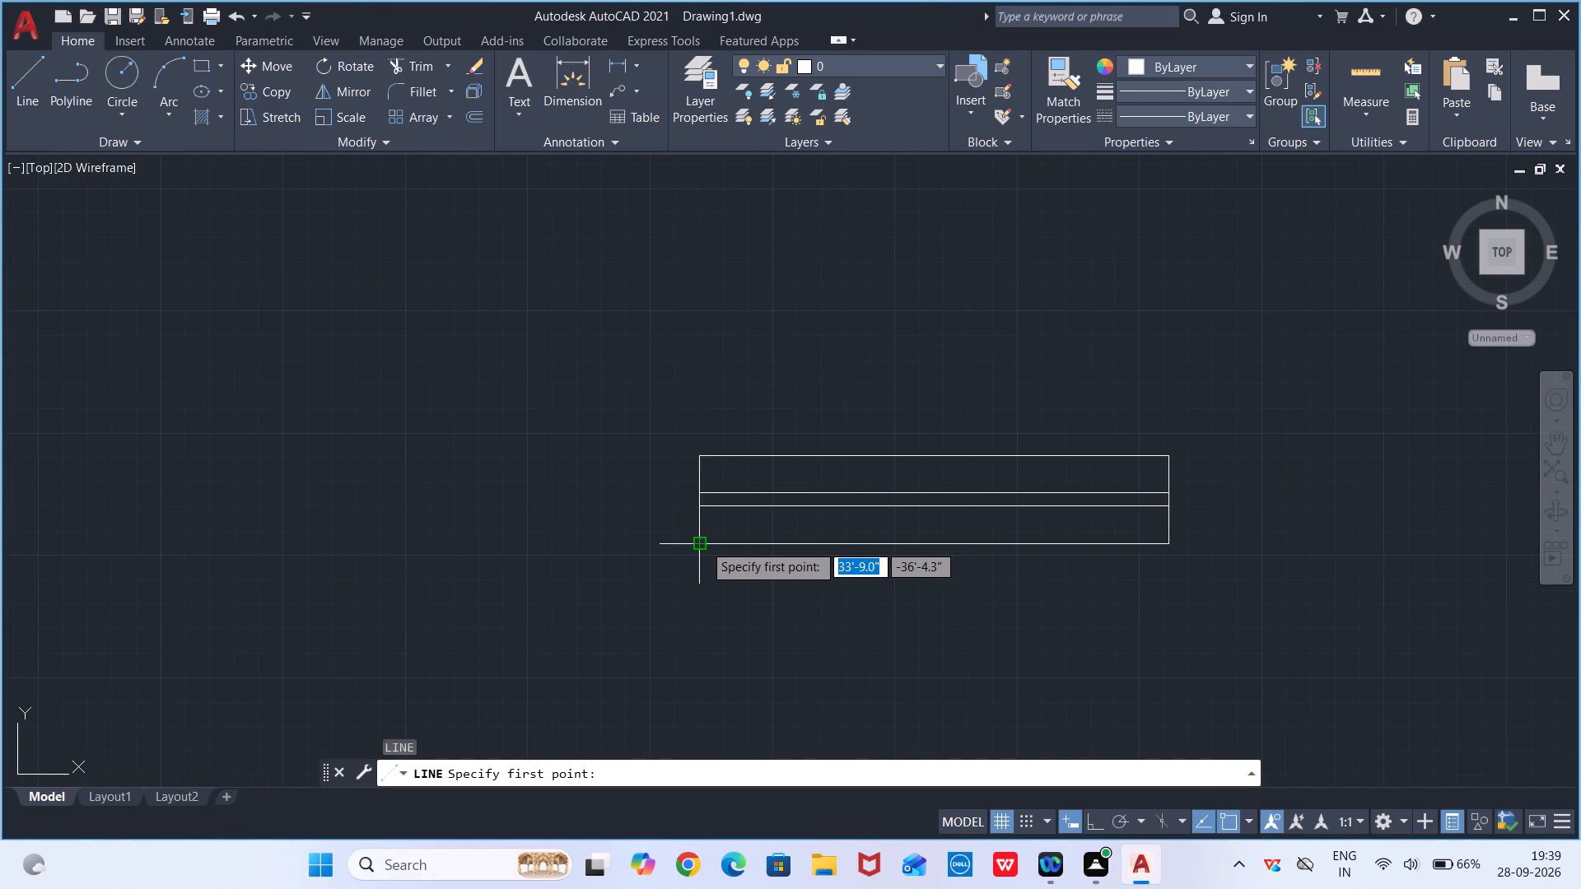
click(703, 543)
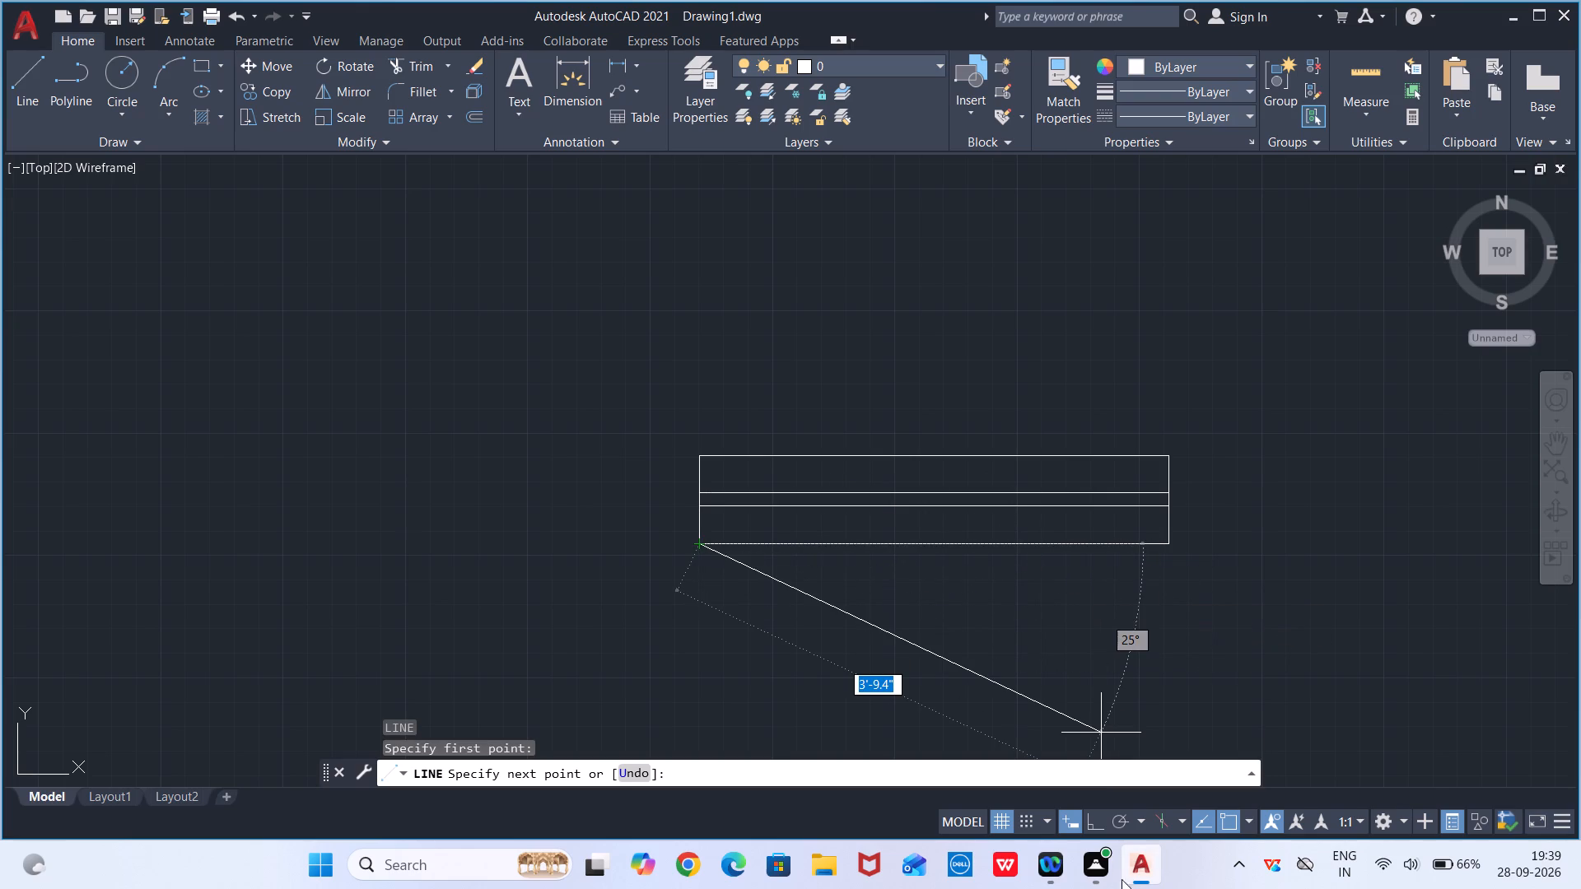
click(1084, 817)
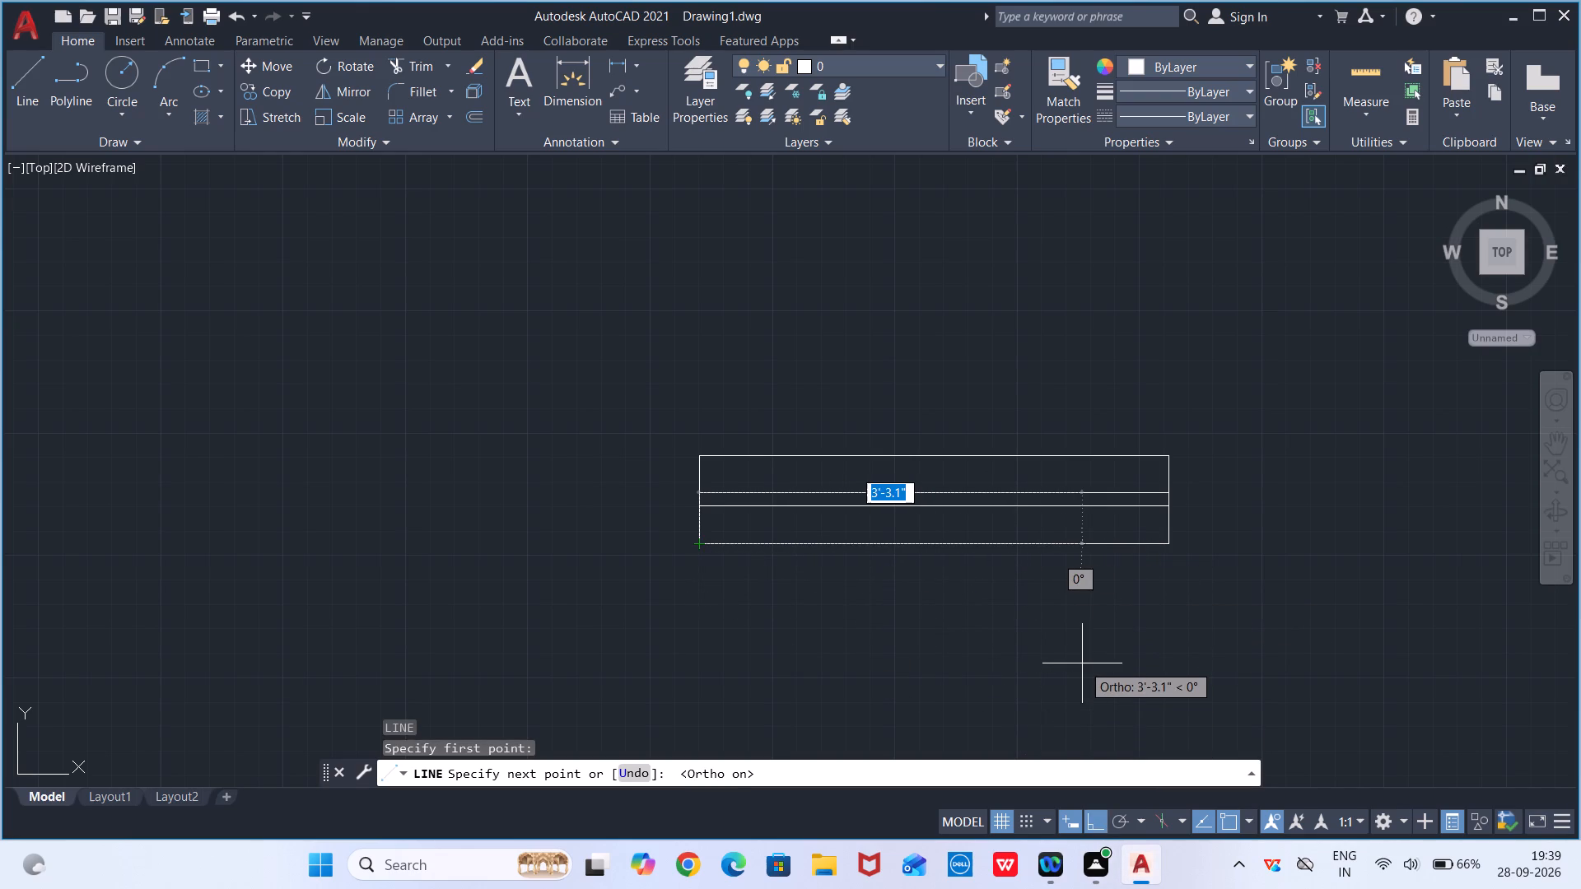
key(3)
key(apostrophe)
key(Return)
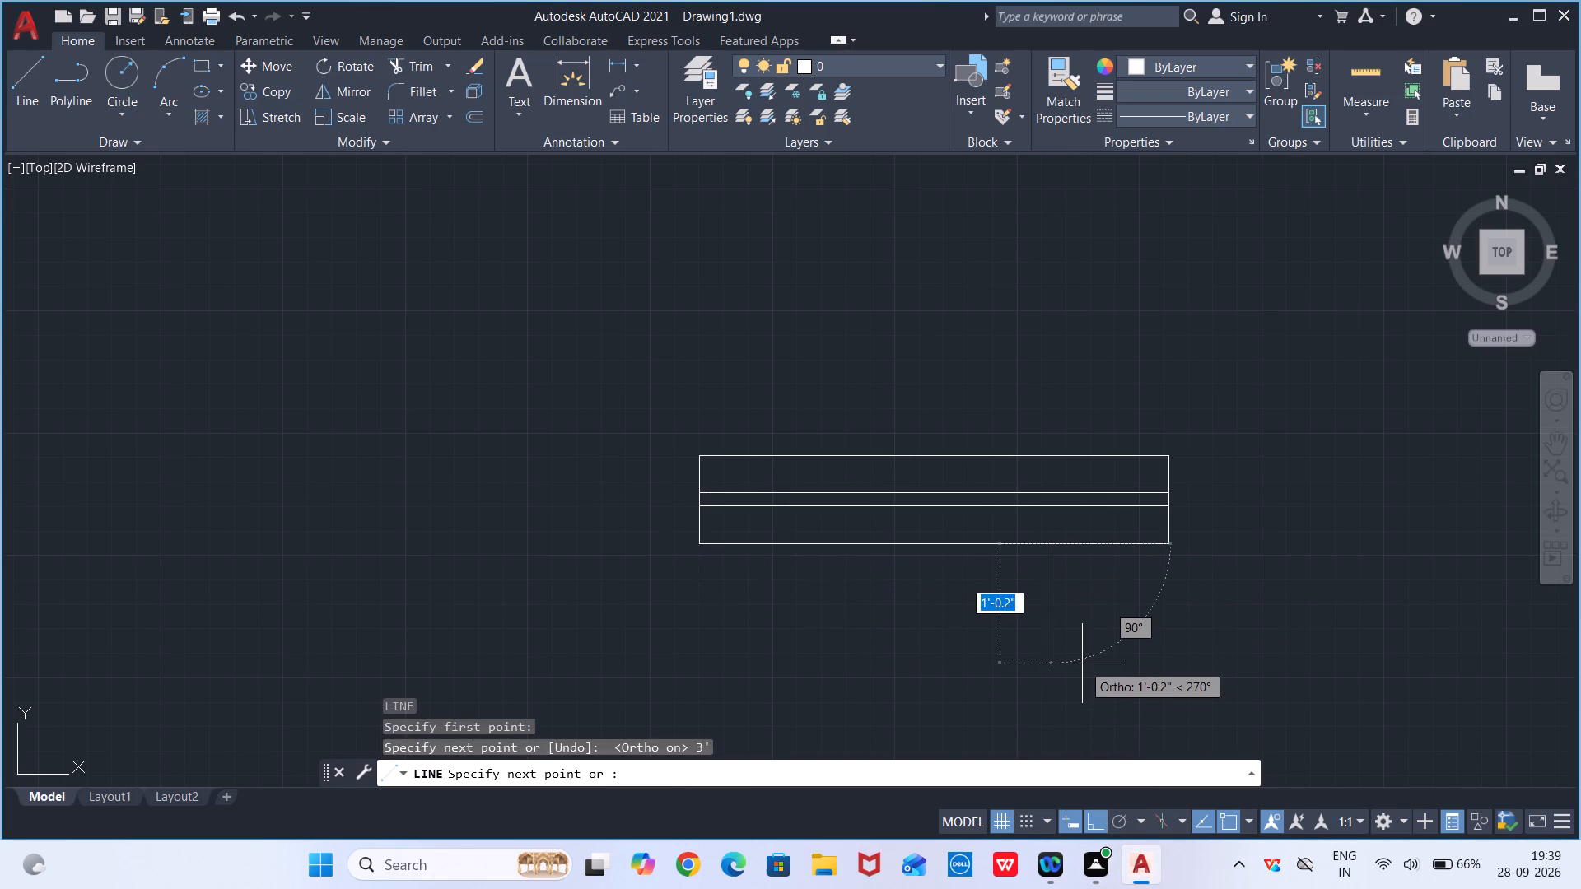
click(1051, 451)
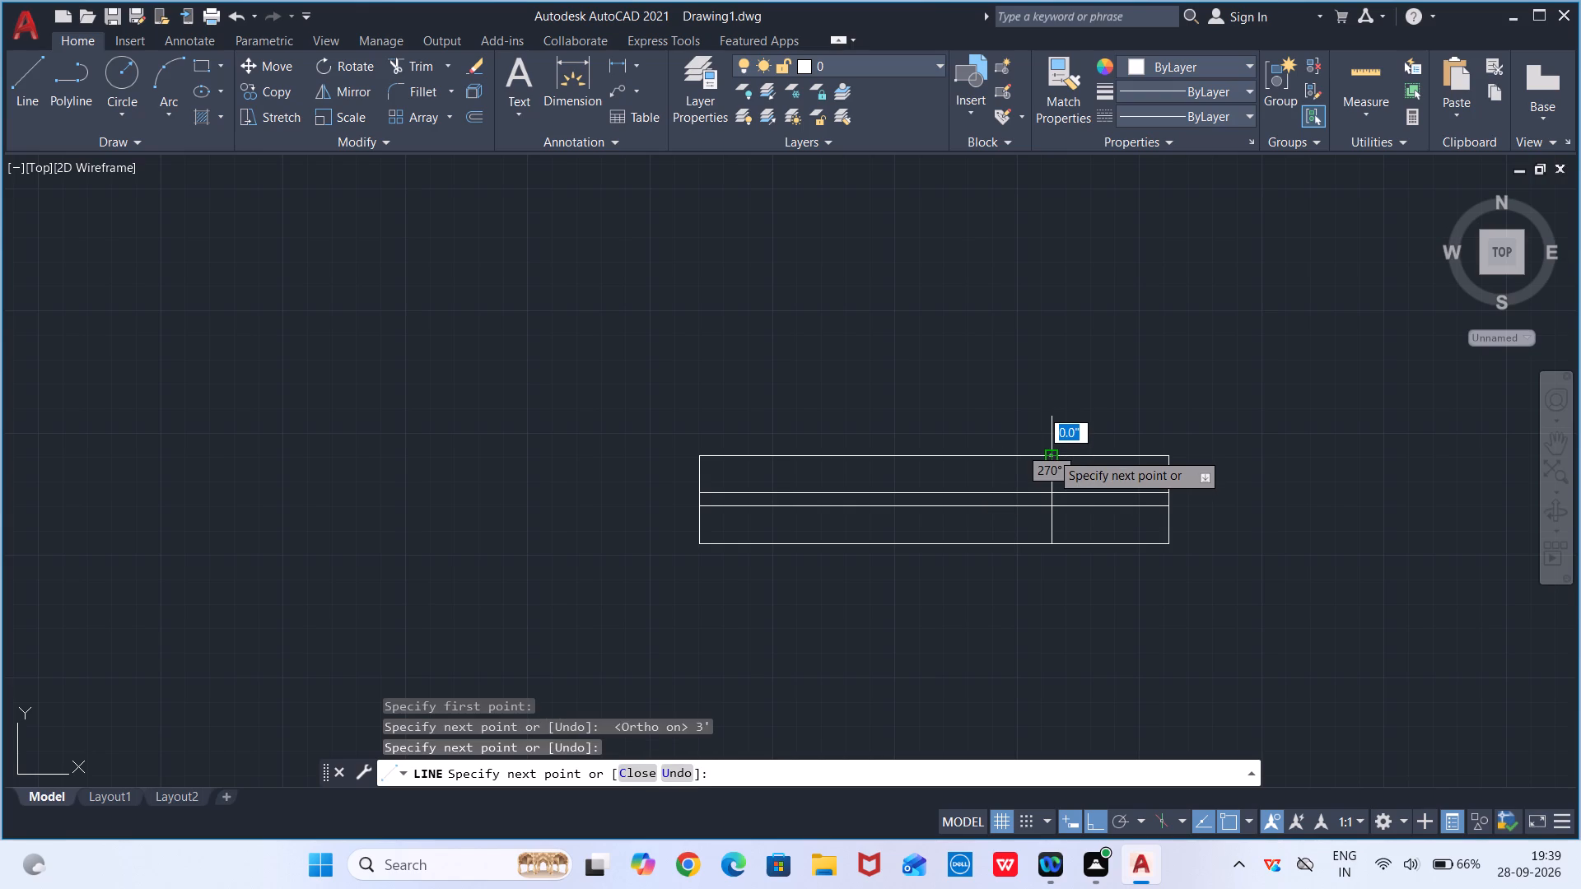
key(Escape)
Trim away the part of the horizontal window symbol beyond the new cross line, shortening the symbol to 3'.
key(t)
key(r)
key(Return)
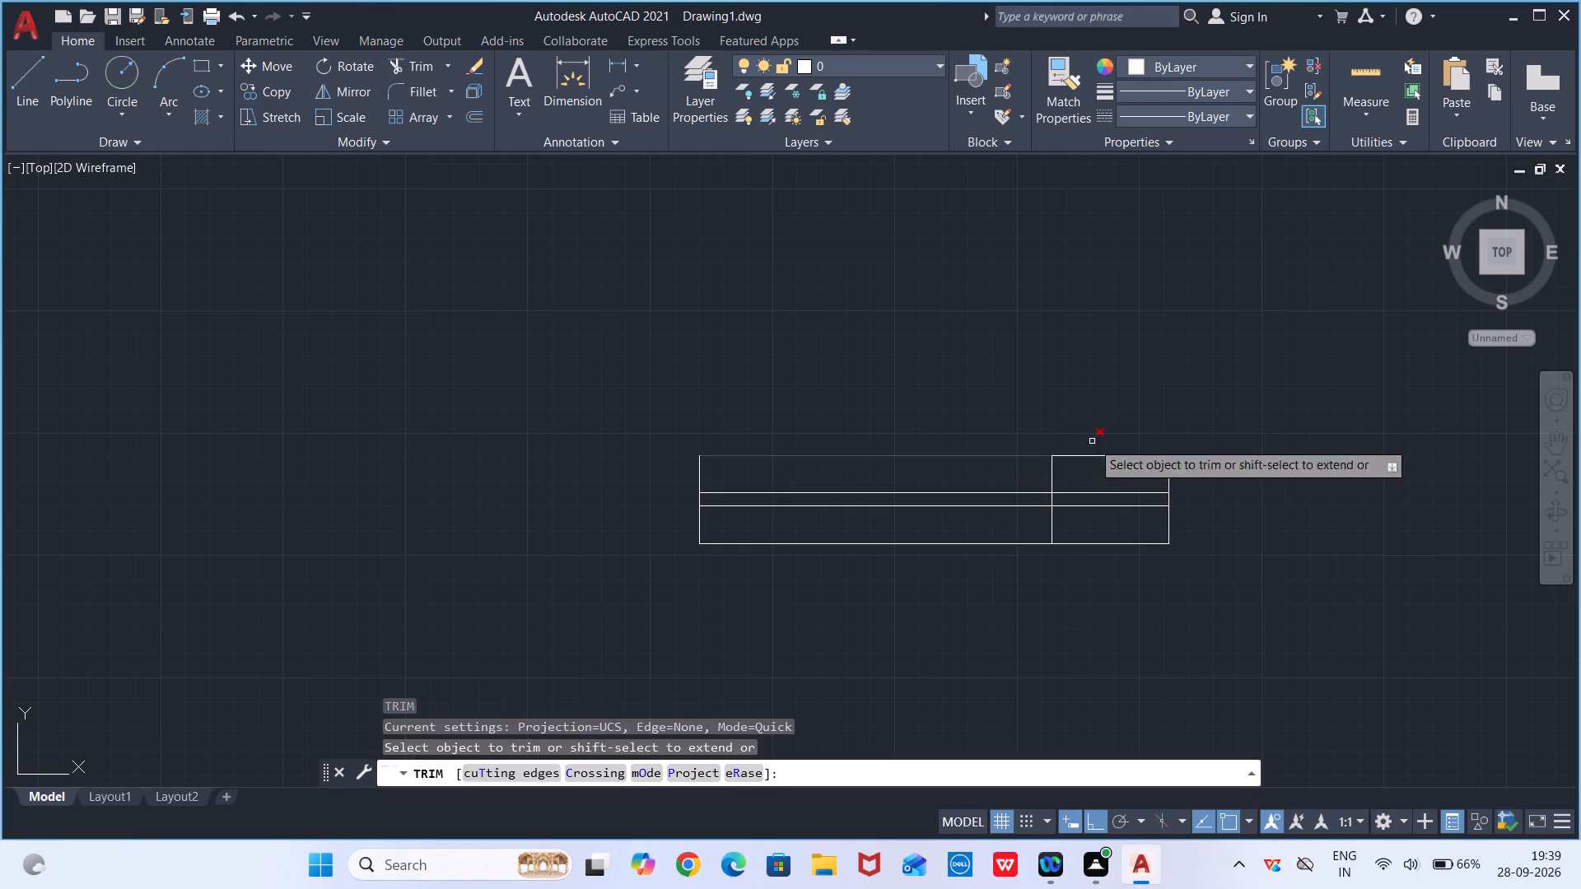
drag(1114, 372, 1172, 687)
drag(1145, 507, 1305, 481)
key(Escape)
Copy the 3' window symbol by its lower-right corner into the top outer wall of the upper-right room, with Ortho off.
drag(1214, 484, 544, 412)
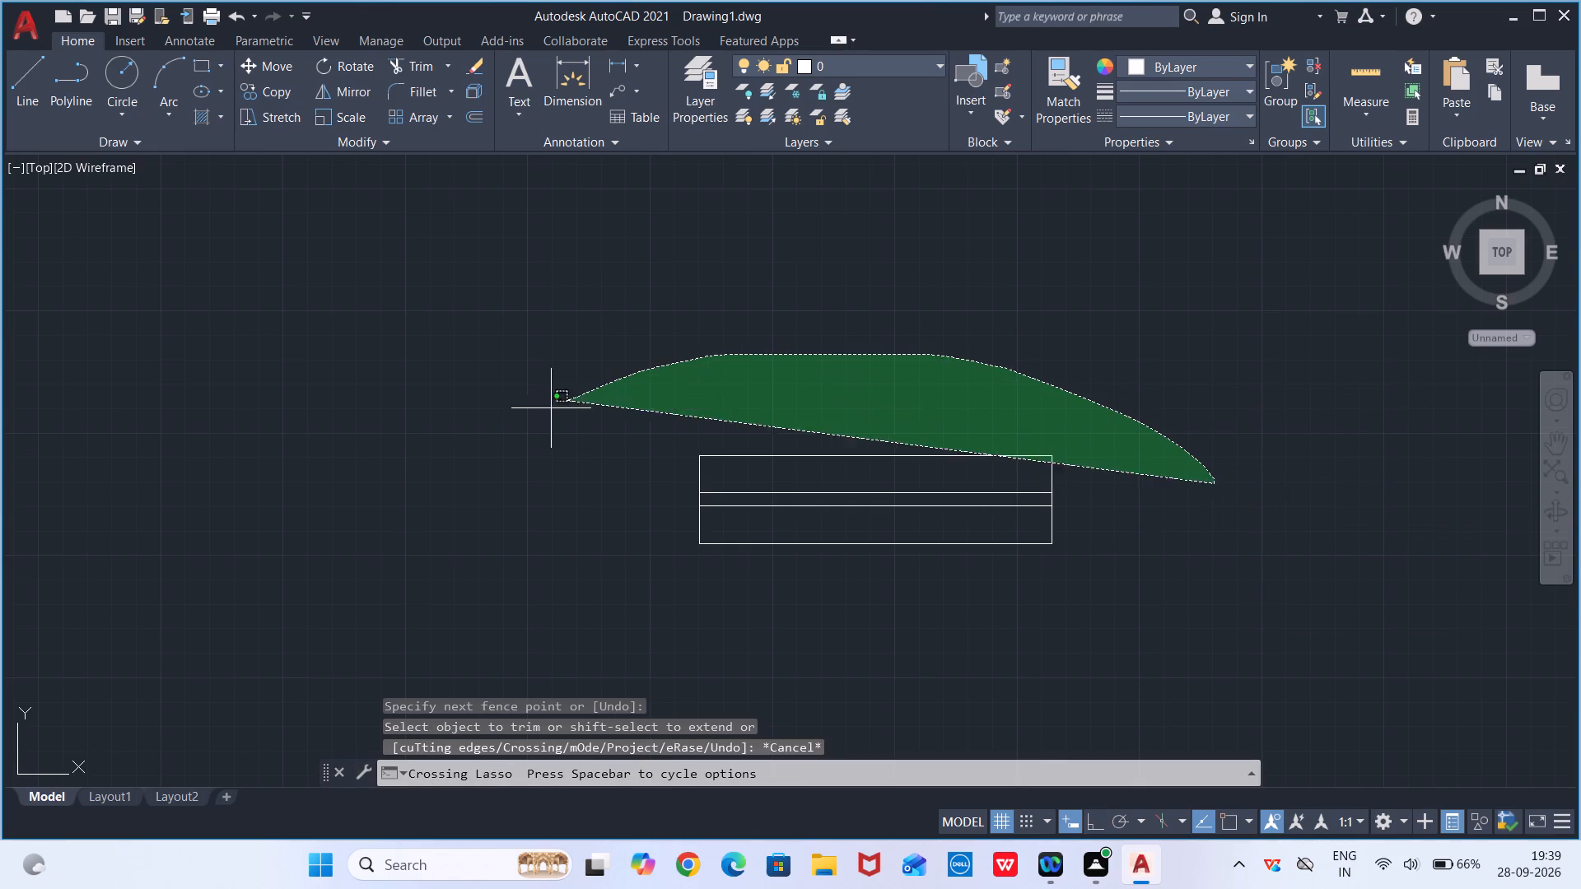
drag(544, 412, 1034, 486)
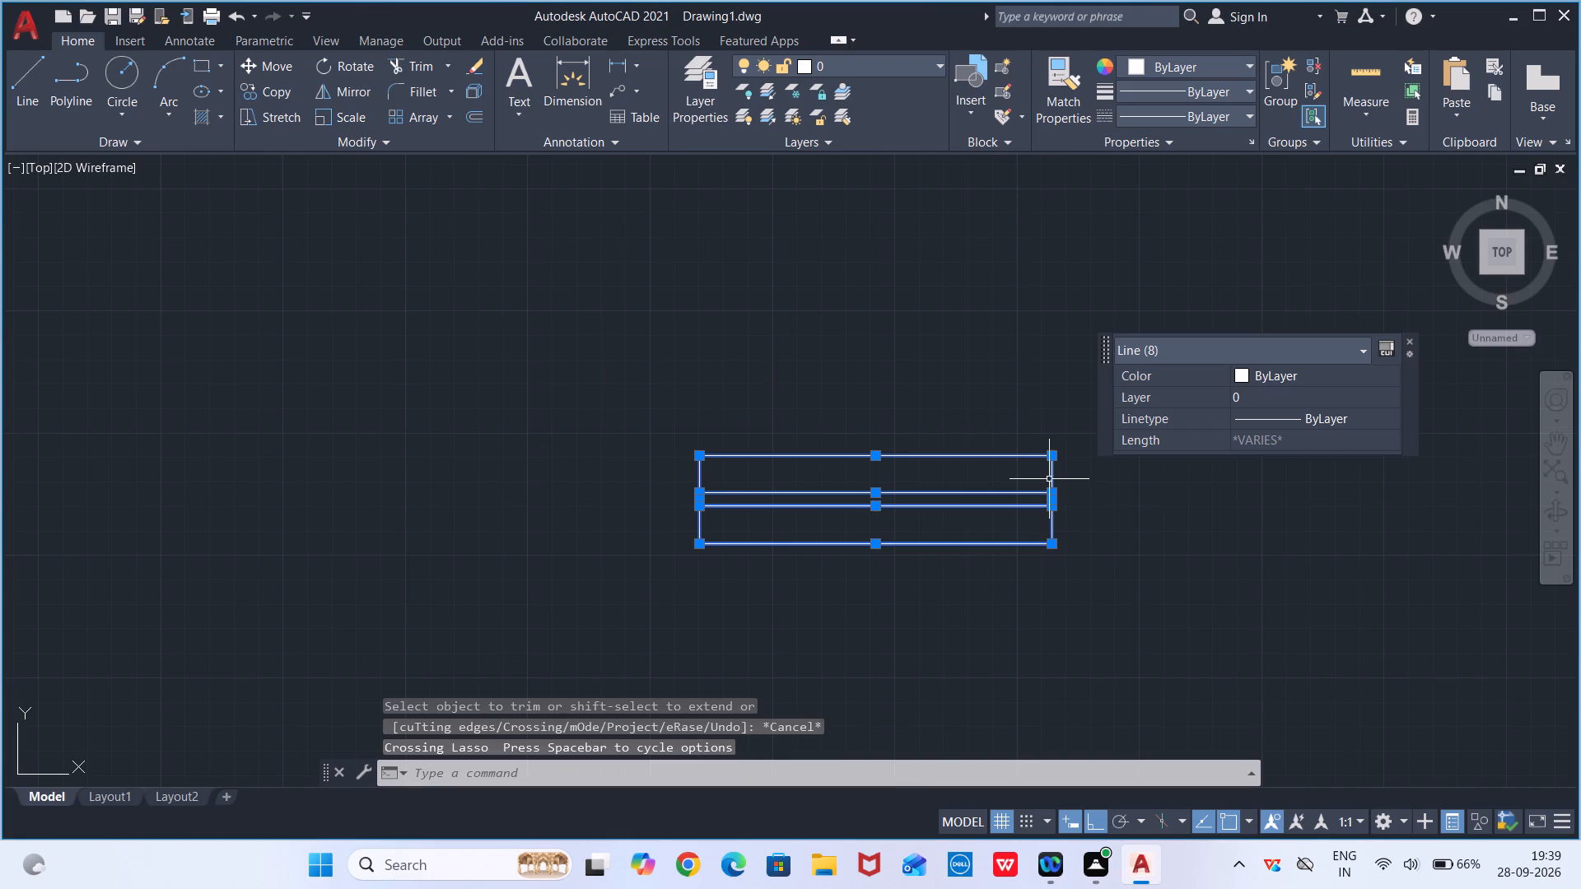
key(o)
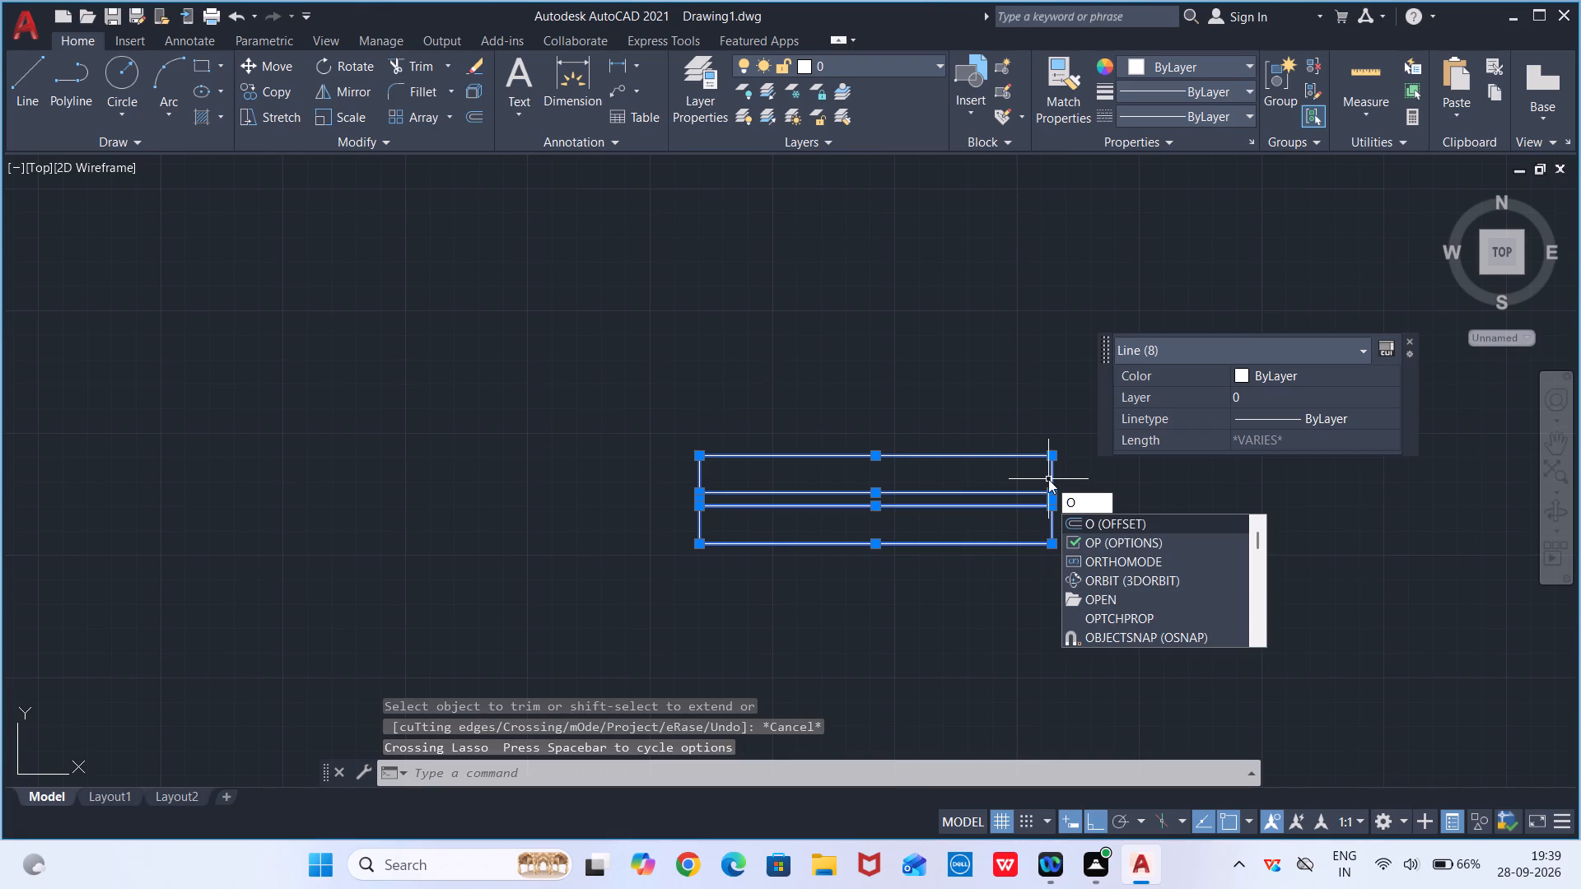
key(BackSpace)
text(co)
key(Return)
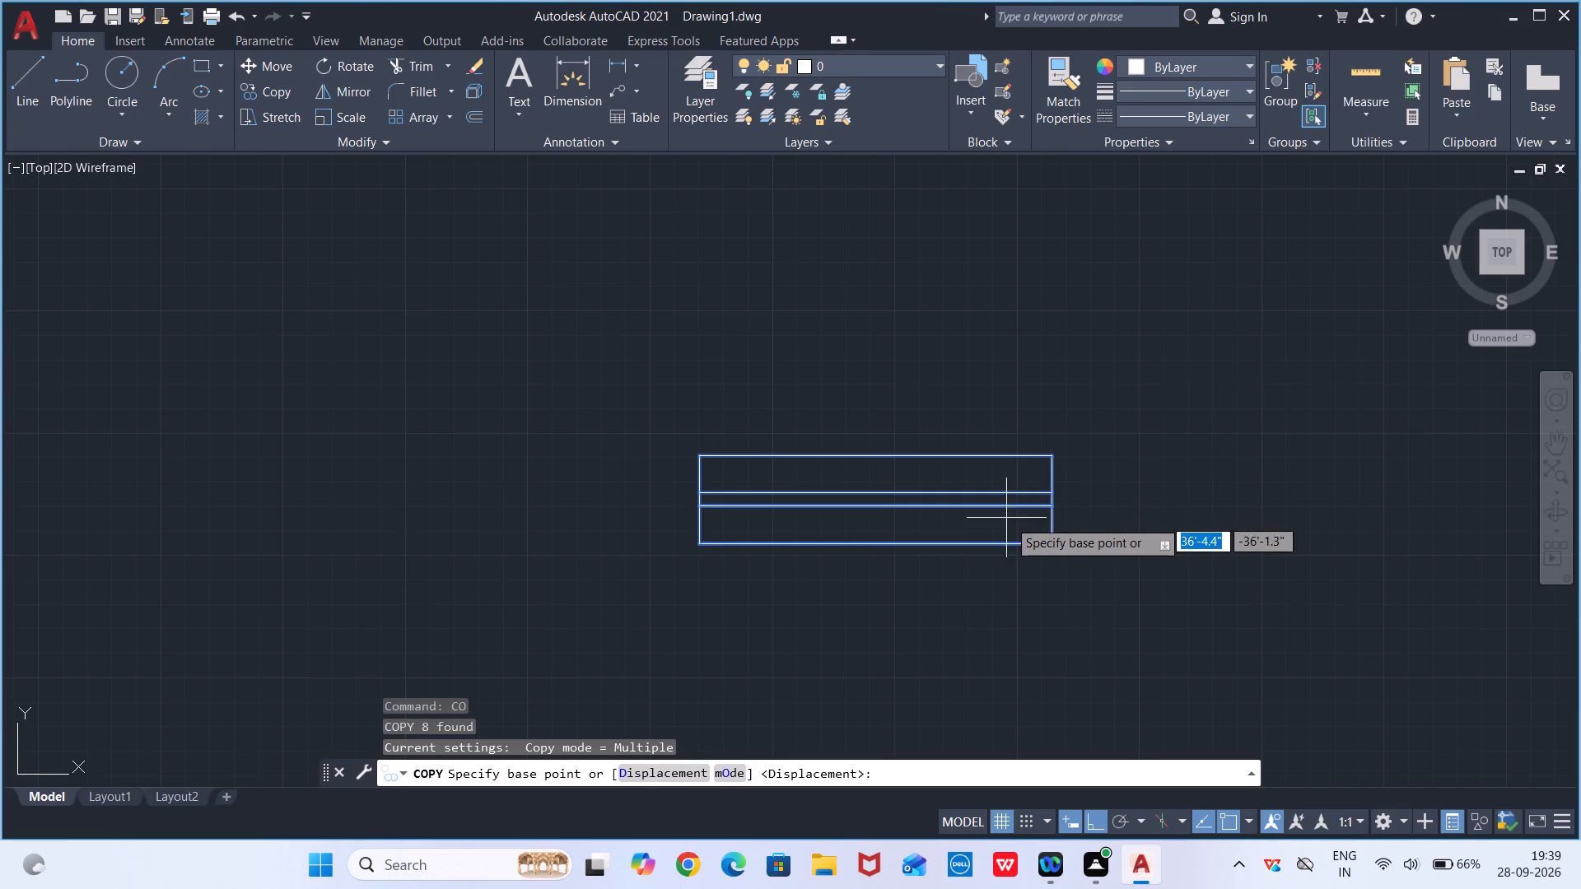
click(1049, 542)
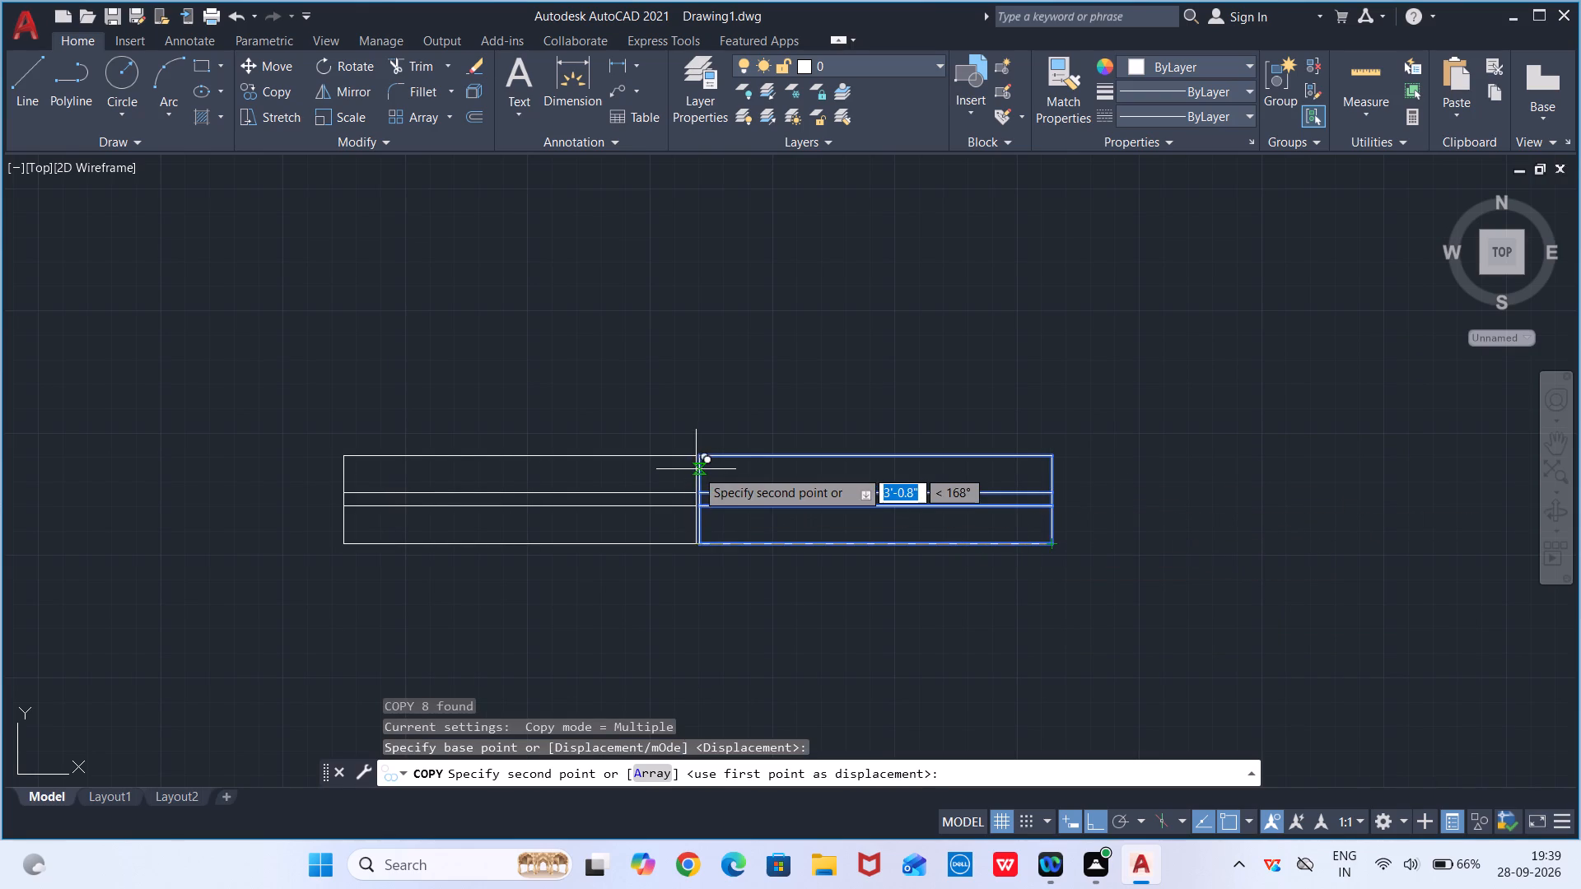
scroll(696, 461, down, 3)
middle_drag(654, 447, 1077, 536)
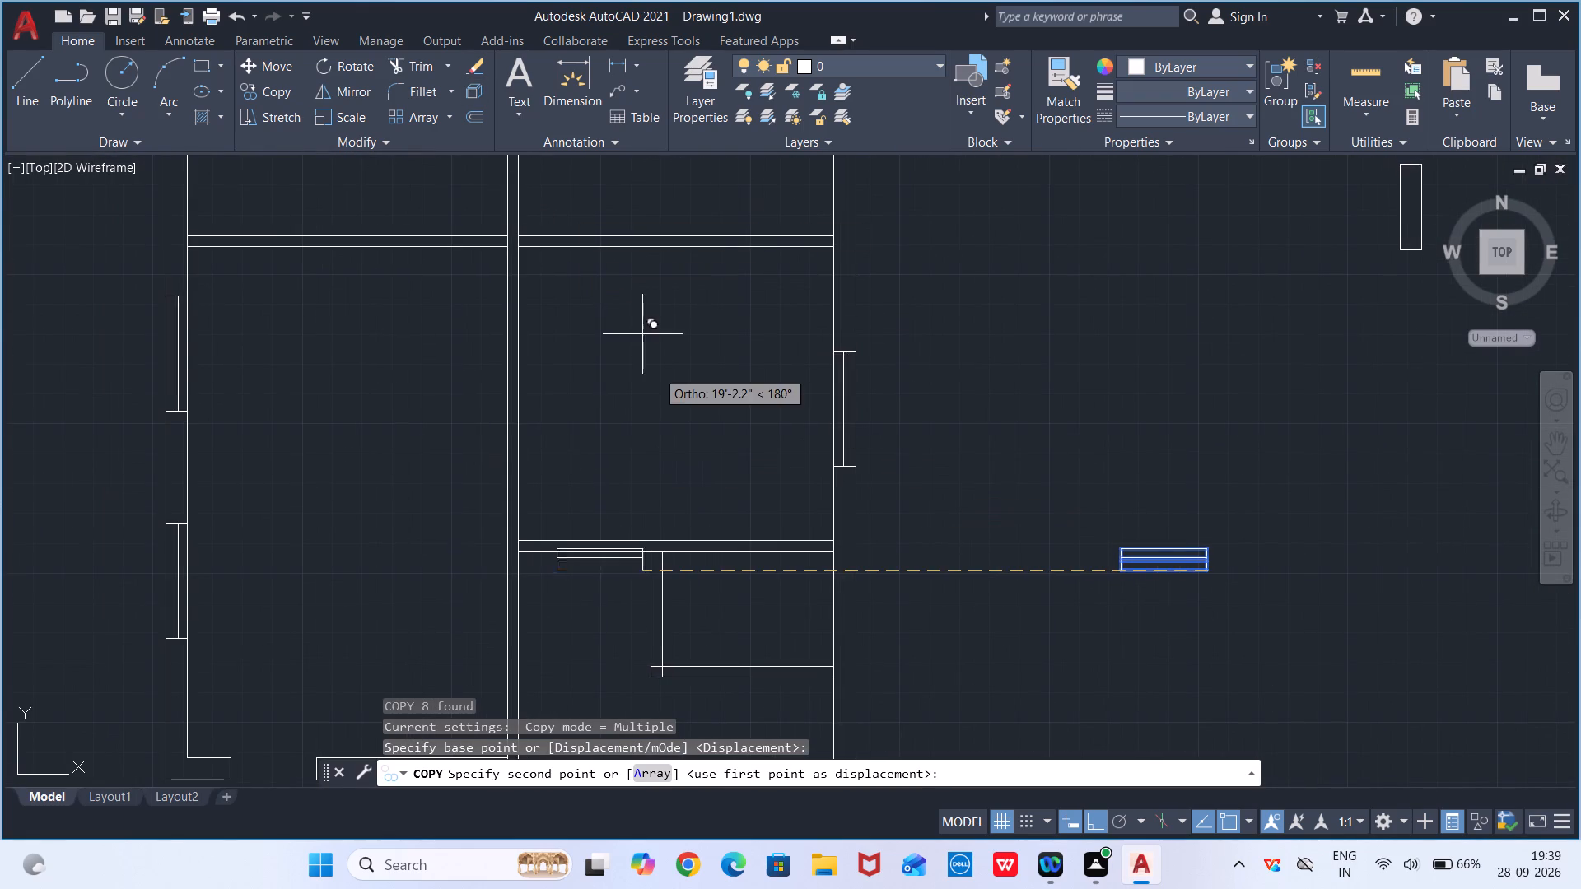
middle_drag(654, 371, 627, 720)
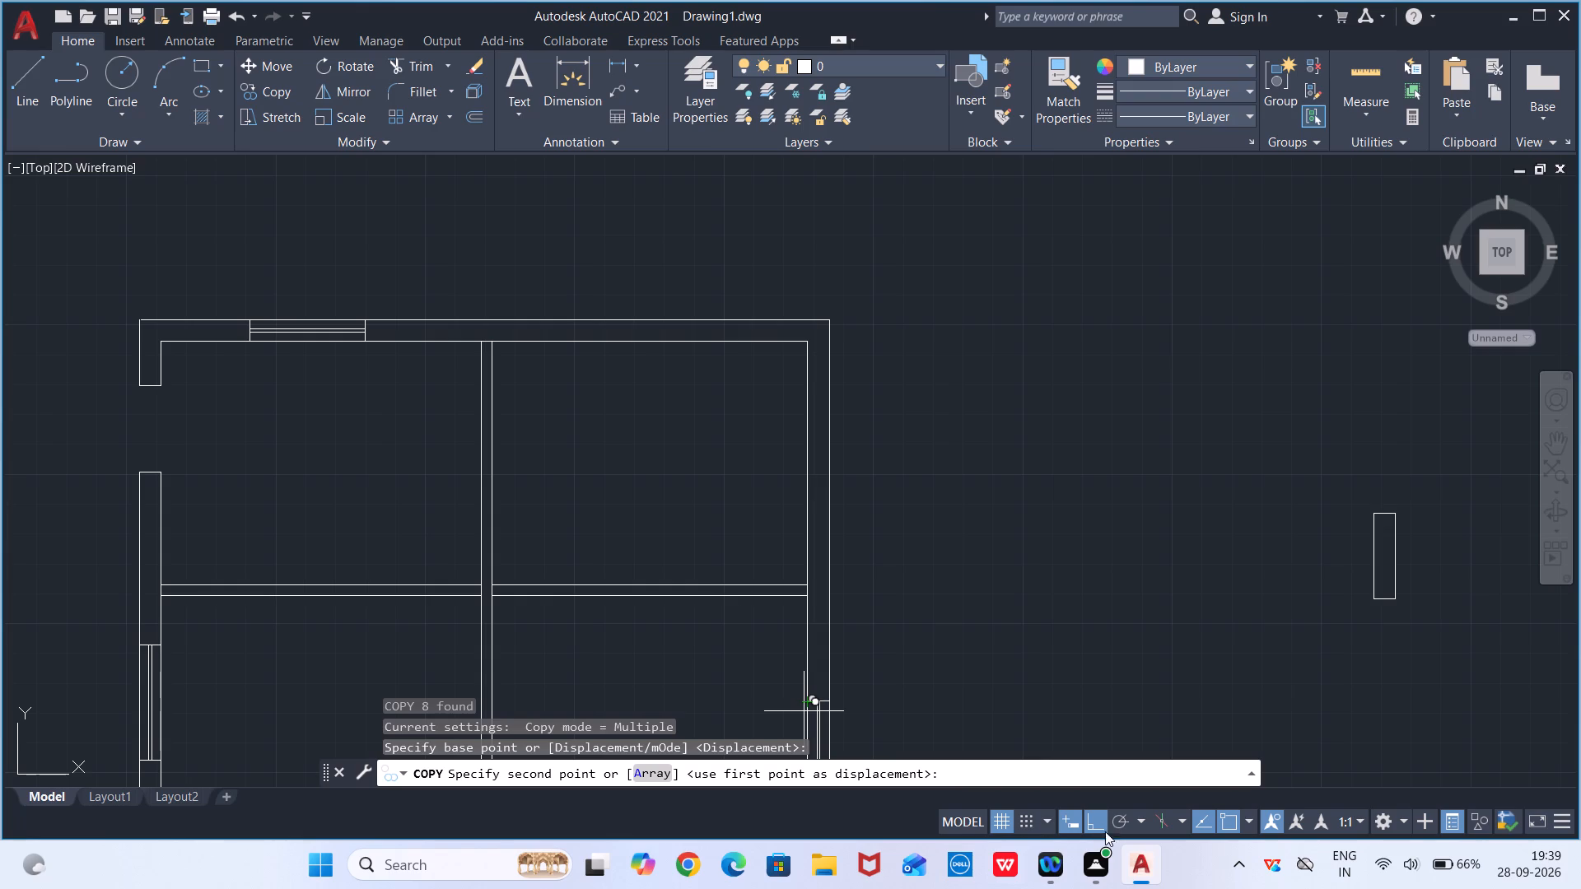
click(1103, 827)
scroll(696, 384, up, 2)
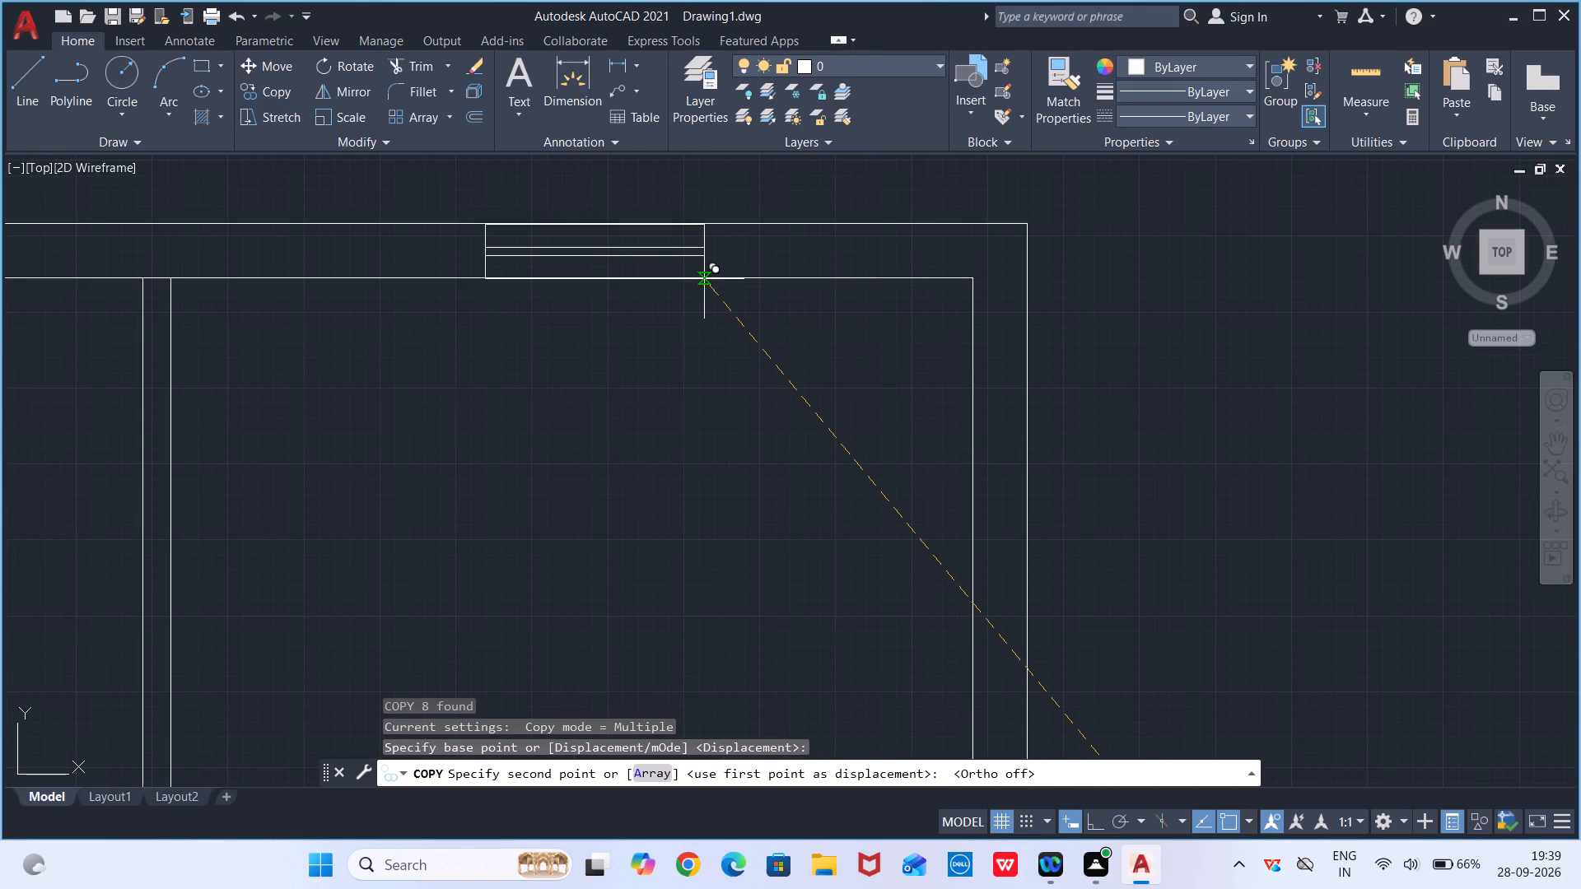
click(704, 279)
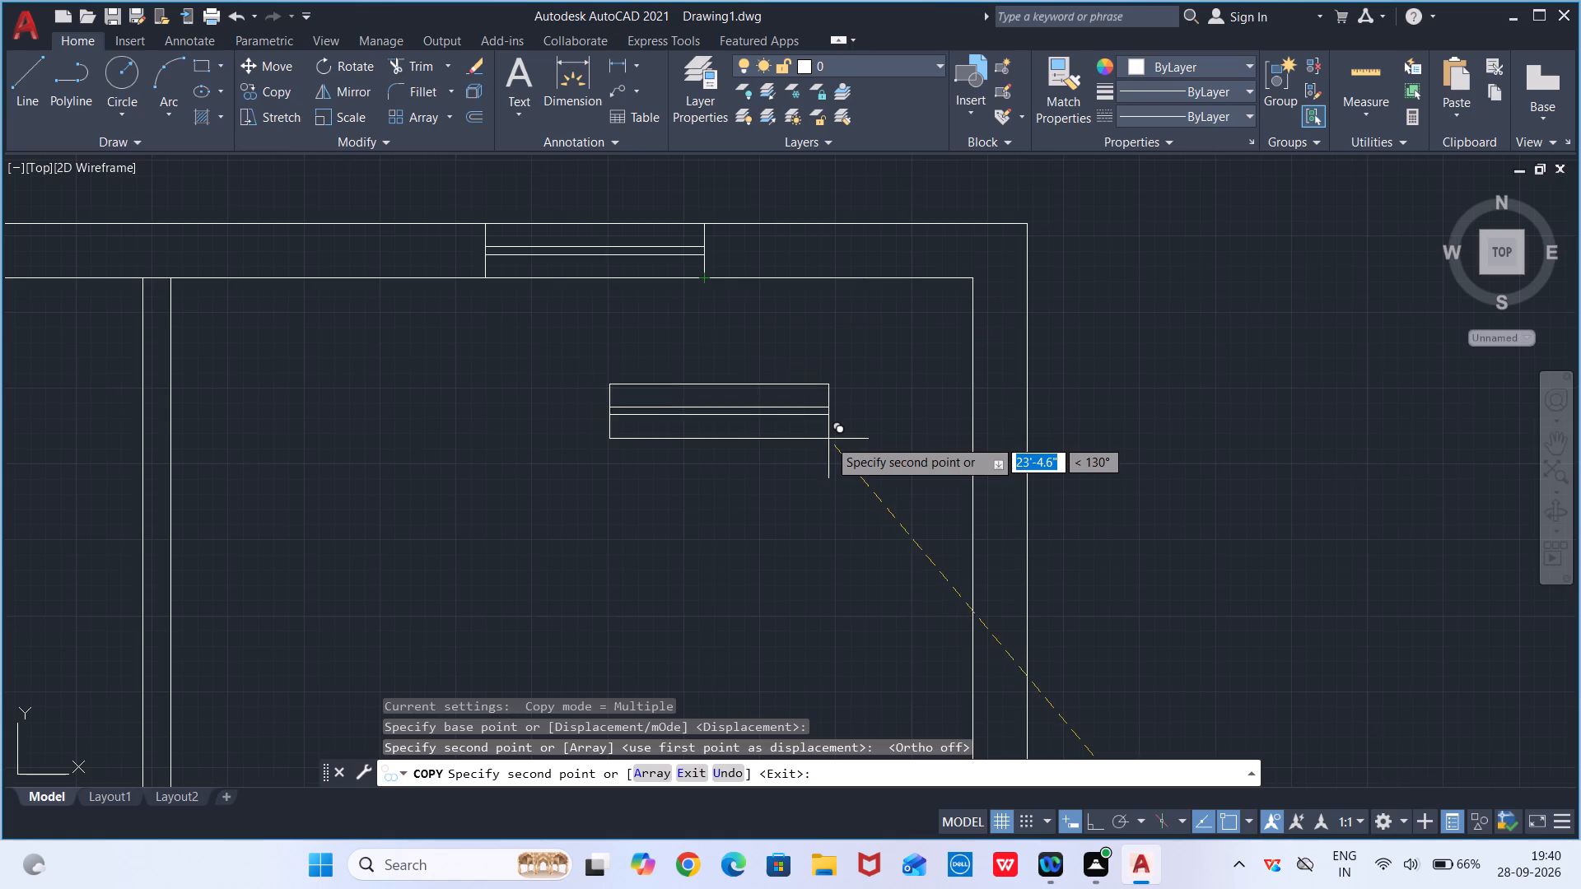
scroll(829, 439, down, 3)
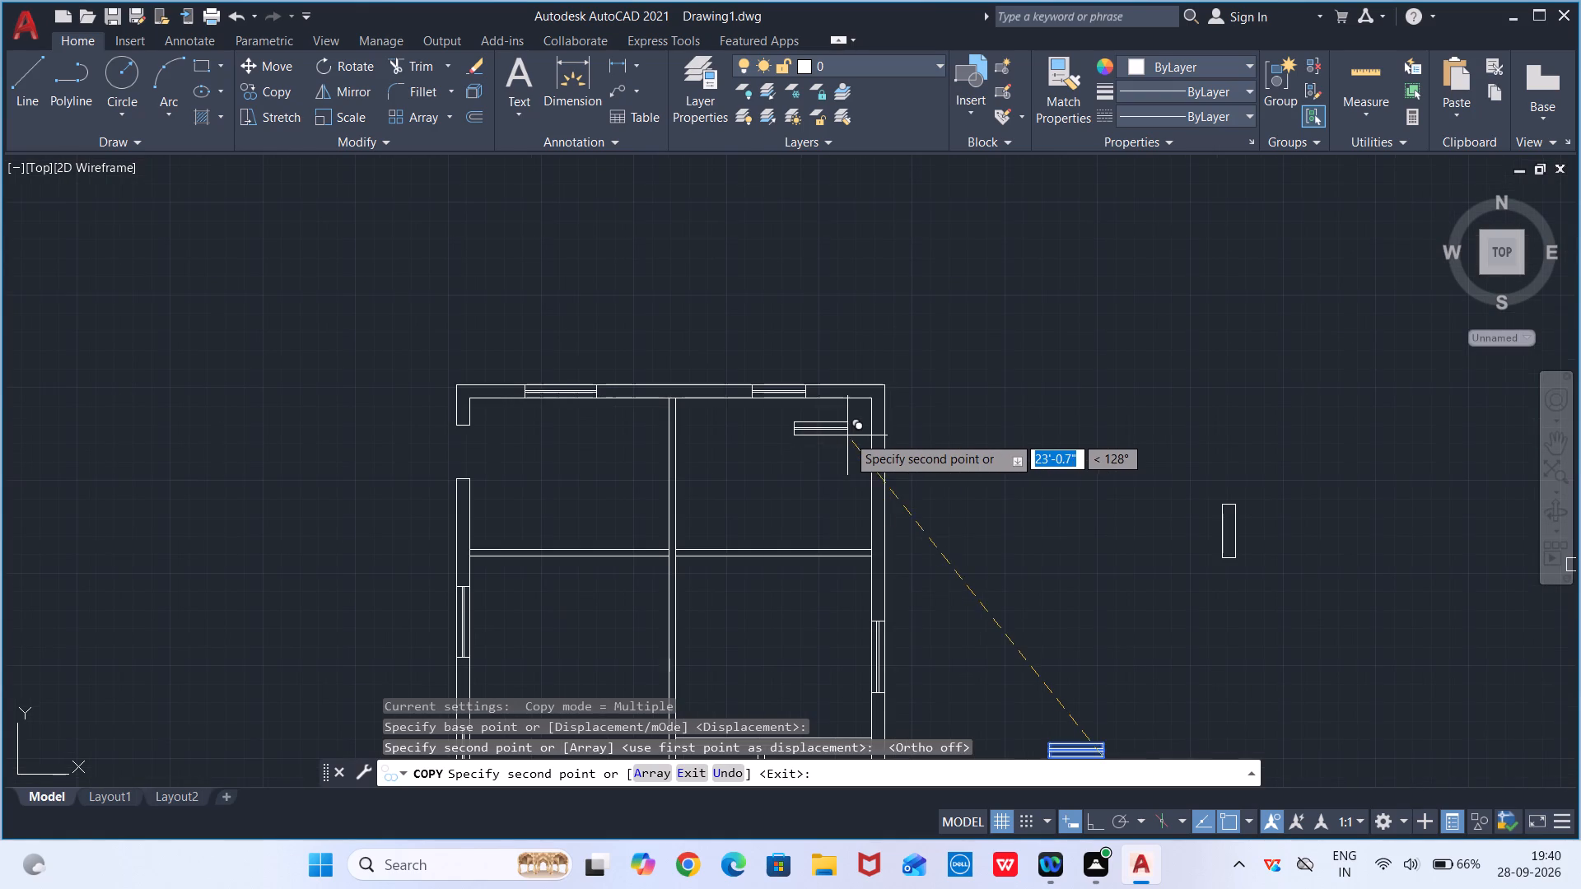
key(Escape)
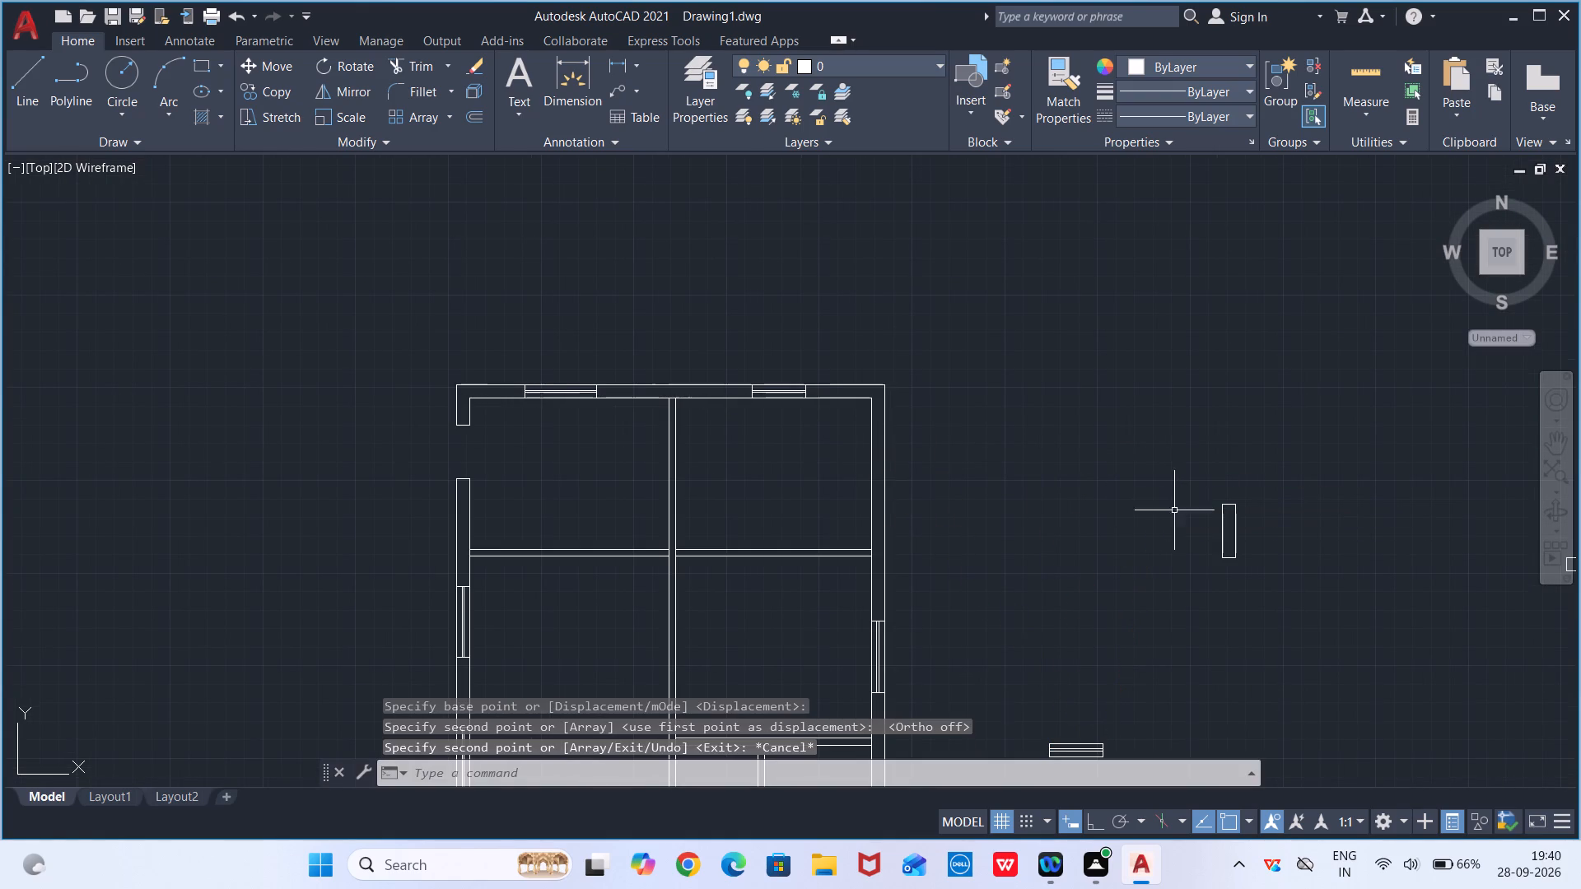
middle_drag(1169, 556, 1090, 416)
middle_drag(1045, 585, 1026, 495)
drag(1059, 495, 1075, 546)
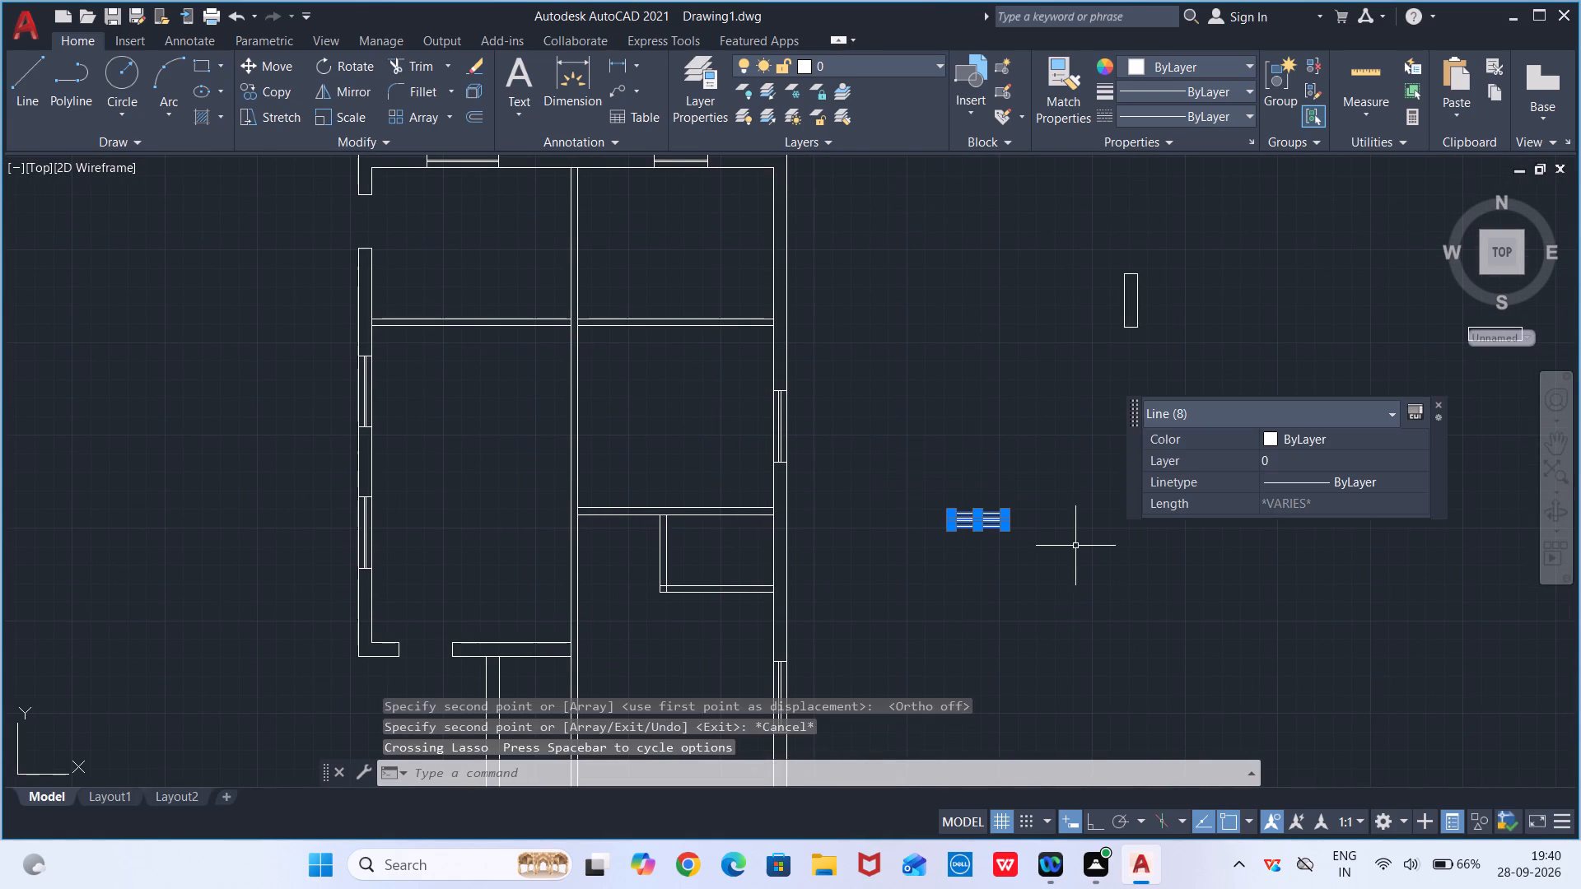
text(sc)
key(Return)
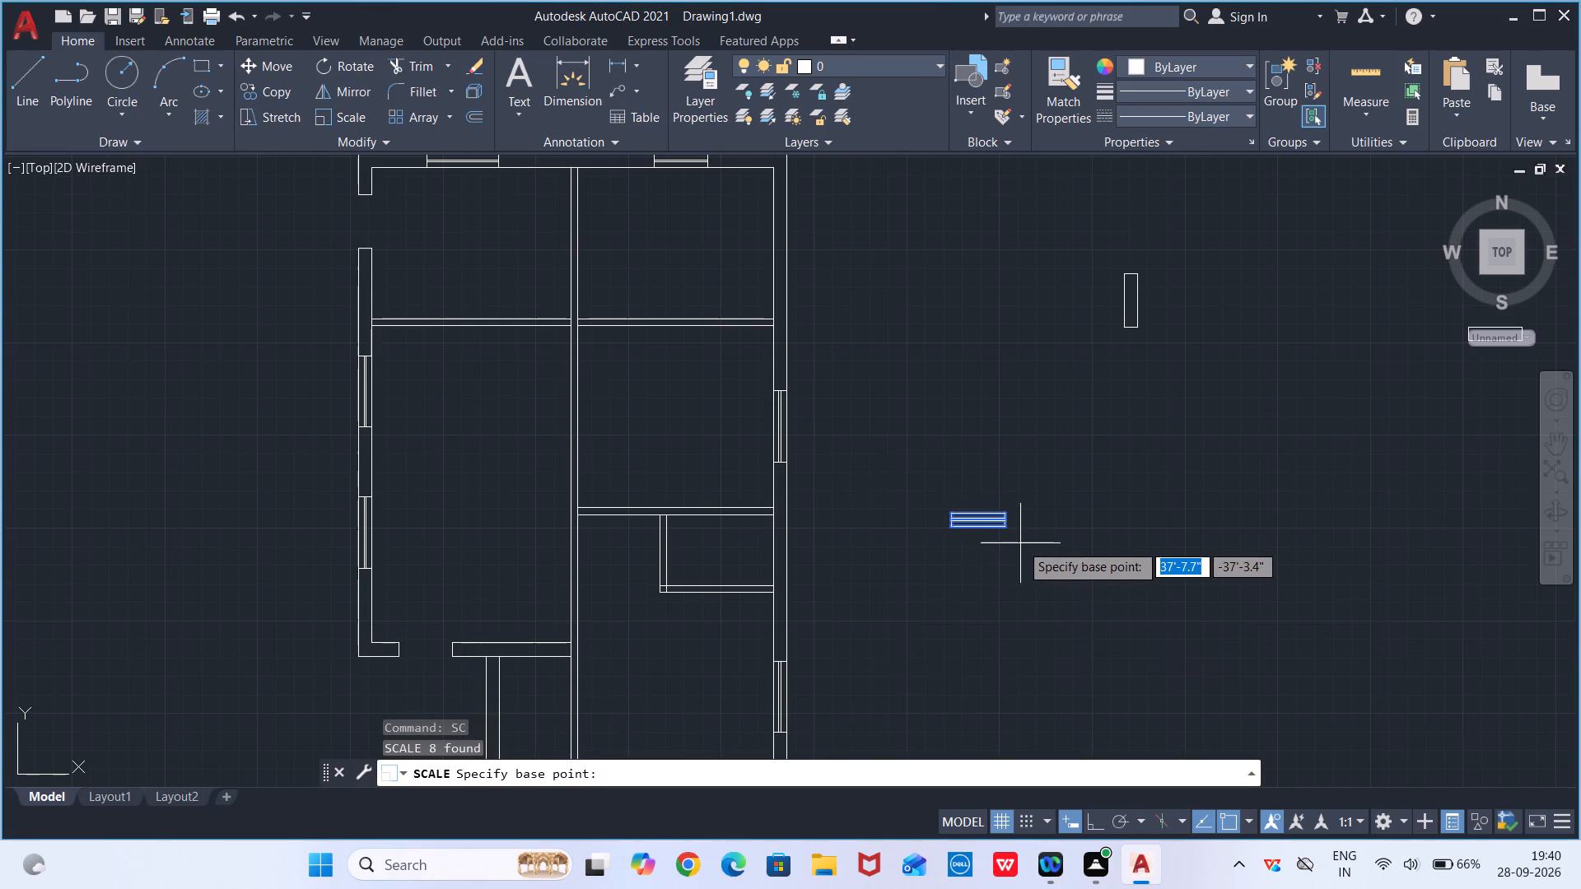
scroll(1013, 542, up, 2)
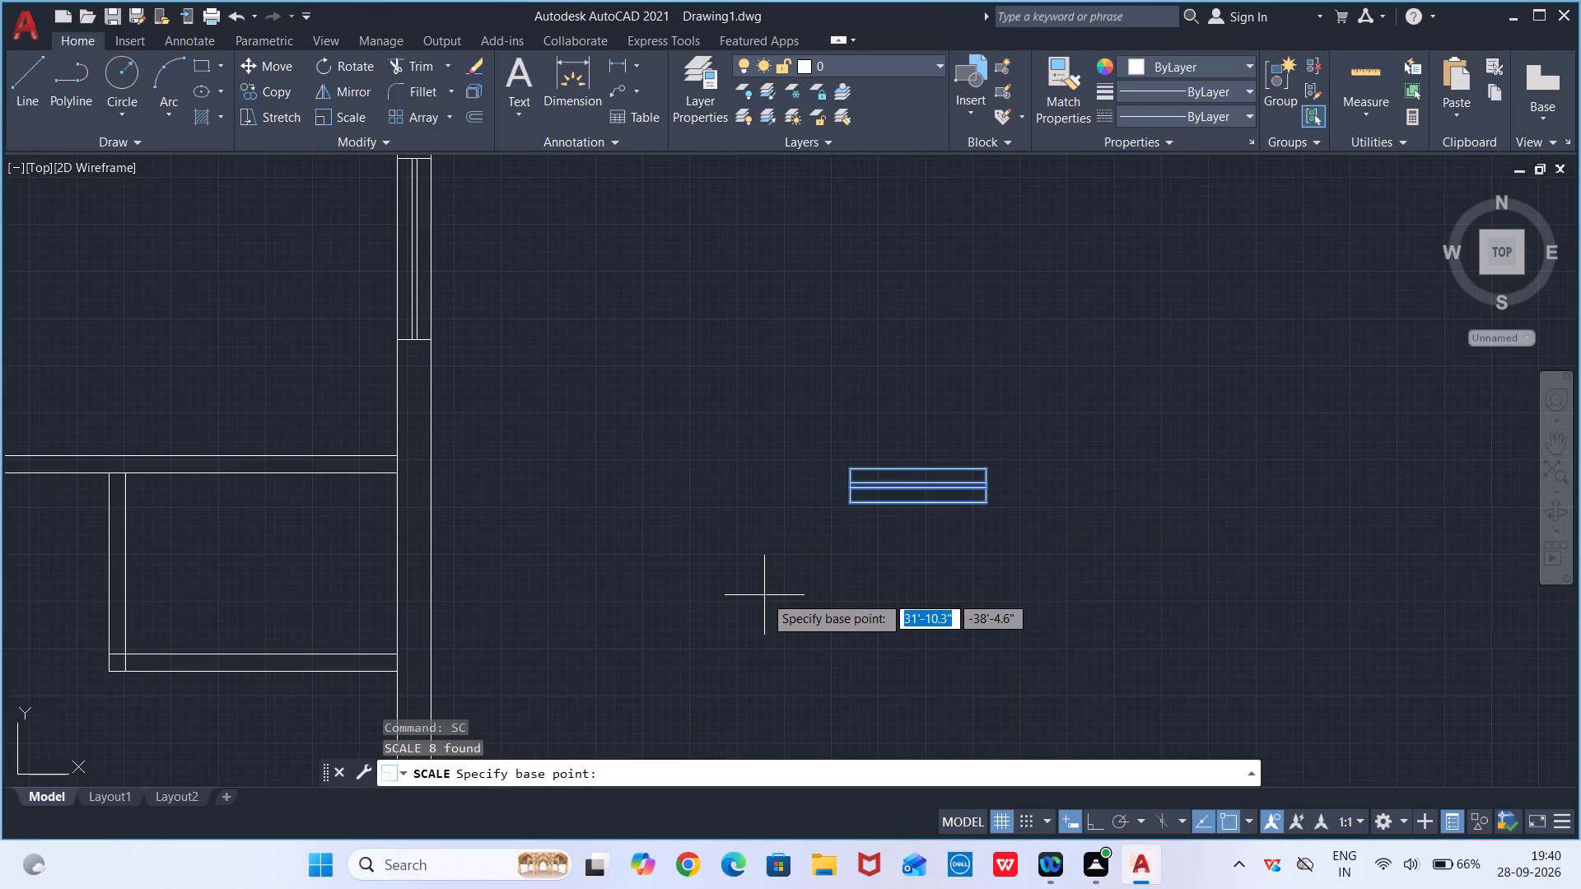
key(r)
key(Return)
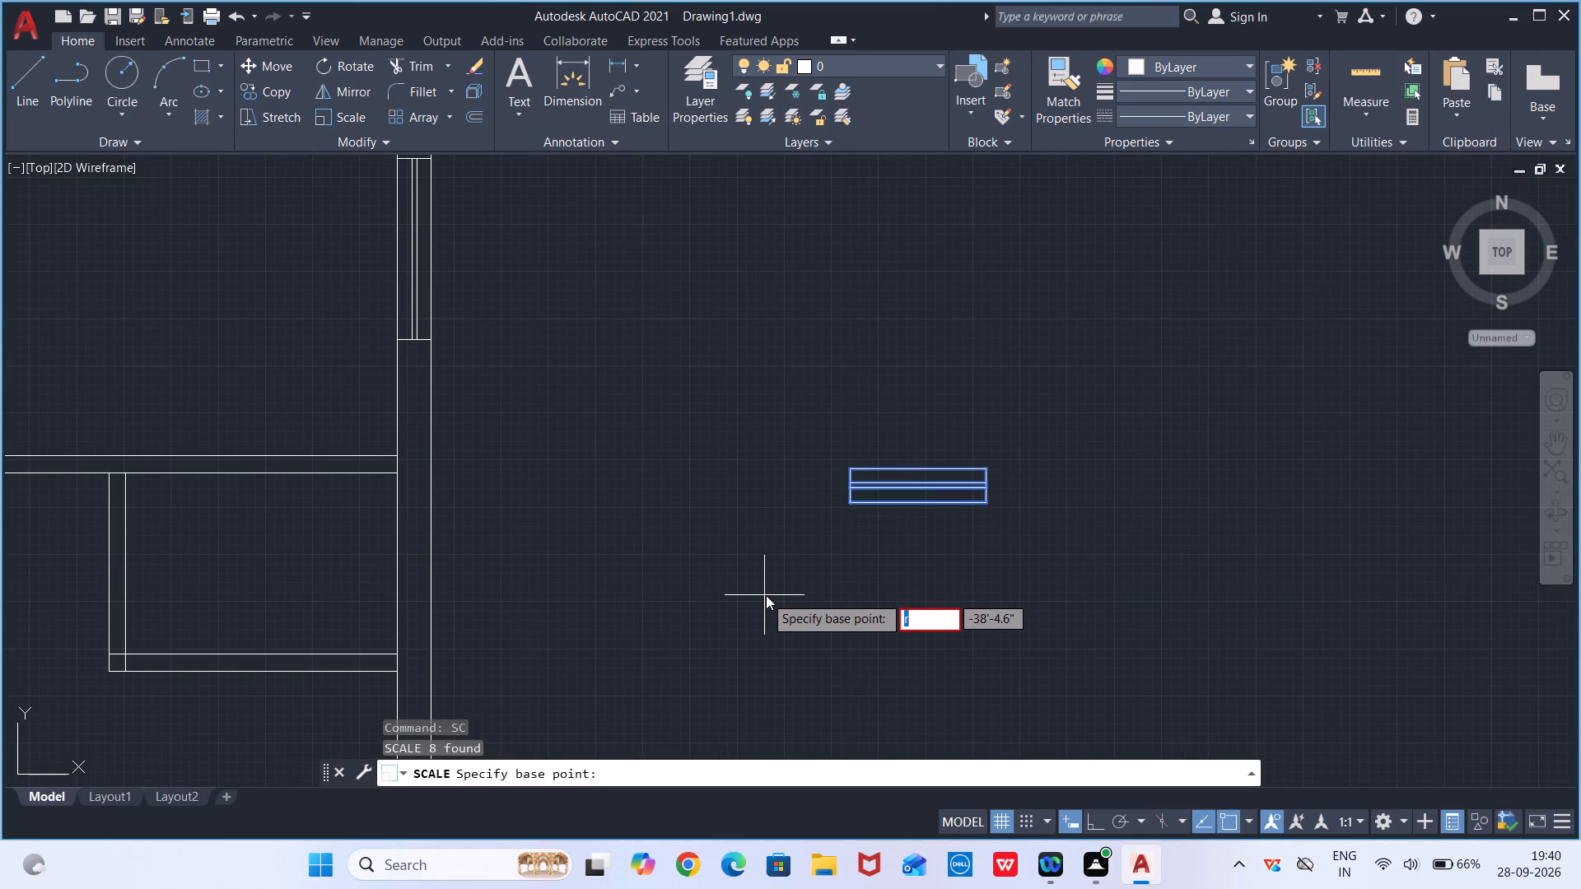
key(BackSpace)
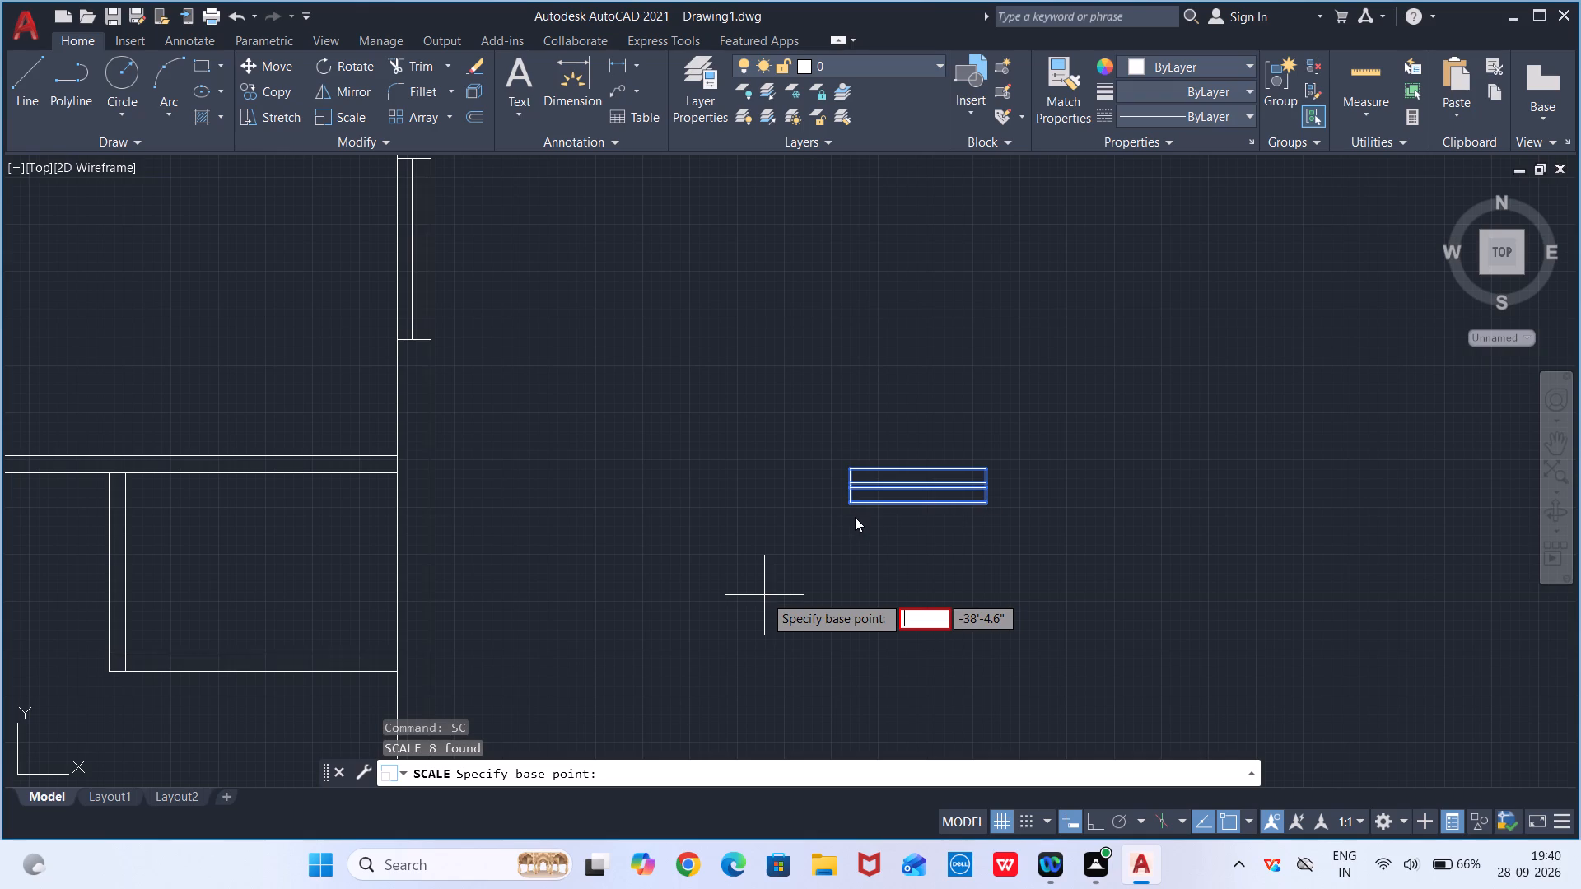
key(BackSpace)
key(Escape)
Scale the spare horizontal window symbol about its lower-left corner by reference, taking its bottom edge as reference and 2' as the new length.
drag(1108, 398, 683, 590)
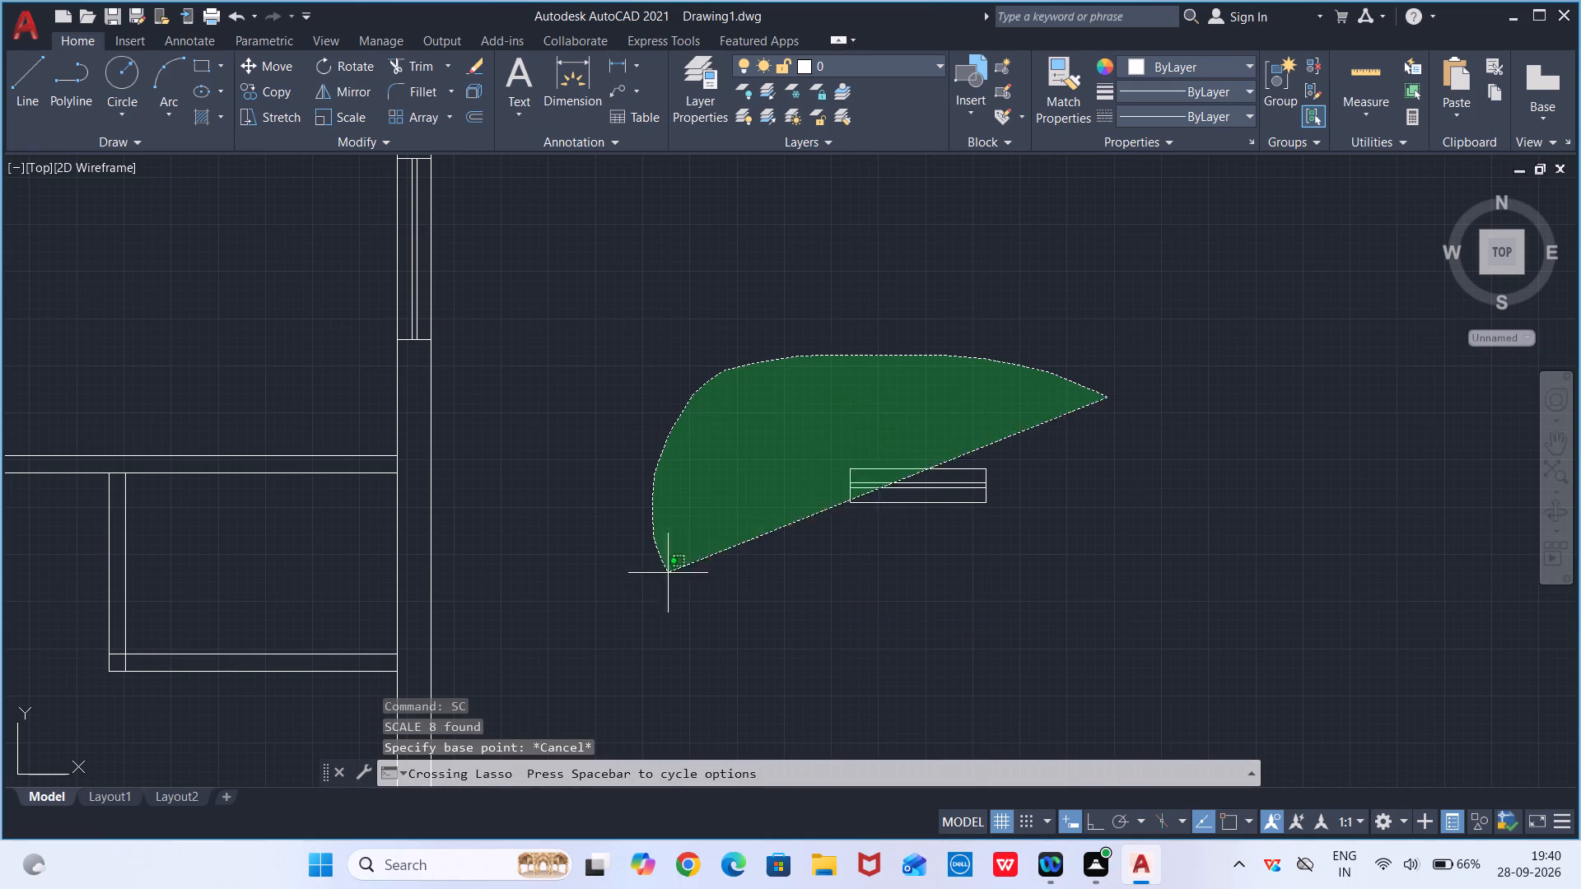
drag(683, 590, 1230, 540)
text(sc)
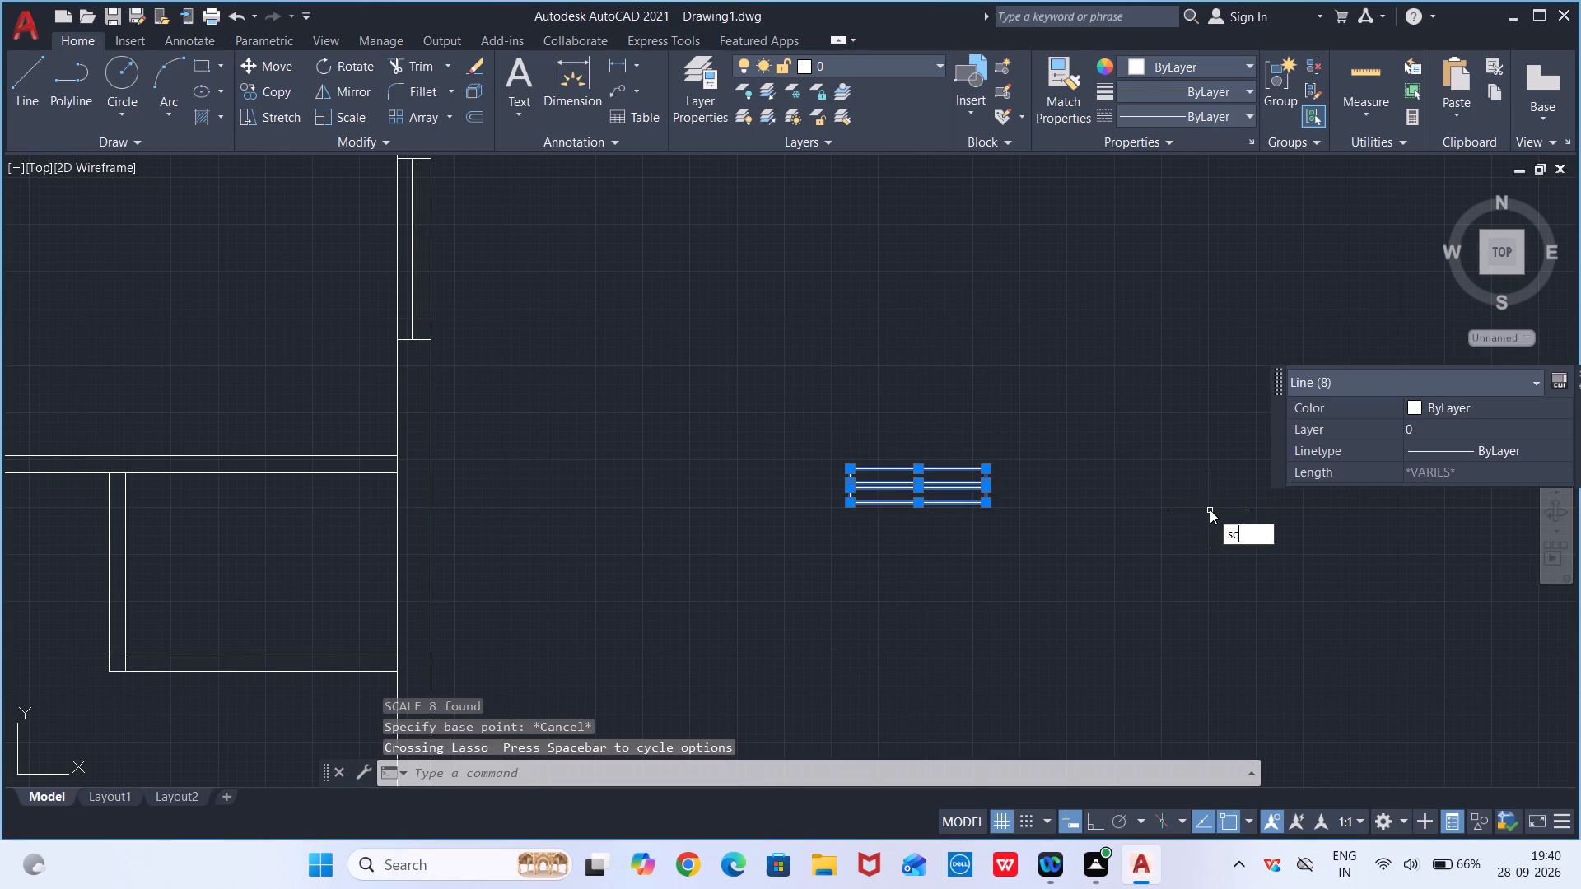
key(Return)
scroll(1075, 513, up, 2)
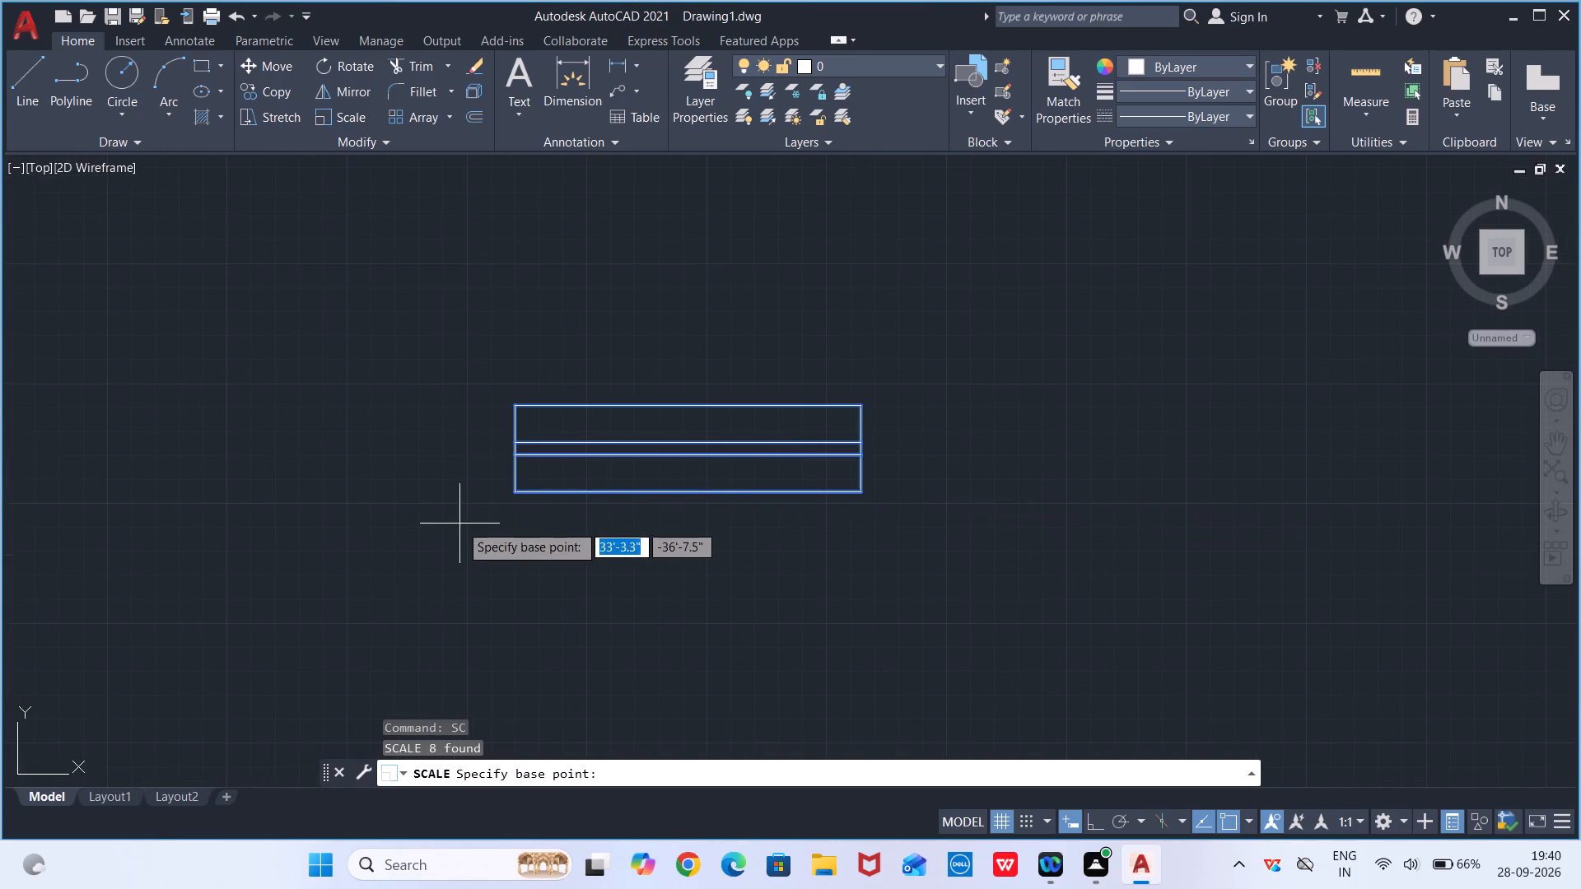
click(519, 490)
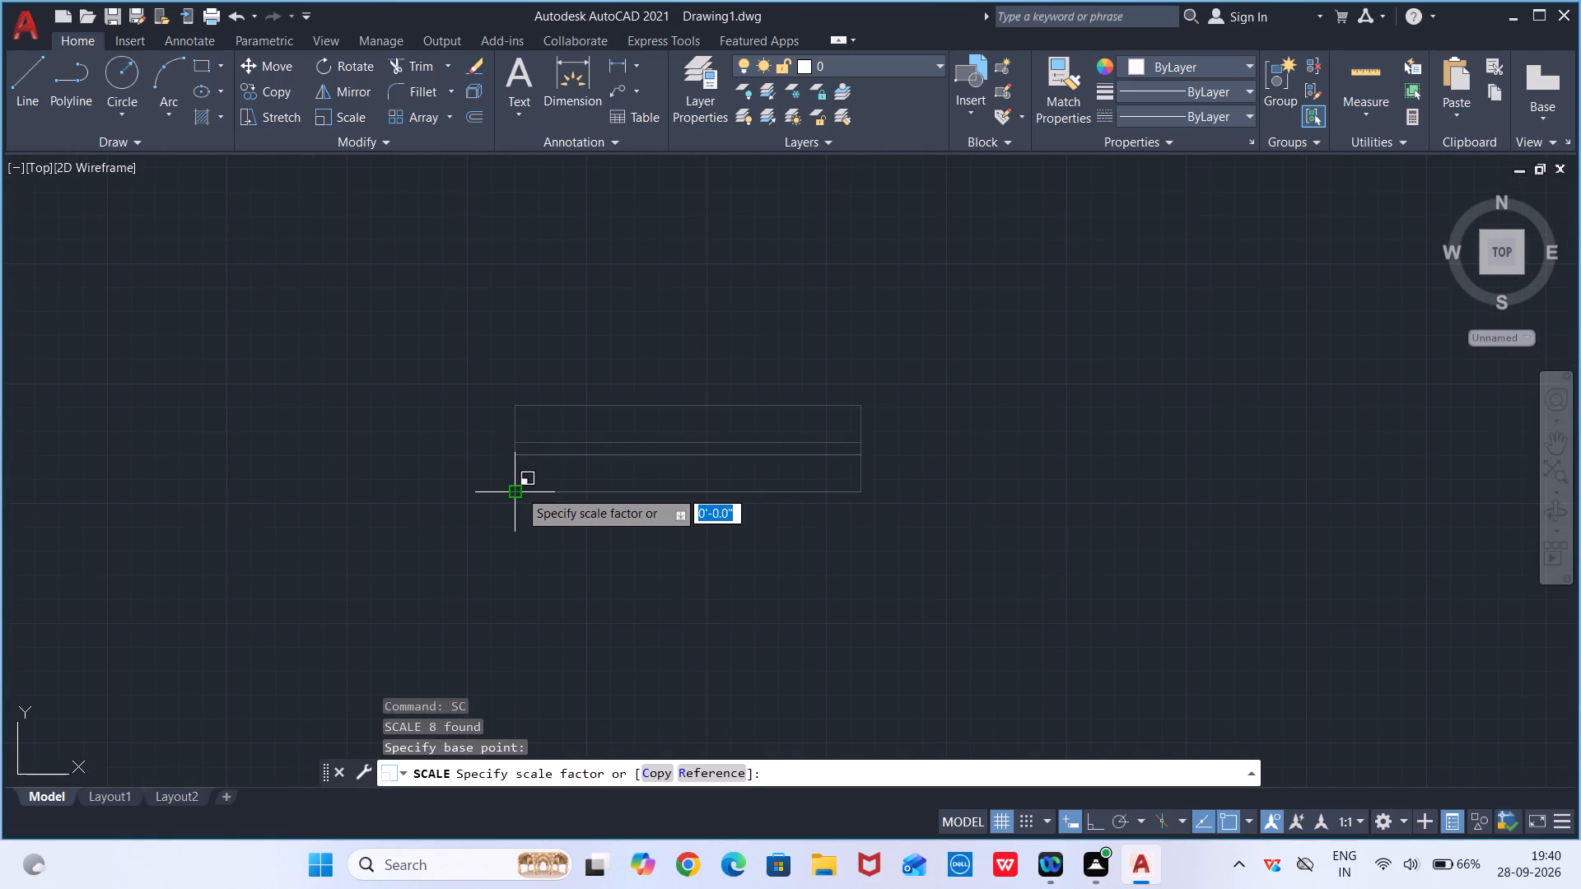
click(707, 773)
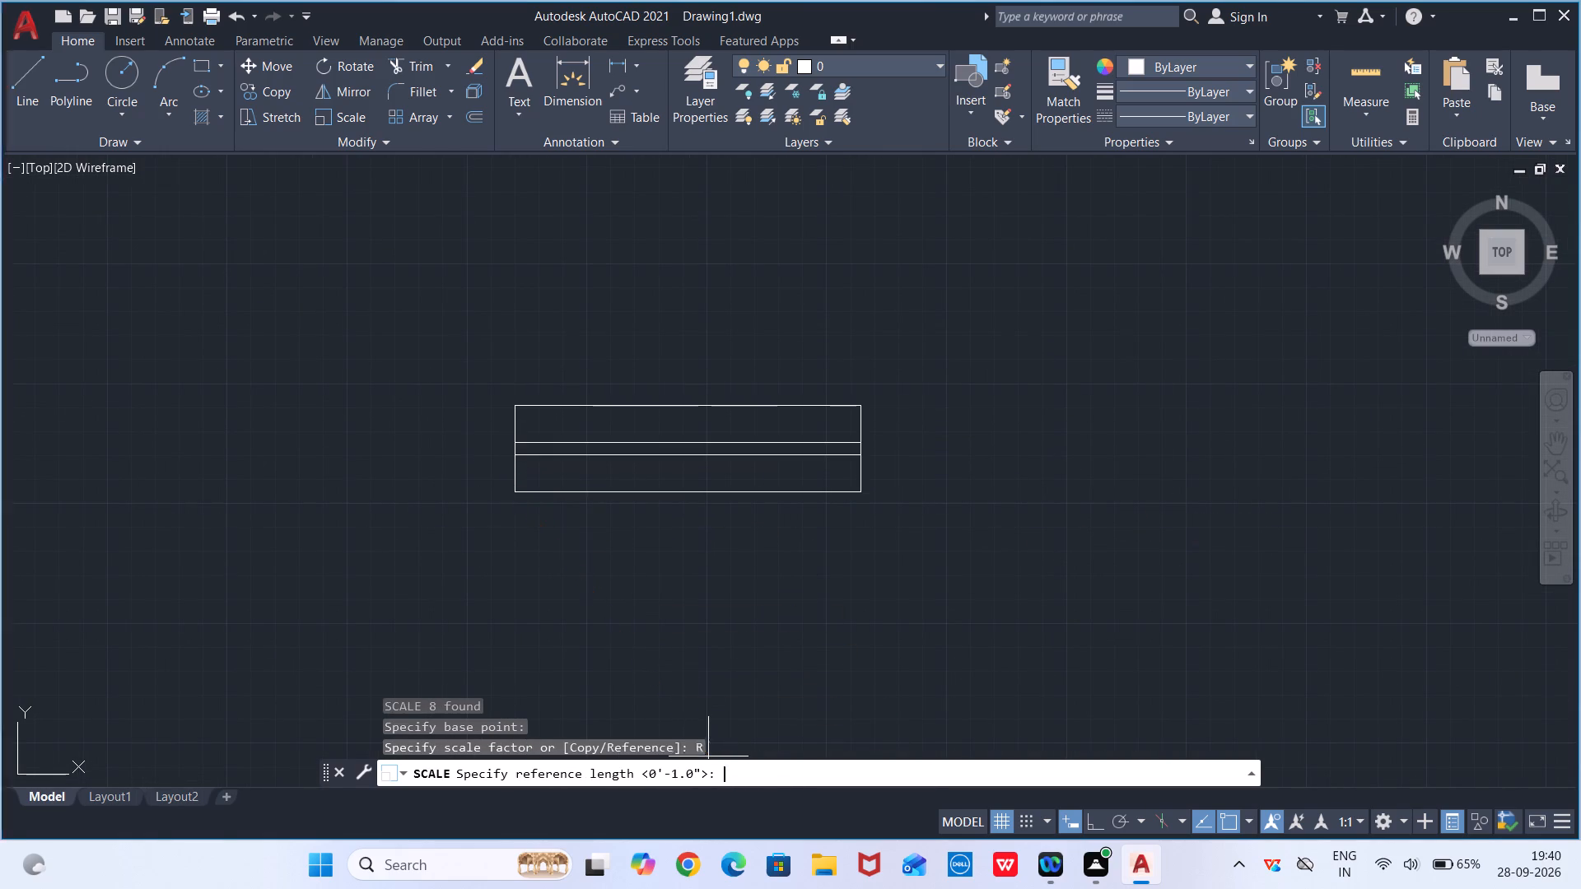
drag(516, 496, 529, 496)
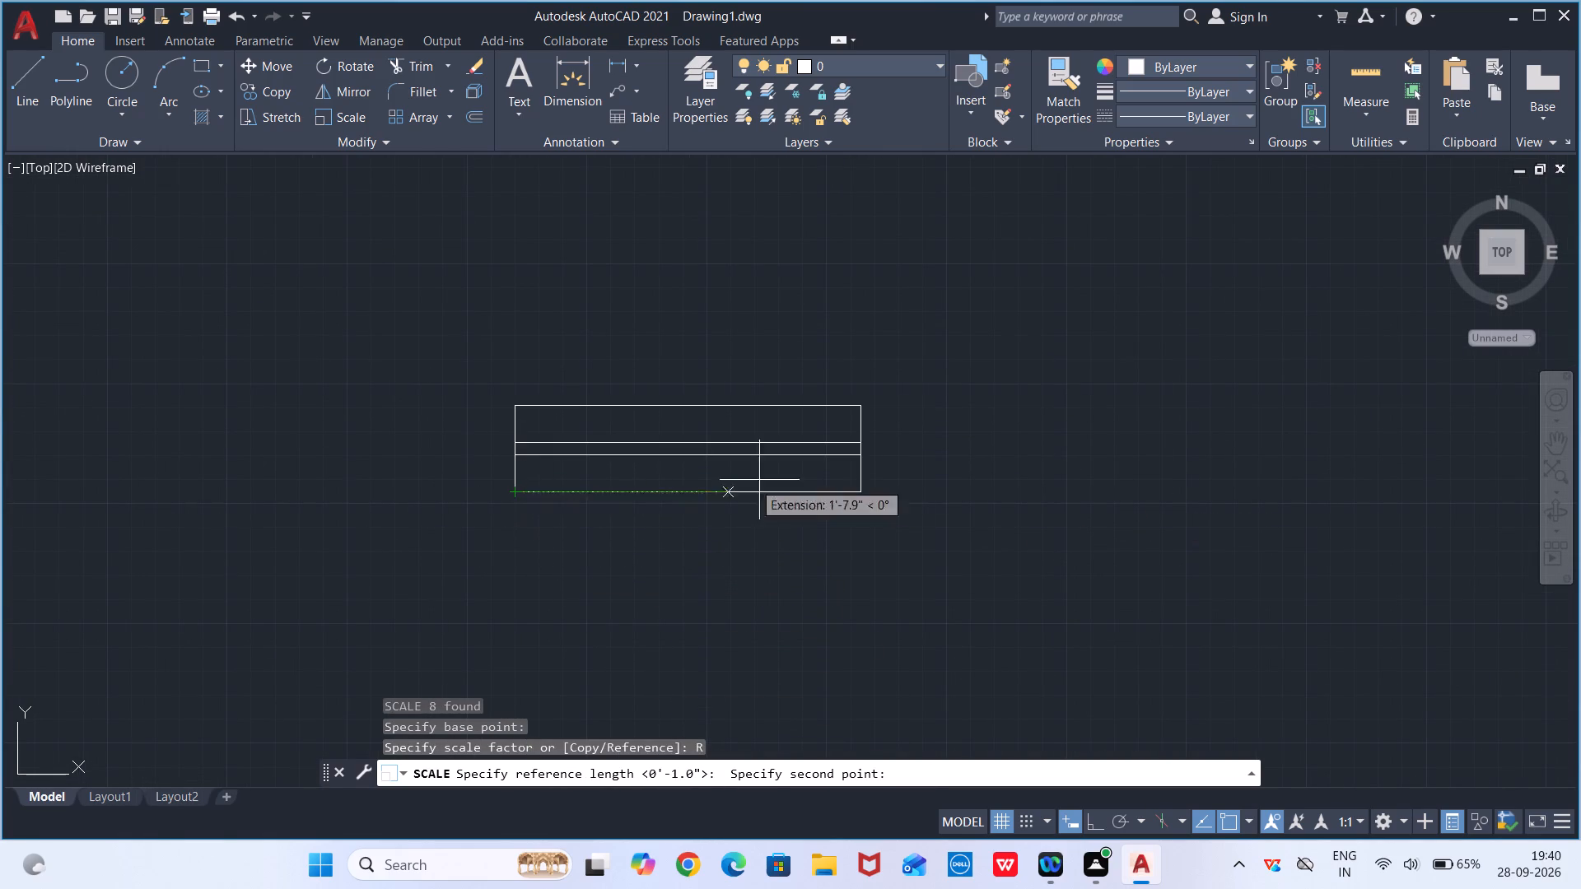
click(858, 494)
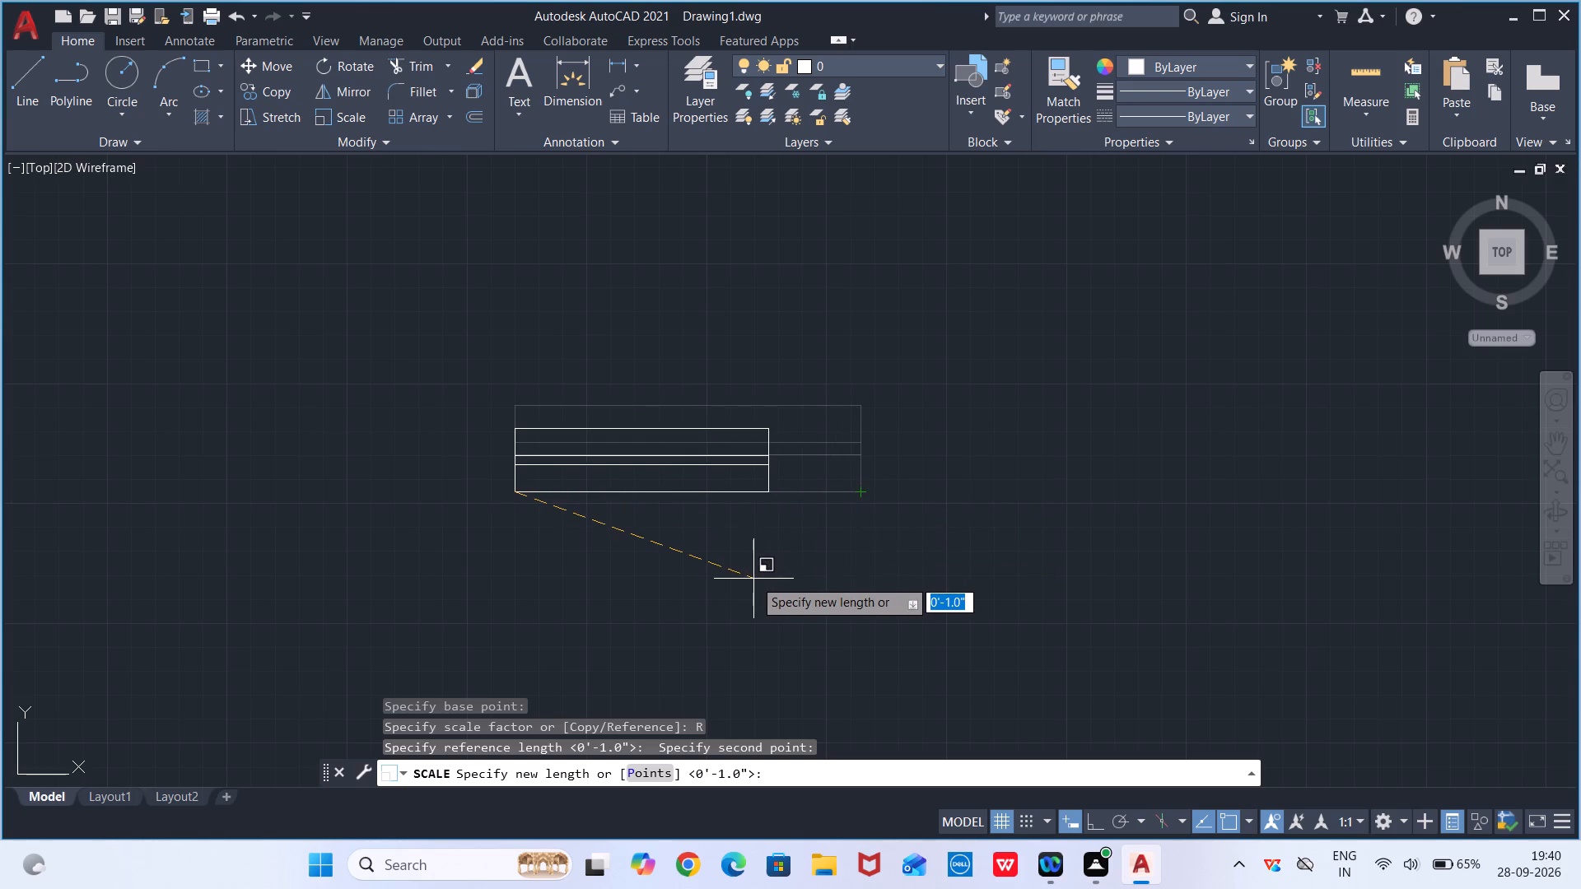
text(2')
key(Return)
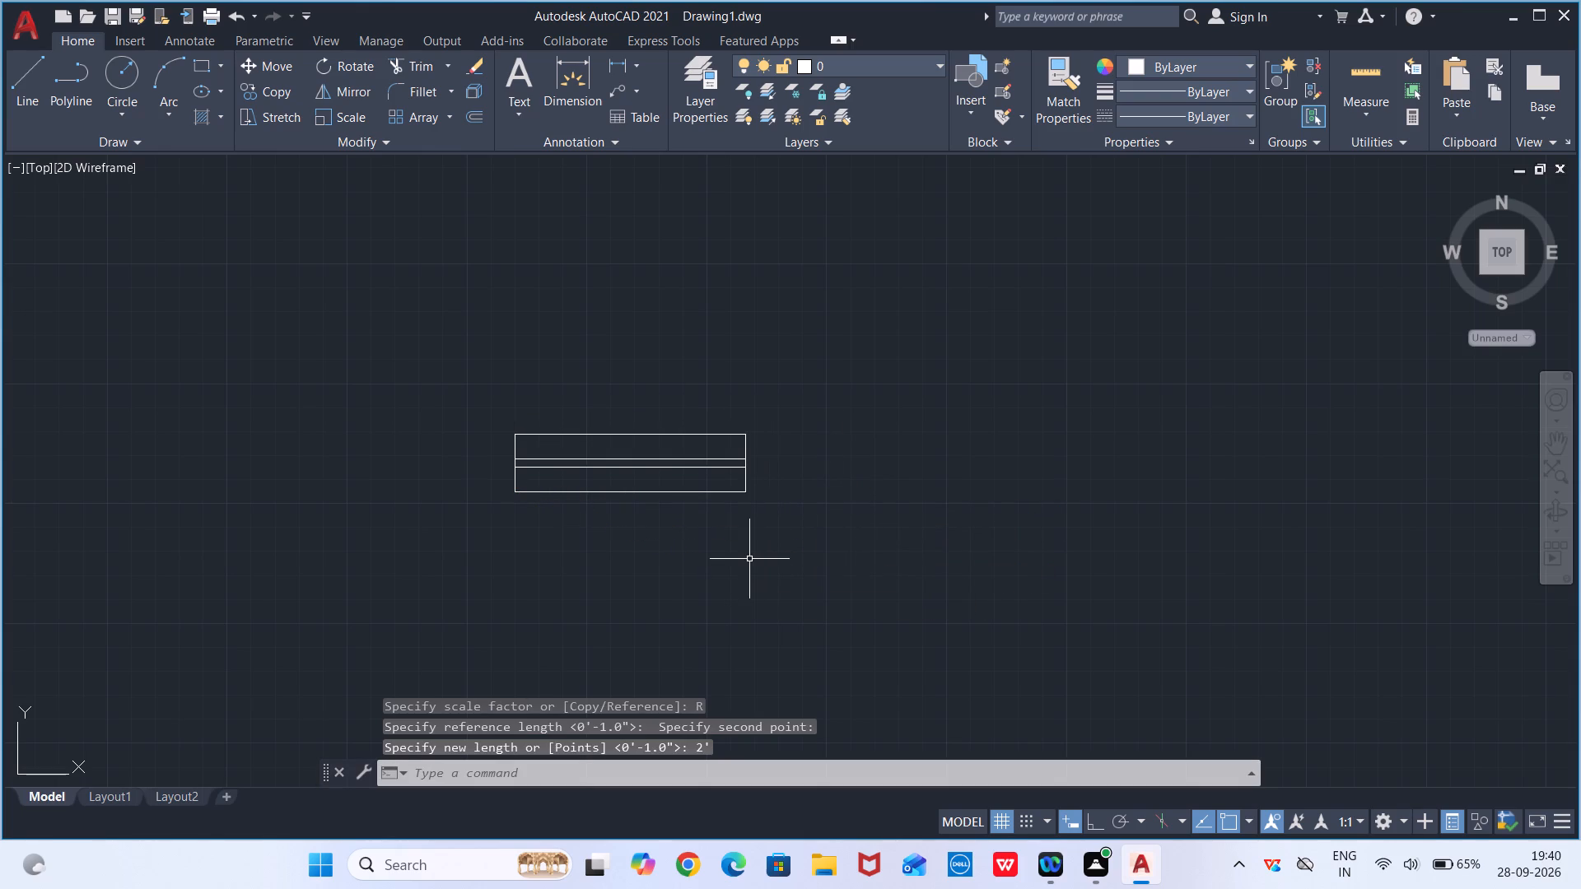
scroll(749, 559, down, 1)
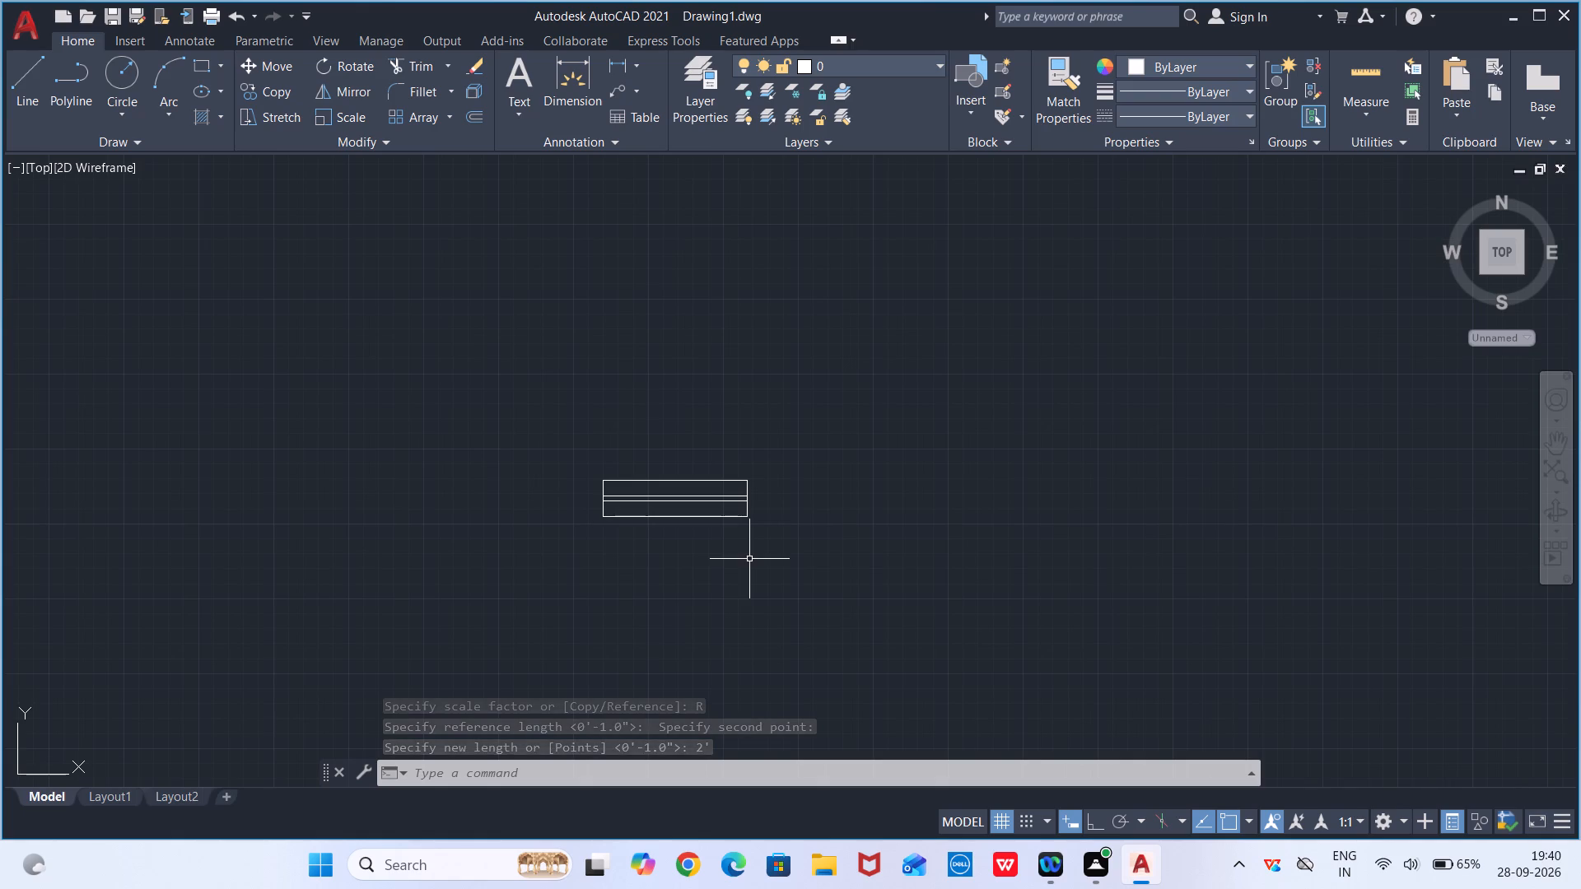
Start a line at the bottom edge of the spare 2' horizontal window symbol beside the floor plan.
middle_click(749, 559)
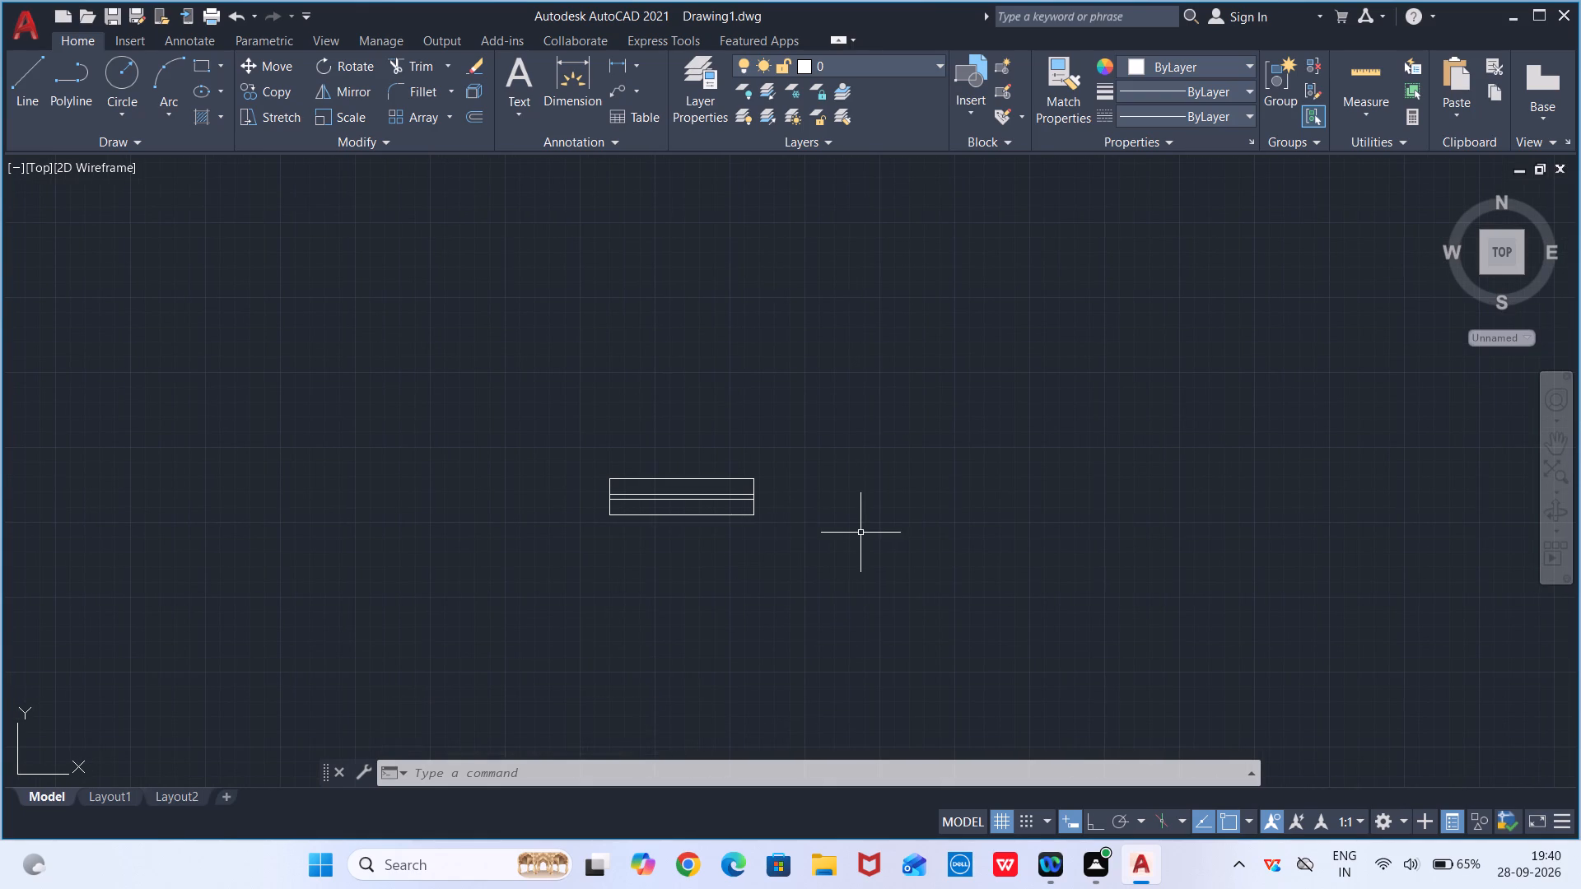
scroll(859, 532, down, 3)
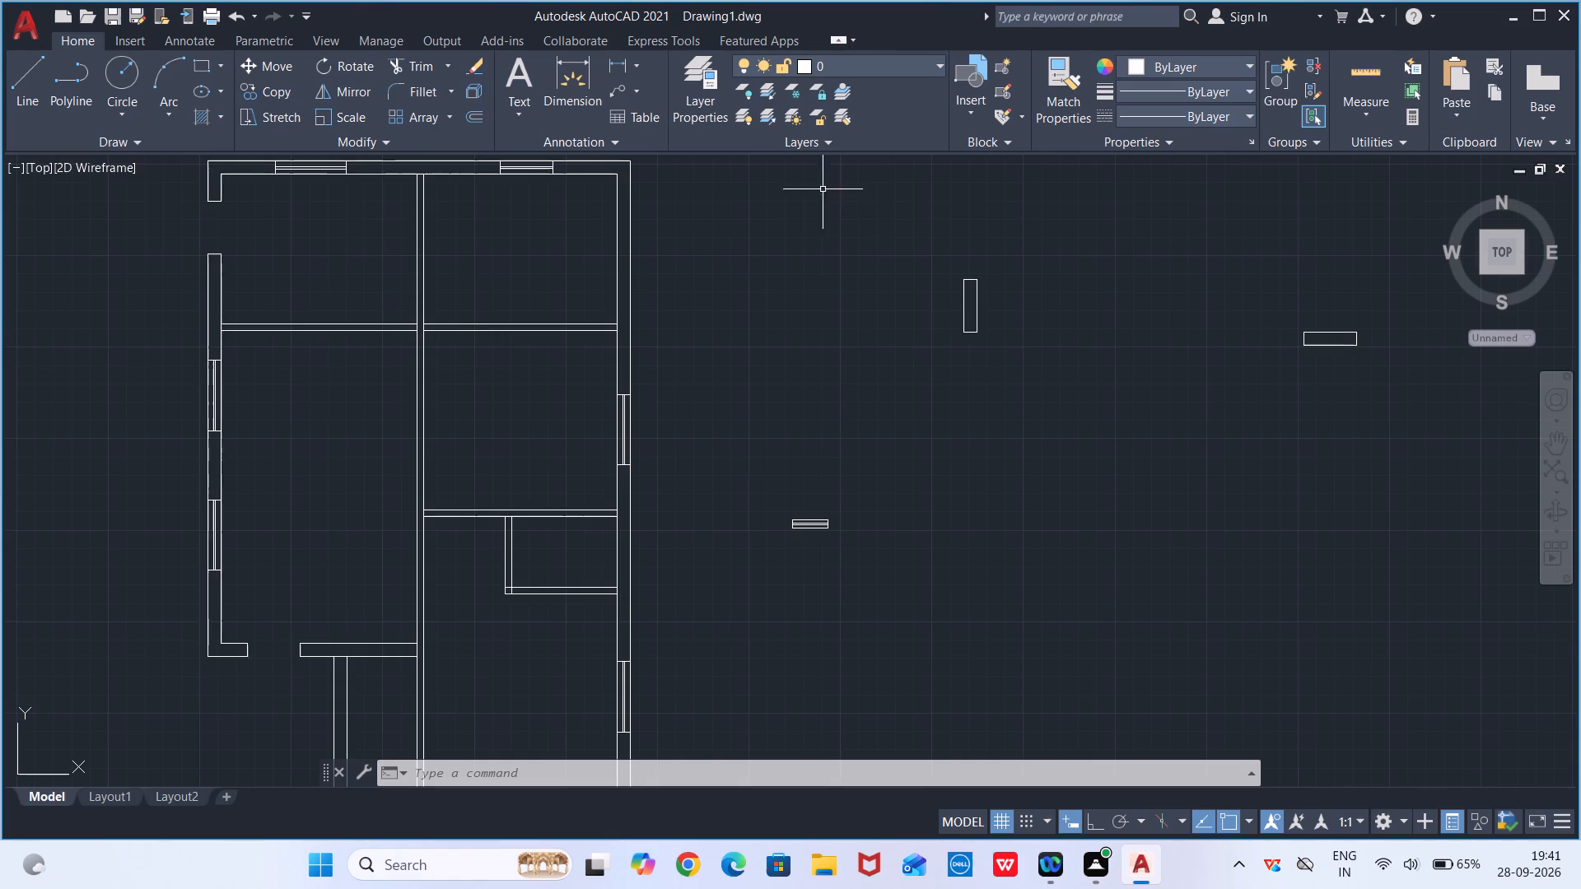
scroll(780, 224, down, 1)
scroll(854, 337, up, 2)
middle_drag(832, 386, 986, 351)
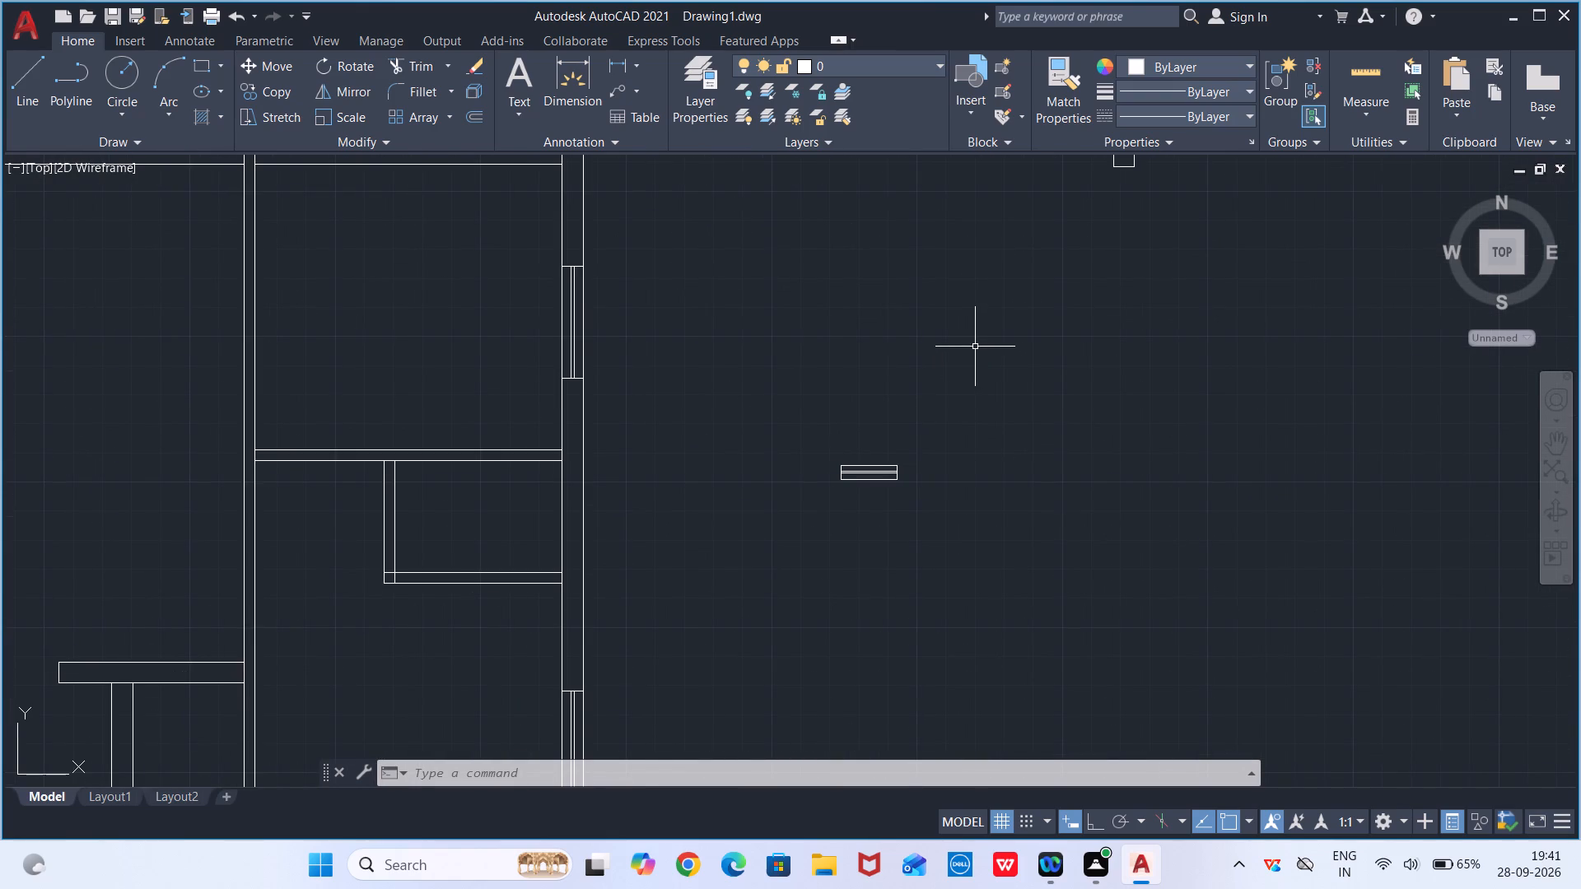
scroll(961, 350, up, 1)
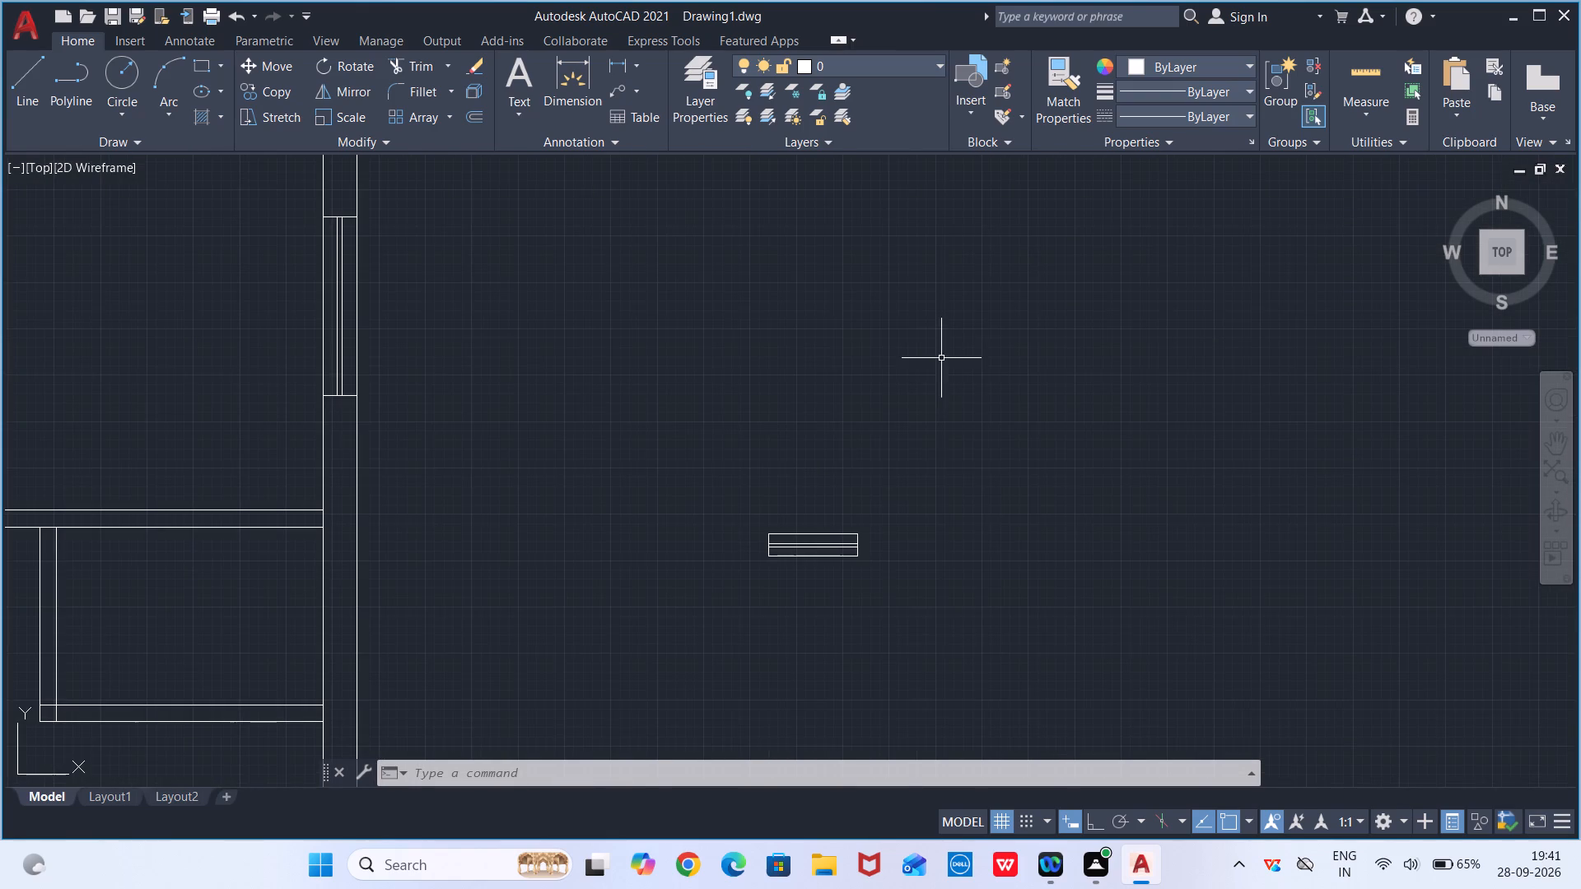
middle_drag(938, 360, 969, 281)
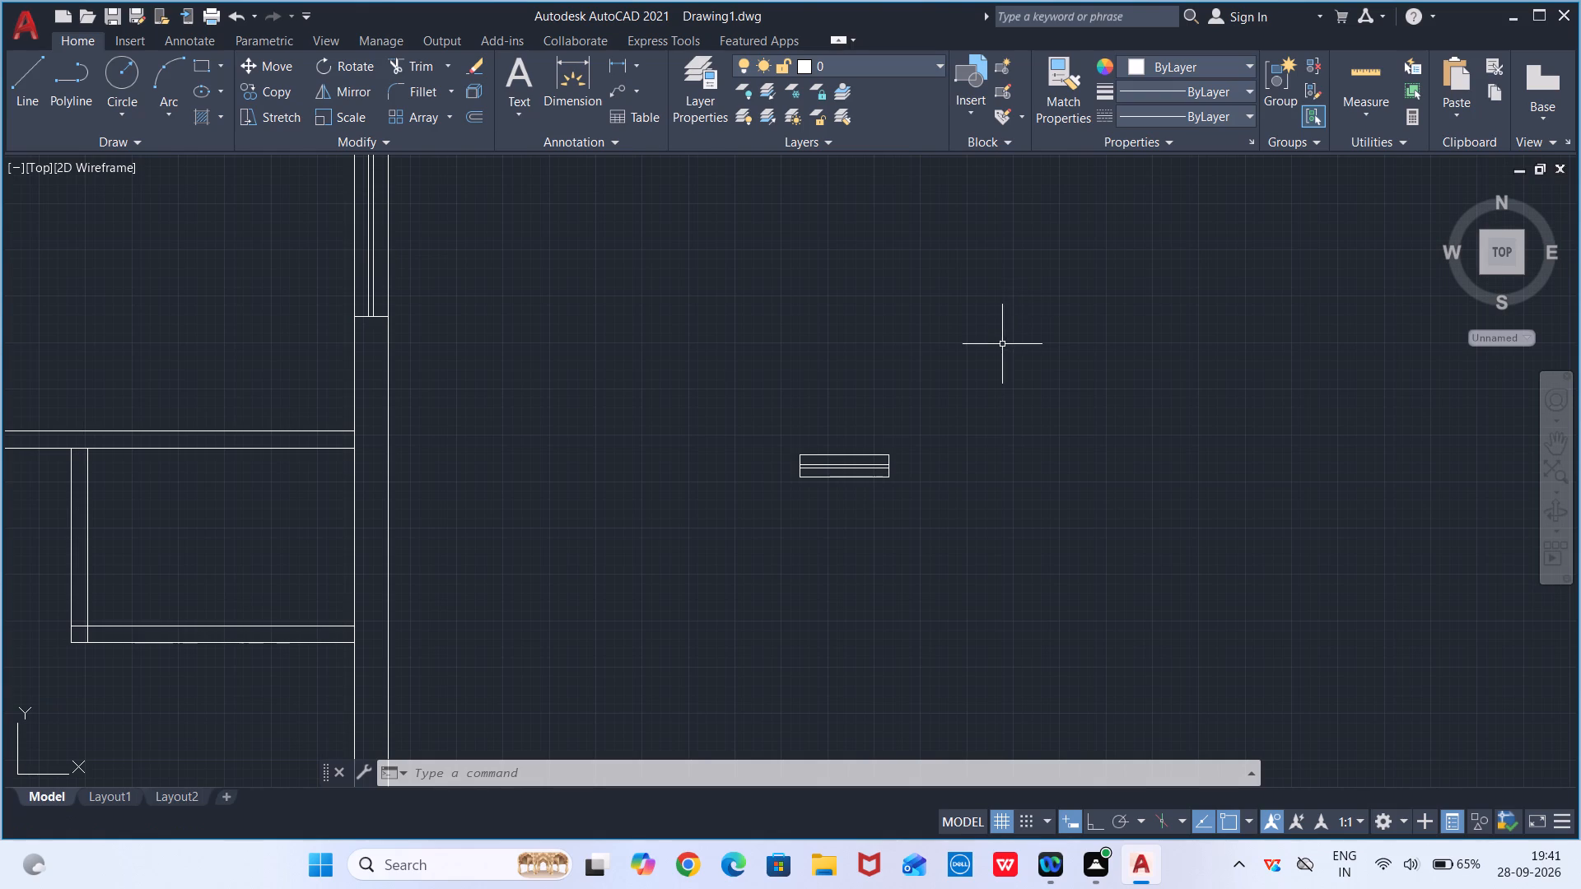
drag(1002, 346, 758, 455)
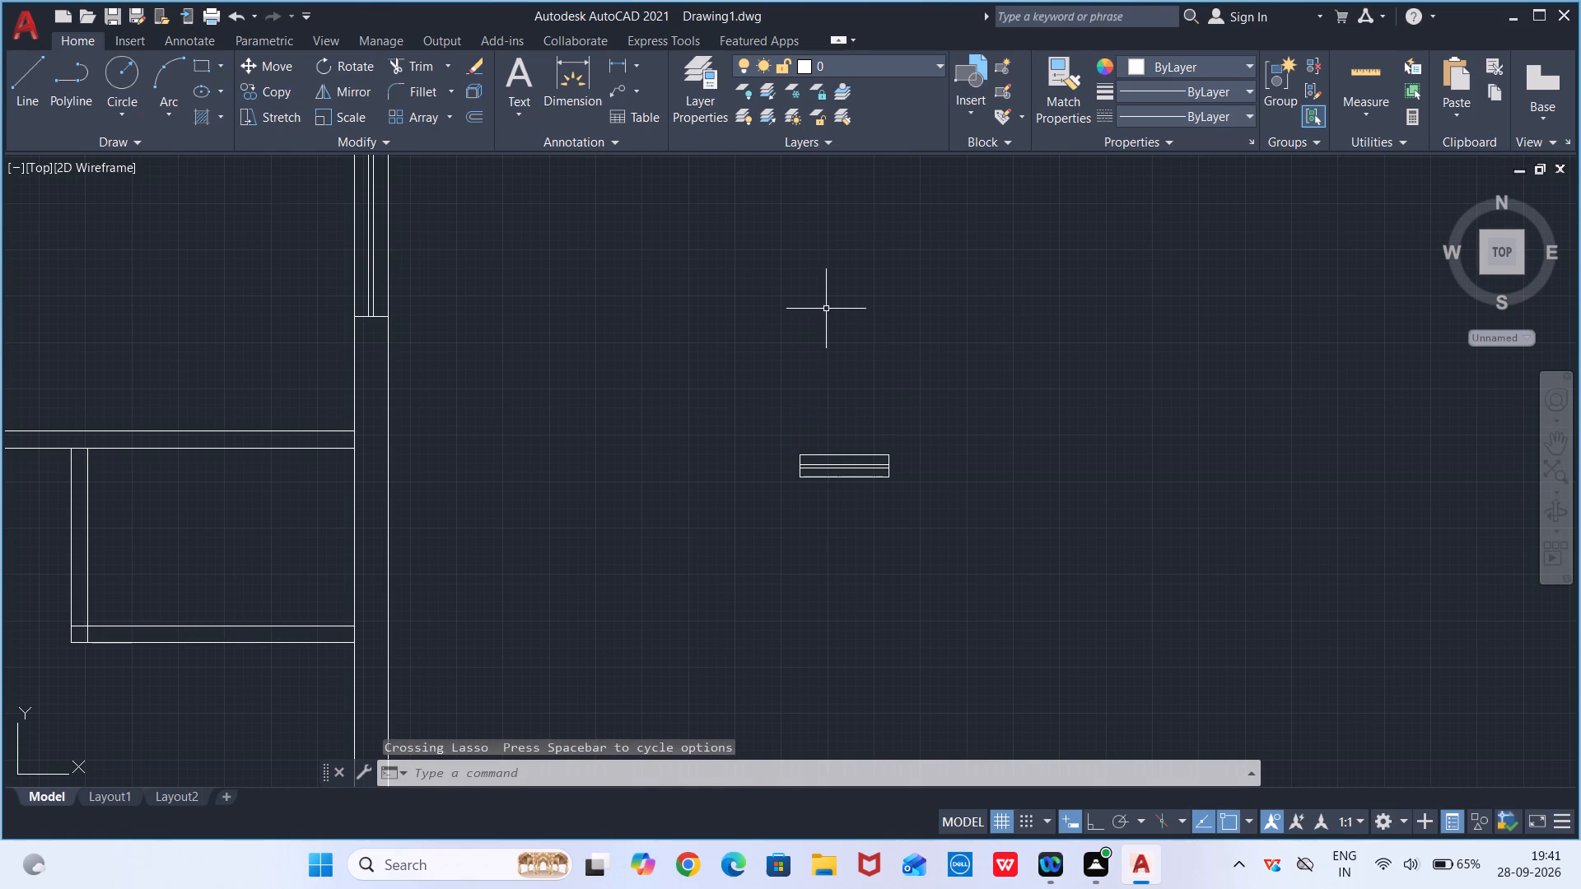
scroll(874, 429, up, 1)
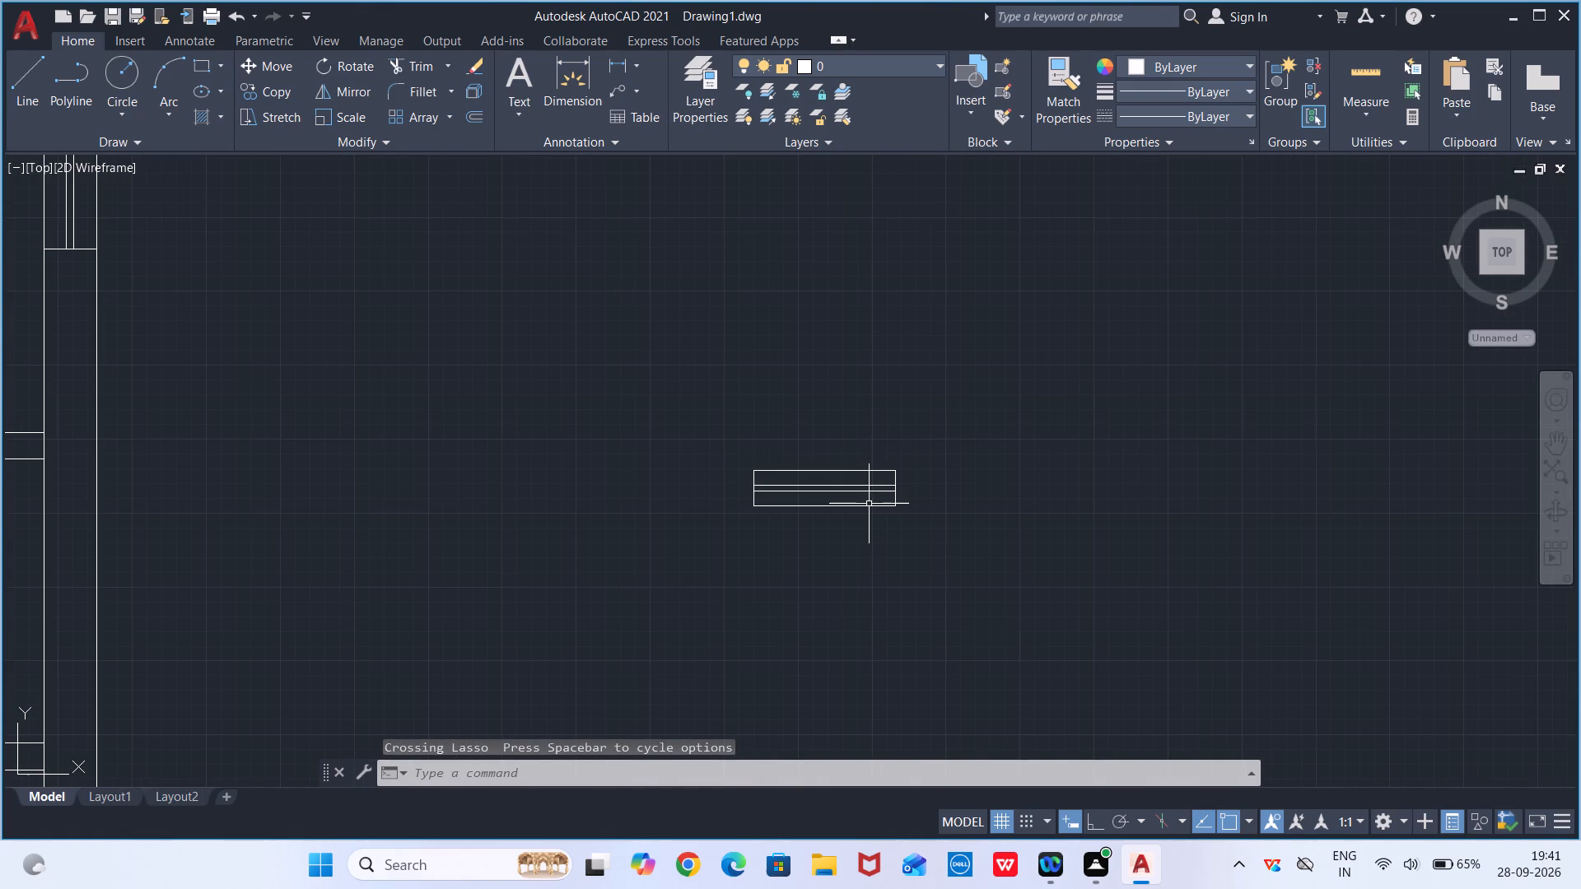
key(l)
key(Return)
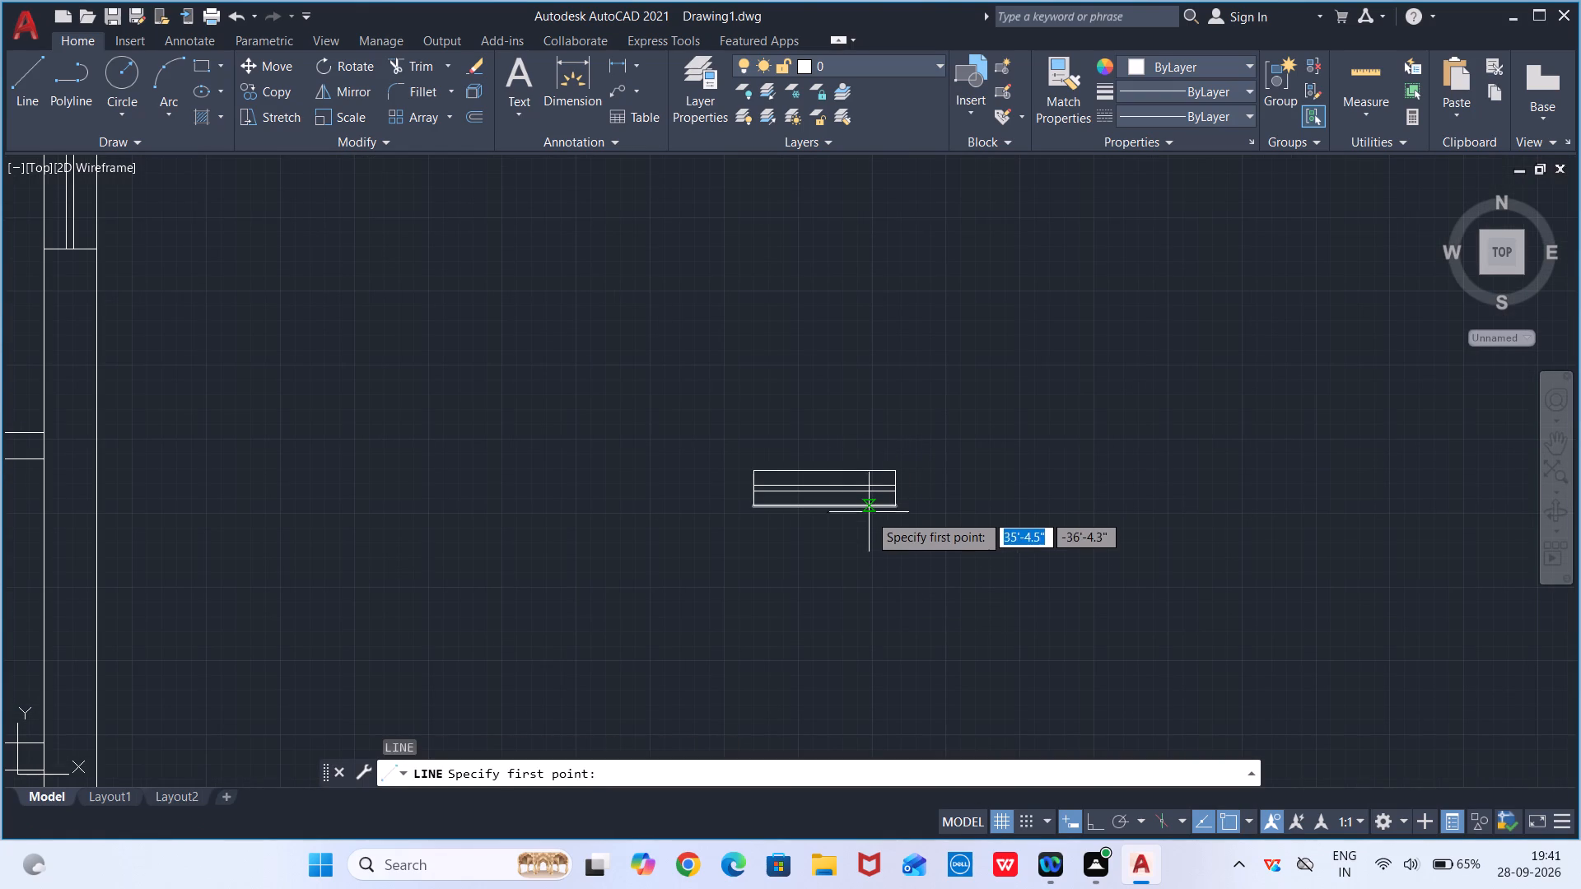
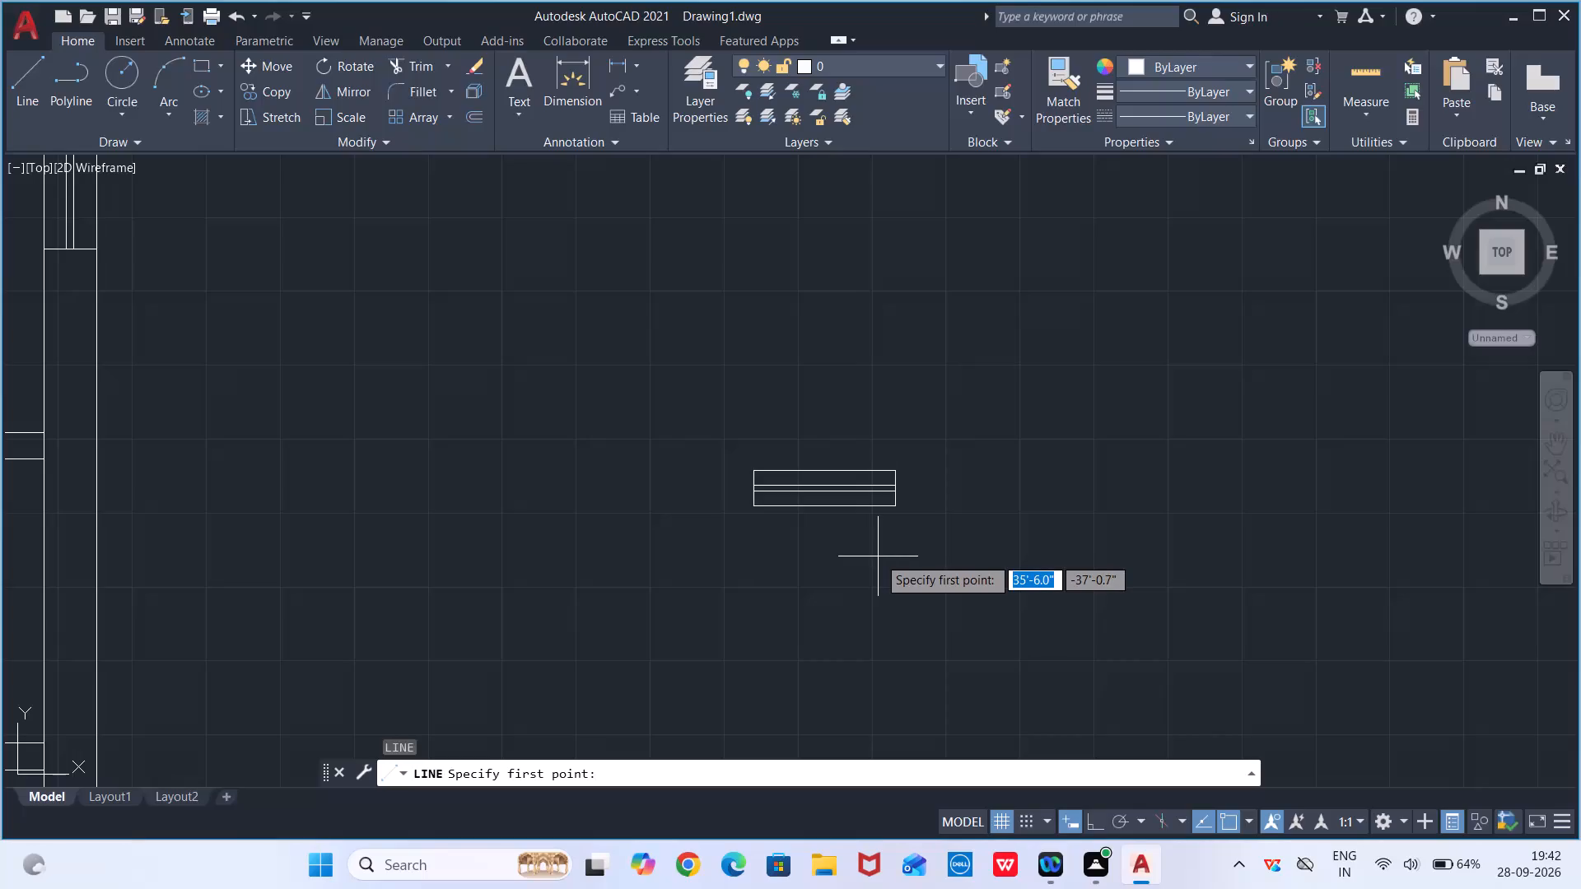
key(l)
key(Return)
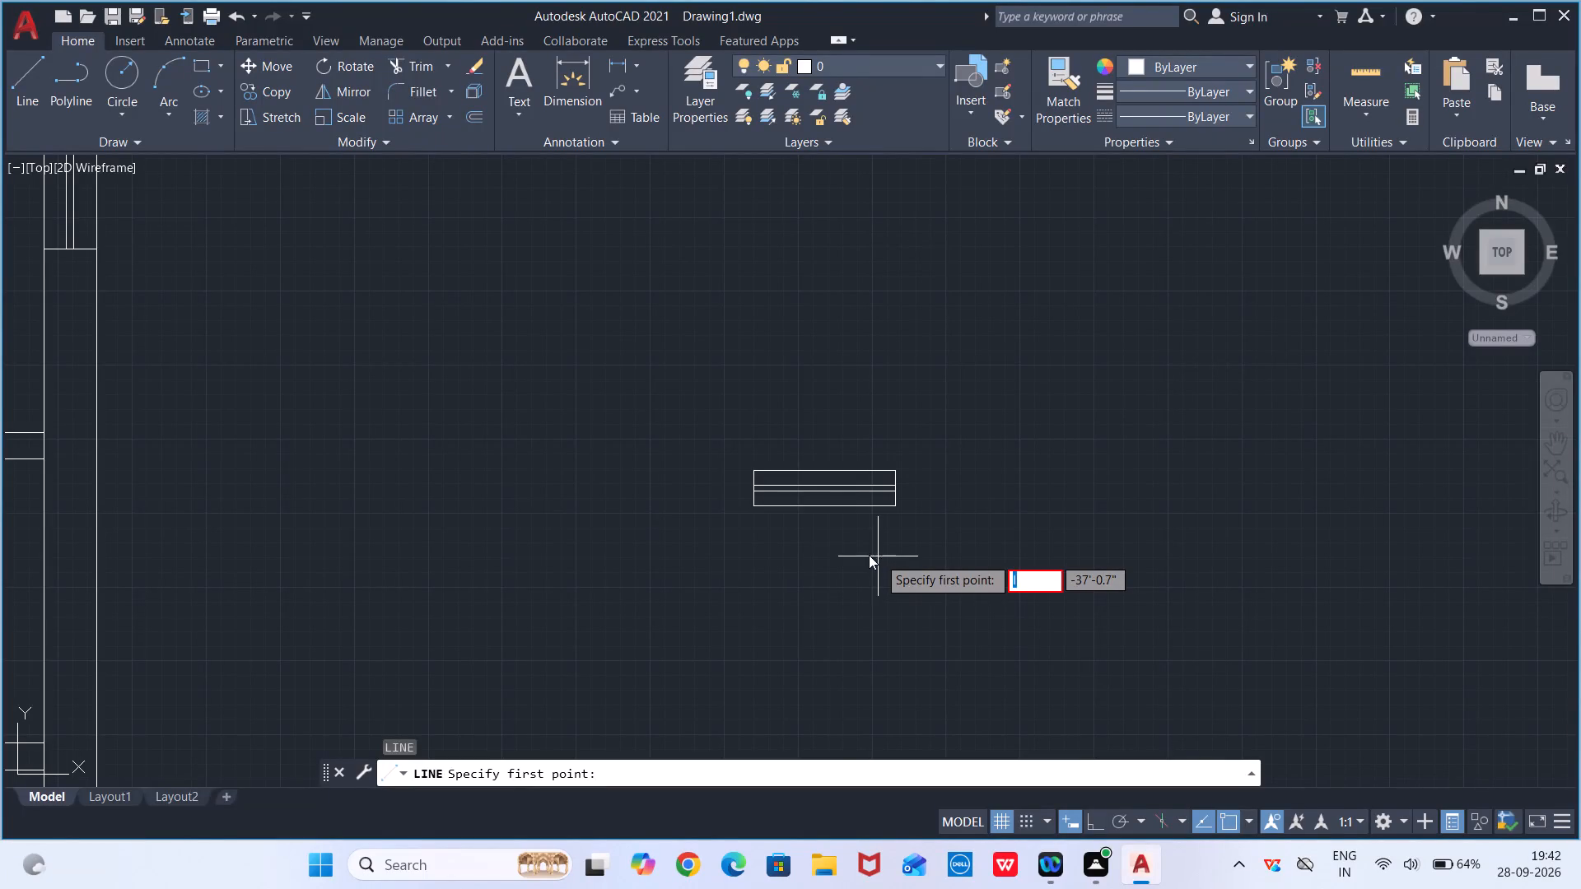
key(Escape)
Draw a line 1.5' along the spare window symbol's bottom edge from its lower-left corner, then across to its top edge, with Ortho on.
key(l)
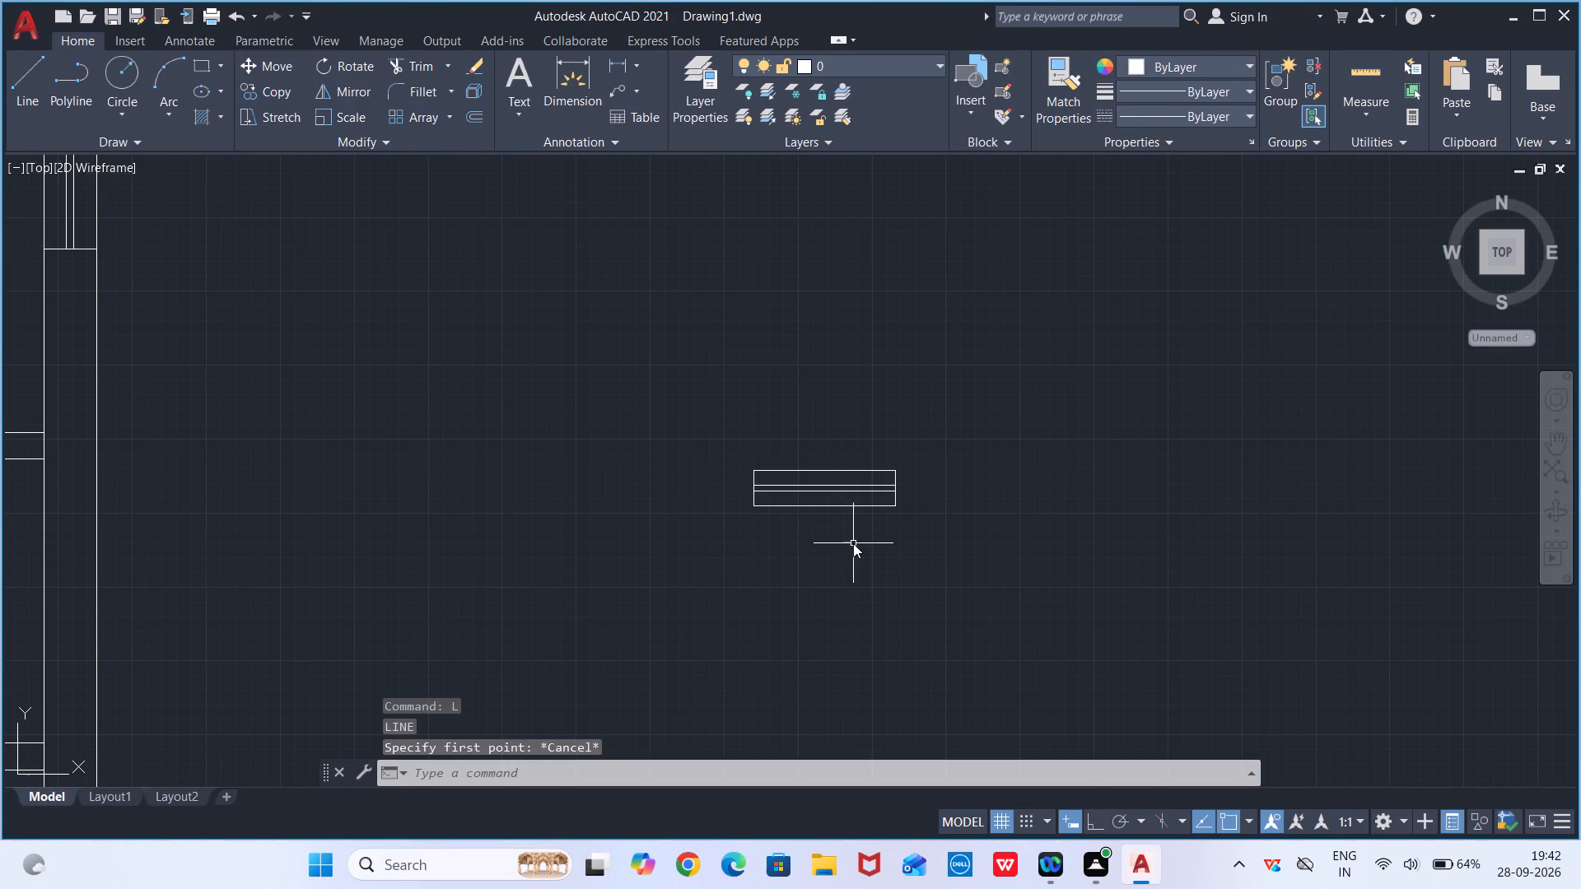
key(Return)
scroll(872, 575, up, 1)
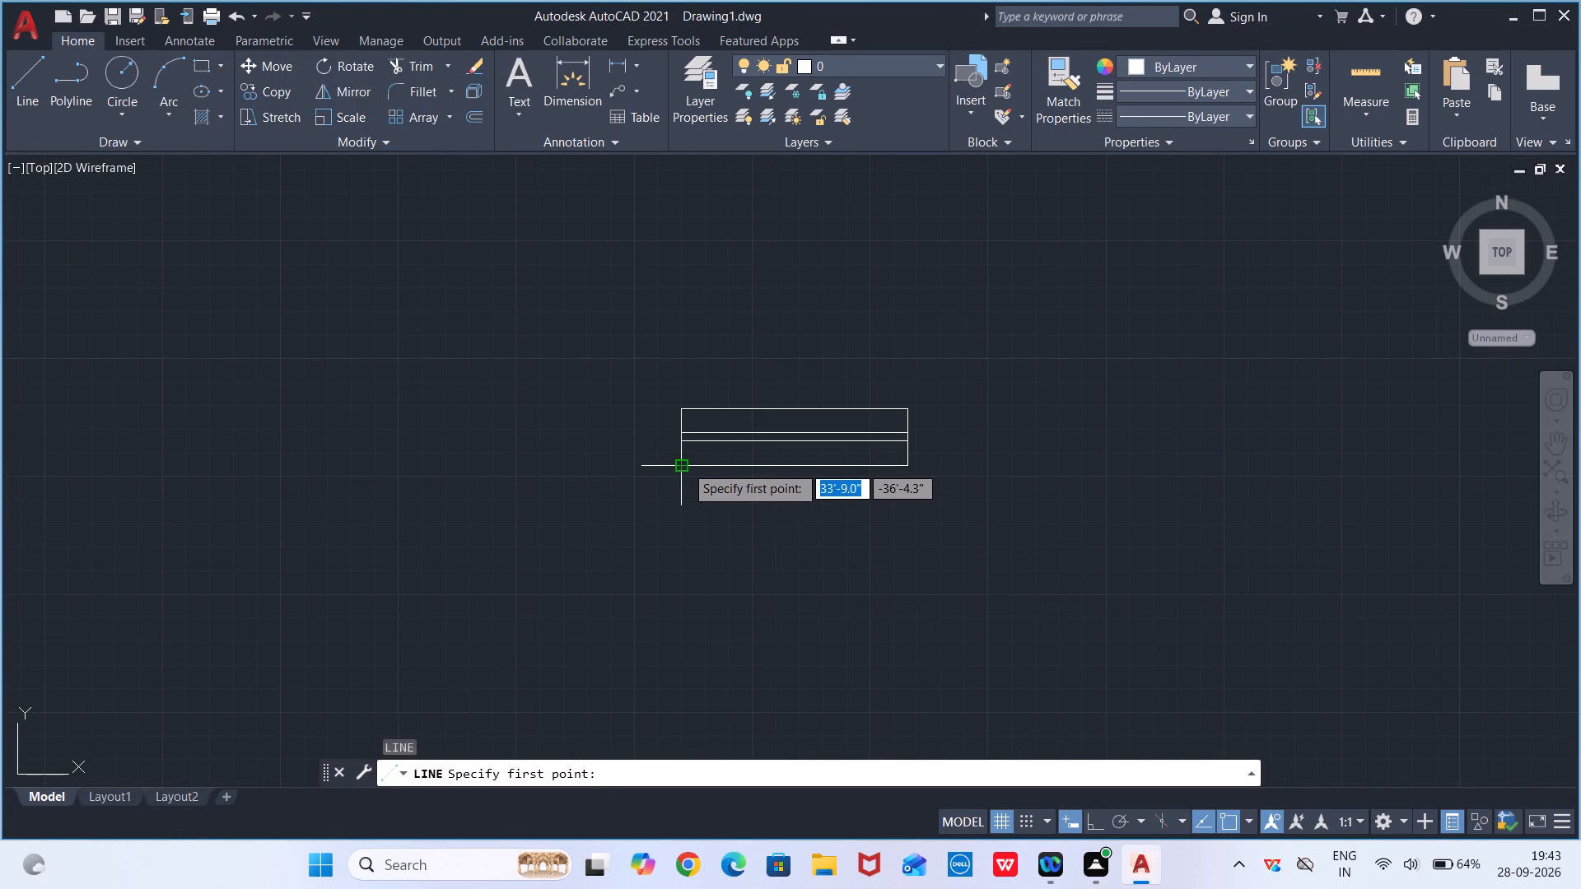
click(686, 465)
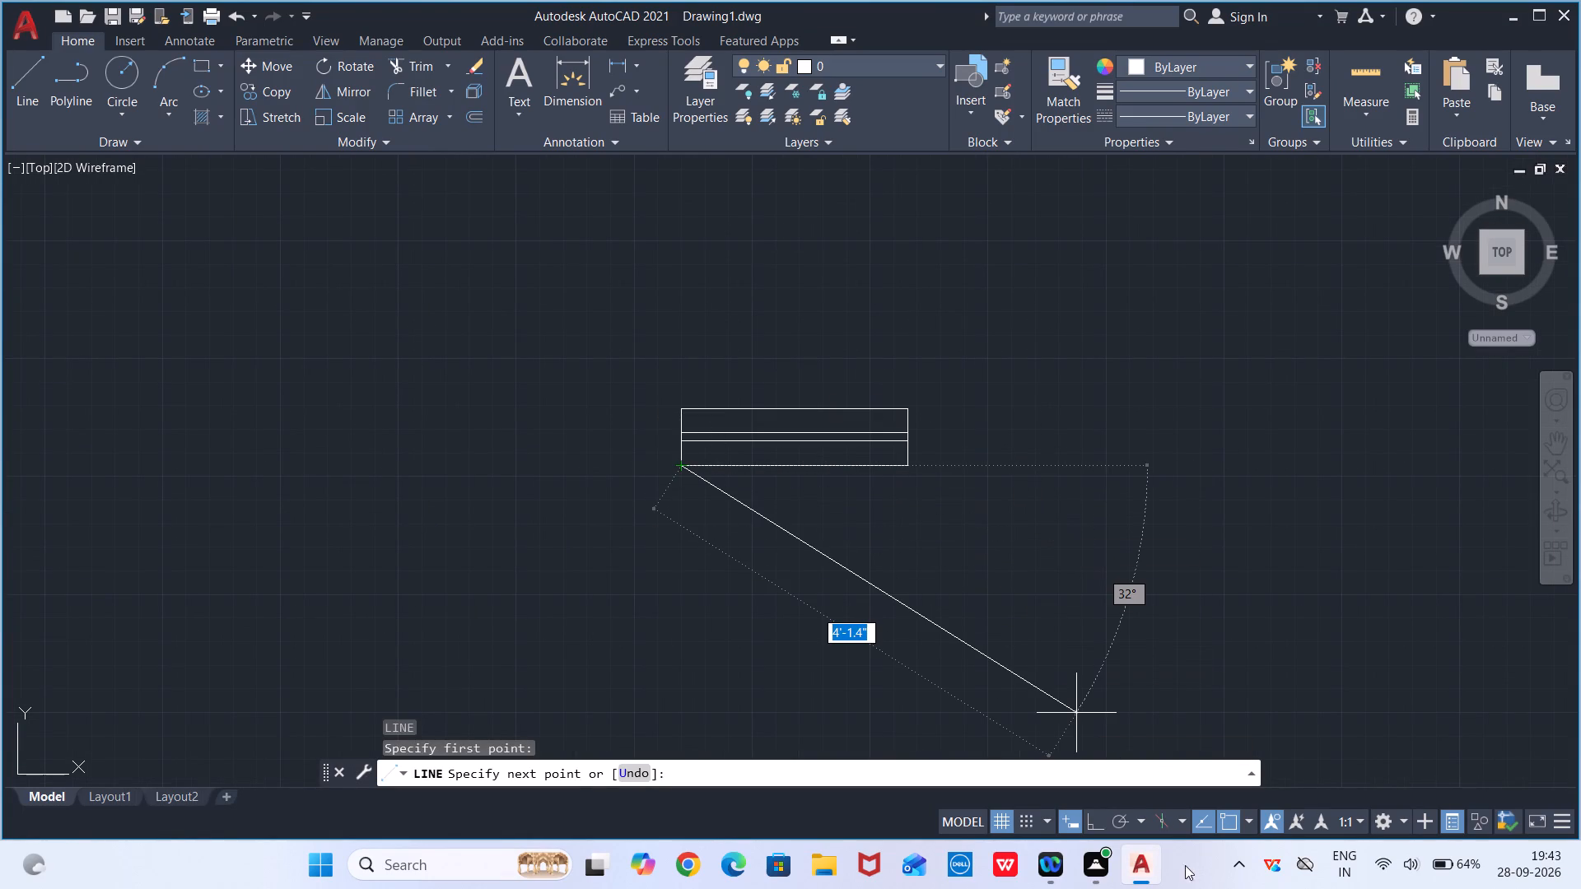
click(1095, 826)
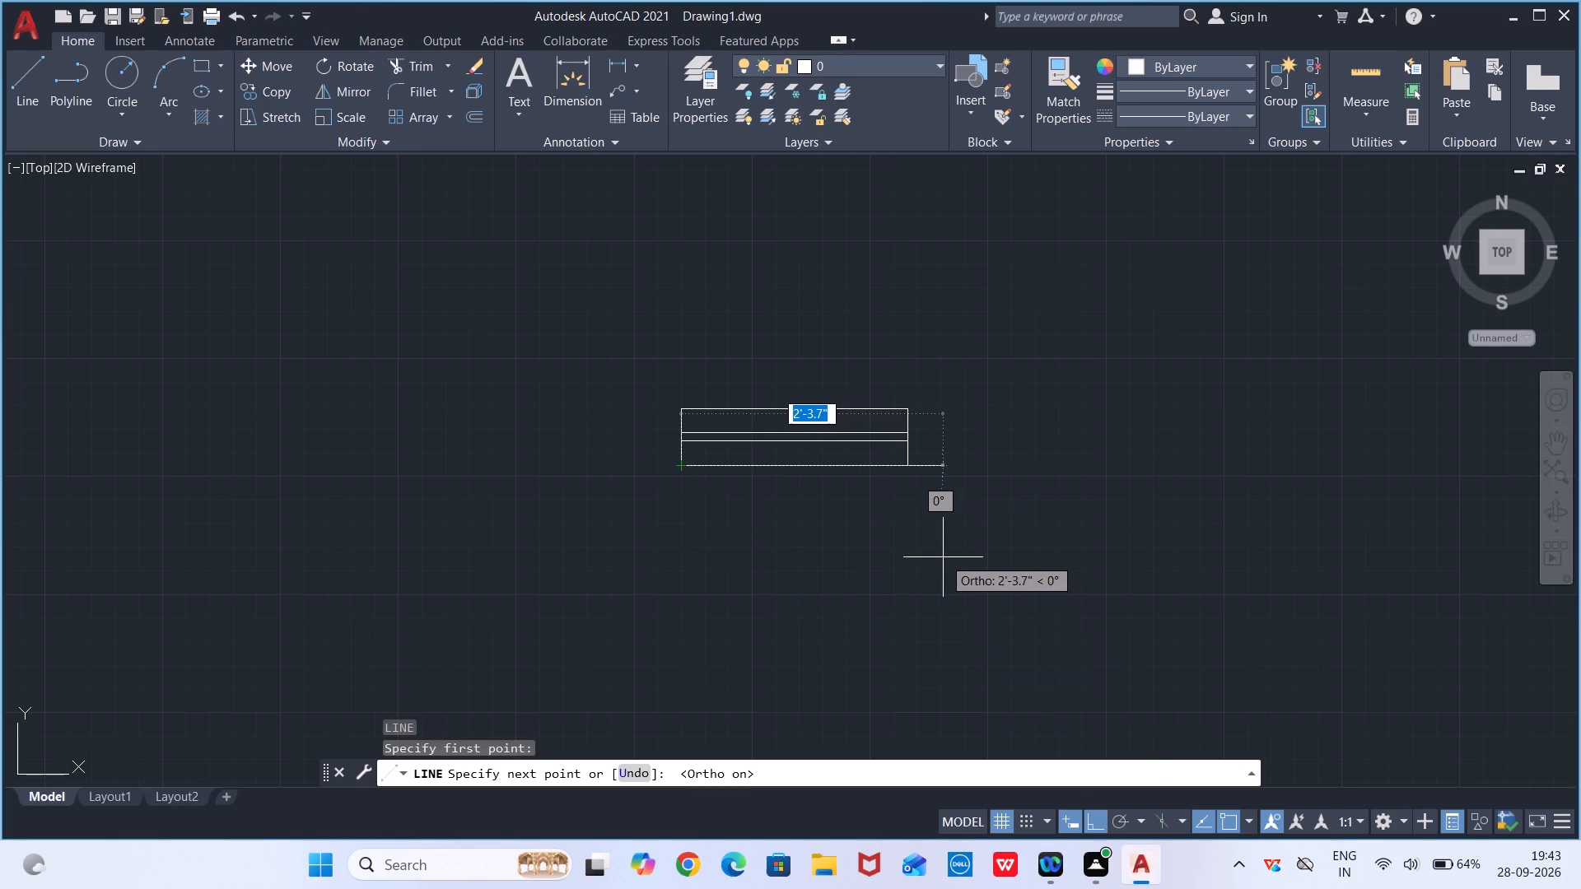
text(1.5')
key(Return)
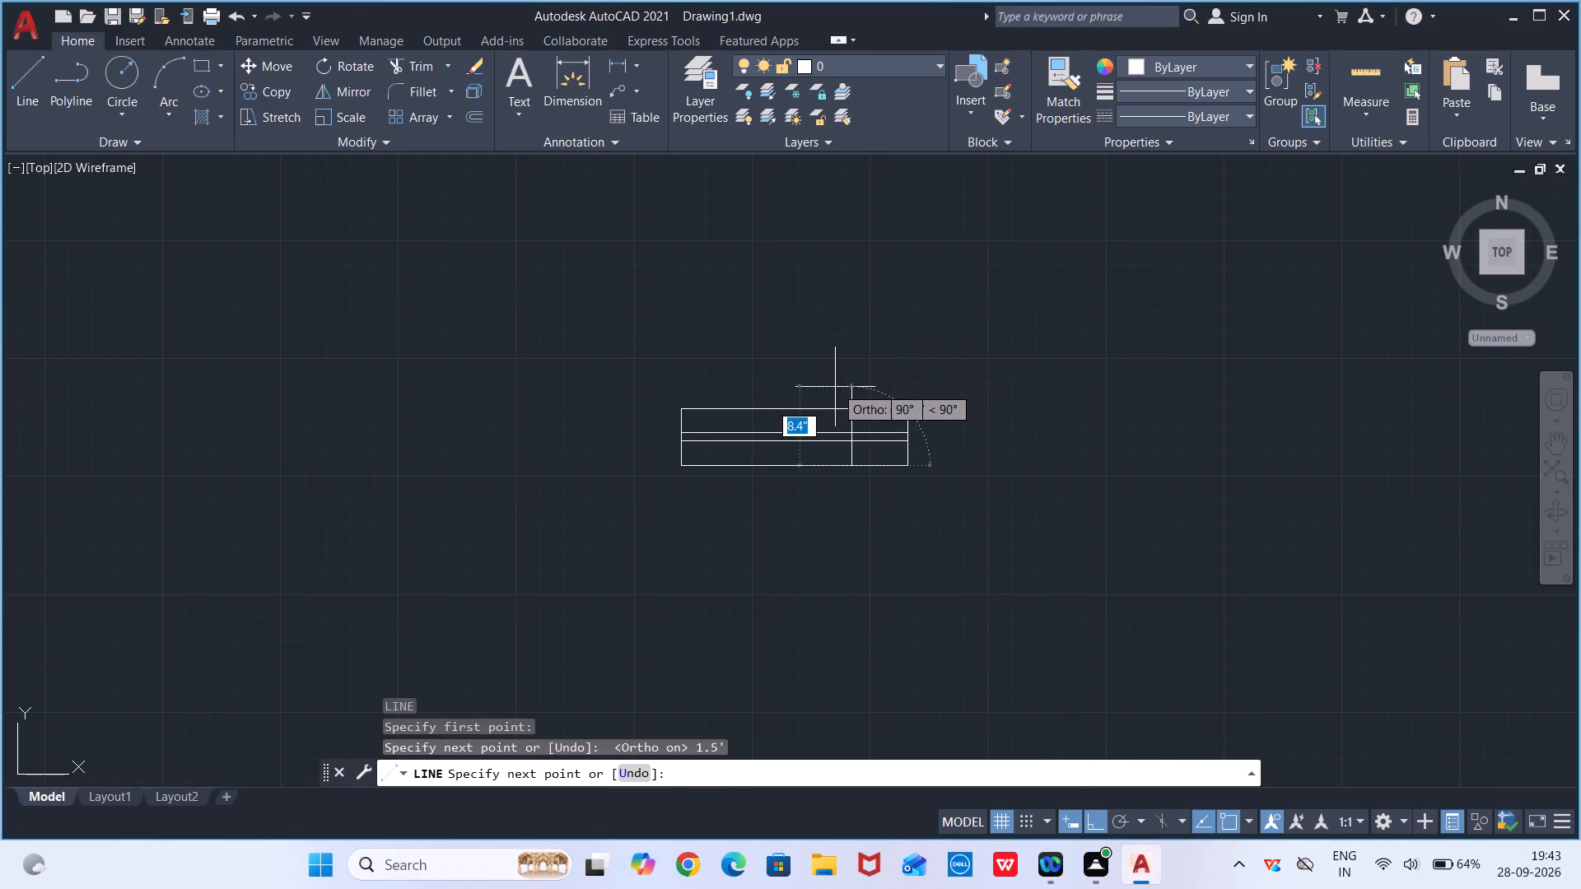
click(849, 409)
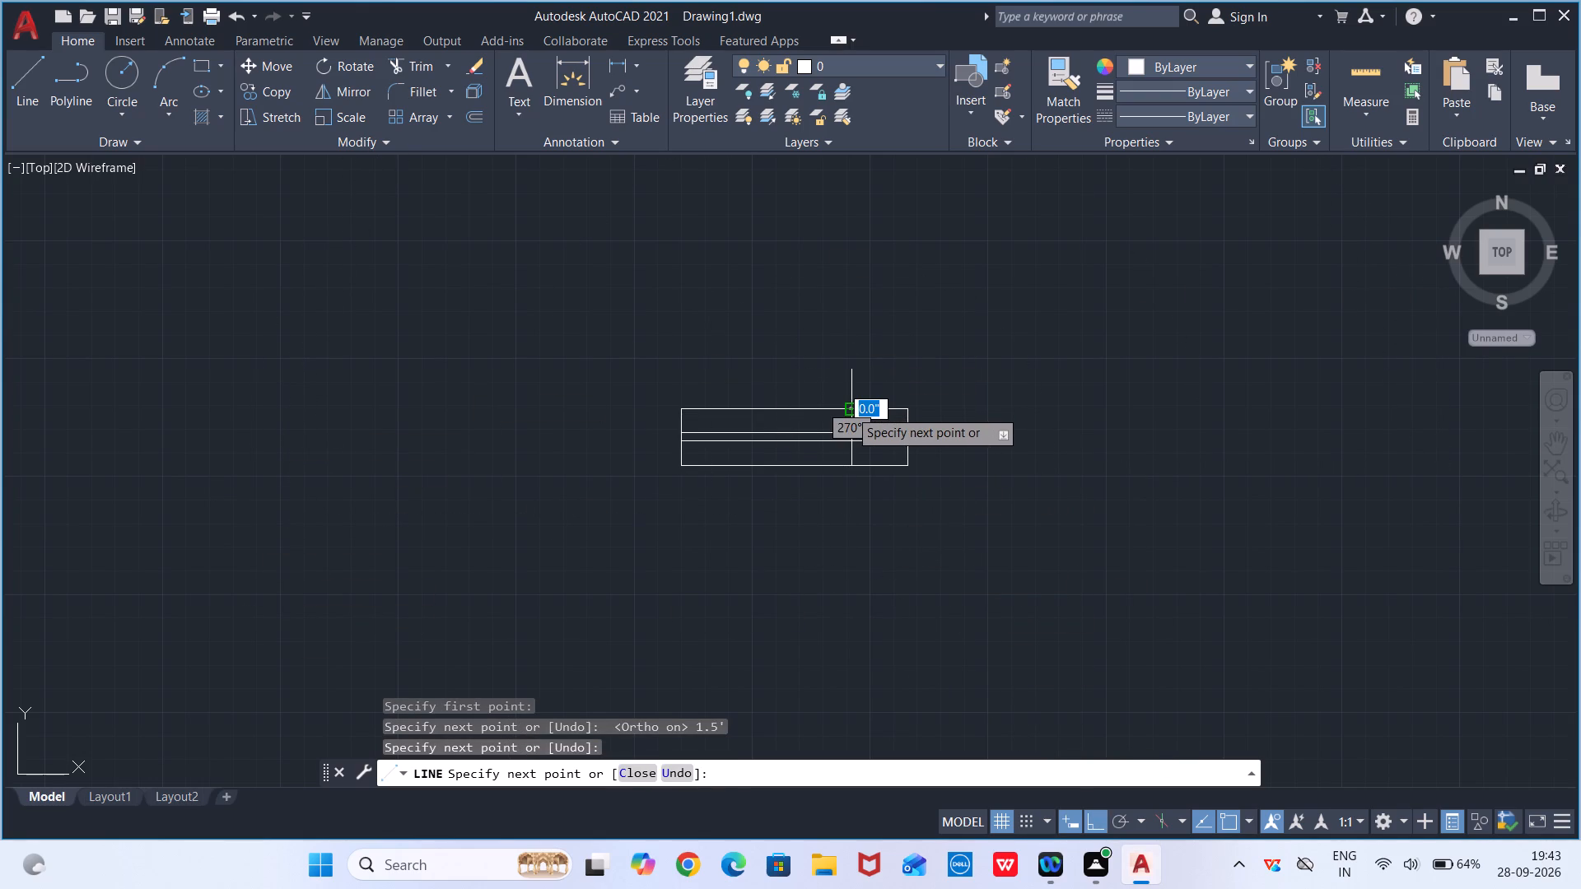
text(tr)
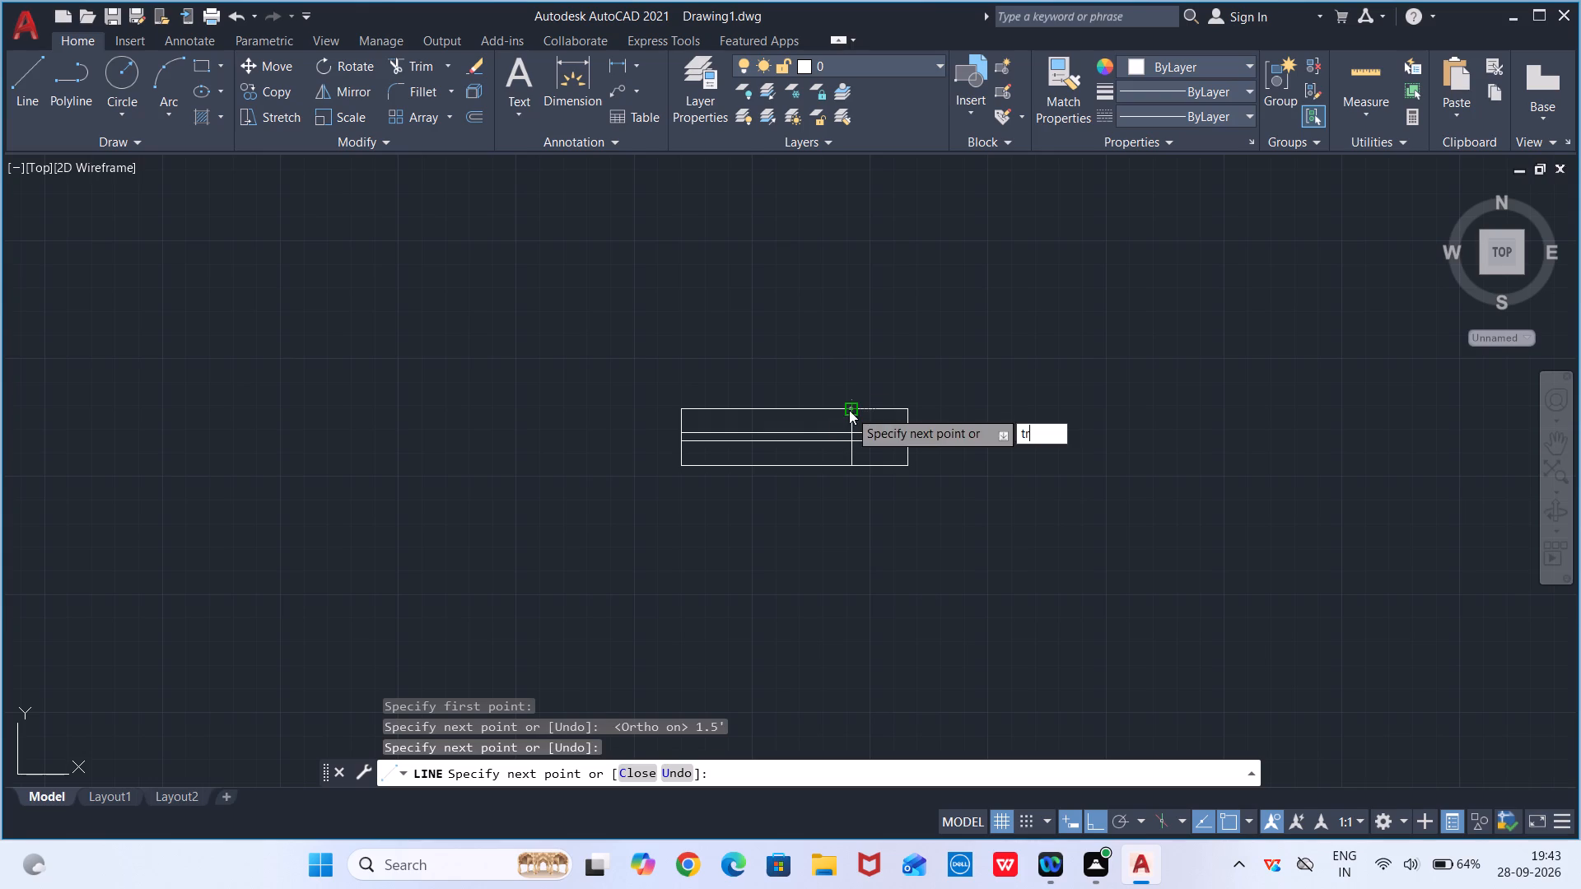
key(Return)
drag(879, 355, 888, 562)
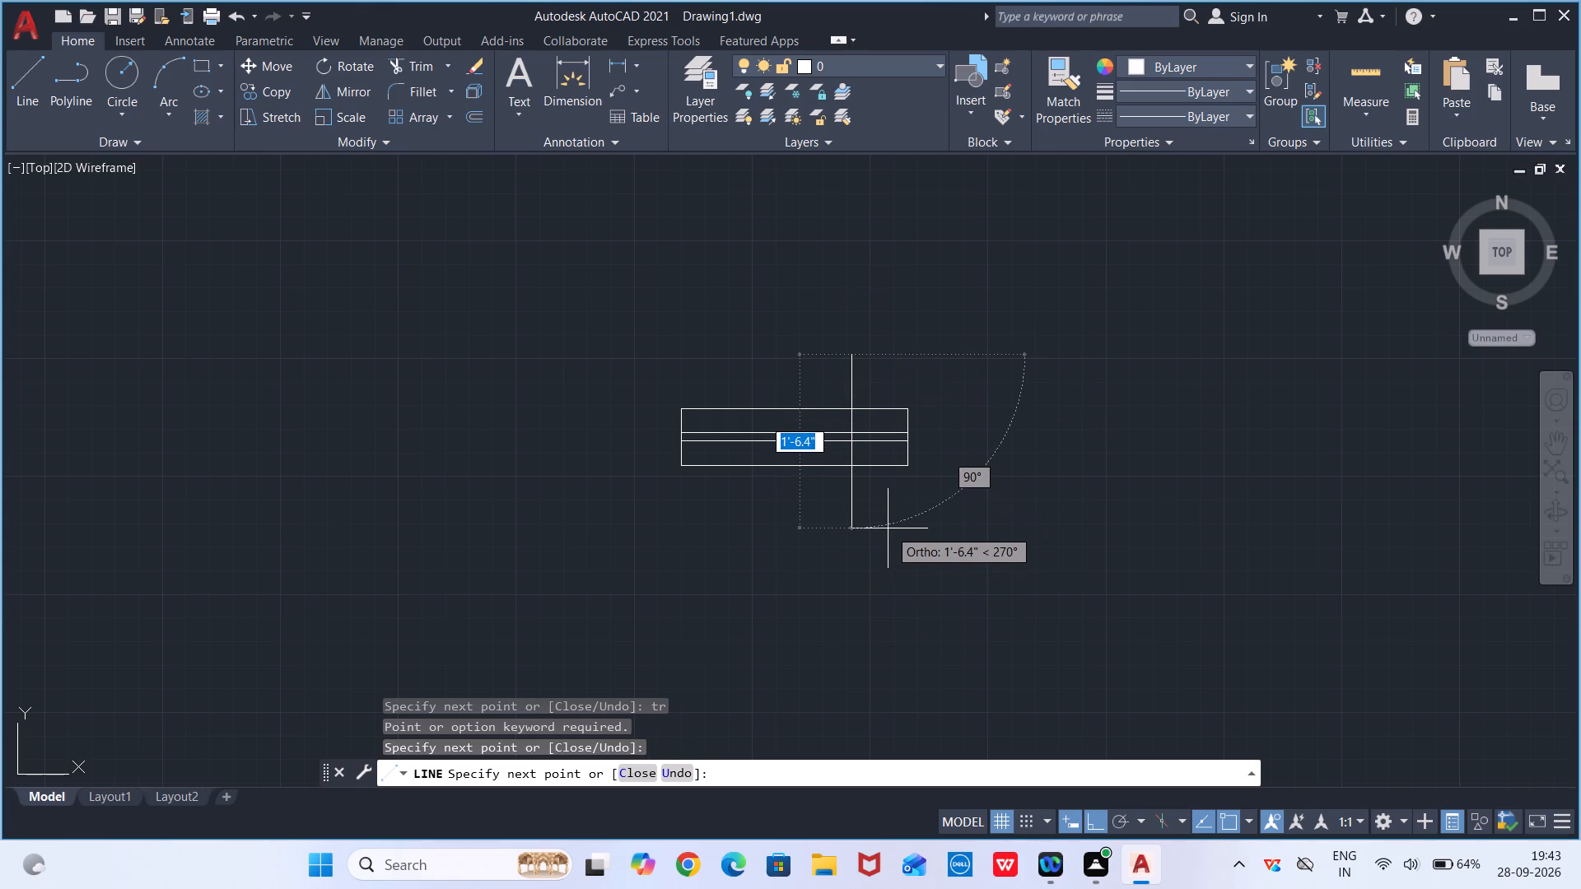
key(Escape)
Trim away the part of the spare window symbol beyond the 1.5' cross line and the cross line's overshoot above the top edge.
text(tr)
key(Return)
drag(912, 337, 902, 635)
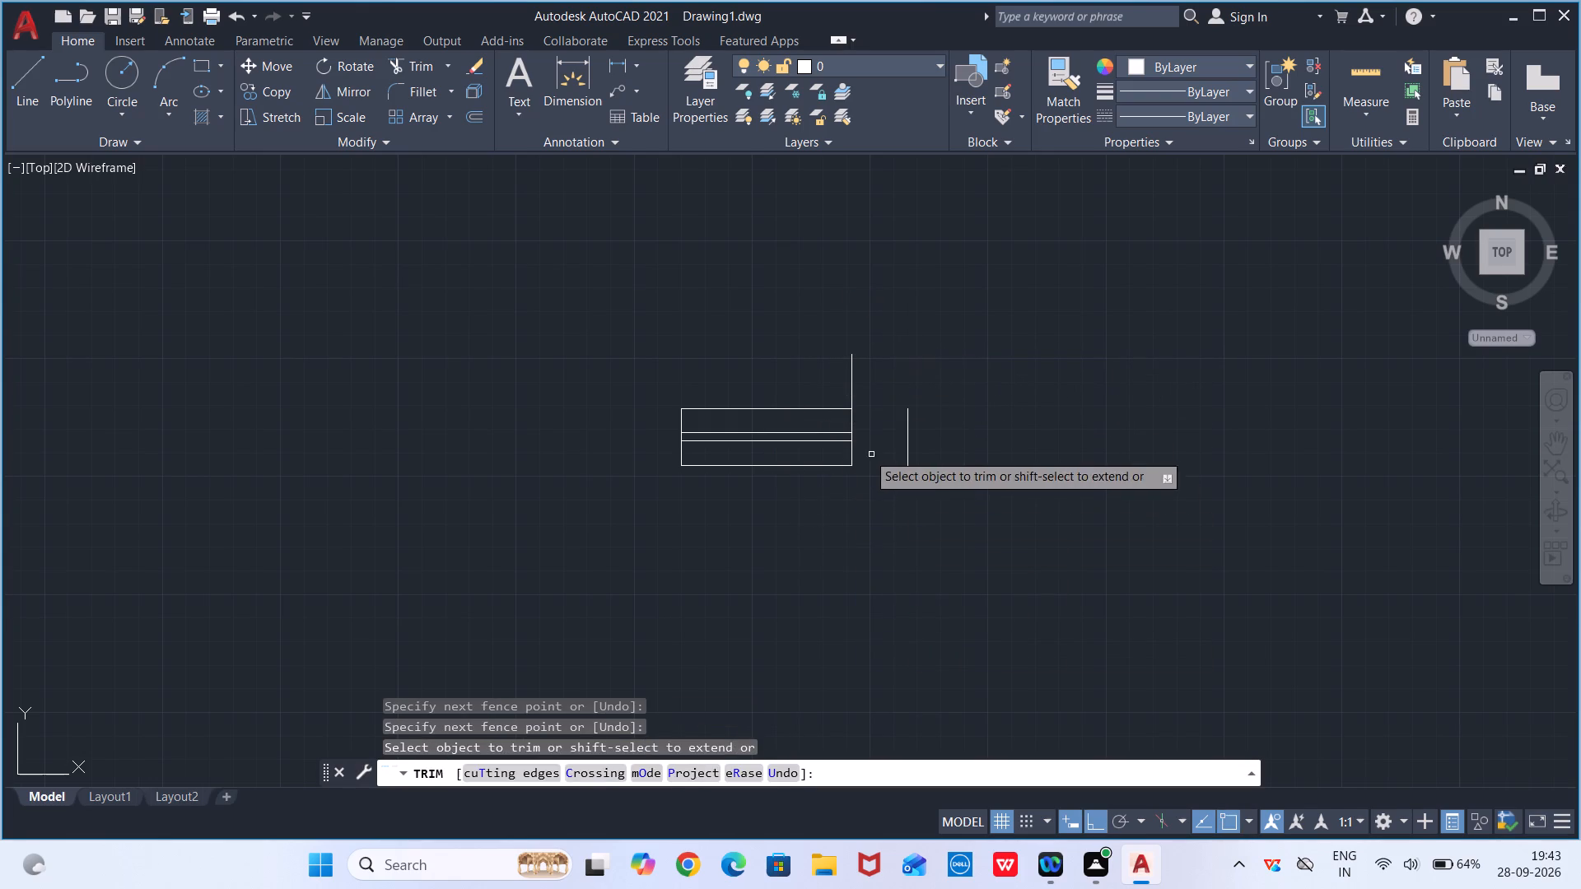
drag(888, 442, 986, 433)
click(986, 433)
click(837, 365)
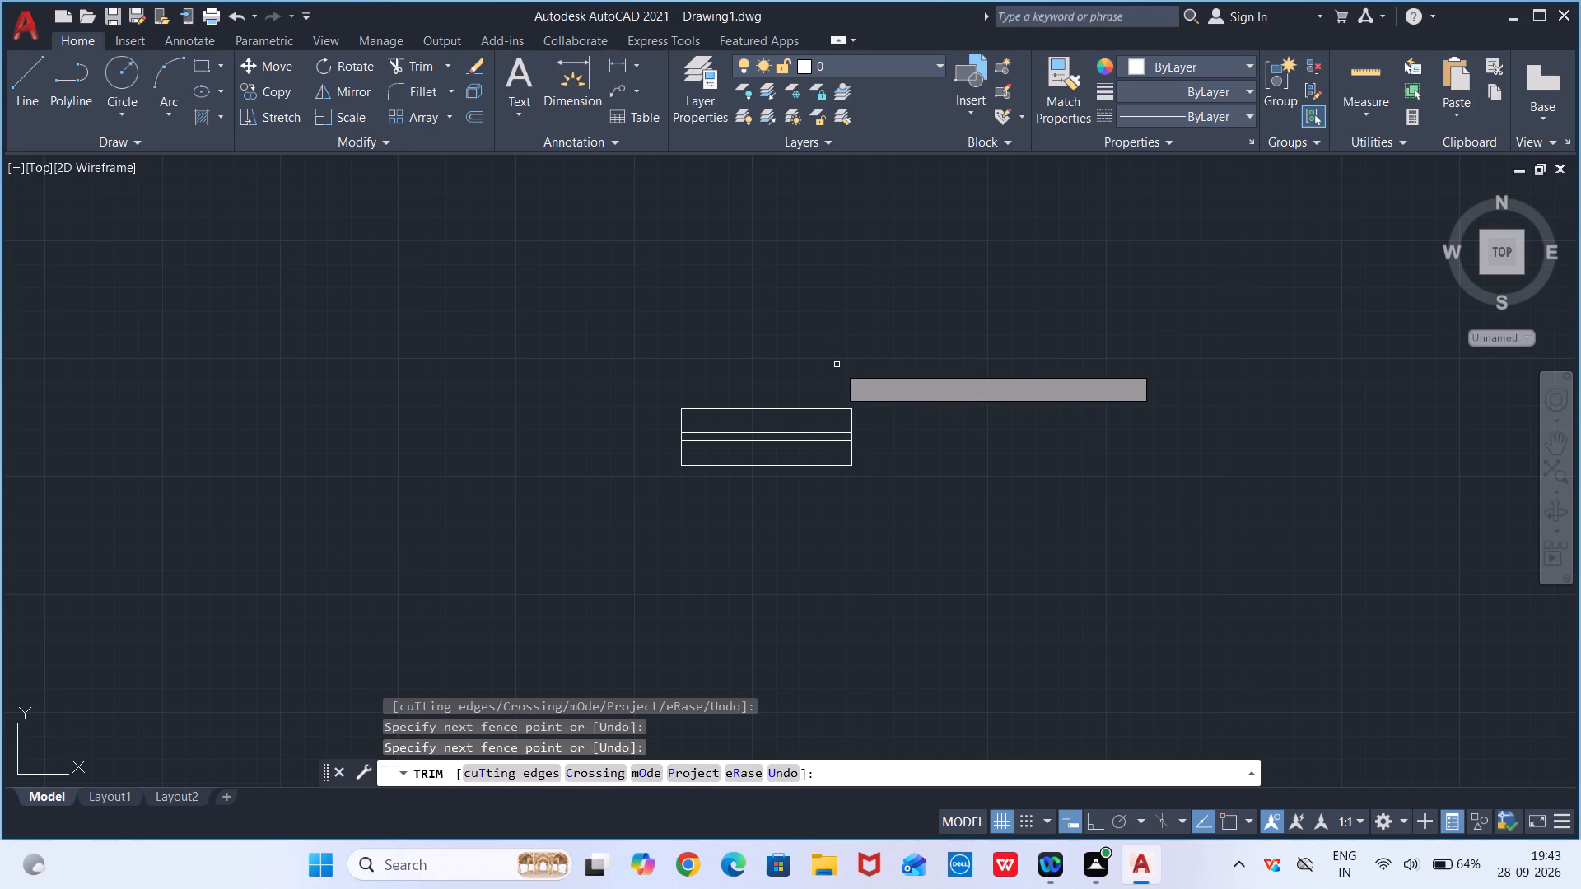
key(Escape)
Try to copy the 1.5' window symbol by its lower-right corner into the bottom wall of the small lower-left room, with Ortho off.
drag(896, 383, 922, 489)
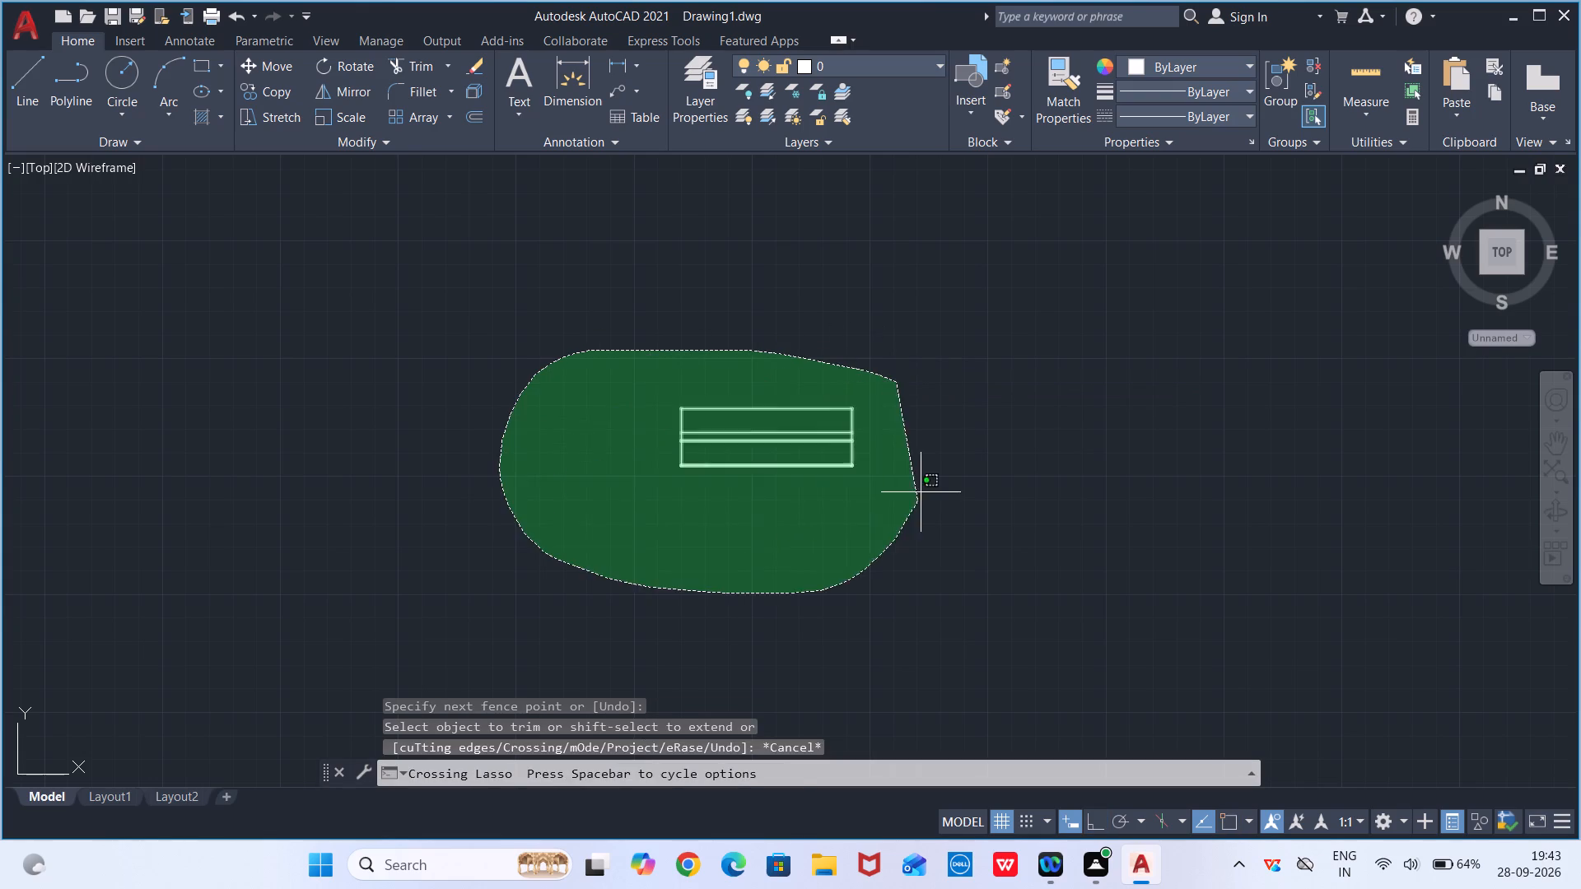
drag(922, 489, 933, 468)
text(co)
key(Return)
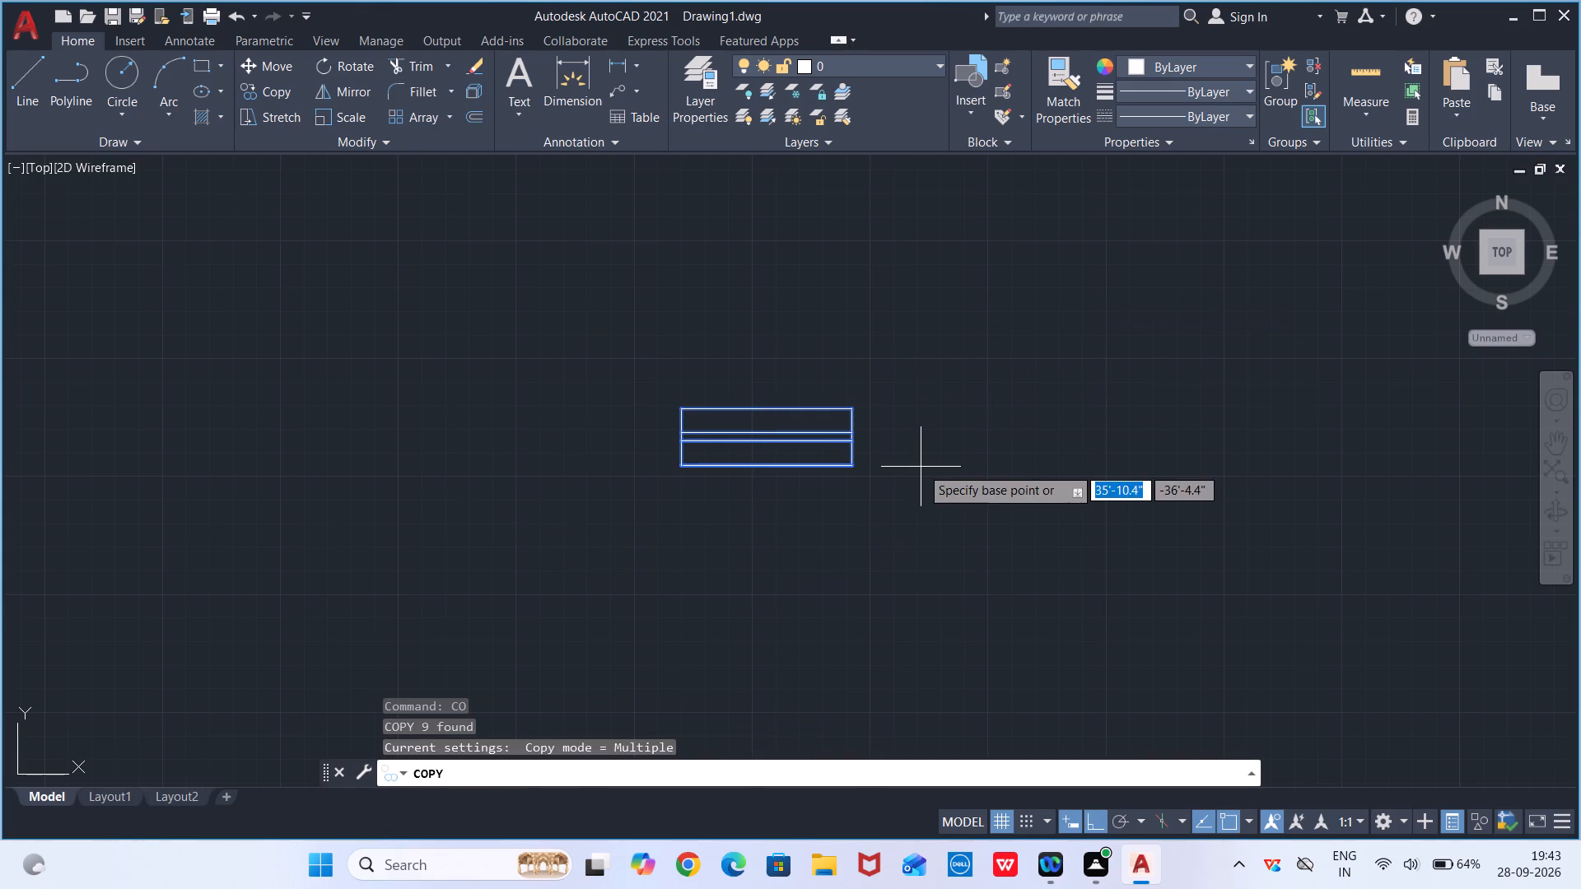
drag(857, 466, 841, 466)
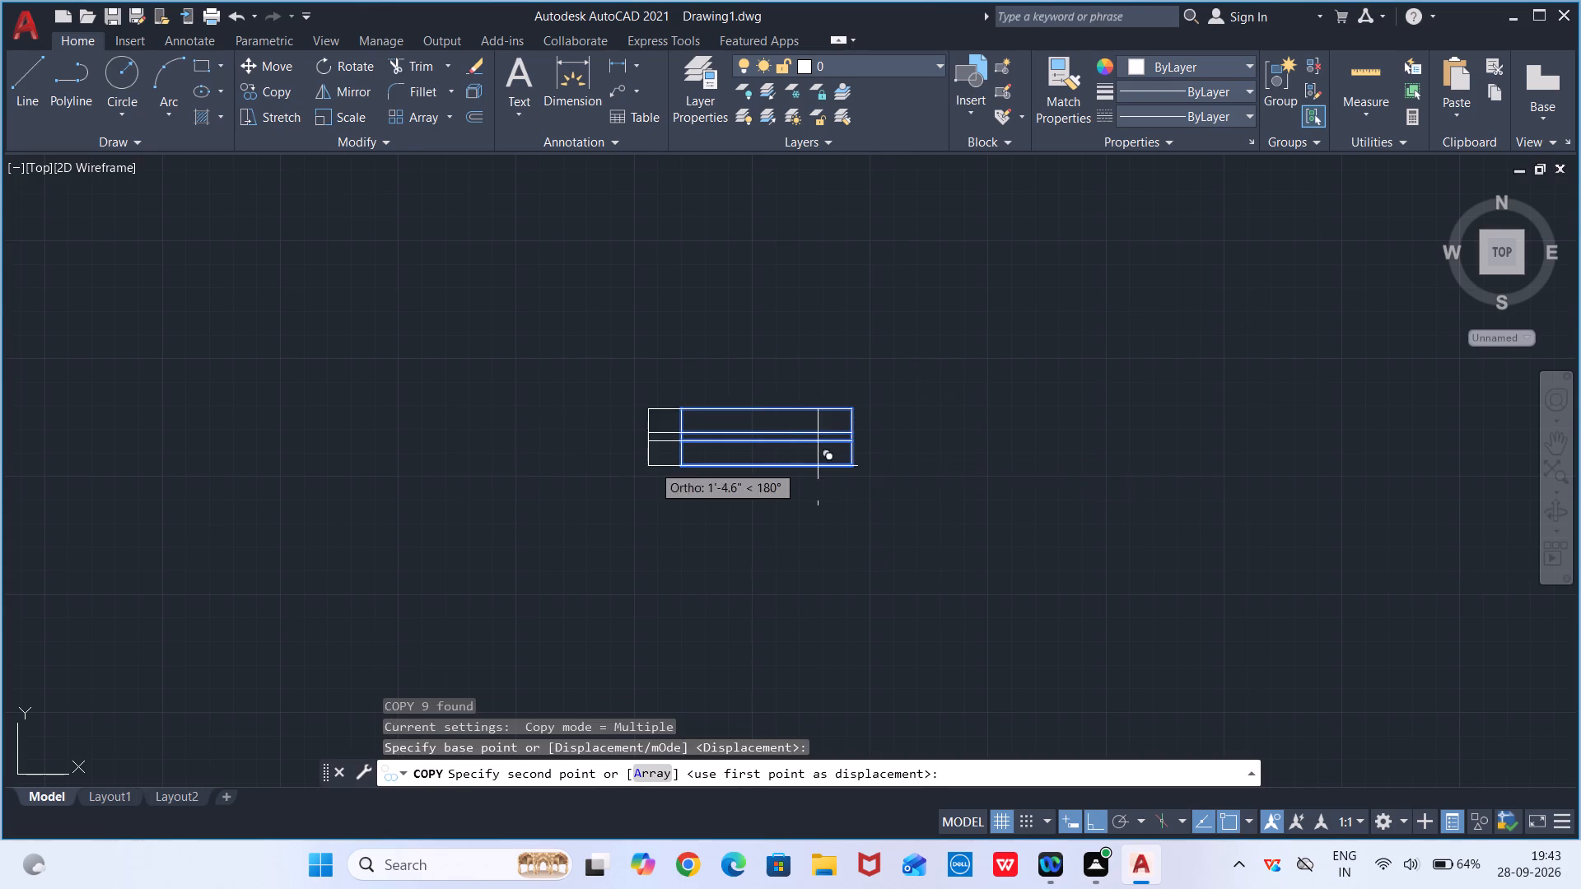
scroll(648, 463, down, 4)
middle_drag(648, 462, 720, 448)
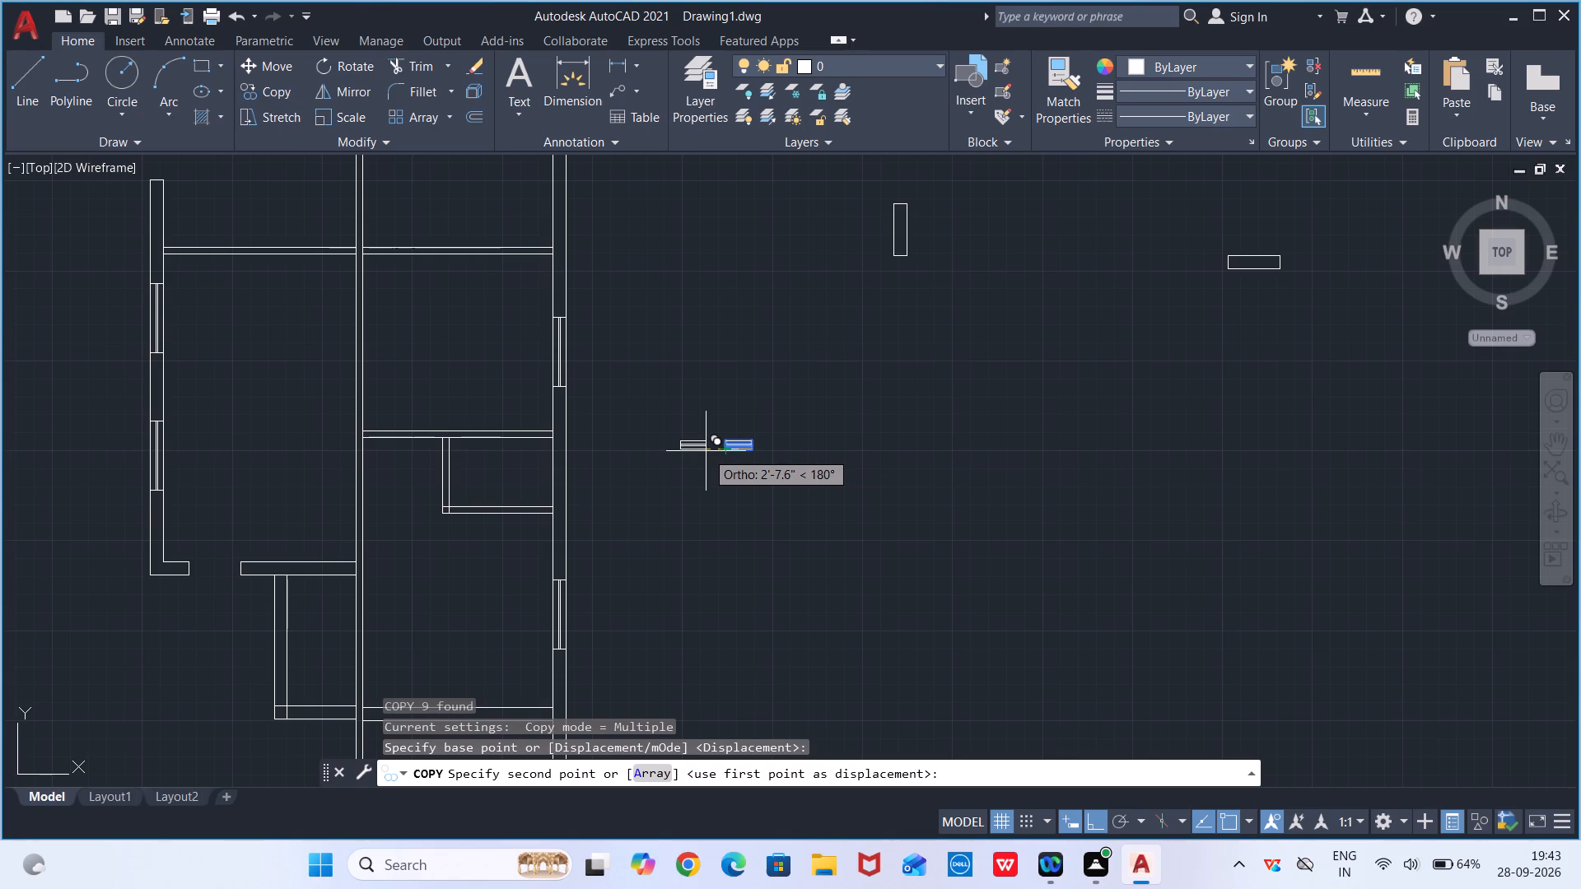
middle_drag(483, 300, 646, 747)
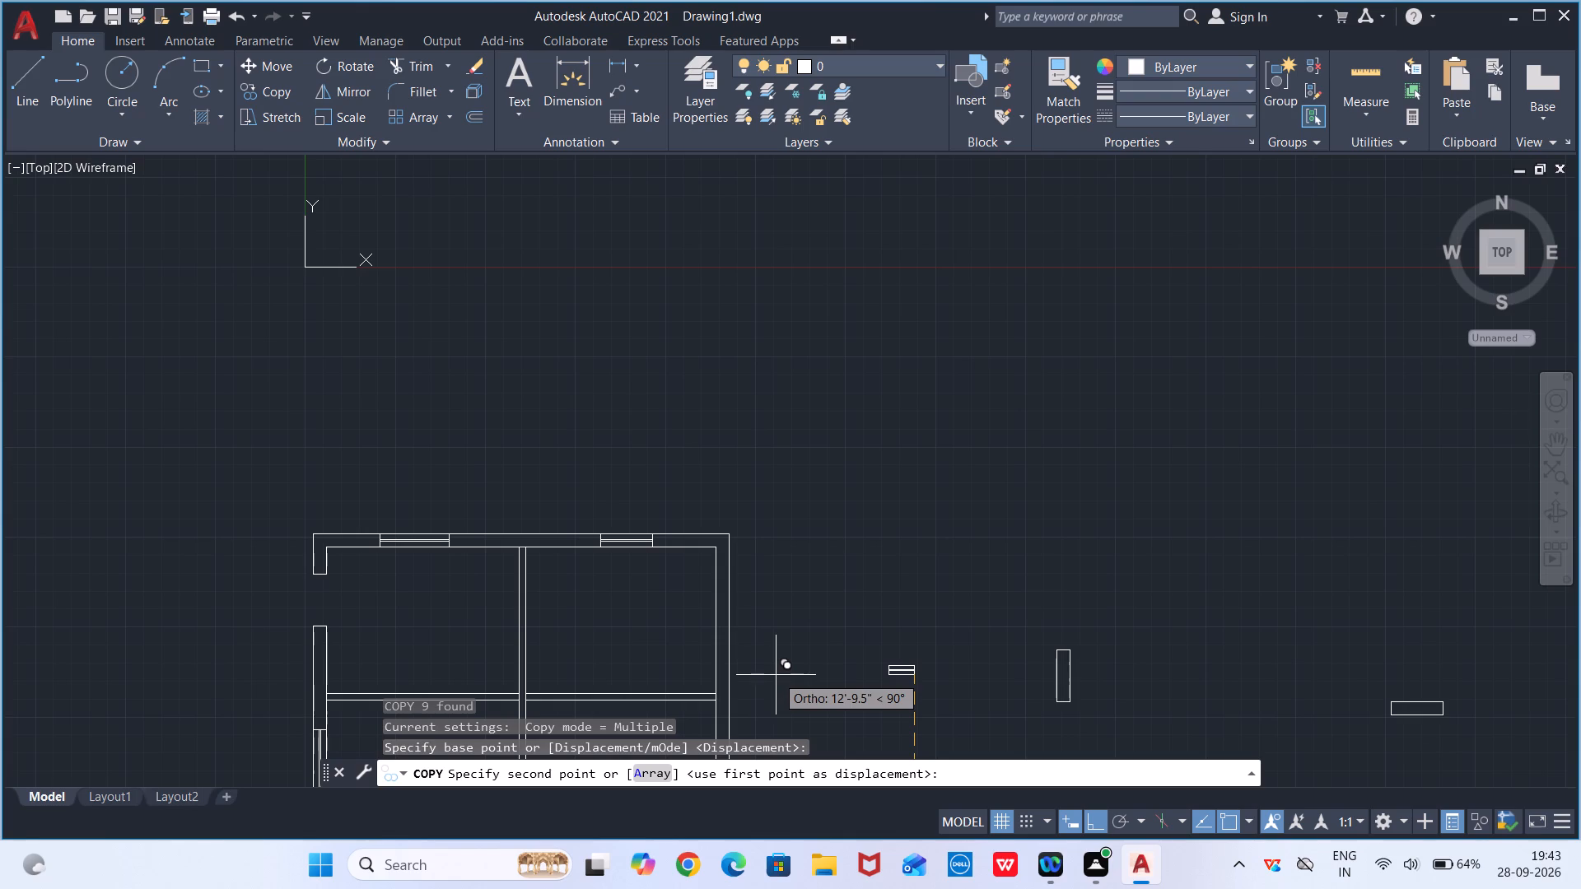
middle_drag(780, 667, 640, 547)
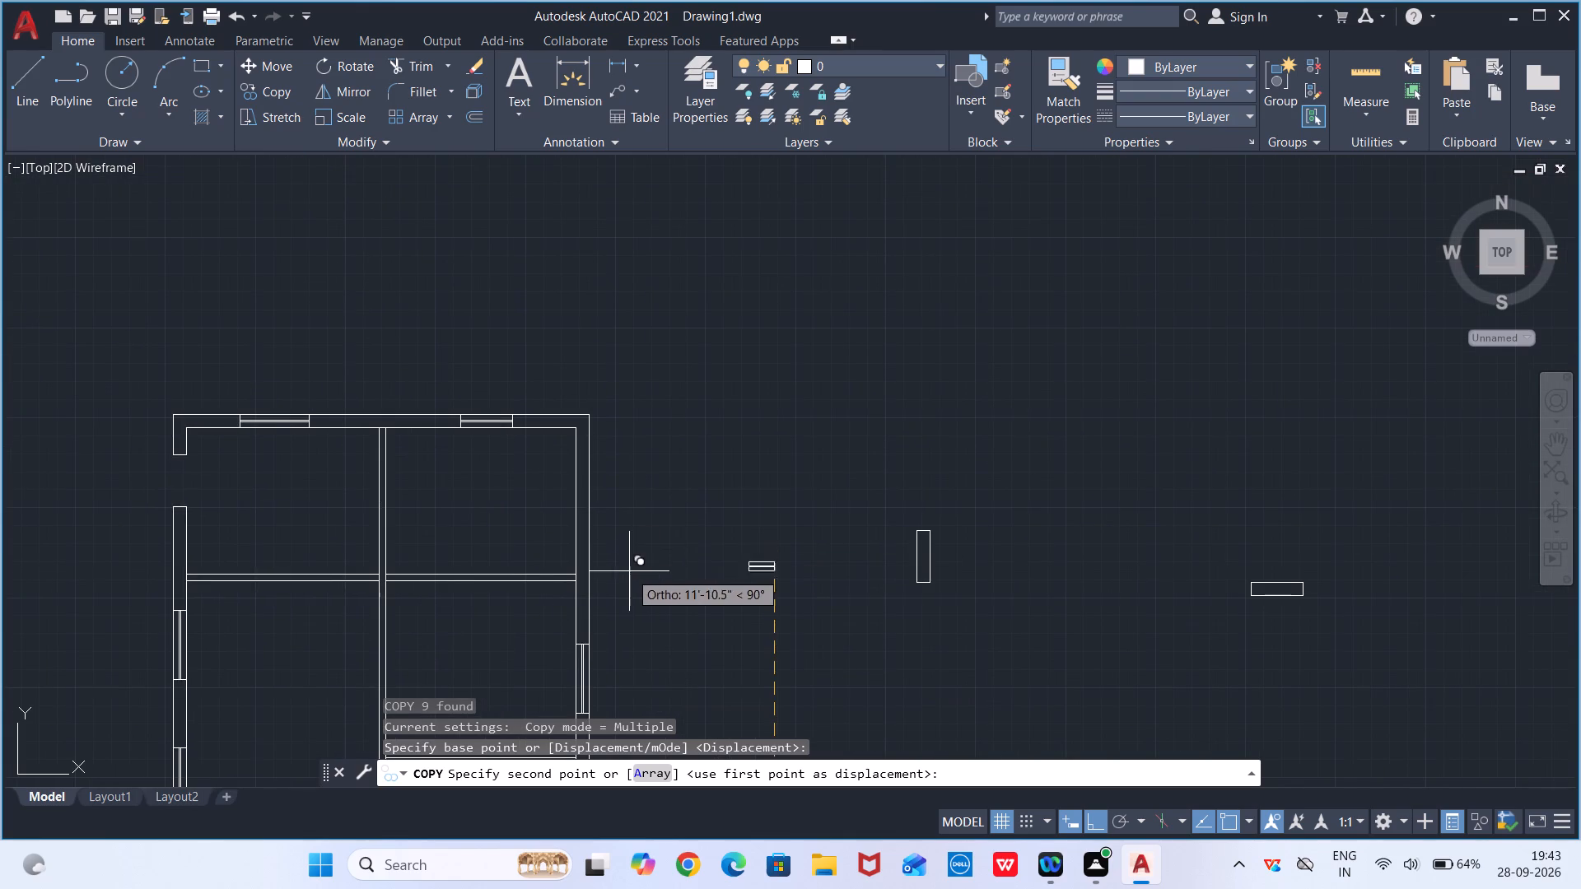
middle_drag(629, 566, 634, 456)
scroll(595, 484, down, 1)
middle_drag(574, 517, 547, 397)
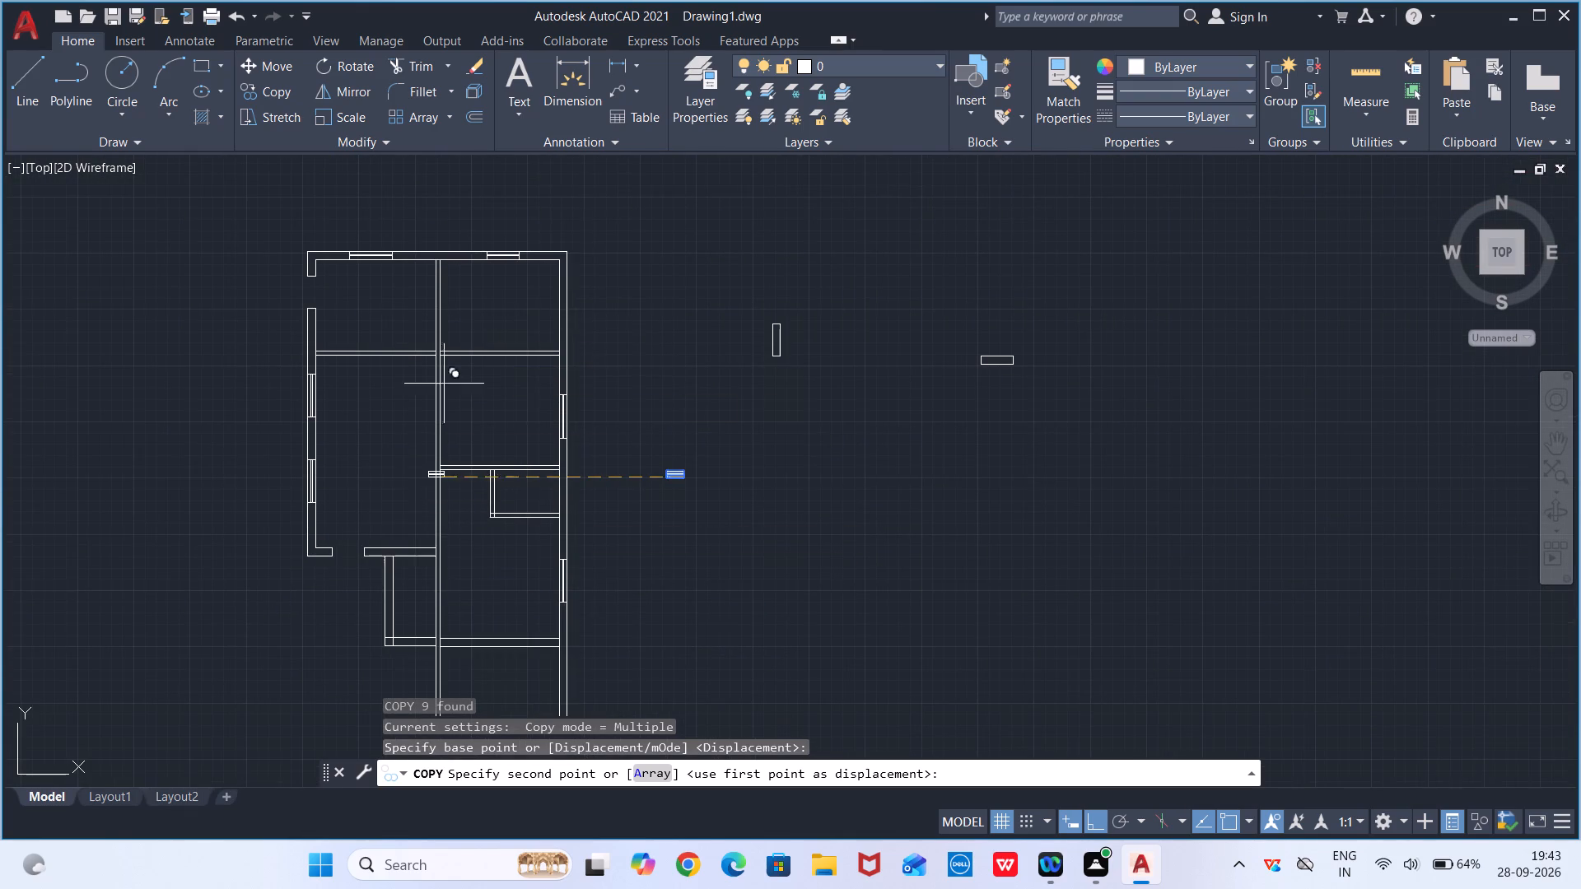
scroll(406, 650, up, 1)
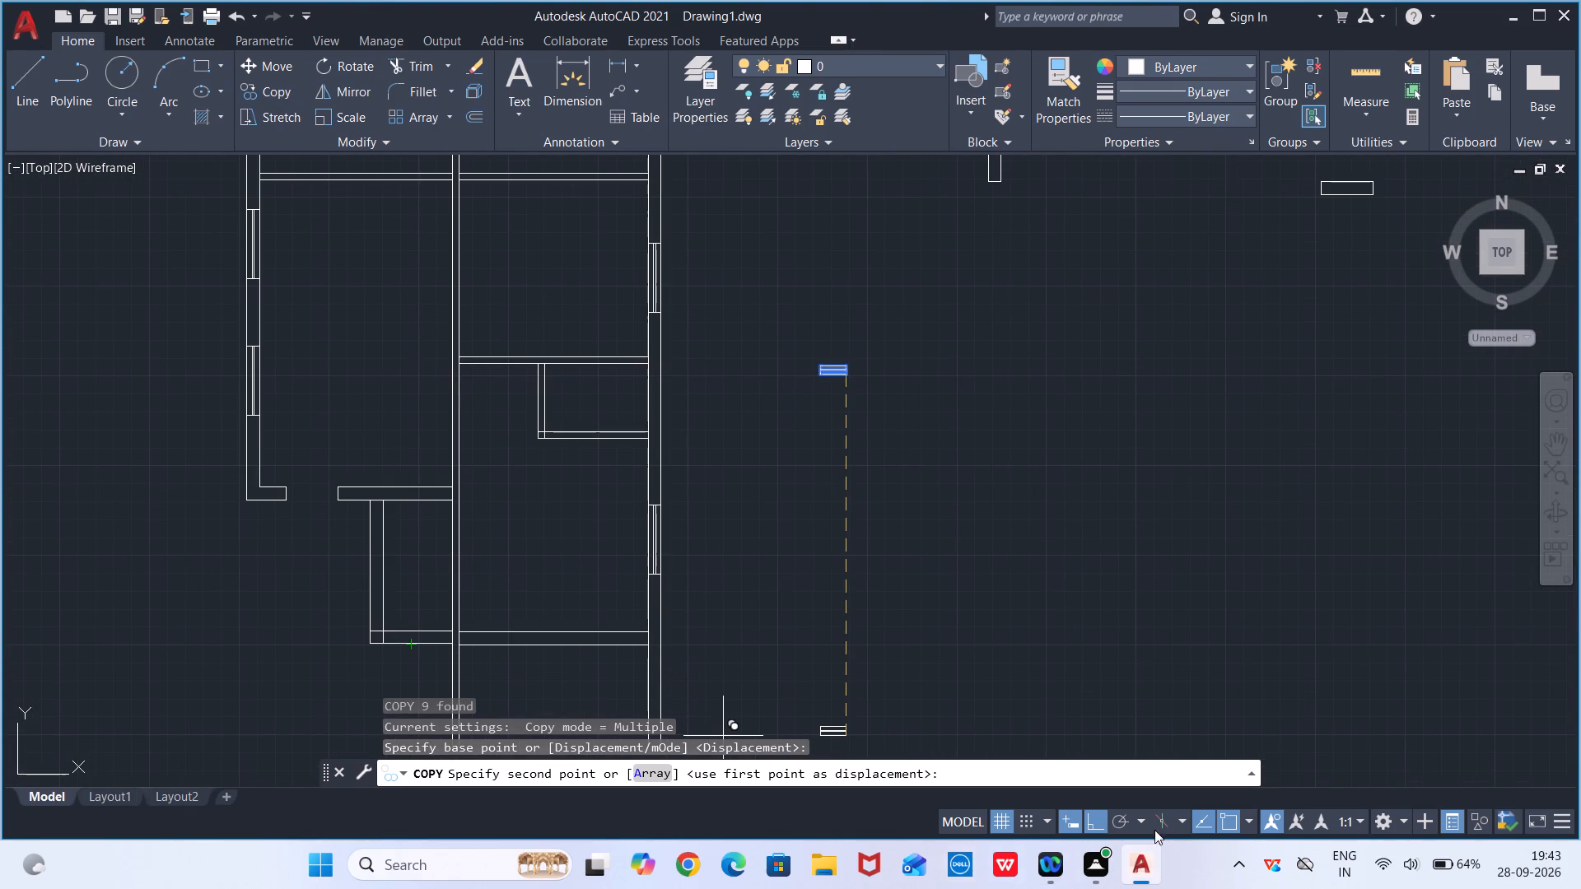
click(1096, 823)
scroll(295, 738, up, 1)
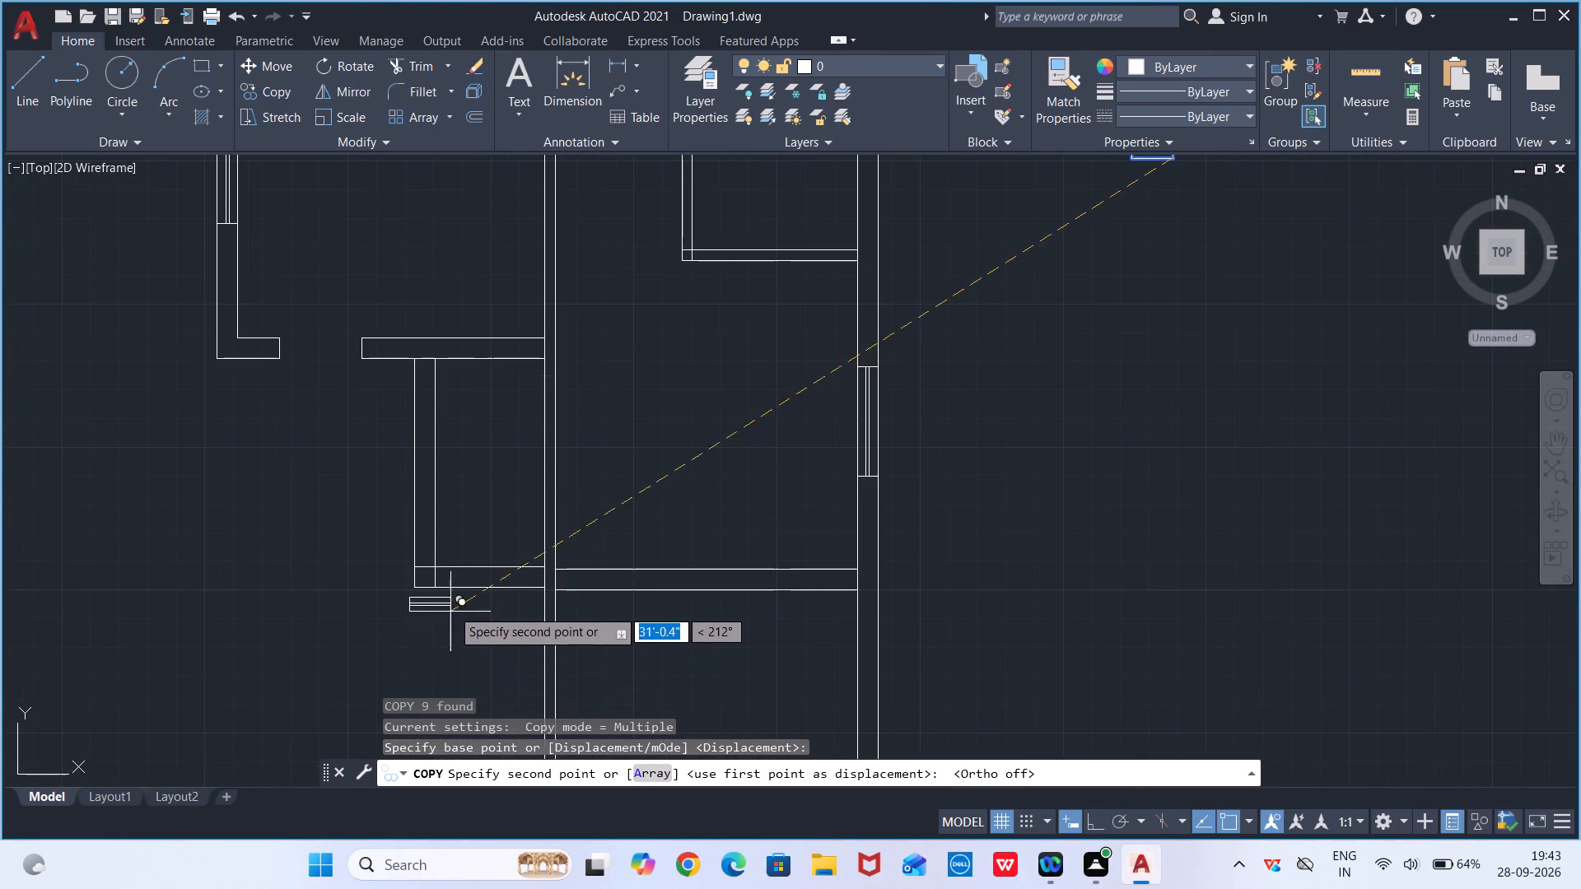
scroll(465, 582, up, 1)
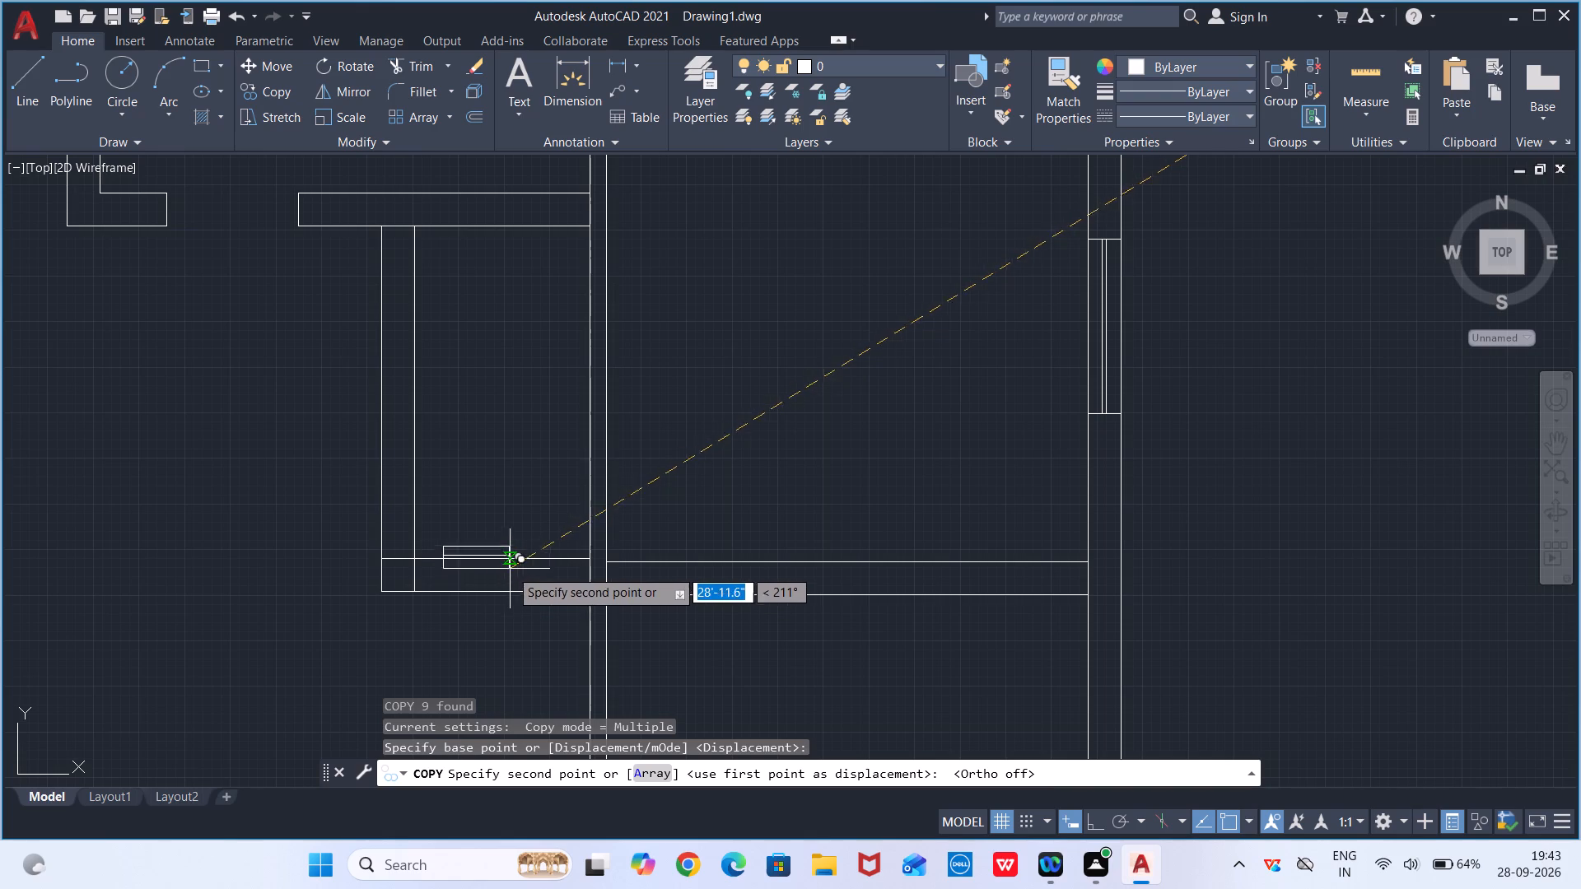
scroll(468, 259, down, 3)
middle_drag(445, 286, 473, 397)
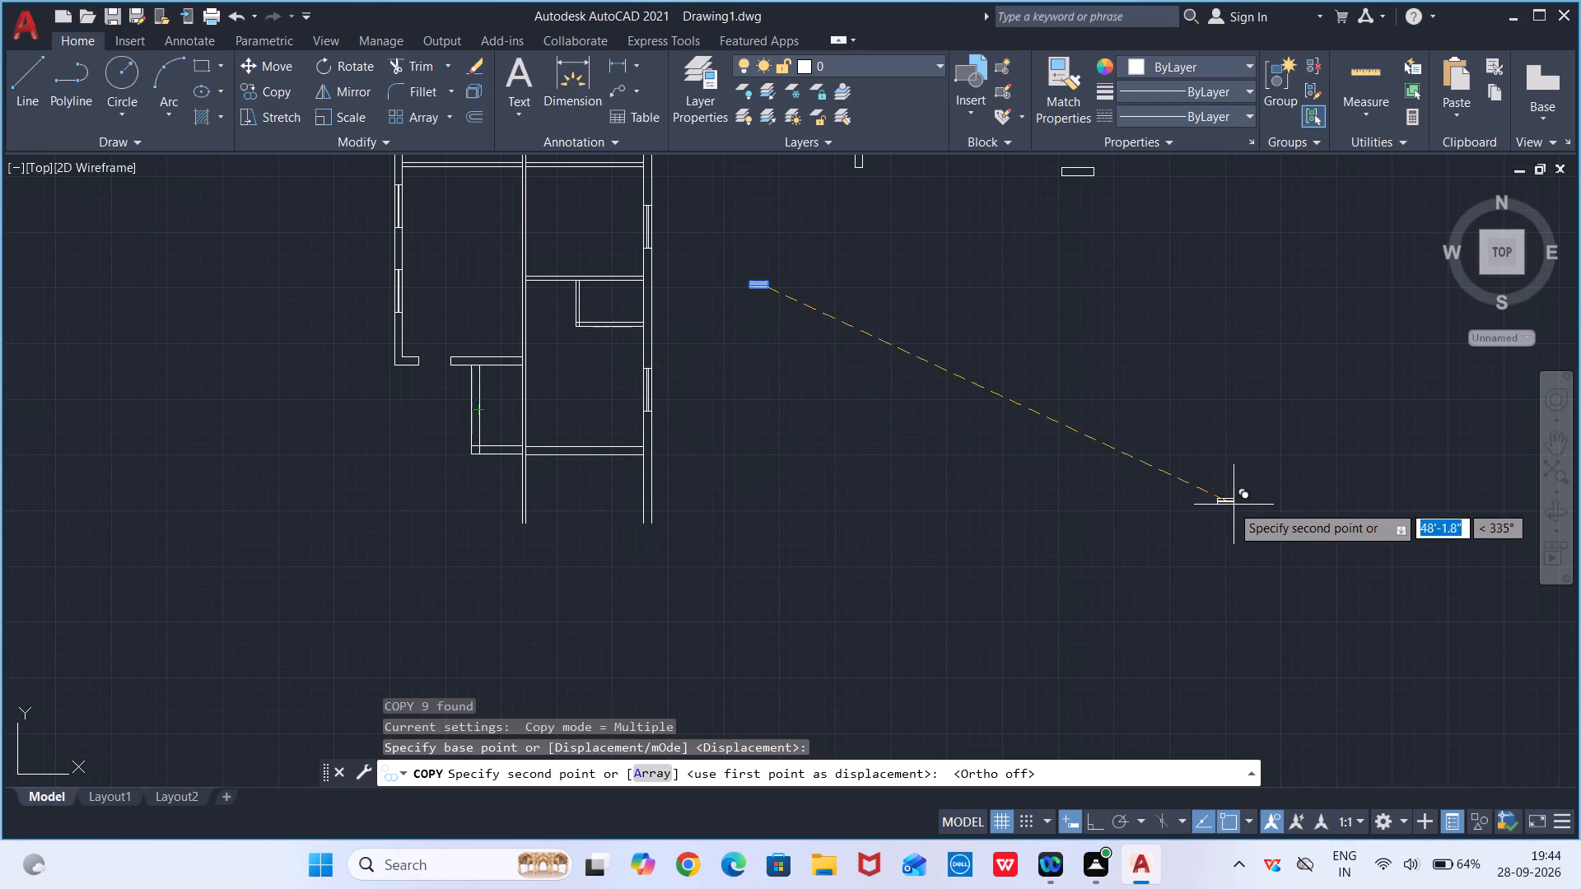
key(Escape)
Draw lines from the 1.5' window symbol's lower-right corner 9" up, 1.5' left and down to its lower-left corner, with Ortho on.
scroll(851, 272, up, 1)
scroll(693, 296, up, 3)
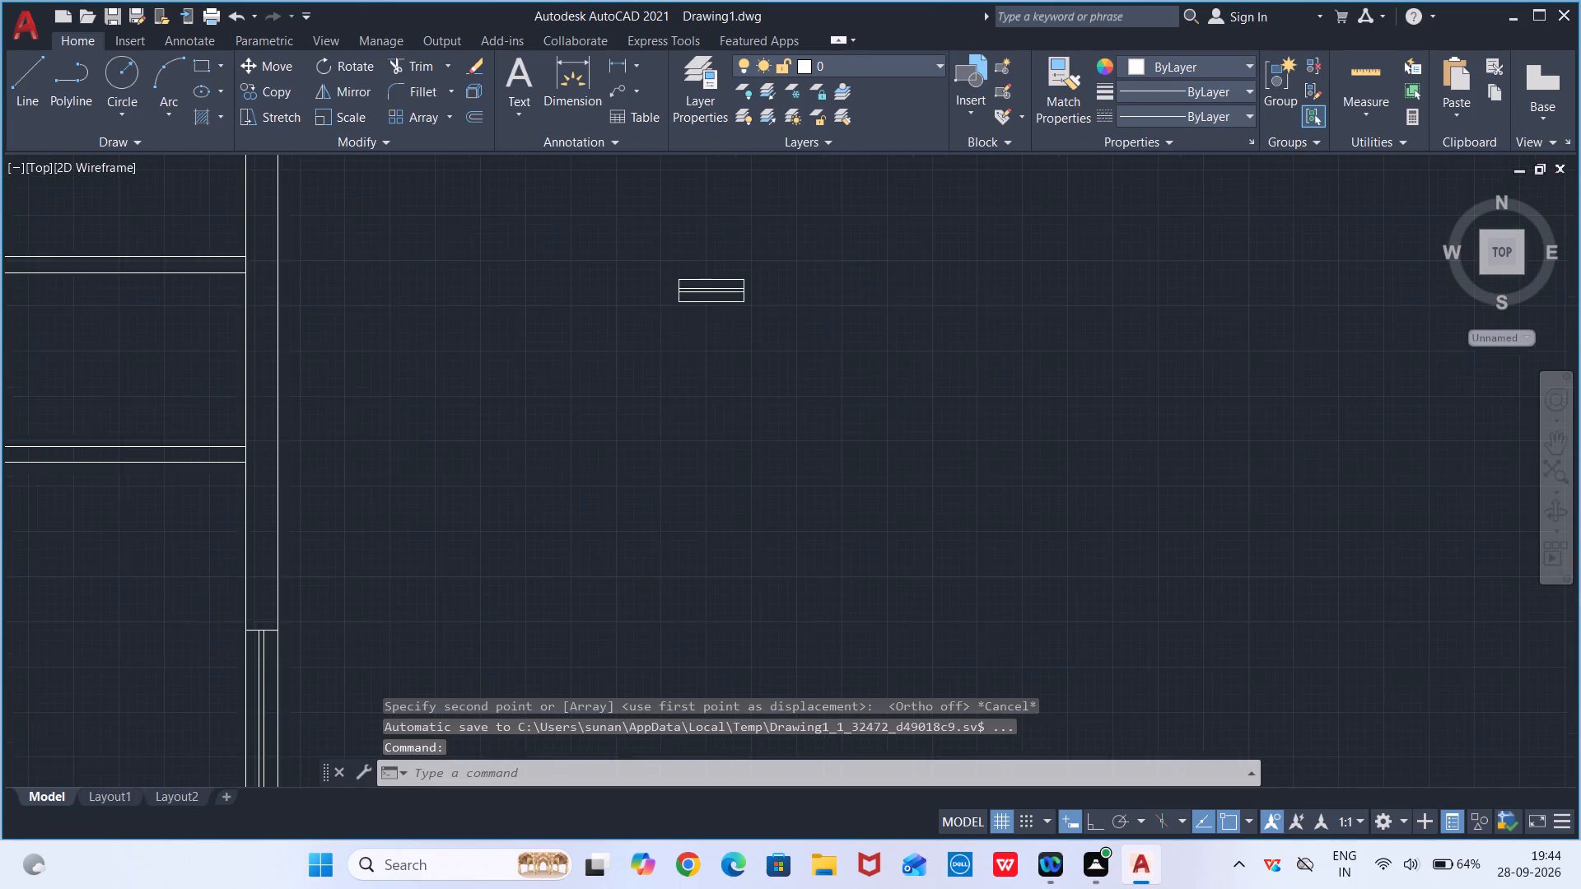
middle_drag(728, 282, 694, 454)
key(l)
key(Return)
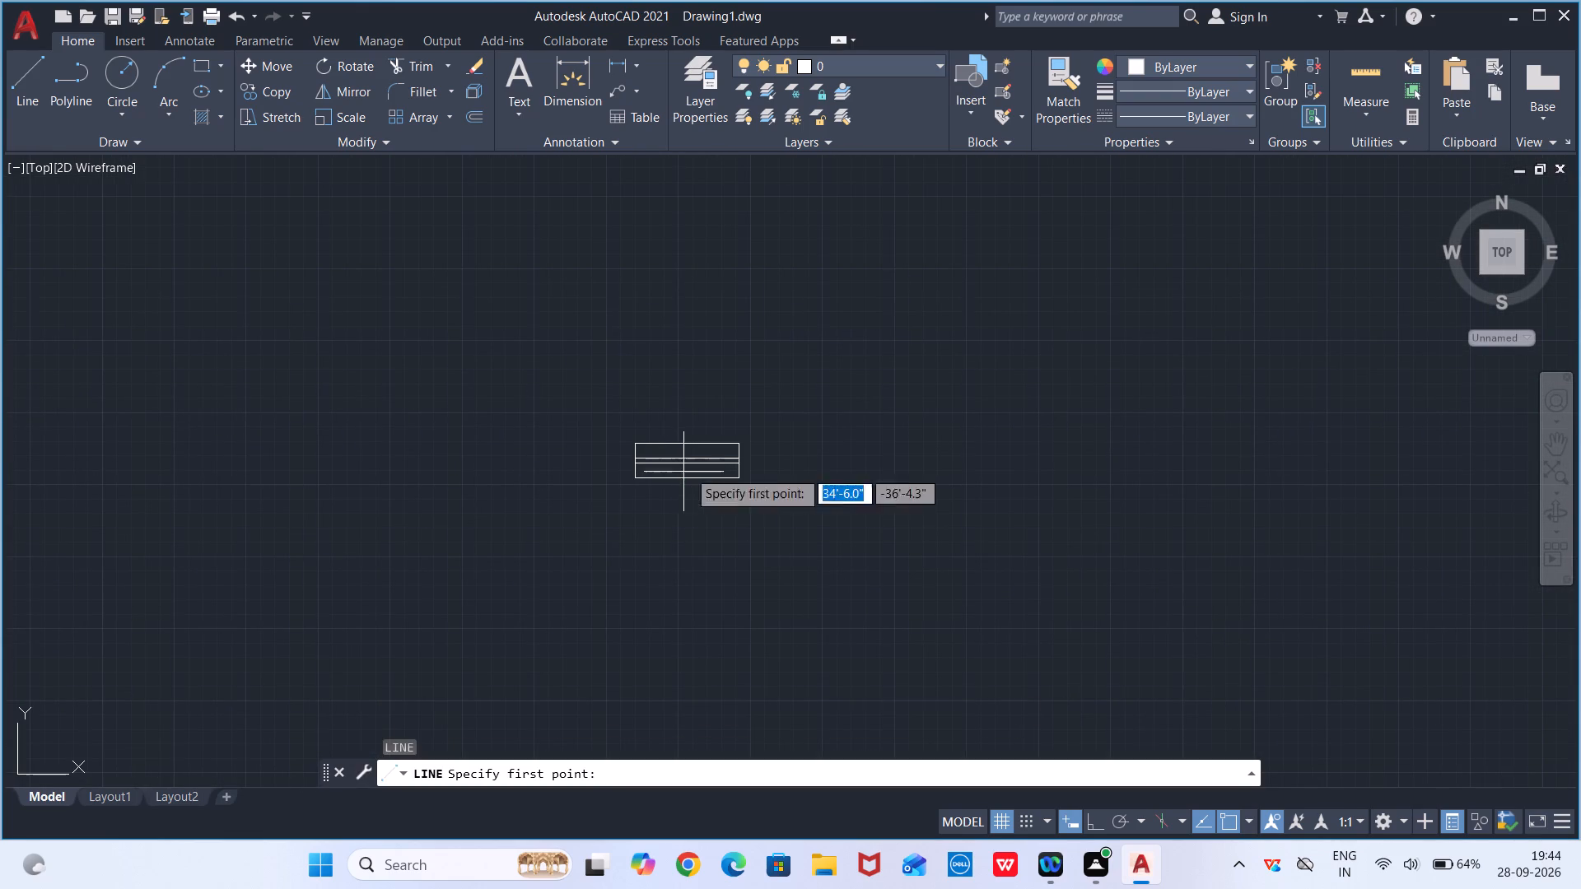
click(742, 477)
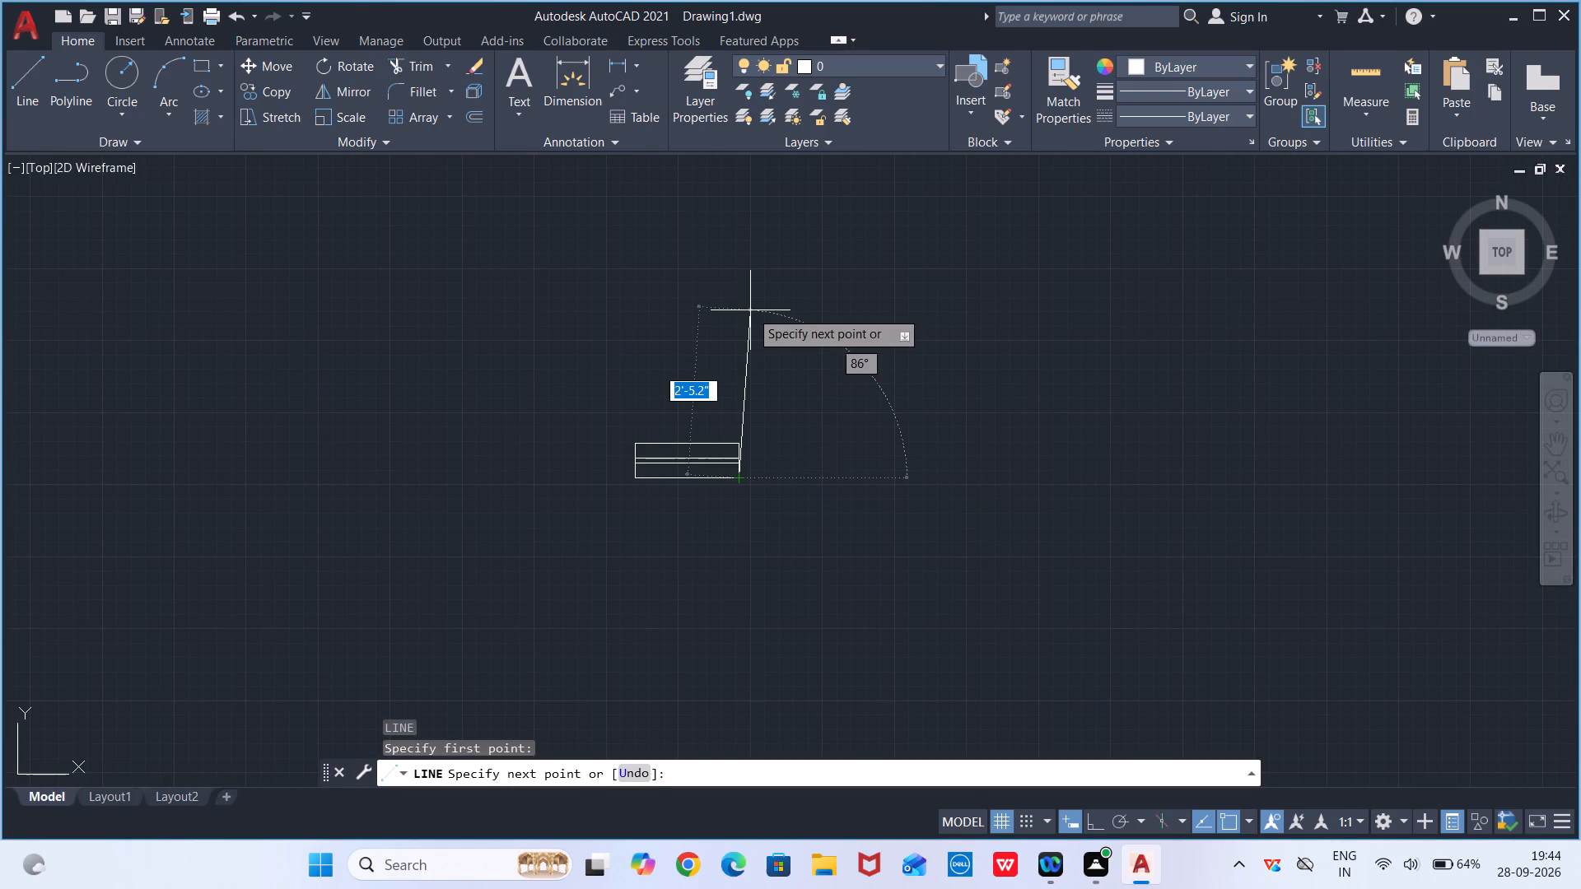
click(1097, 830)
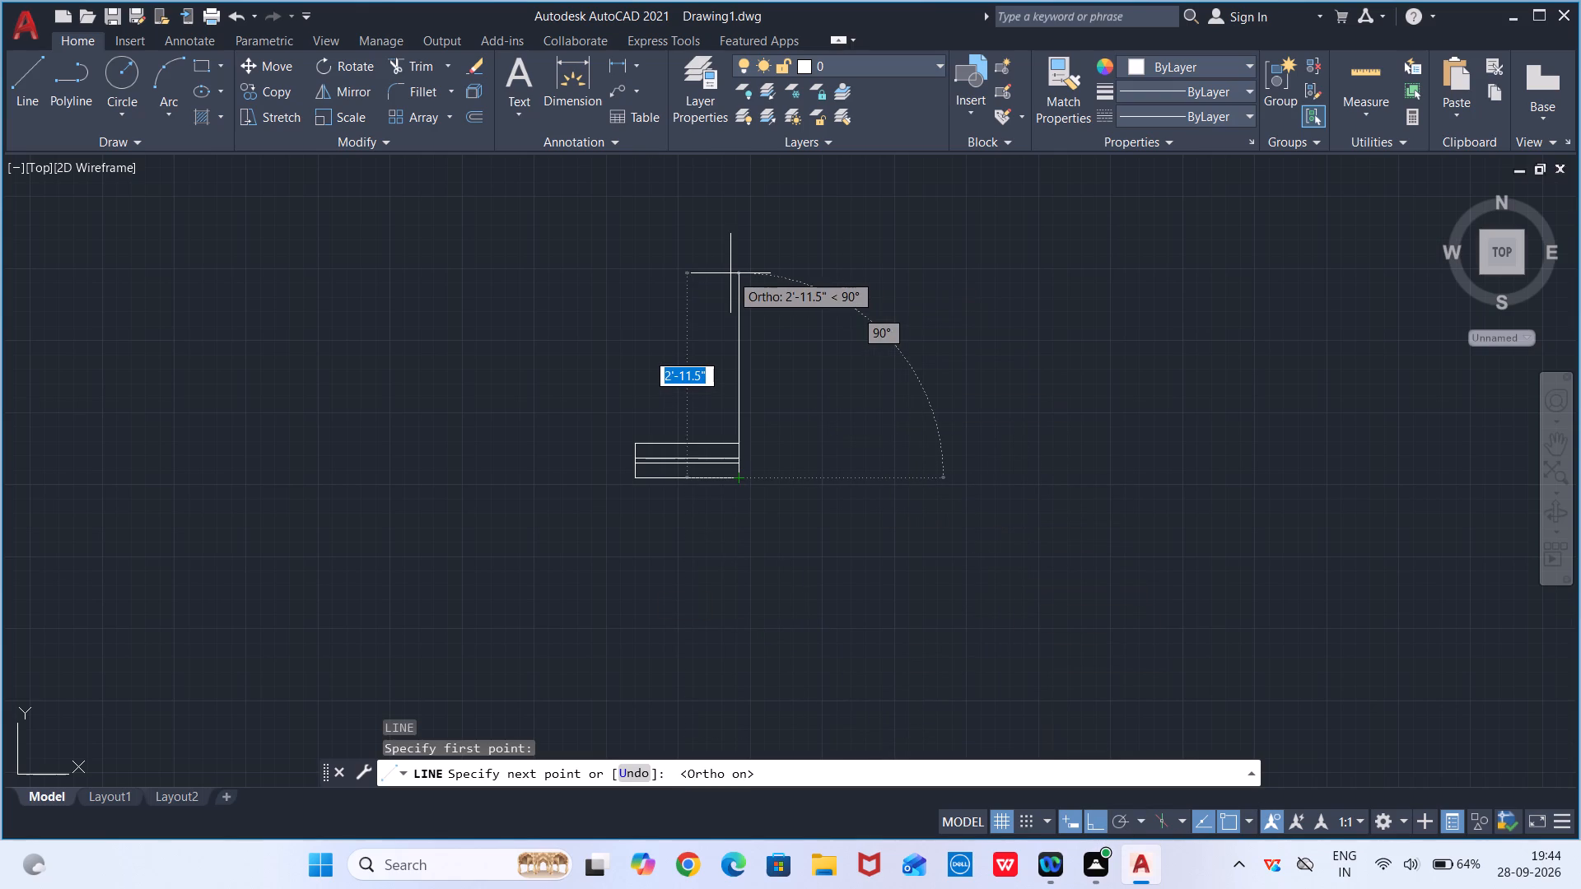
text(9")
key(Return)
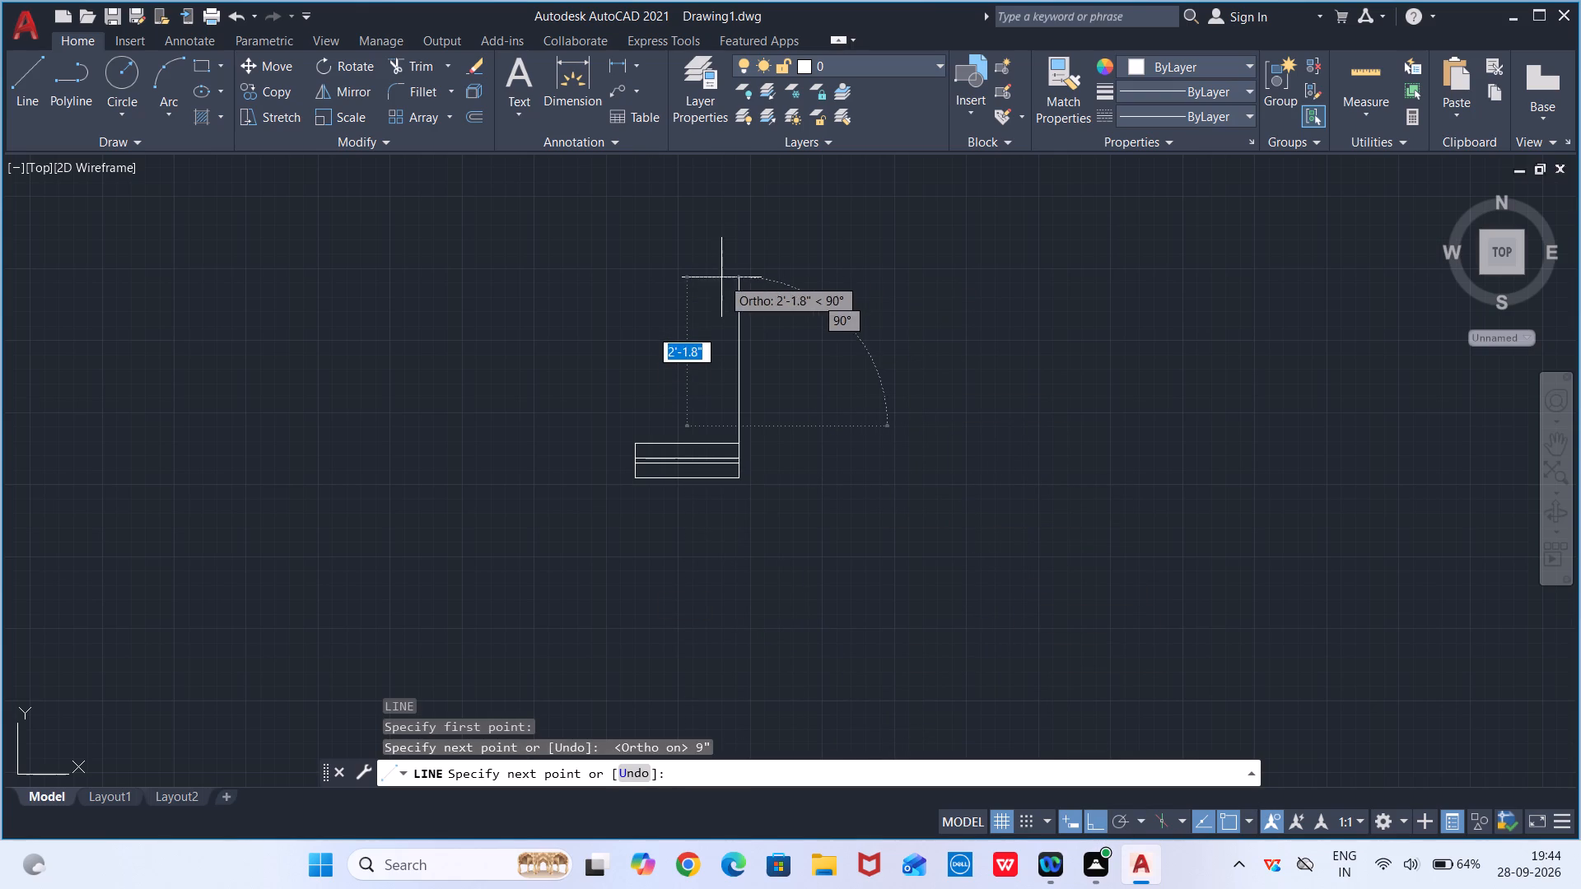
text(1.5")
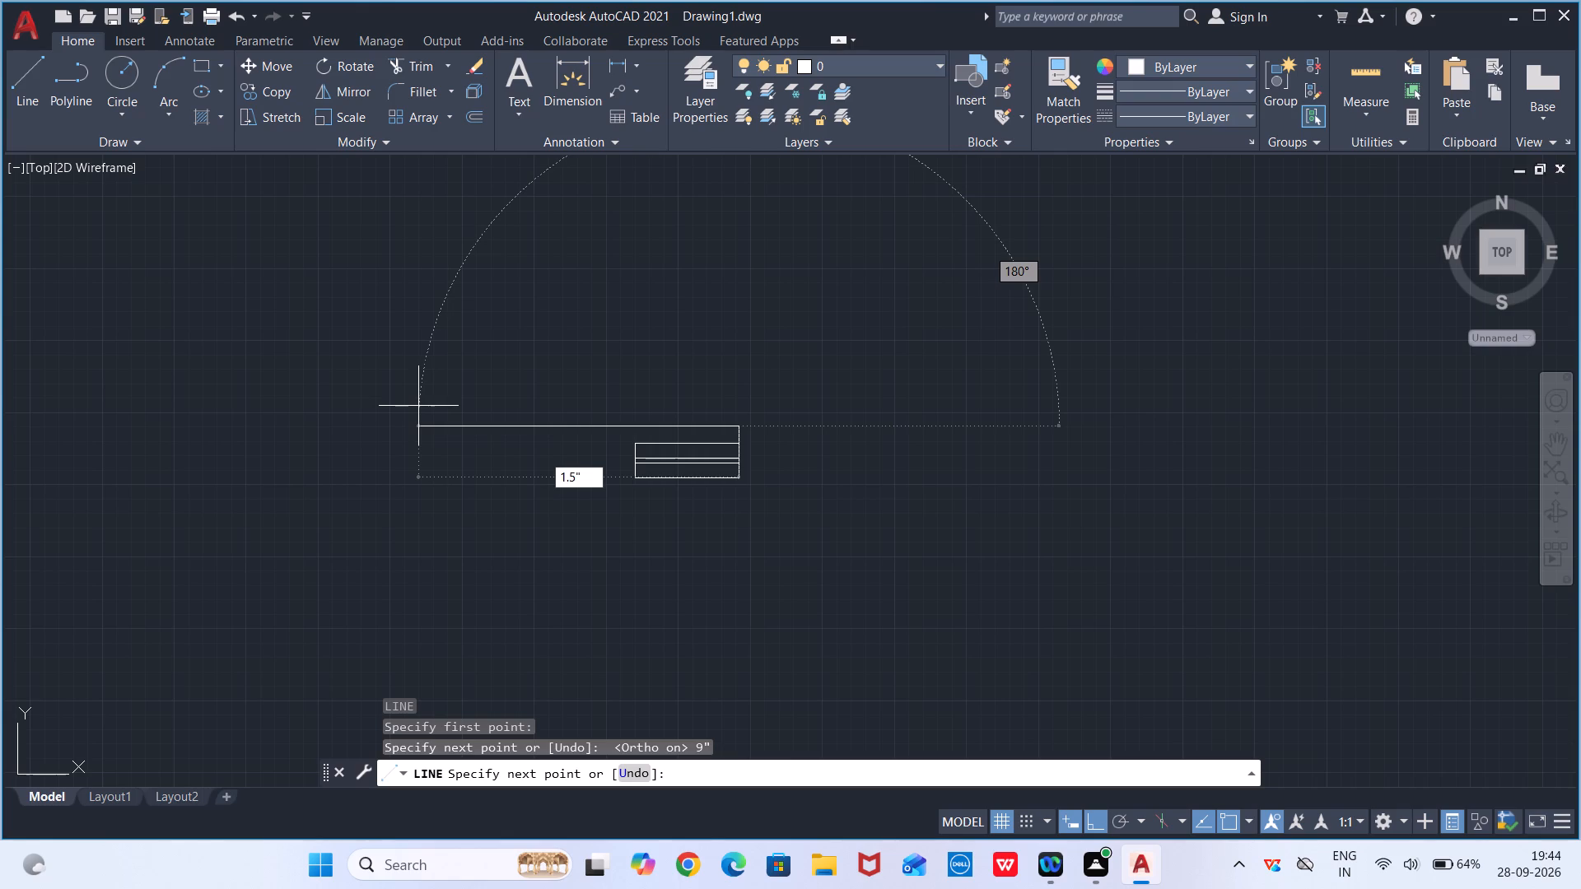
key(BackSpace)
key(apostrophe)
key(Return)
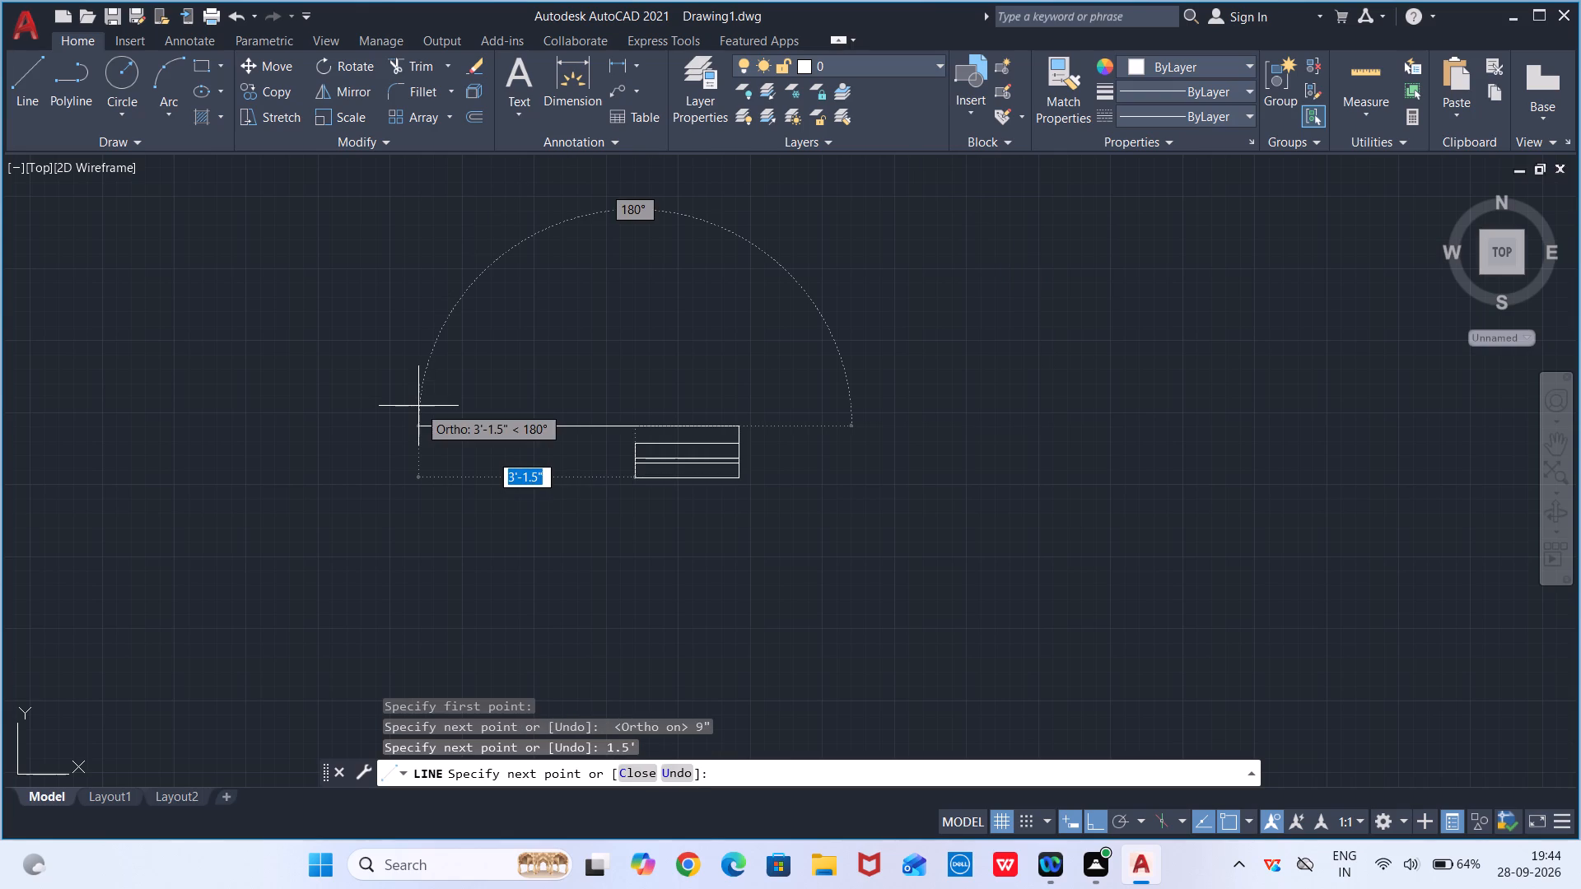
scroll(704, 705, up, 3)
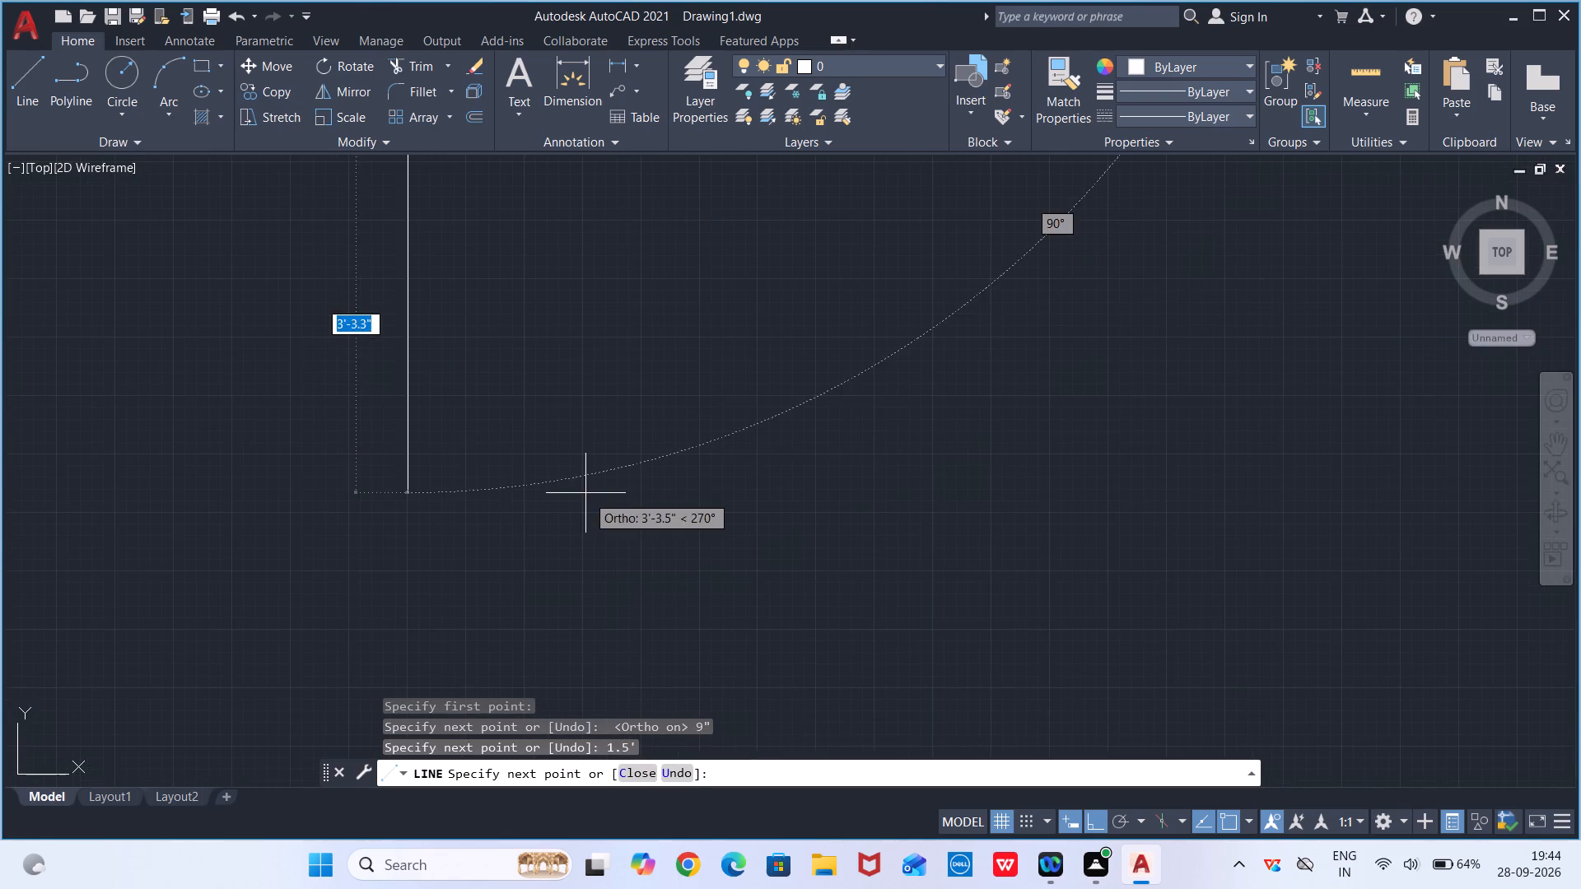
middle_drag(585, 489, 658, 888)
scroll(535, 696, down, 4)
scroll(496, 624, up, 3)
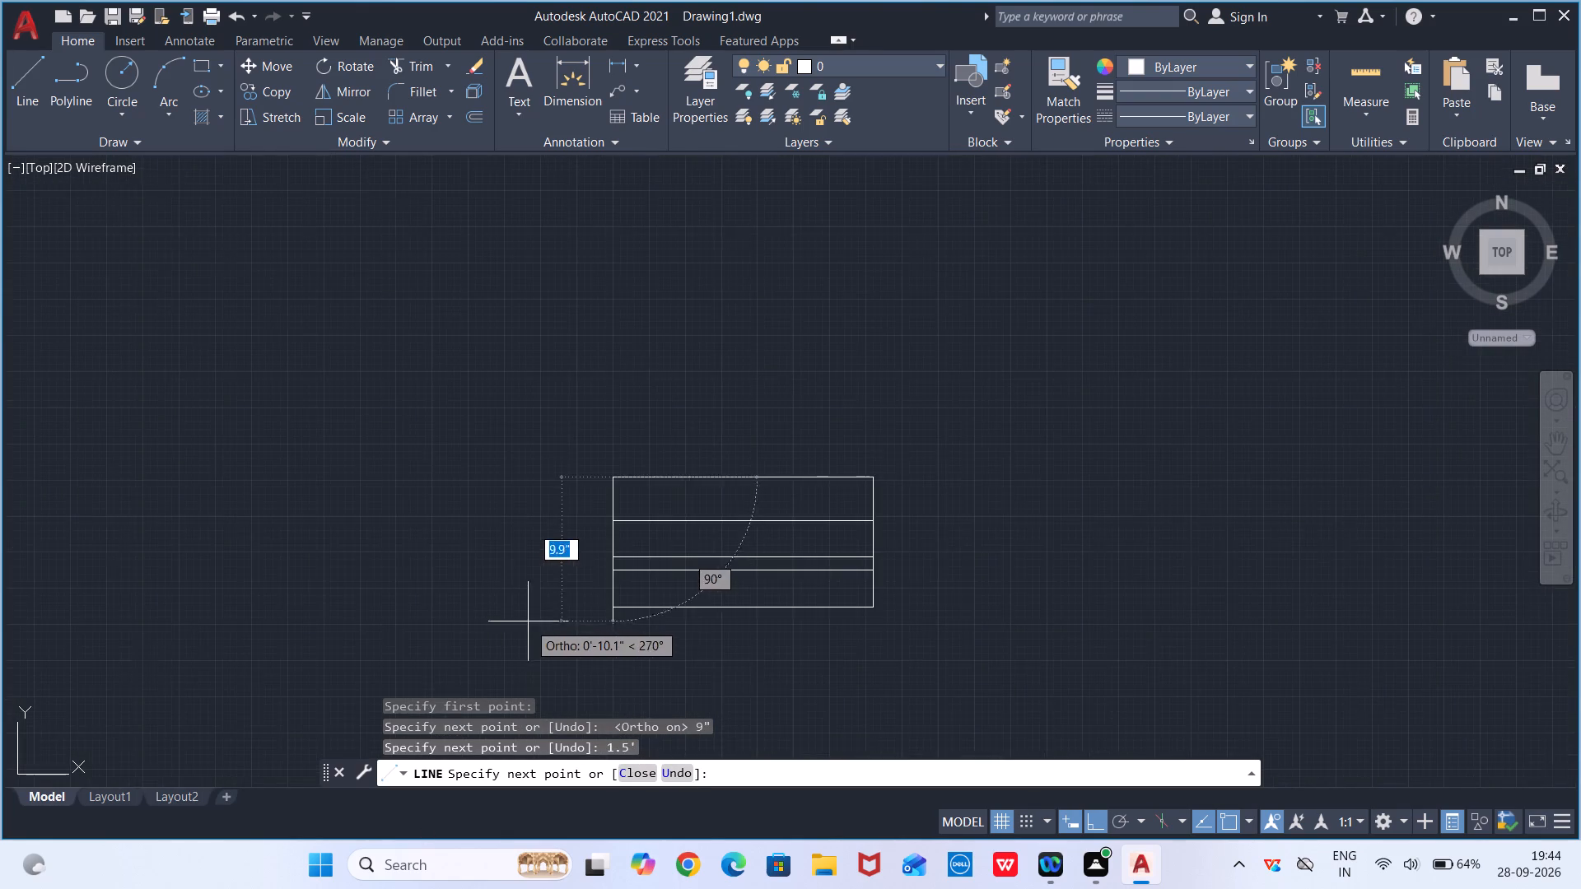
scroll(529, 618, up, 3)
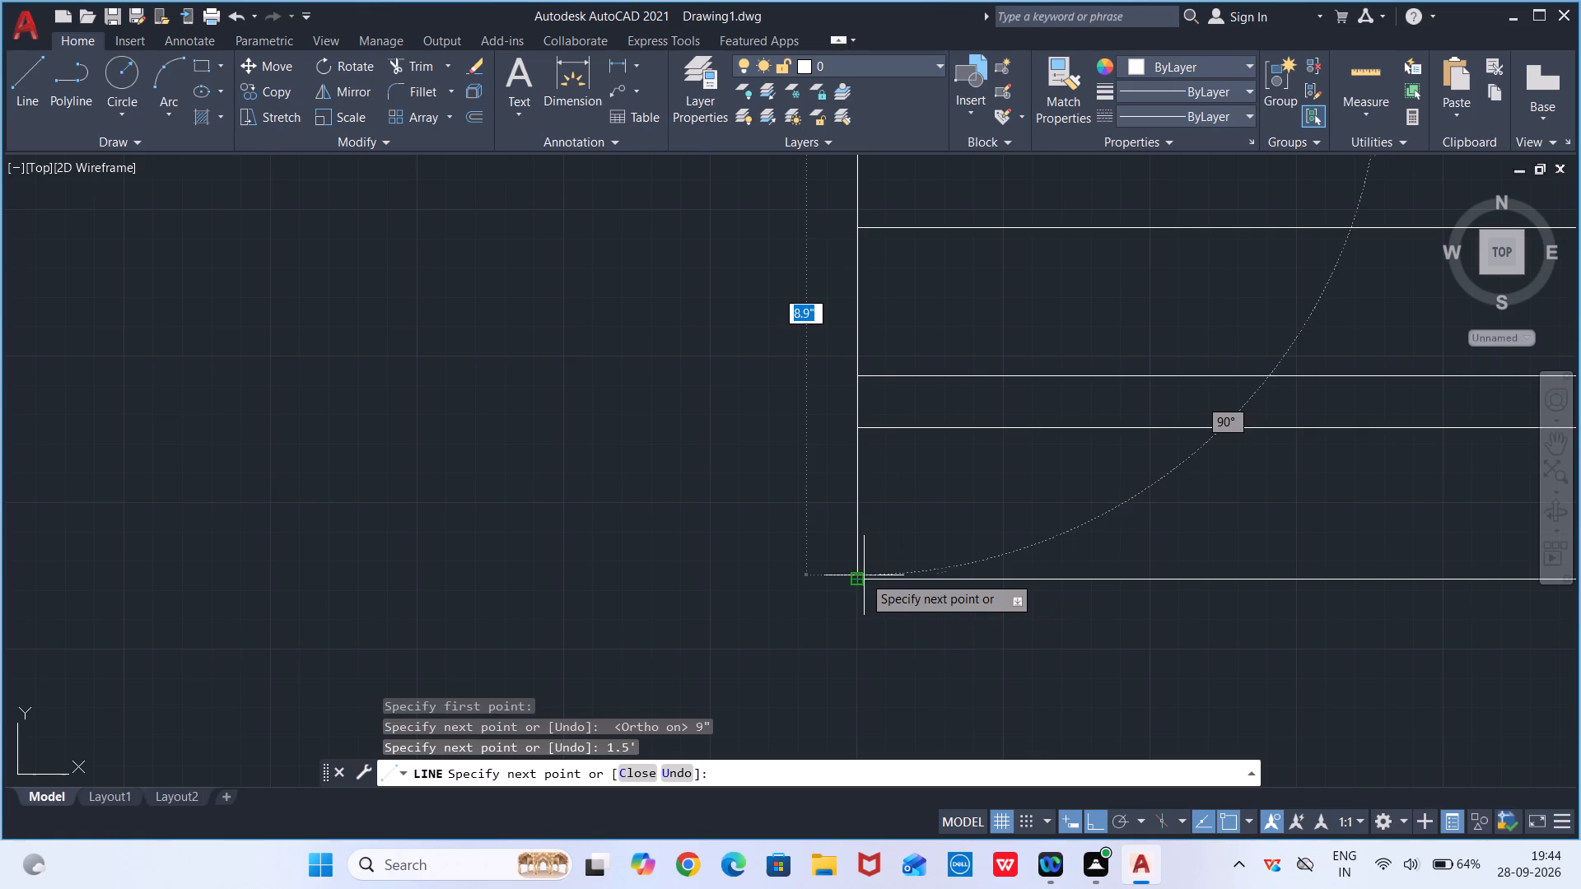
click(860, 572)
key(Escape)
Finish the line and erase the lower inner line of the 1.5' window symbol together with its overlapping duplicate.
scroll(873, 571, down, 2)
middle_drag(878, 566, 697, 796)
middle_drag(831, 631, 807, 368)
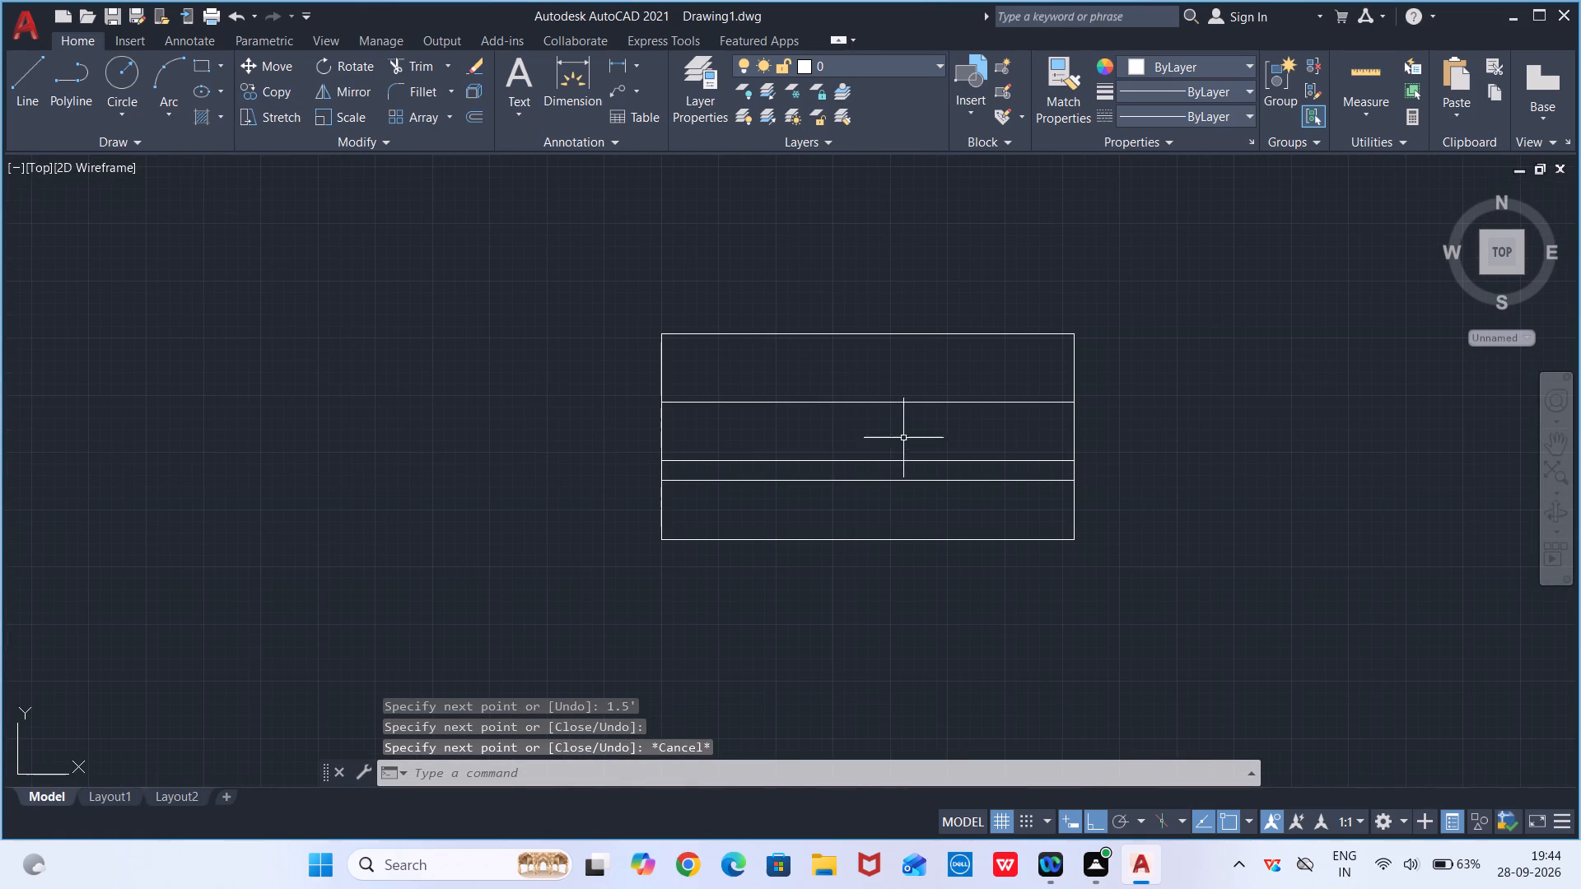
scroll(912, 464, up, 1)
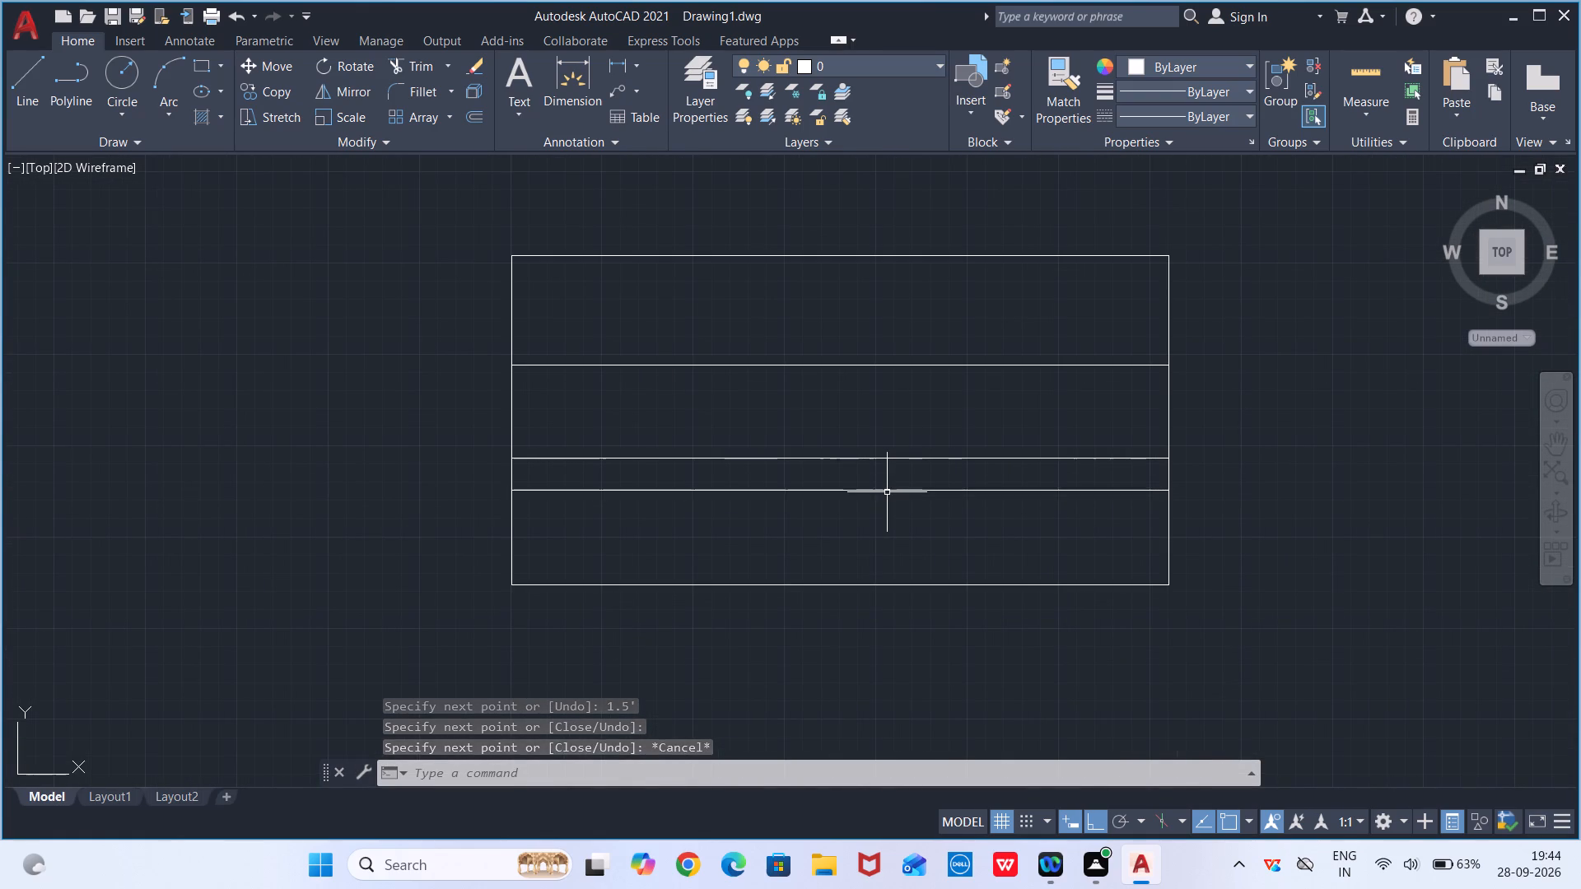
click(887, 492)
key(Delete)
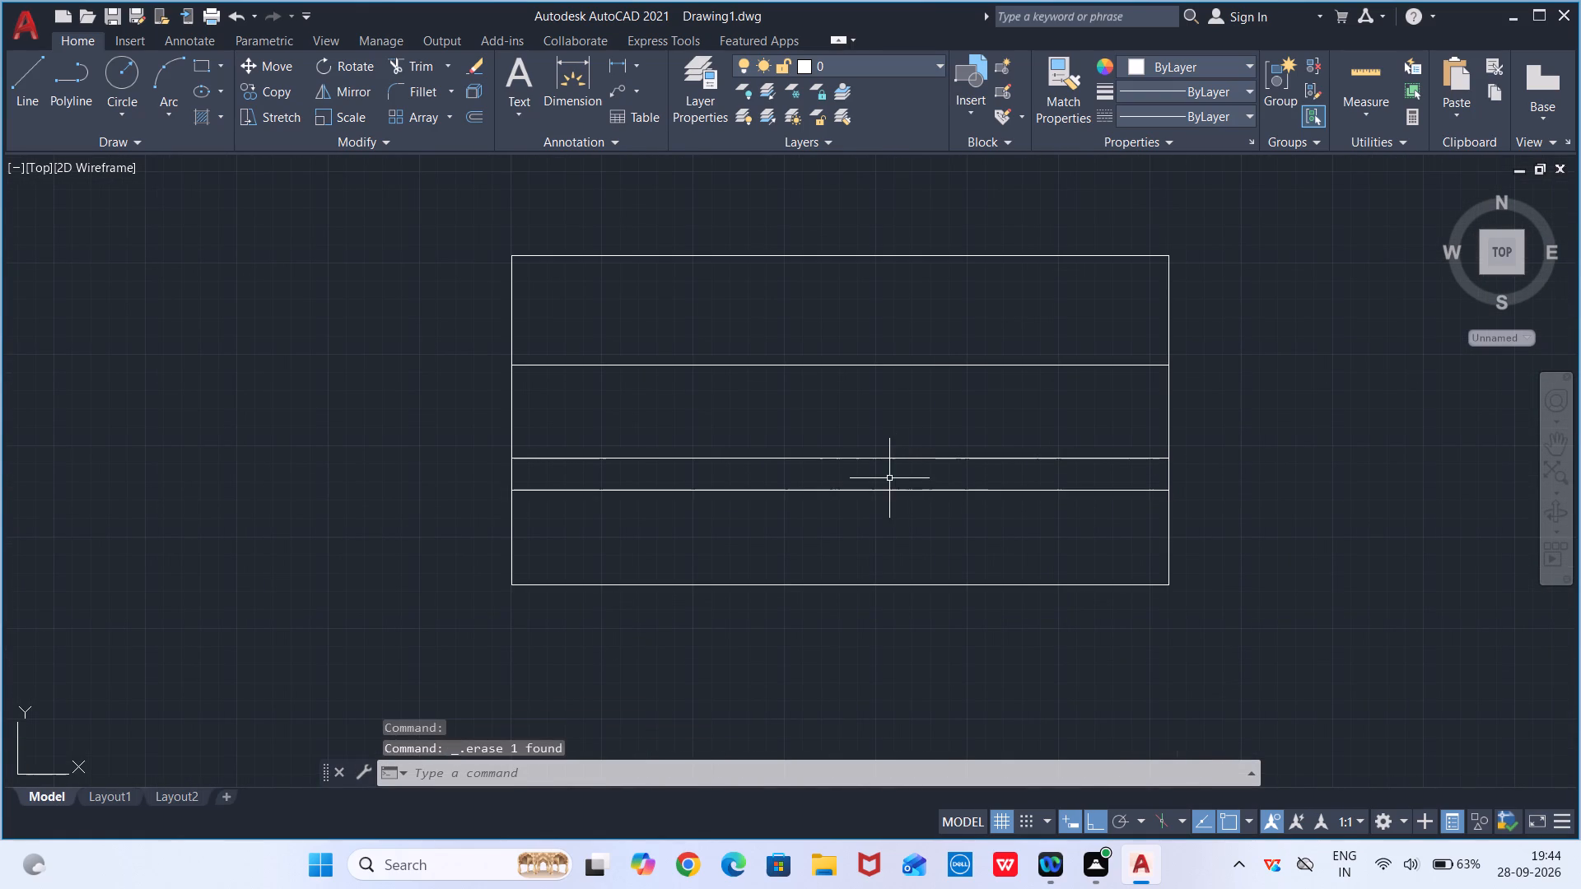
click(885, 494)
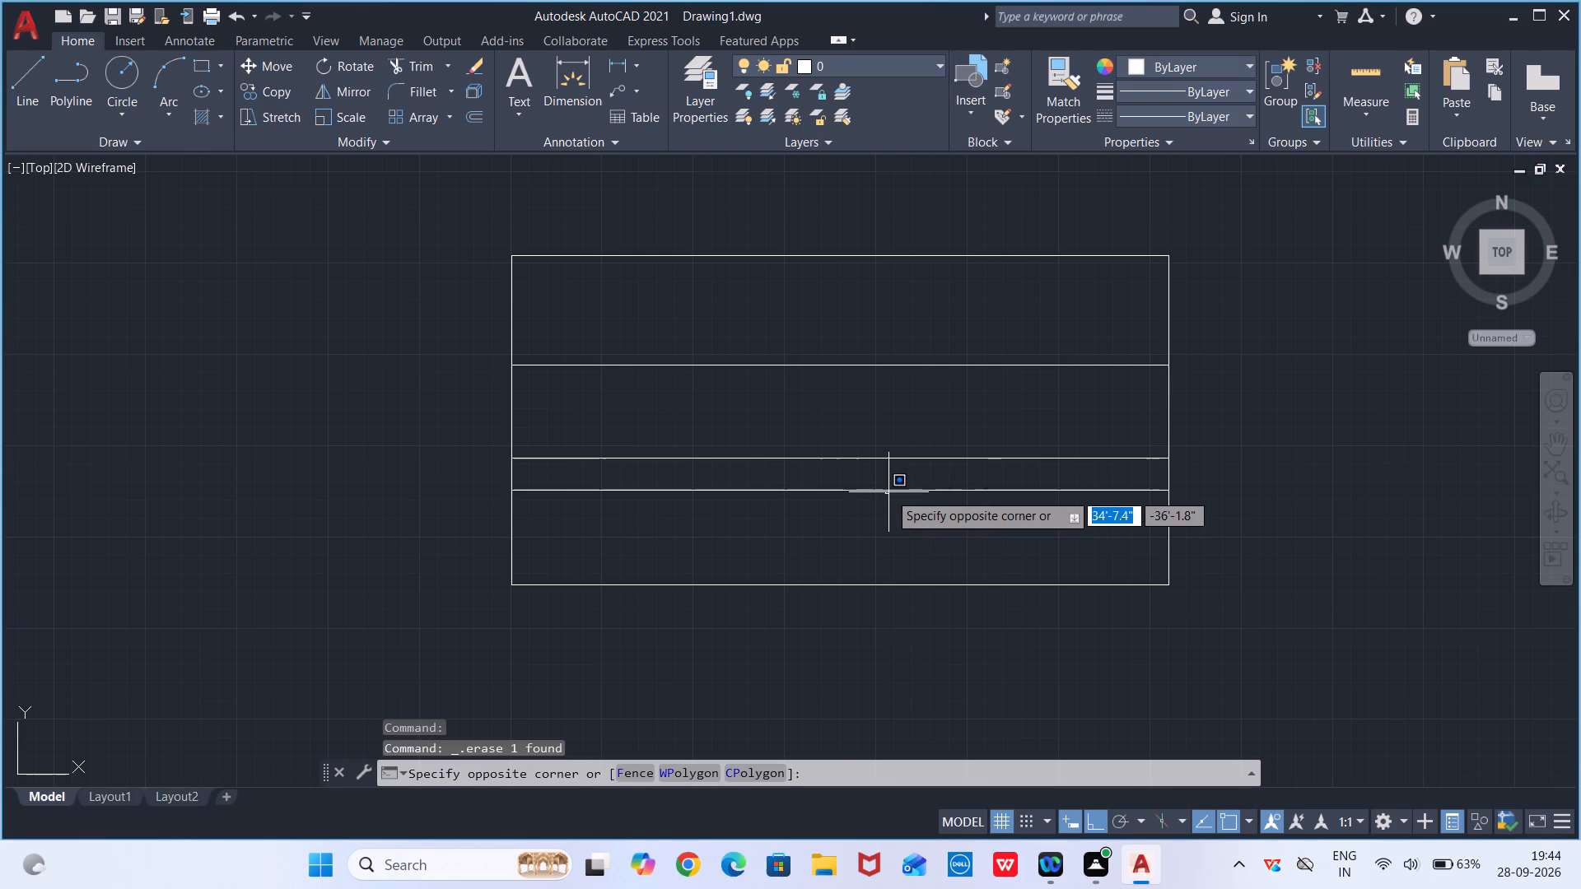
click(889, 491)
click(889, 491)
key(Delete)
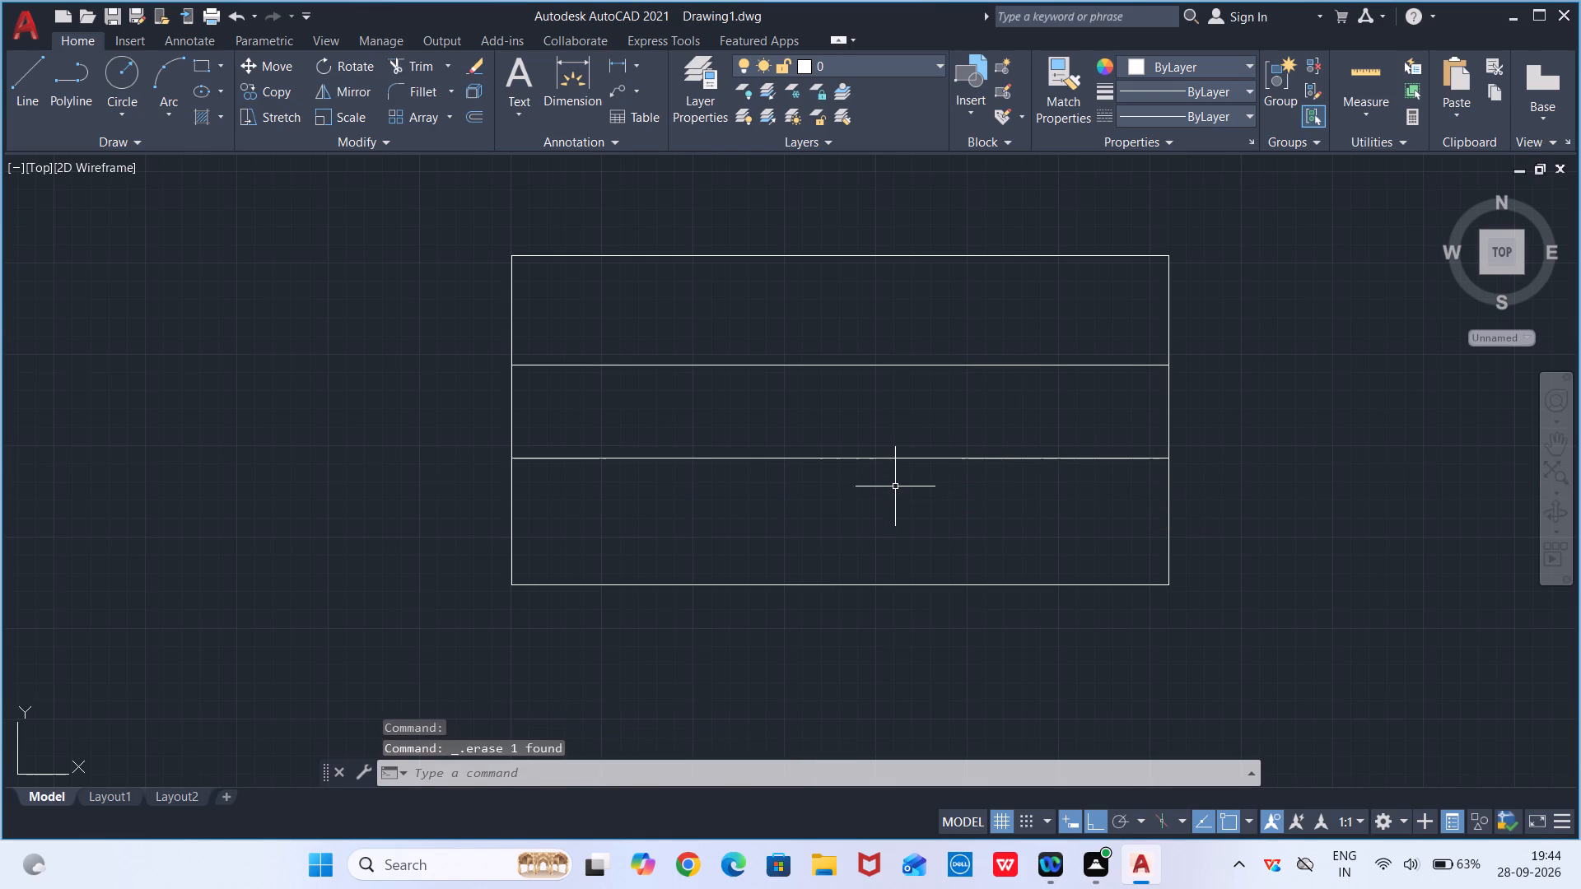
Move the 1.5' window symbol's lower inner line up about 0.7" and its upper inner line down about 1".
click(898, 458)
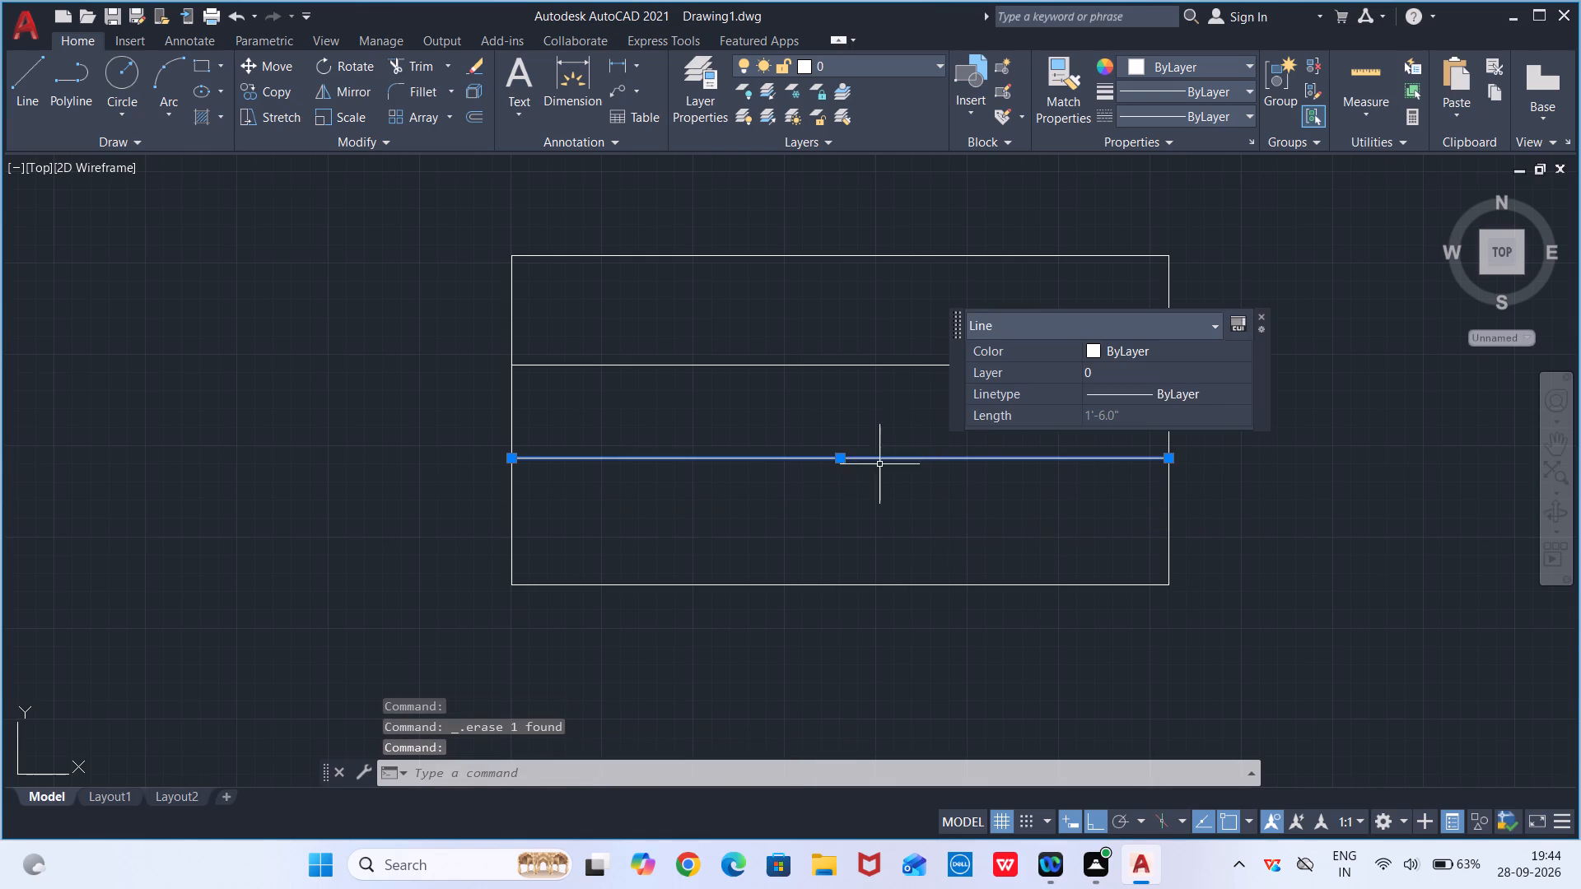
click(842, 457)
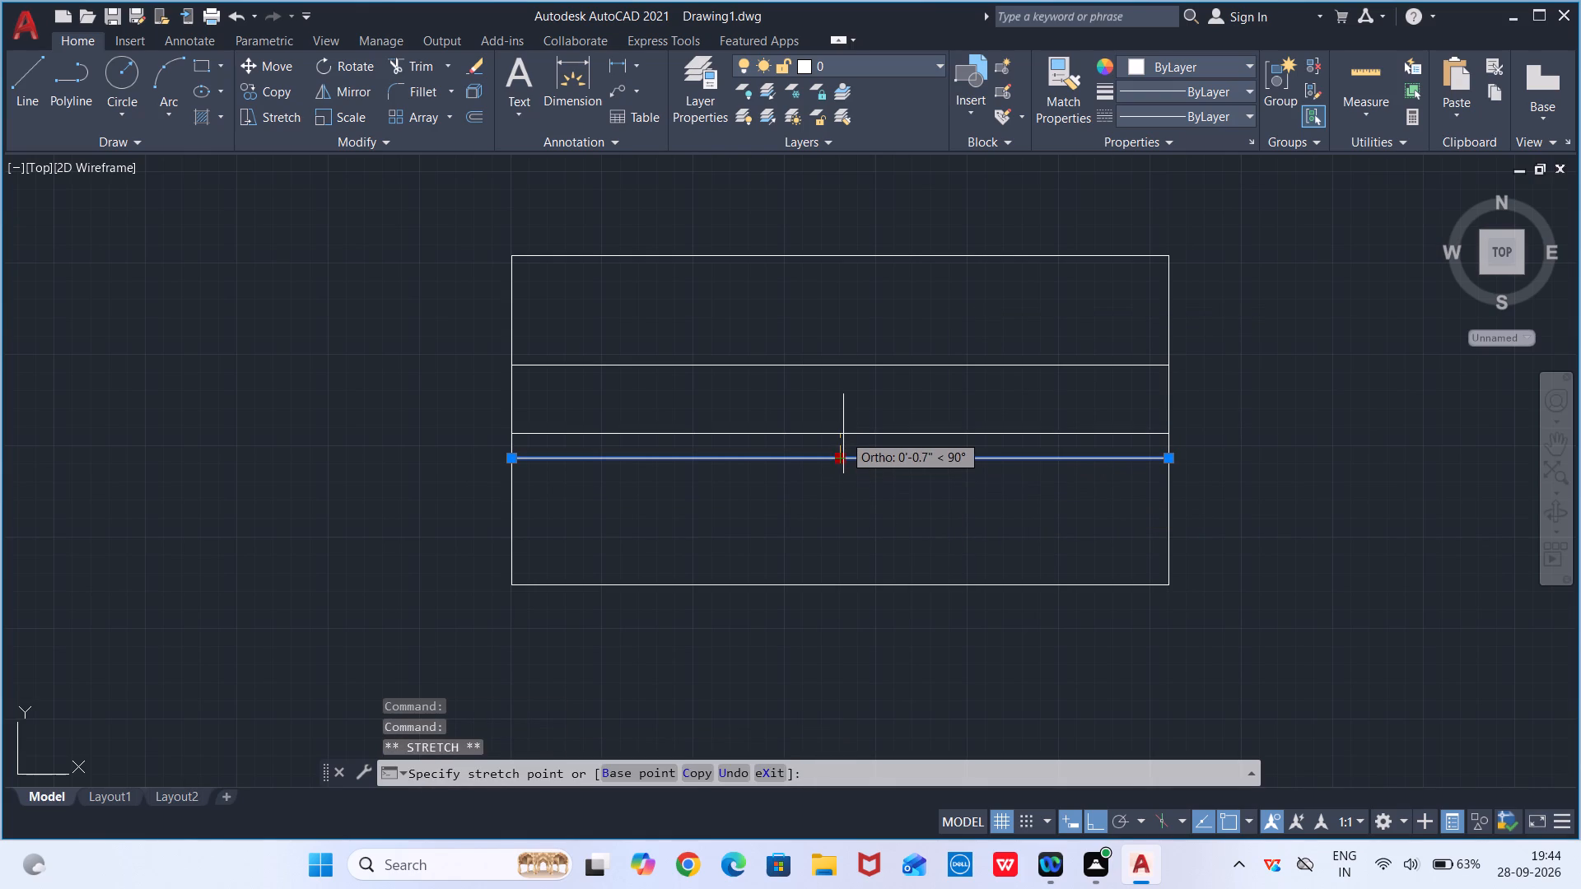
click(843, 431)
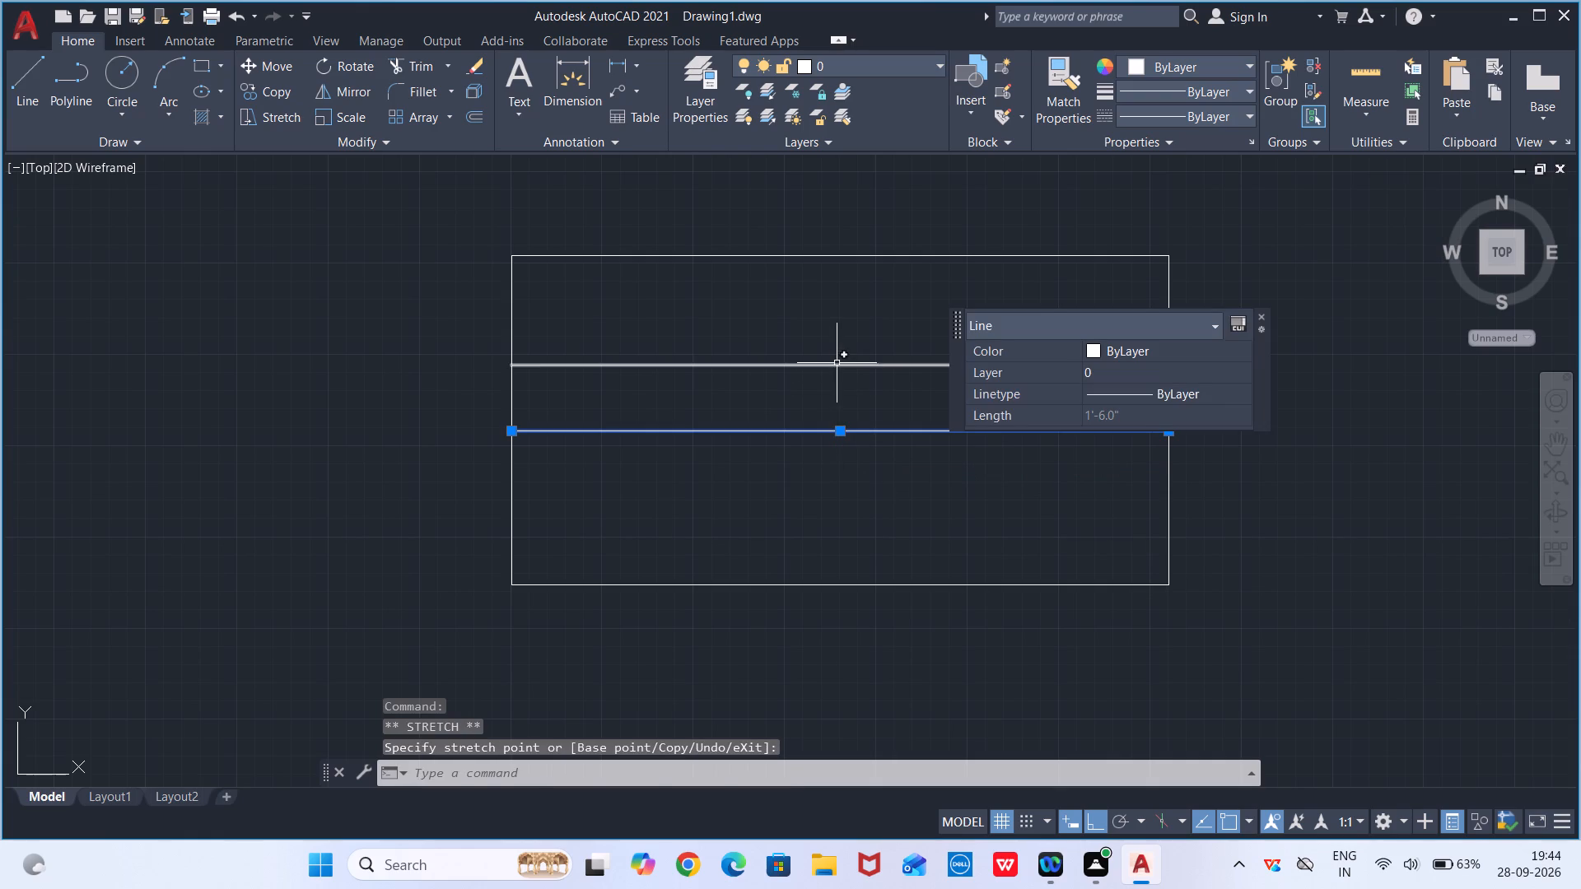
click(837, 361)
click(837, 362)
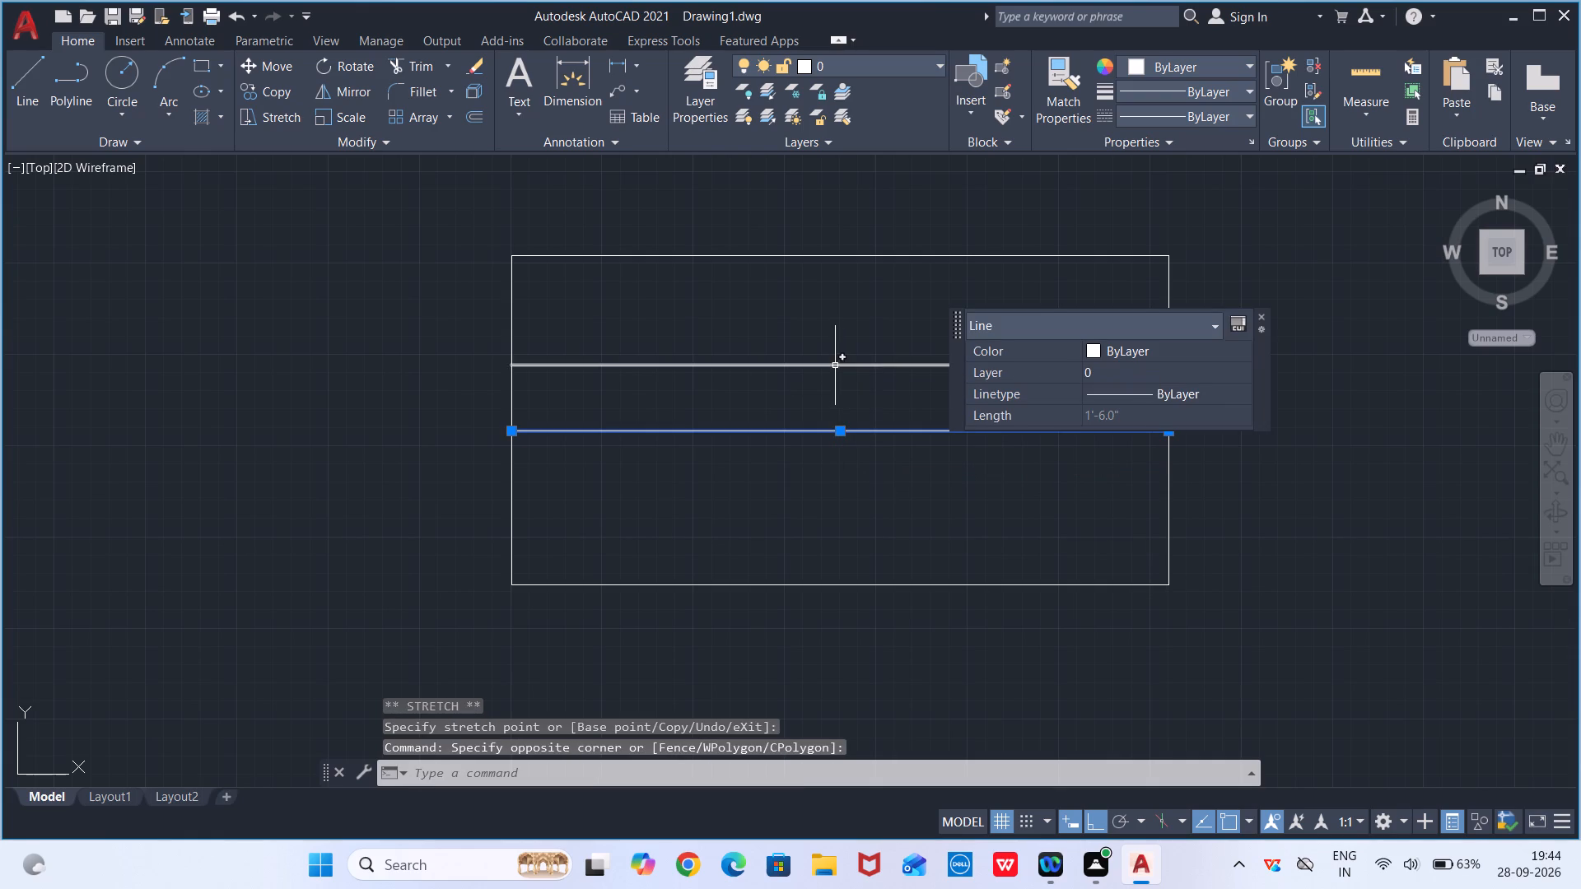
click(835, 363)
click(835, 363)
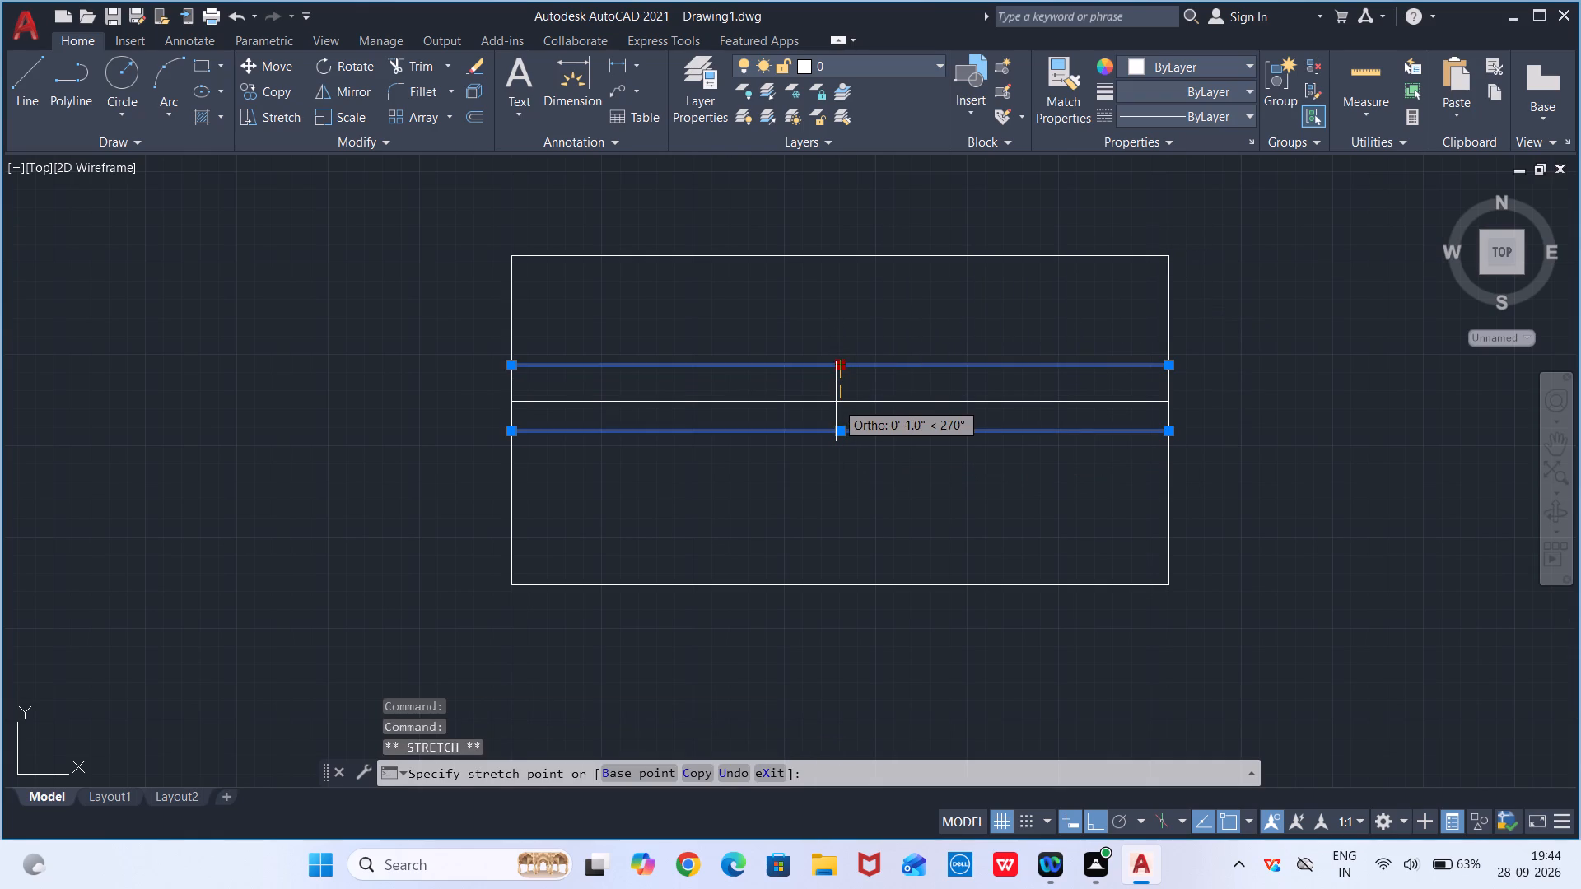
click(836, 400)
key(Escape)
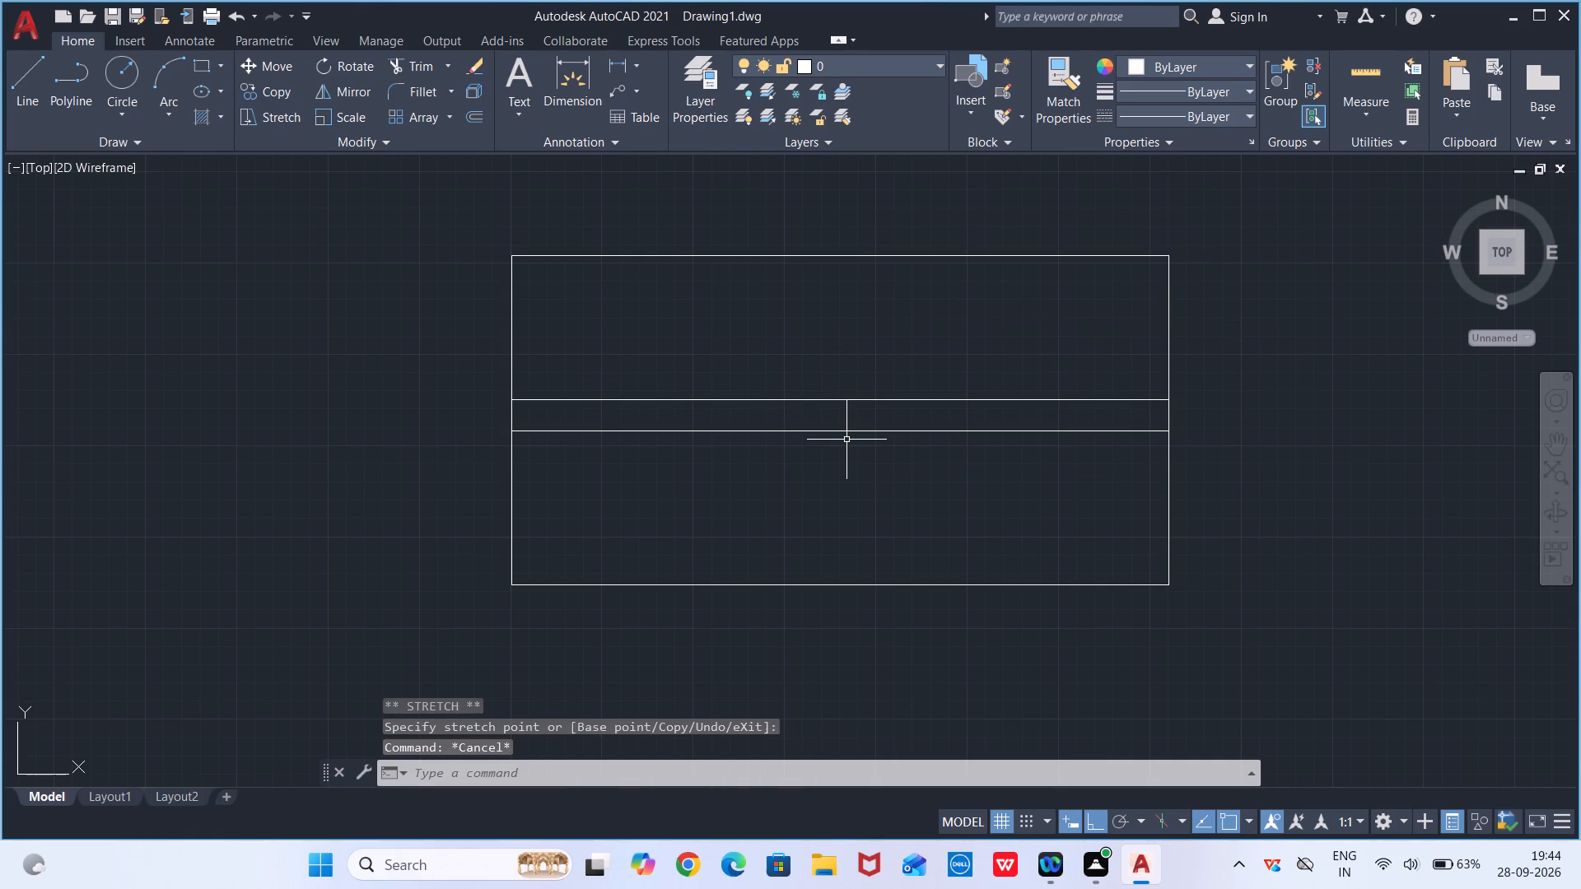
Copy the 1.5' window symbol by its lower-right corner into the bottom wall of the small lower-left room, with Ortho off.
scroll(846, 440, down, 3)
drag(985, 393, 1080, 415)
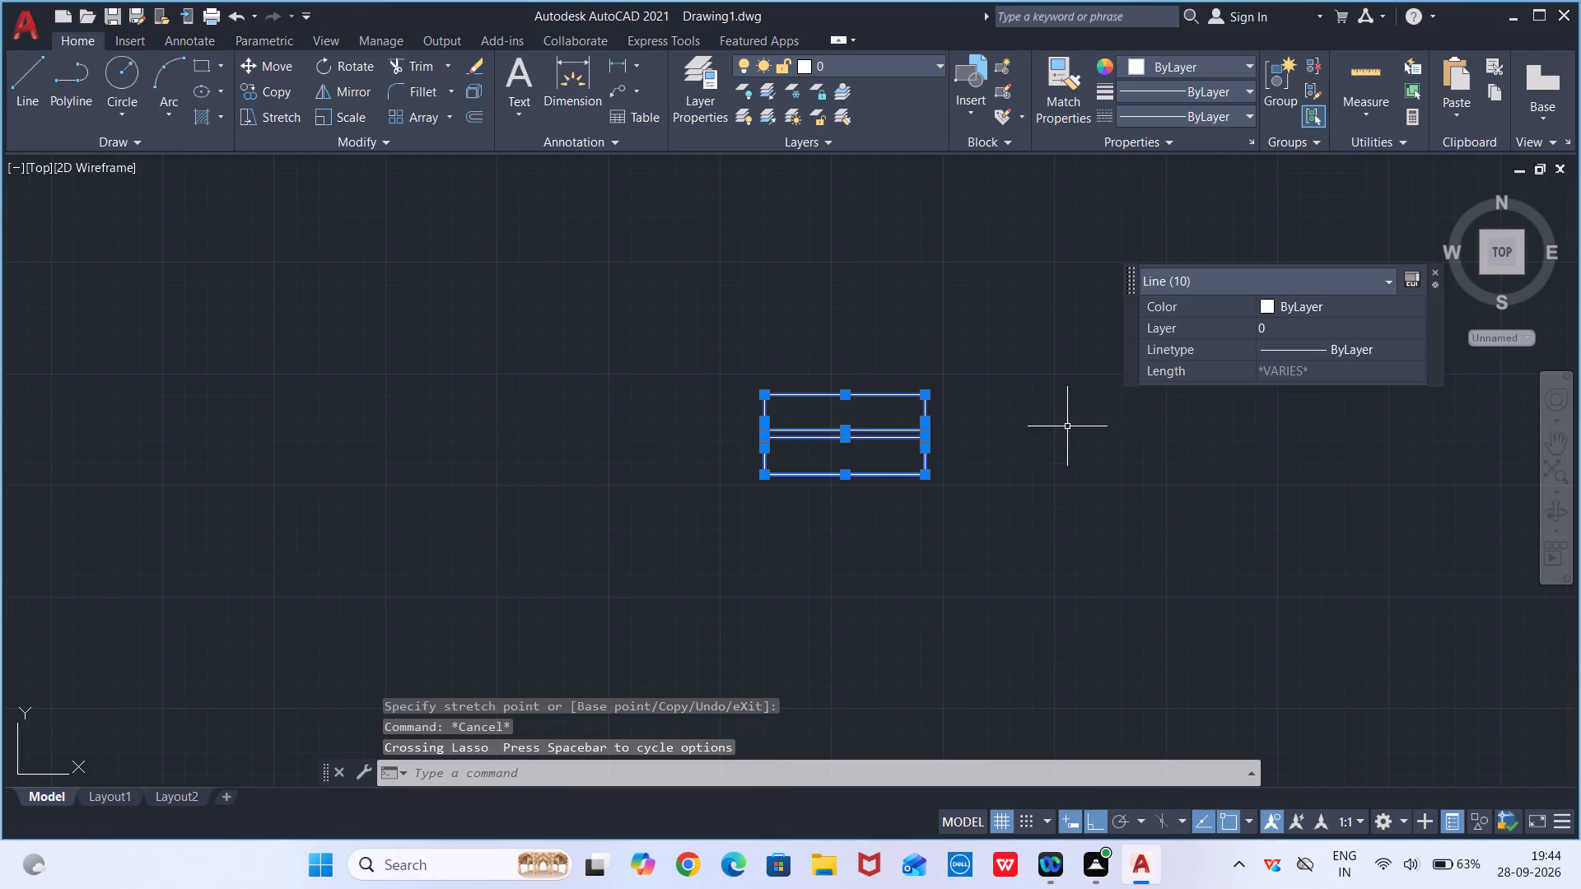
text(co)
key(Return)
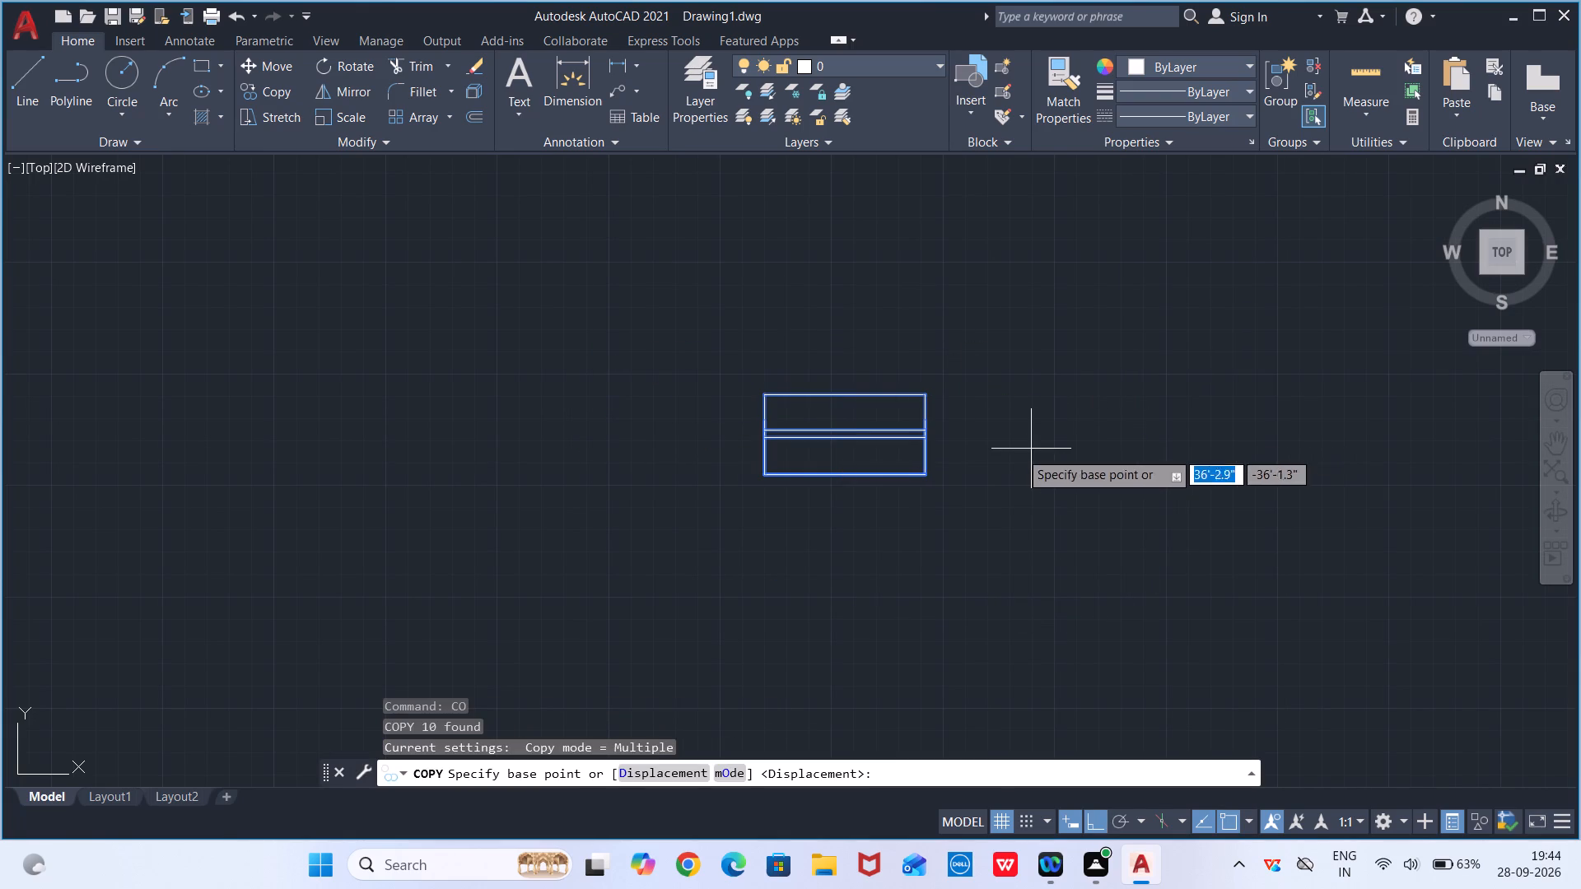
click(925, 471)
scroll(386, 548, down, 3)
middle_drag(386, 547, 730, 453)
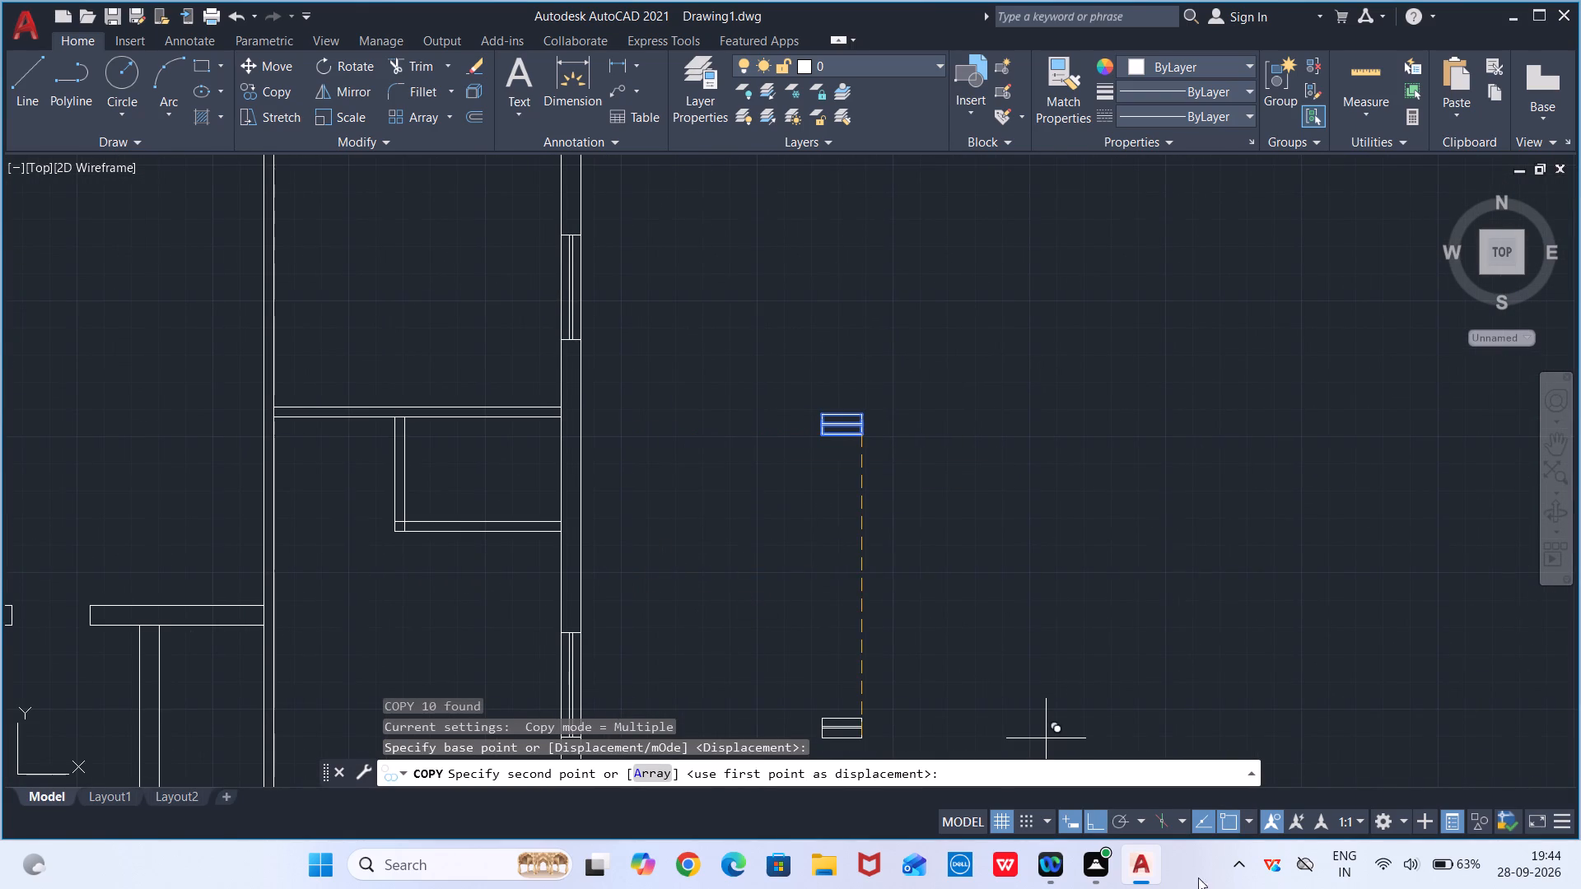
click(1092, 820)
middle_drag(658, 635, 658, 634)
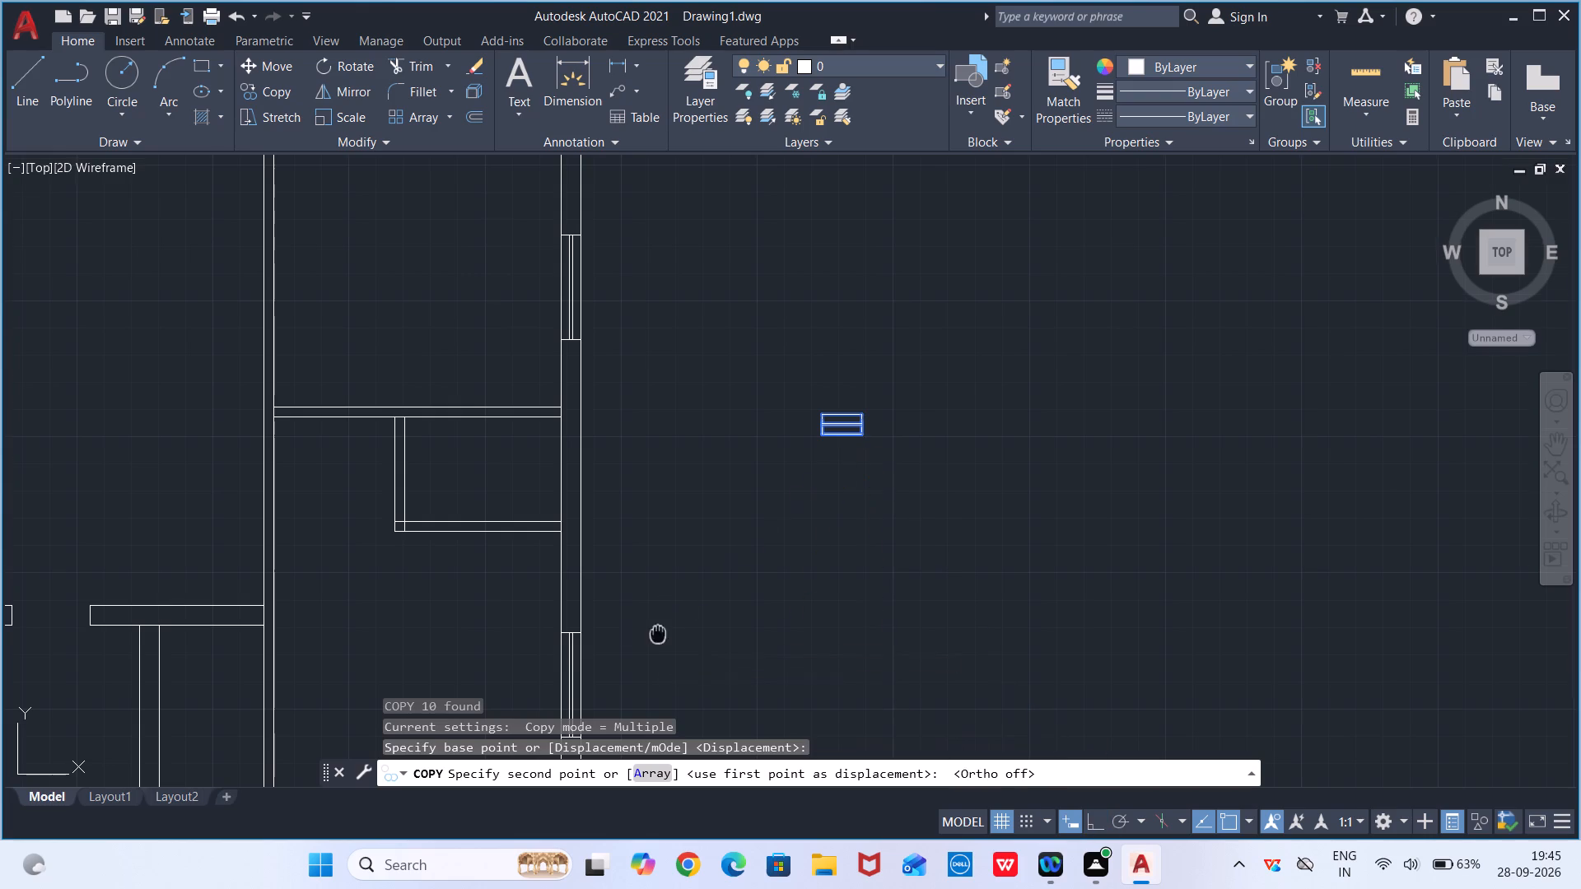
middle_drag(658, 634, 753, 471)
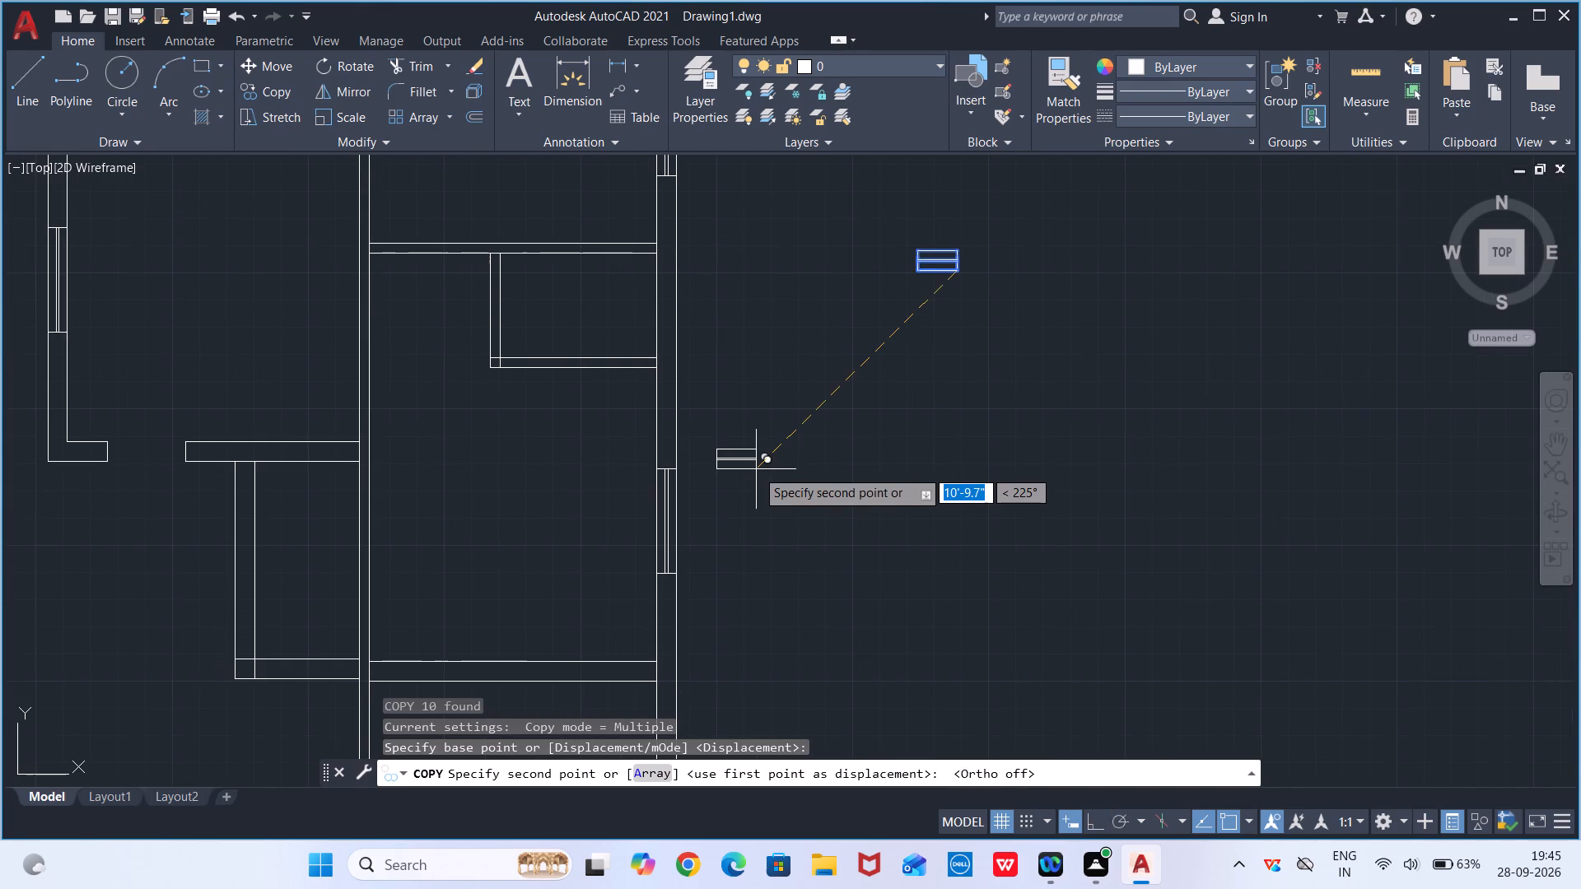
middle_drag(402, 651, 590, 591)
scroll(529, 620, up, 1)
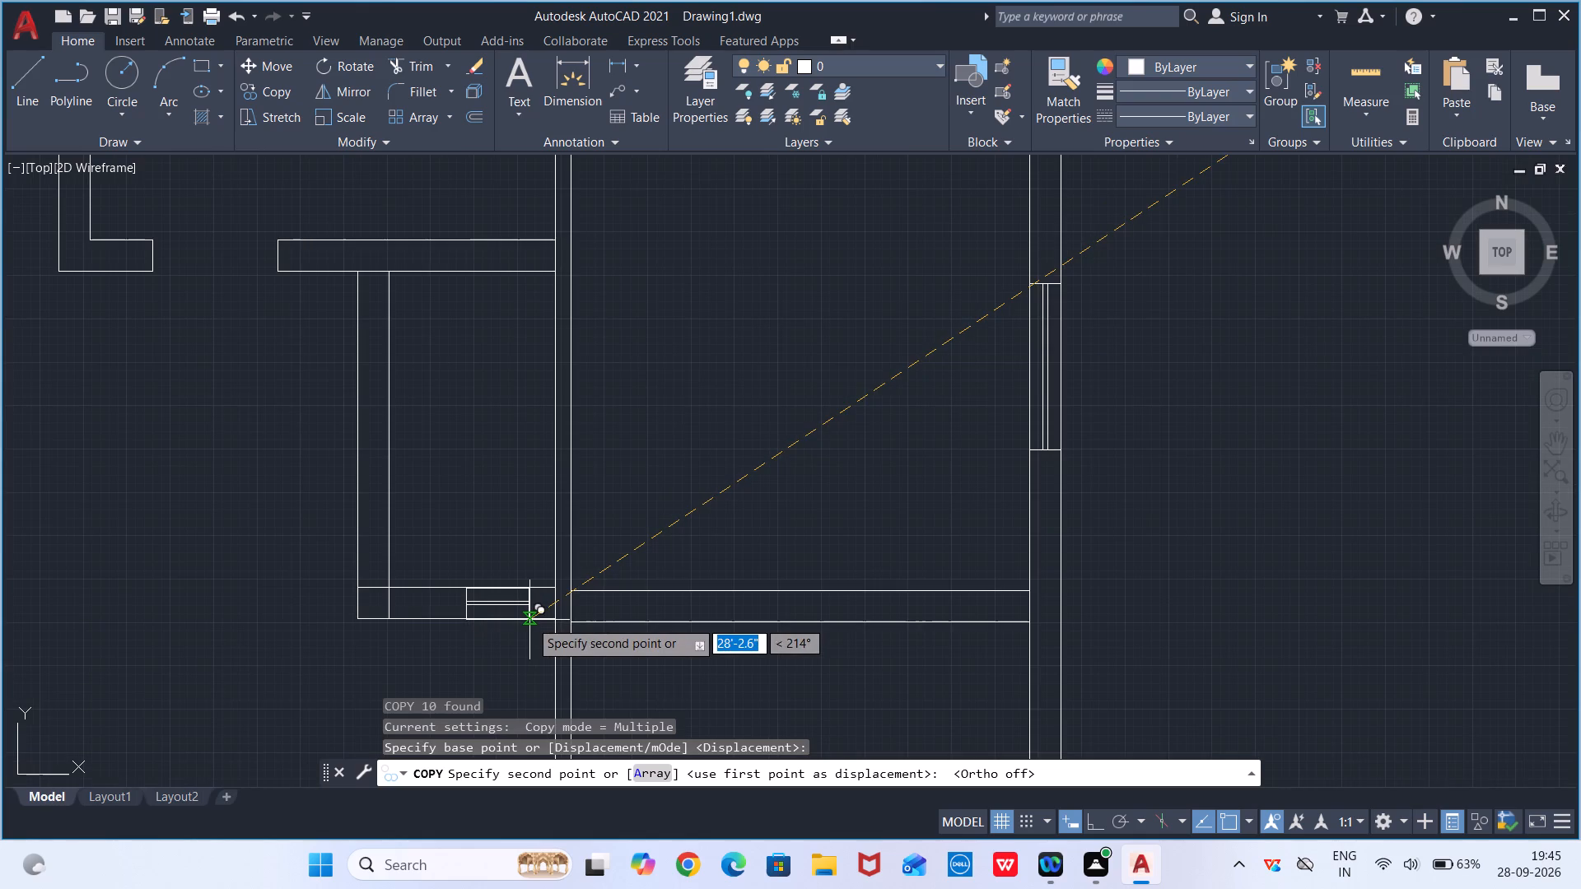
scroll(520, 621, down, 1)
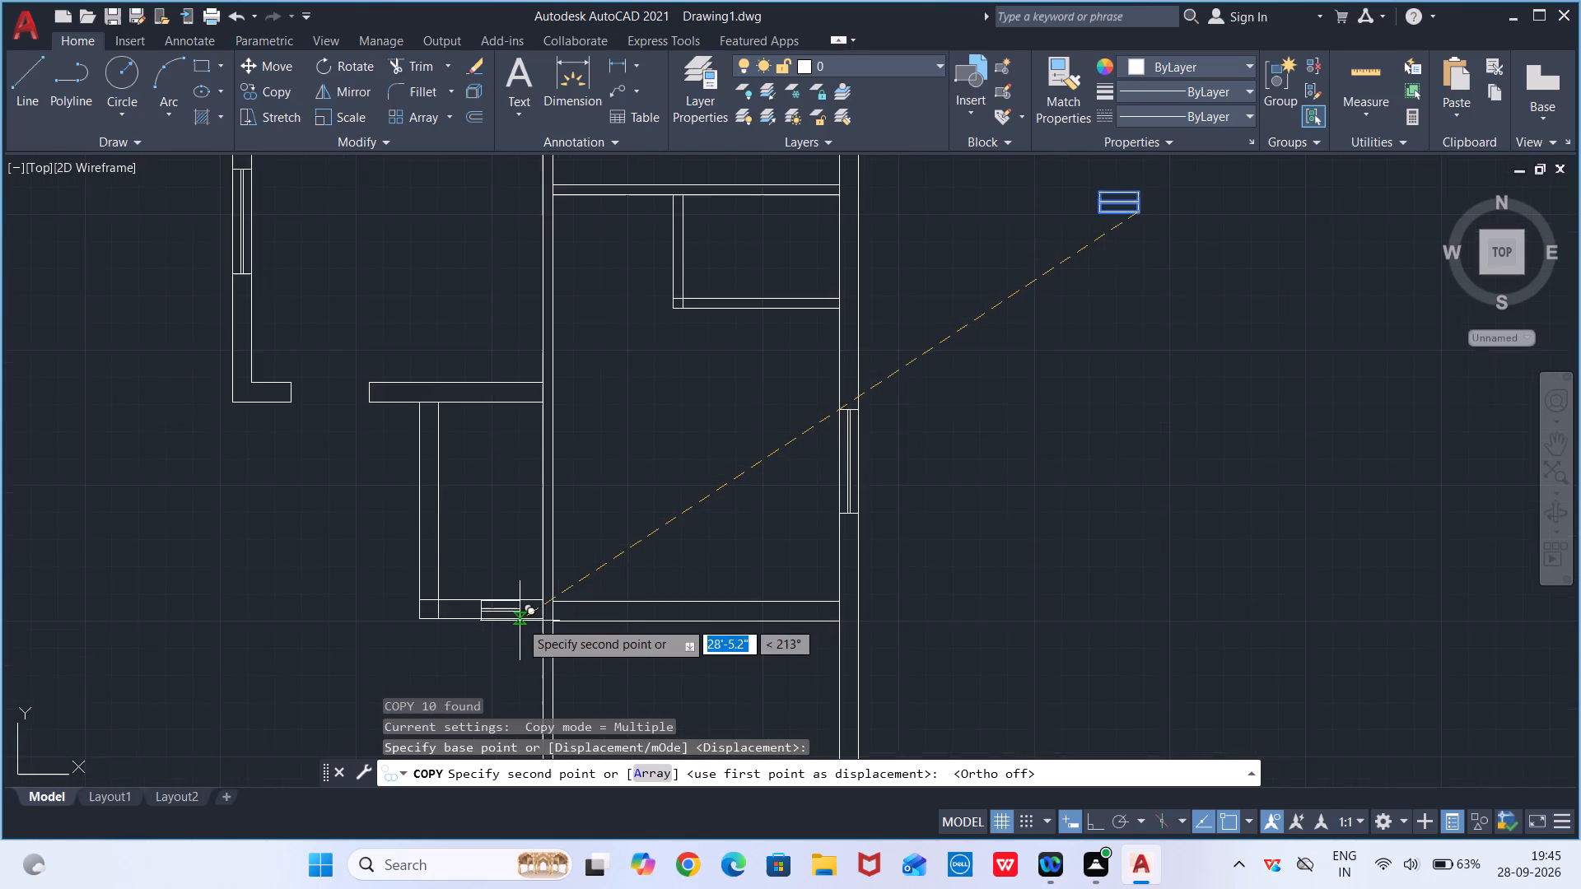
scroll(520, 621, down, 2)
middle_drag(534, 631, 542, 587)
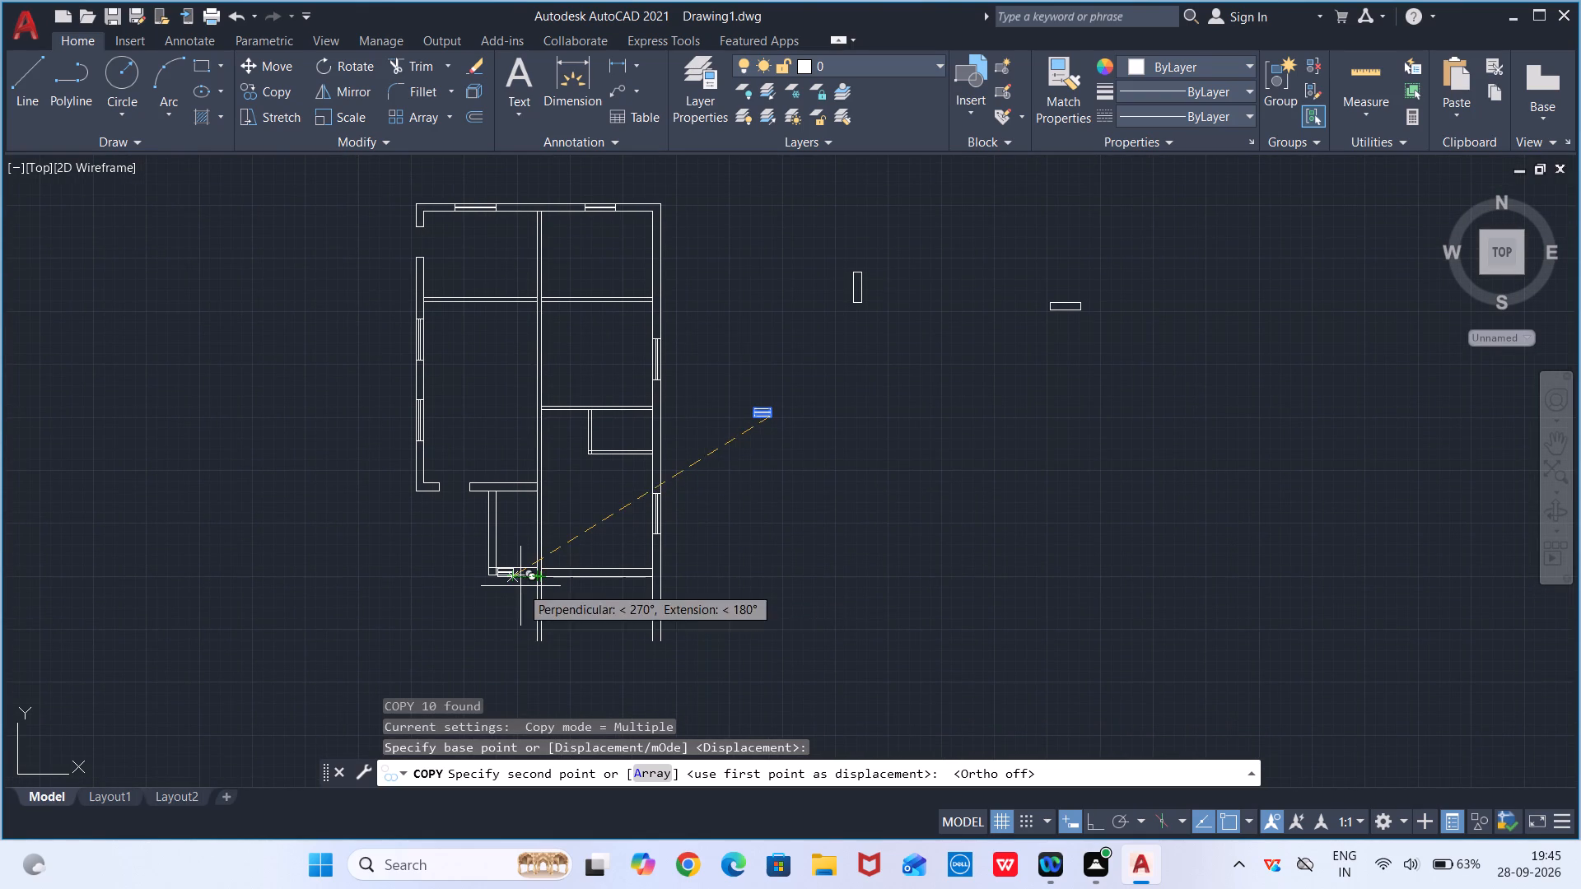
scroll(520, 586, up, 4)
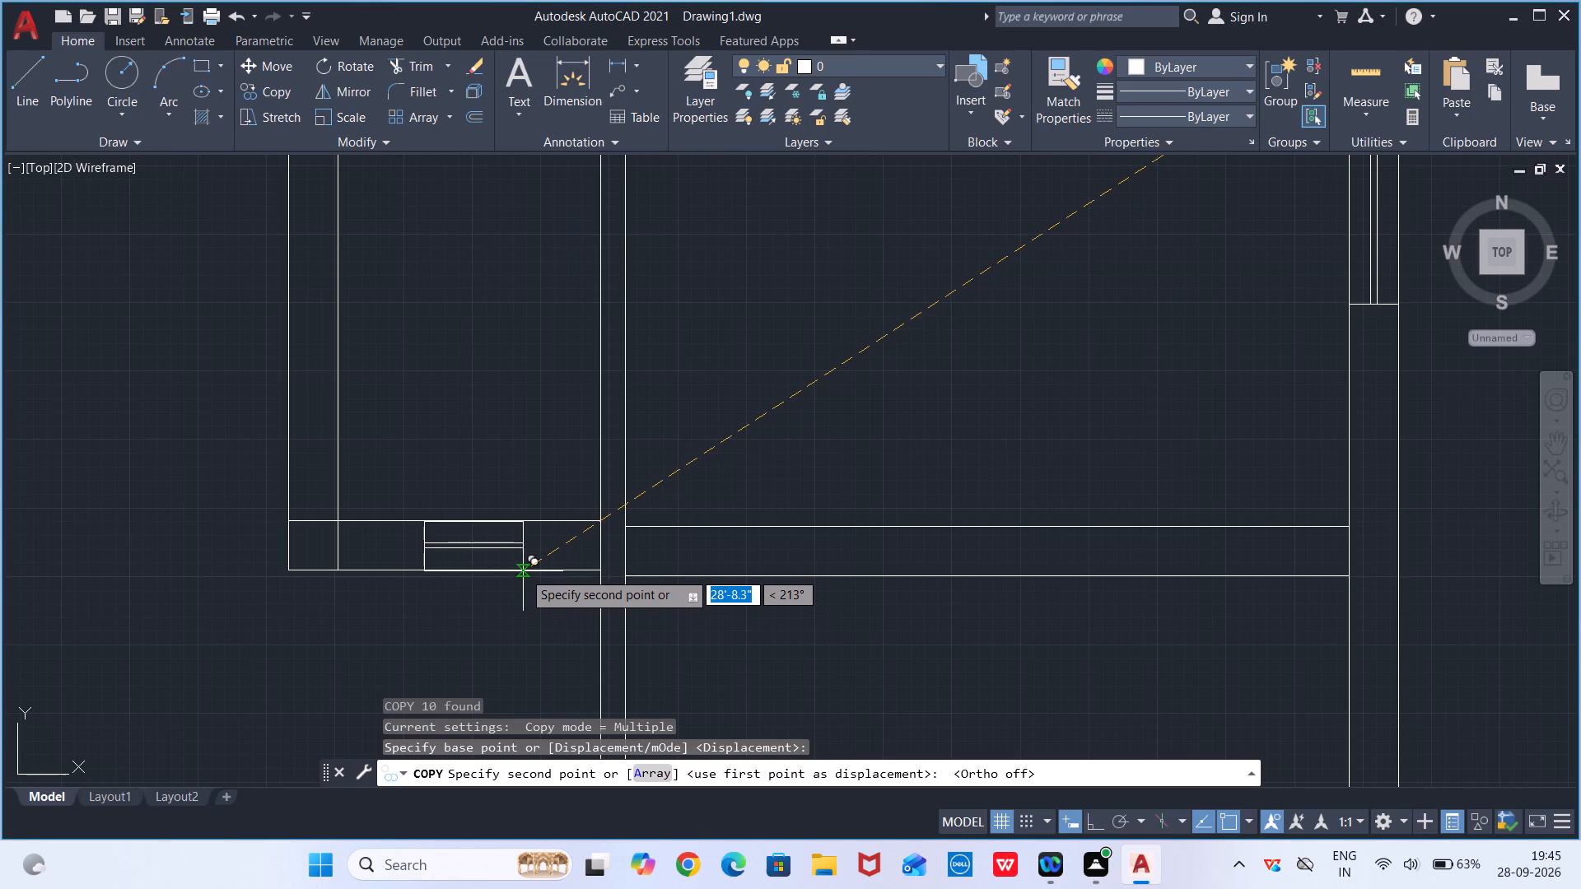
click(520, 571)
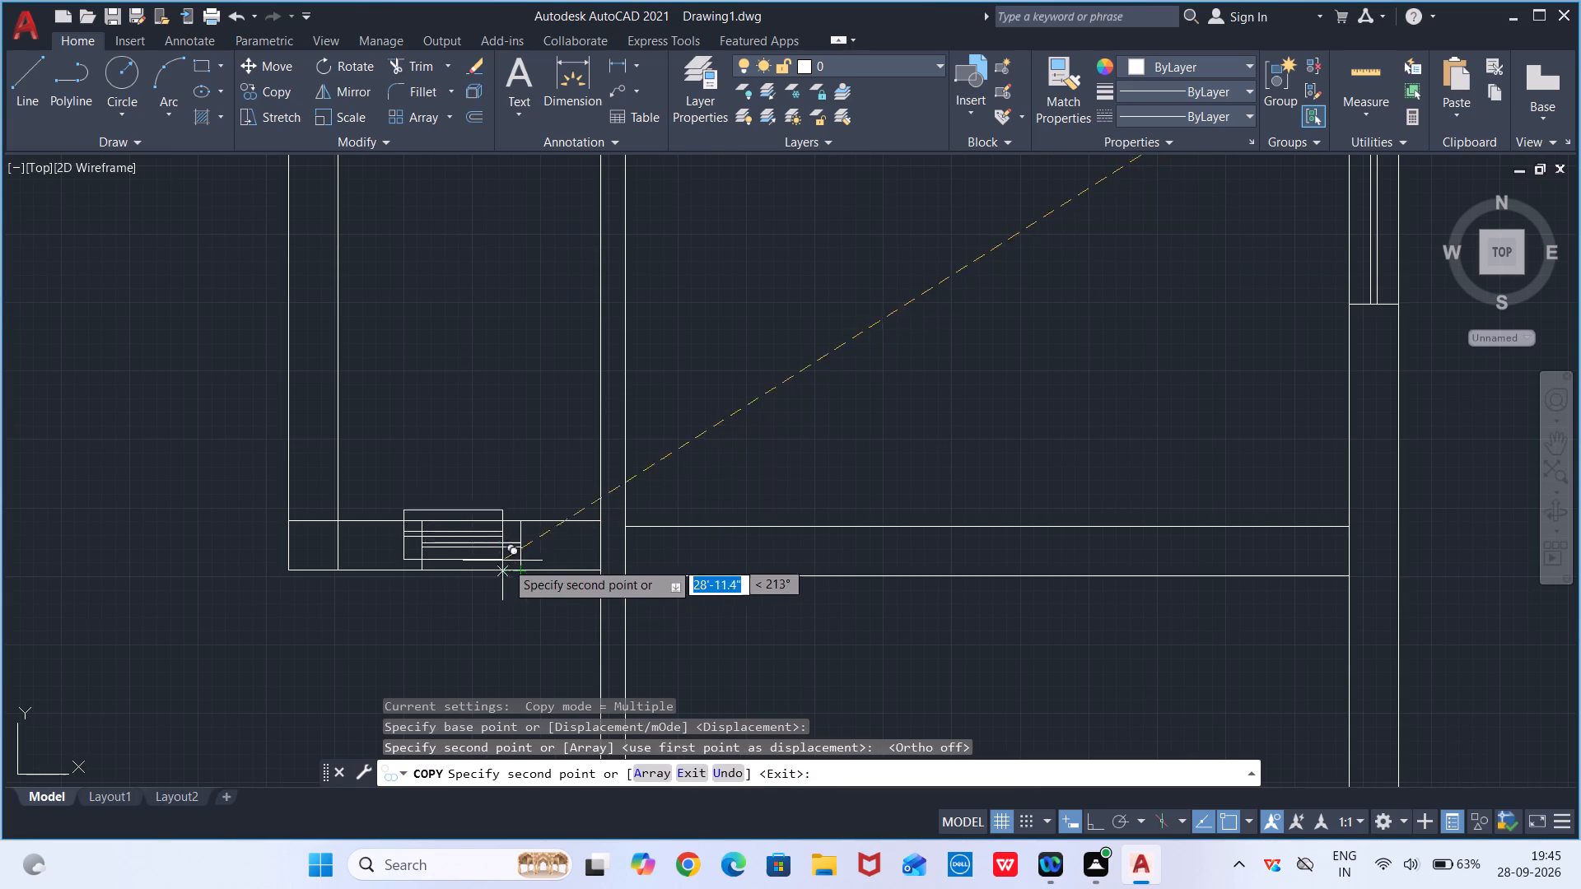
Place another copy in the wall above that room, its lower-right corner where the room's outer left wall line meets it.
middle_drag(500, 534, 556, 632)
scroll(481, 542, down, 3)
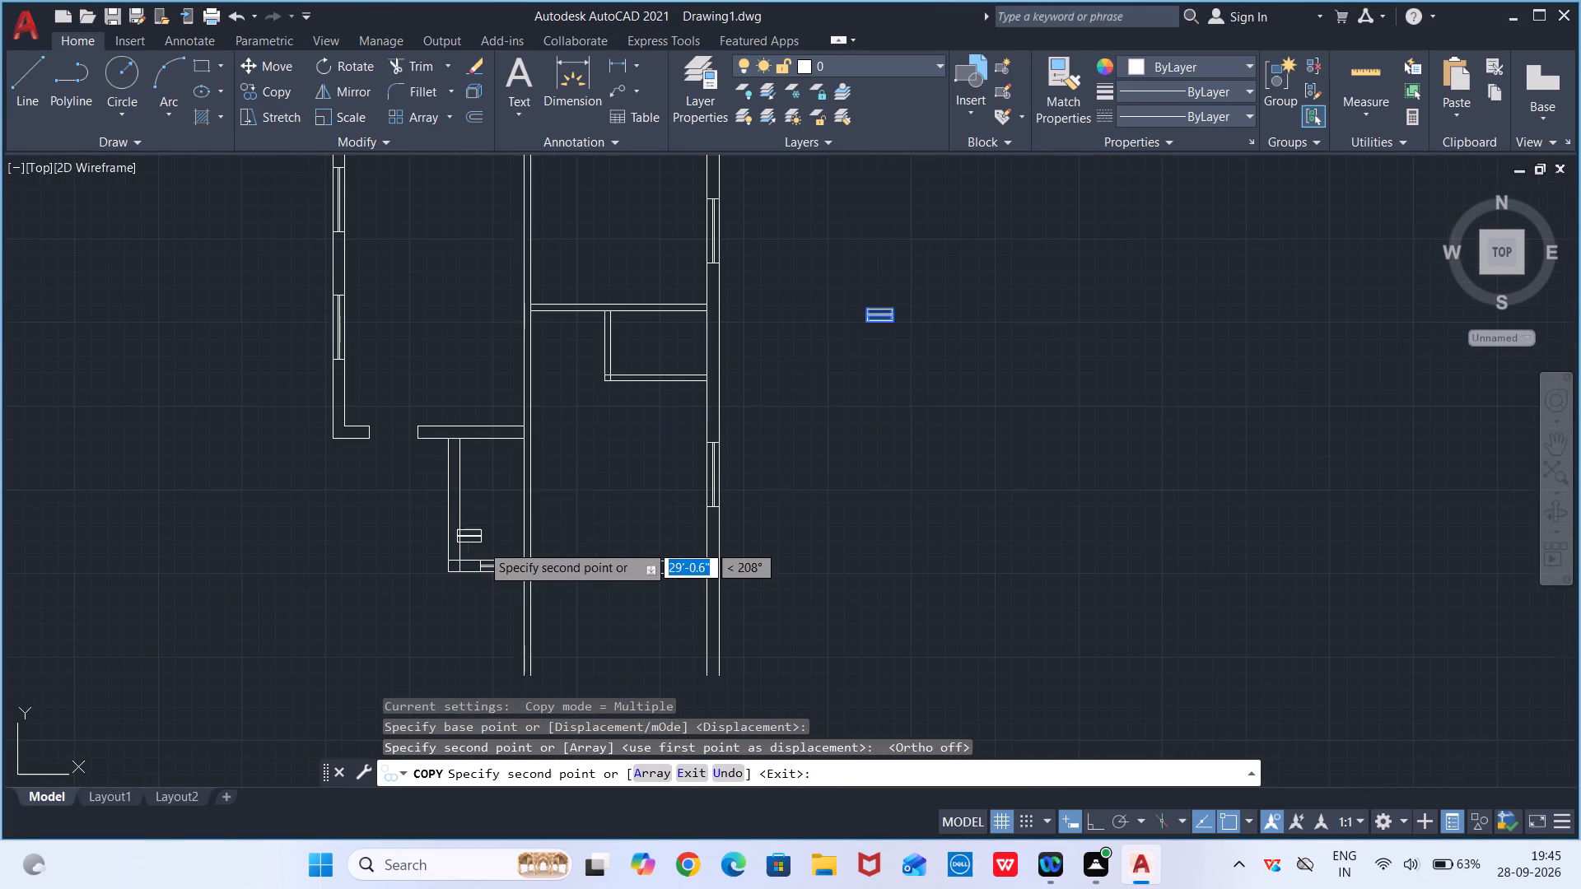
scroll(439, 447, up, 3)
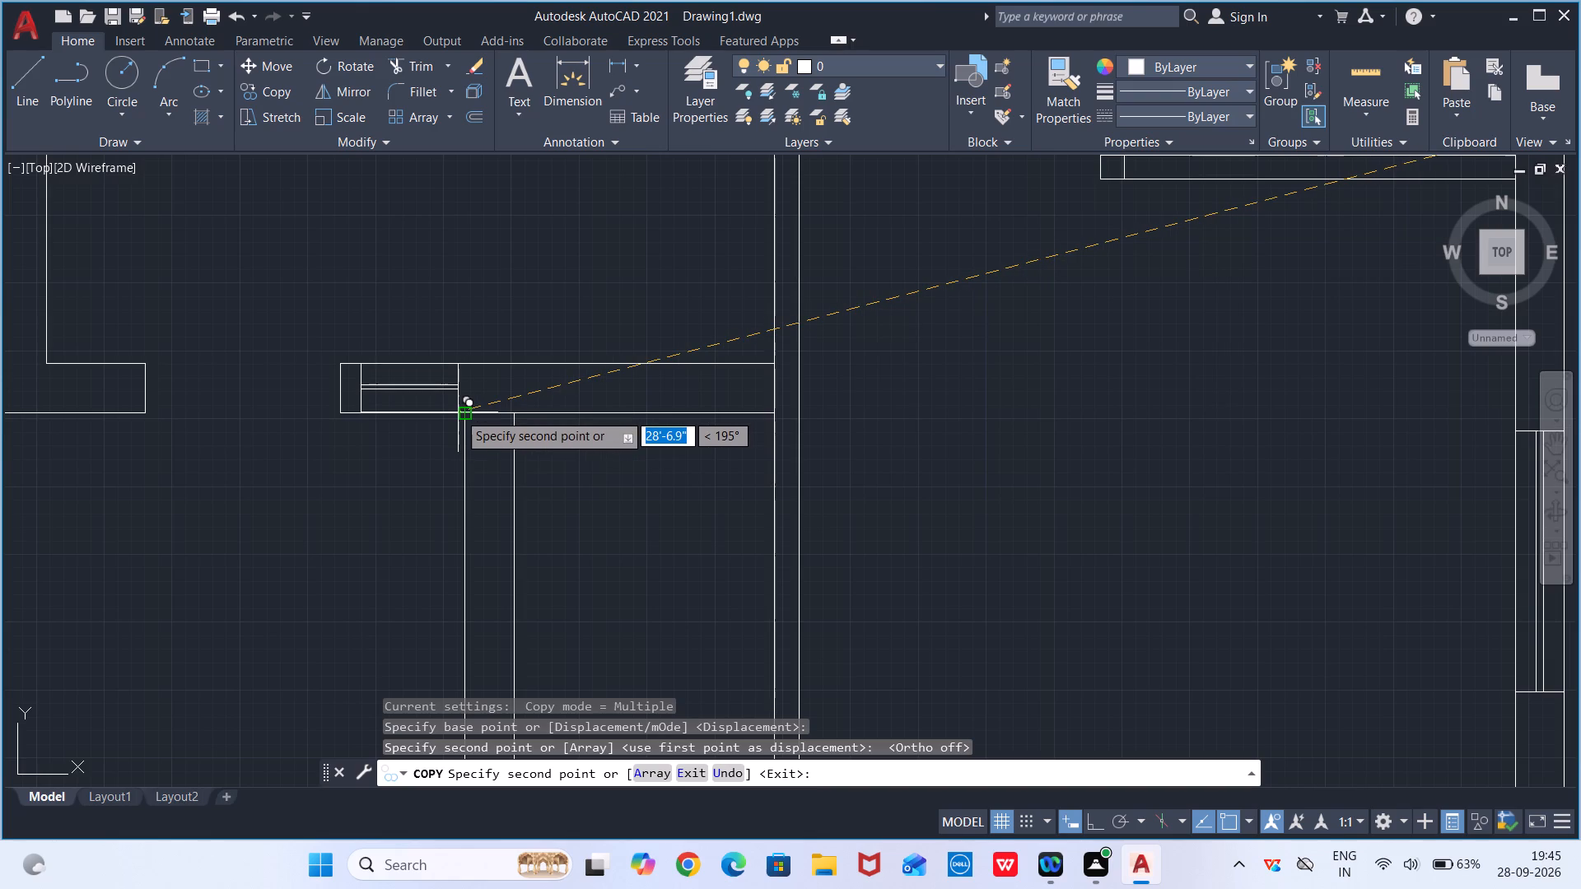
click(458, 412)
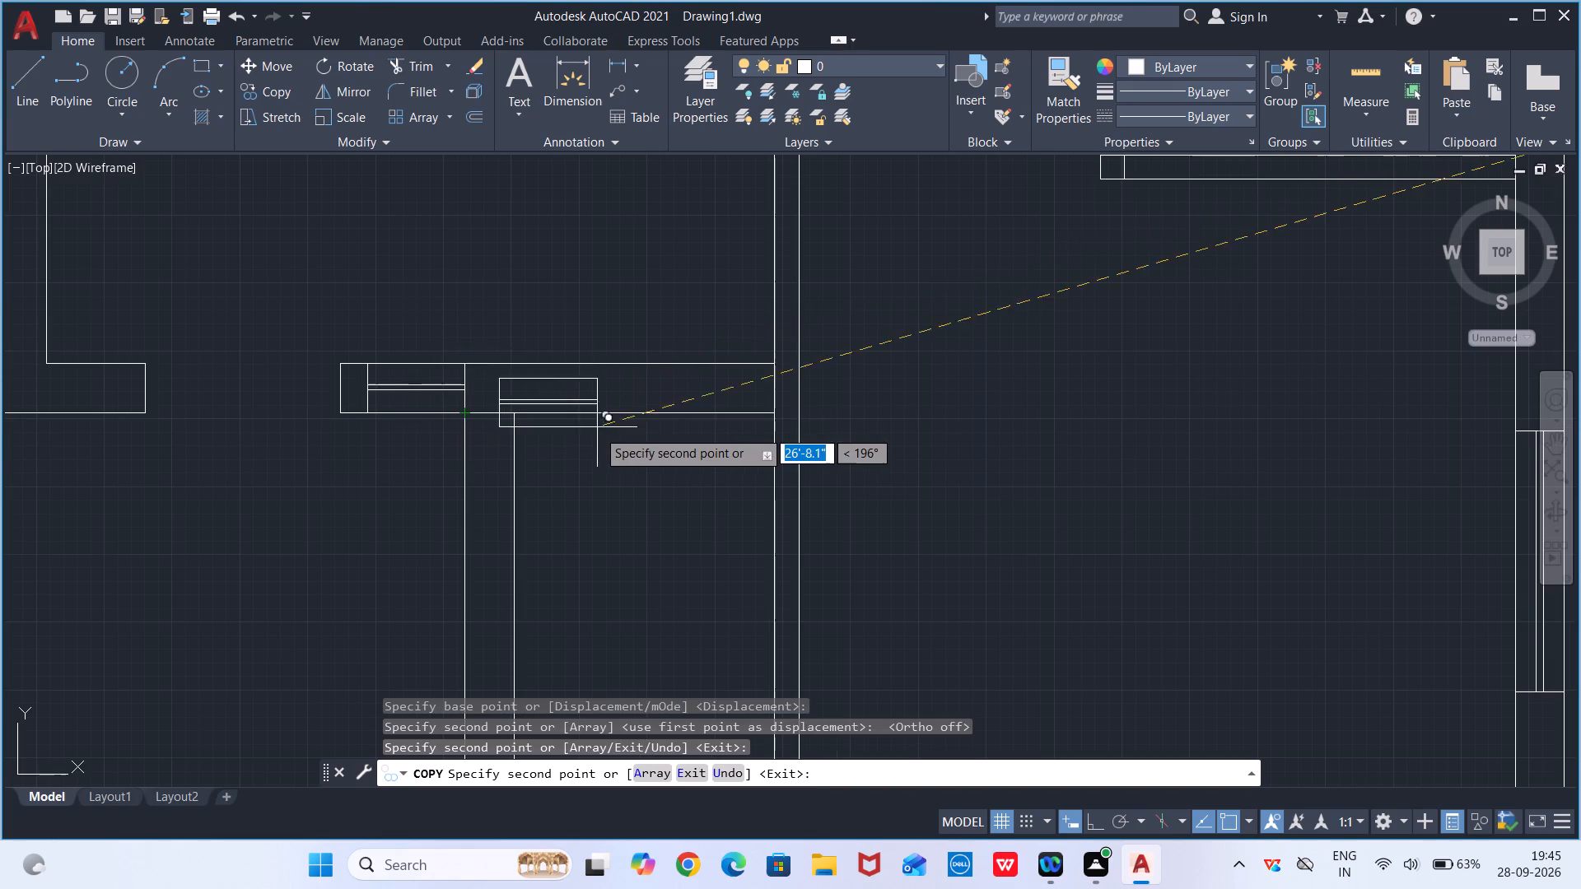
scroll(597, 433, down, 3)
middle_drag(912, 411, 913, 411)
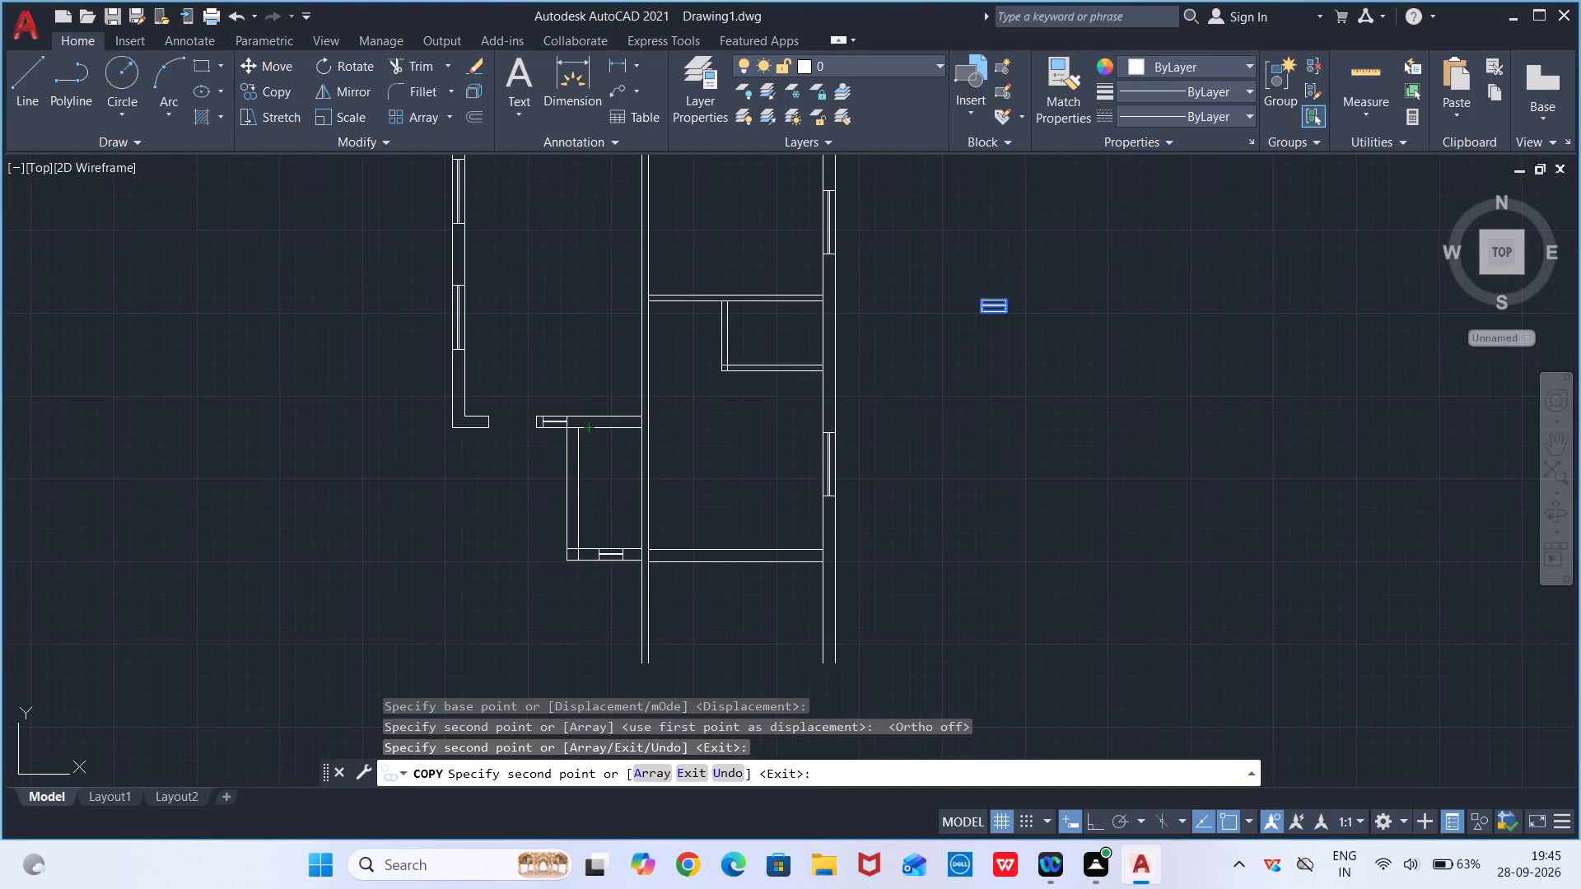
middle_drag(913, 411, 628, 407)
scroll(632, 416, down, 1)
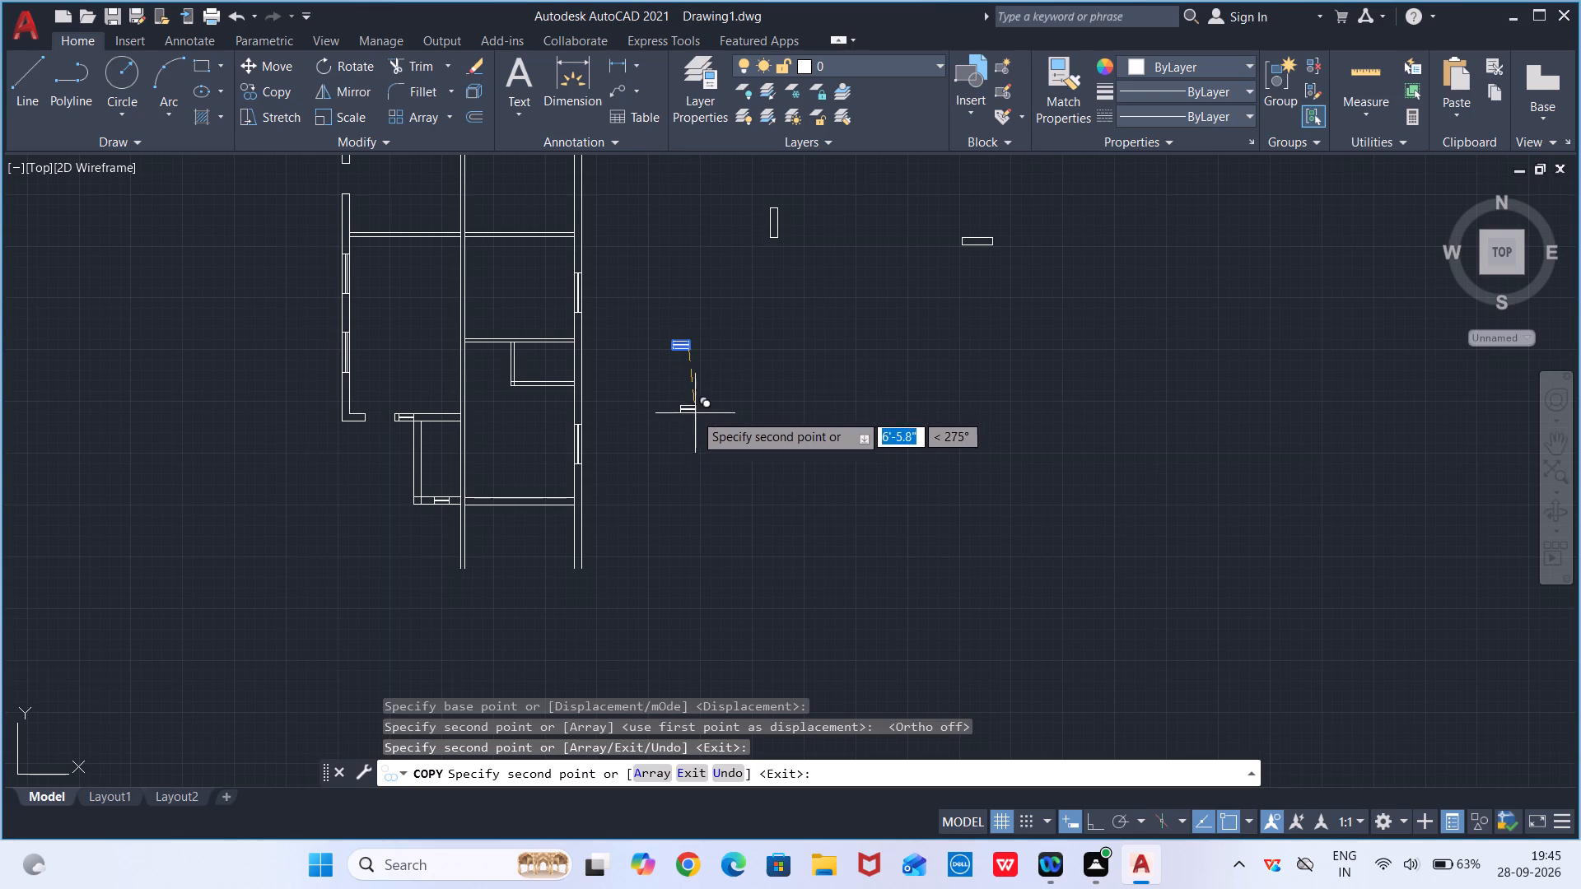
key(Escape)
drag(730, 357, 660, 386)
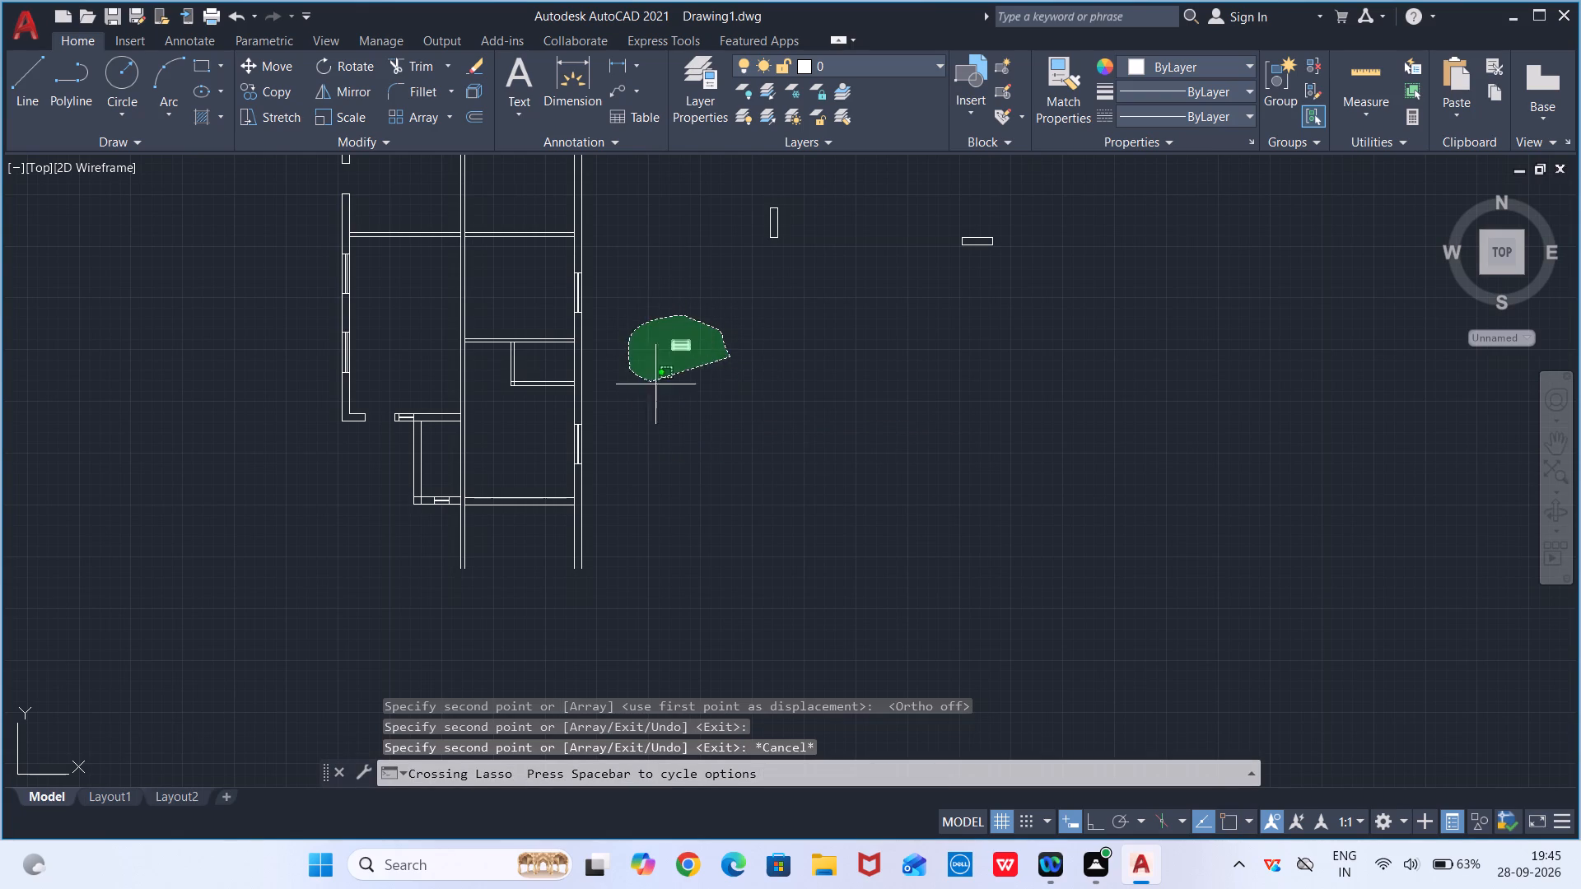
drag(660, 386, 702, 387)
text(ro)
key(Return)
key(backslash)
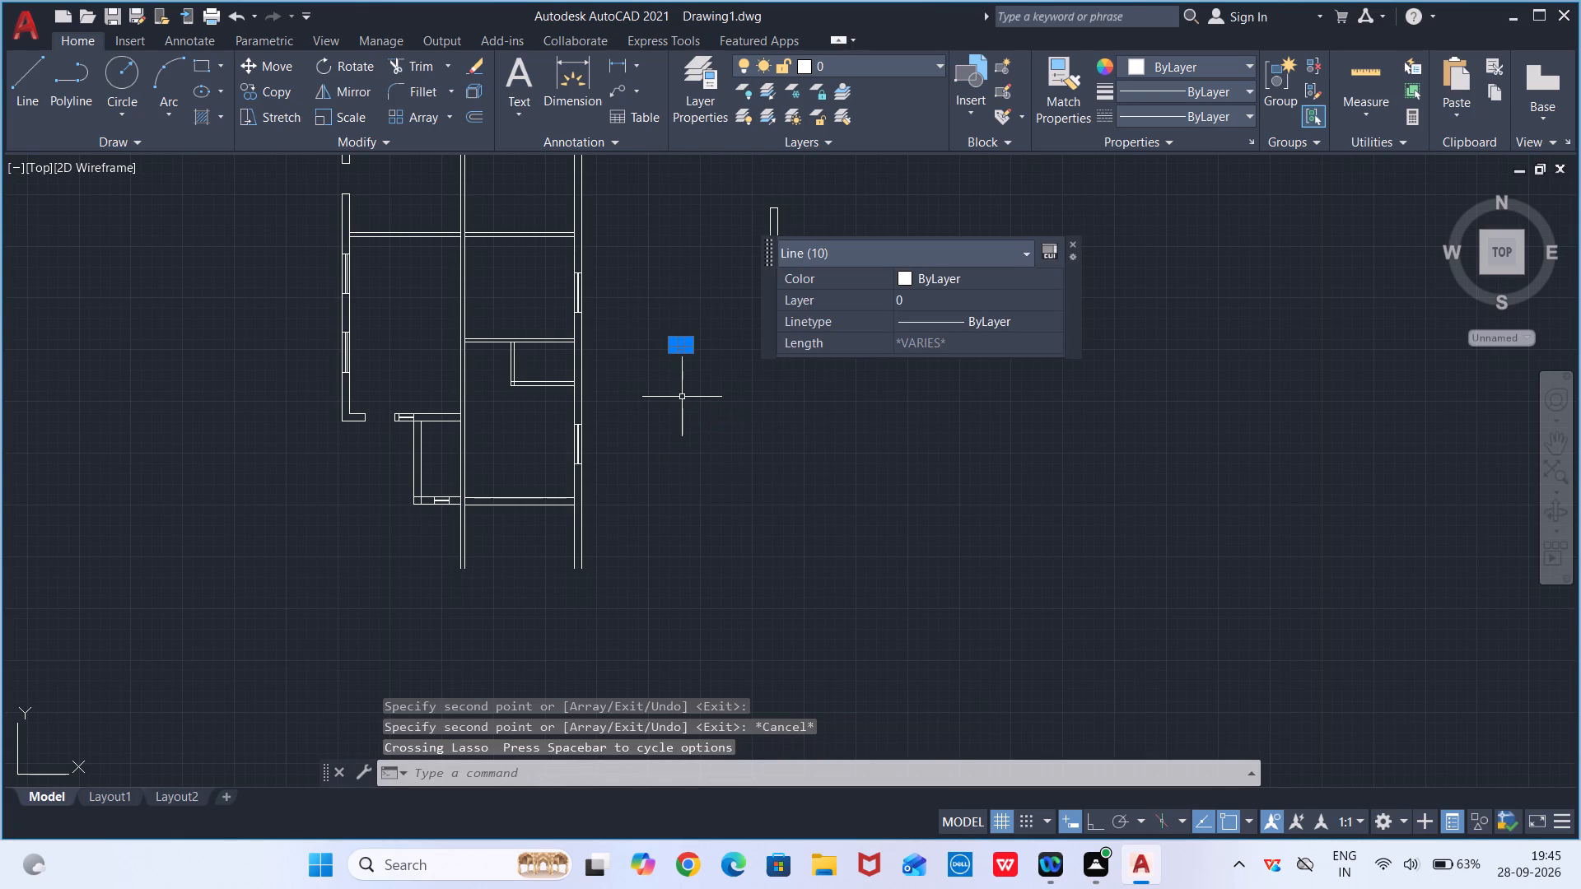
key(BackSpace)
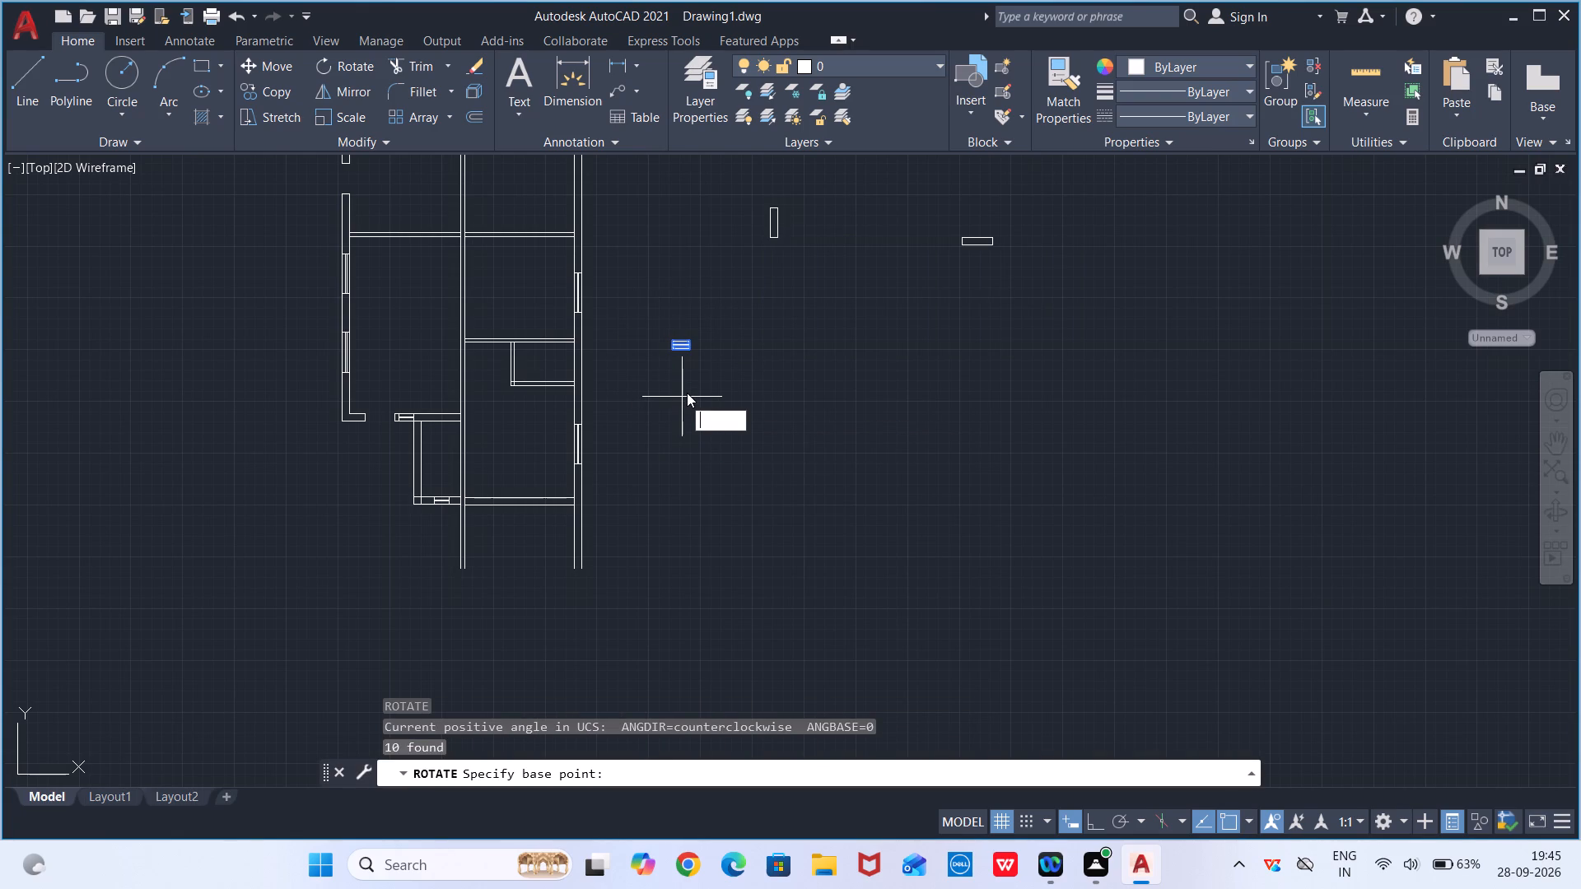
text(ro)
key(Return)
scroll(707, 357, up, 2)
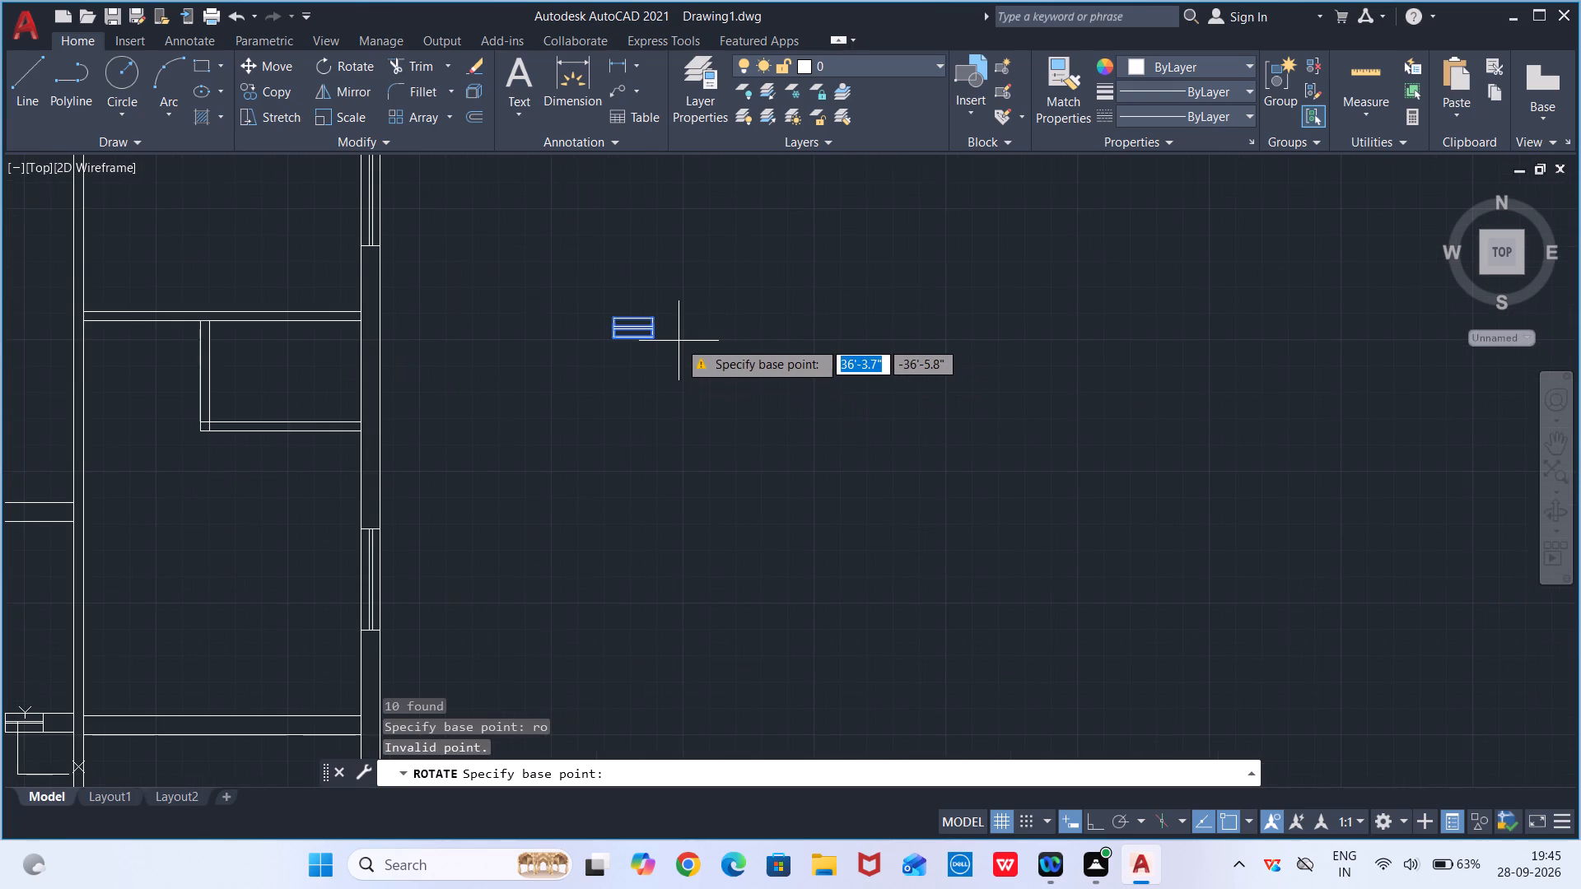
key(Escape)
Rotate the spare 1.5' window symbol by 270° about its lower-right corner so it stands vertically.
drag(731, 294, 977, 389)
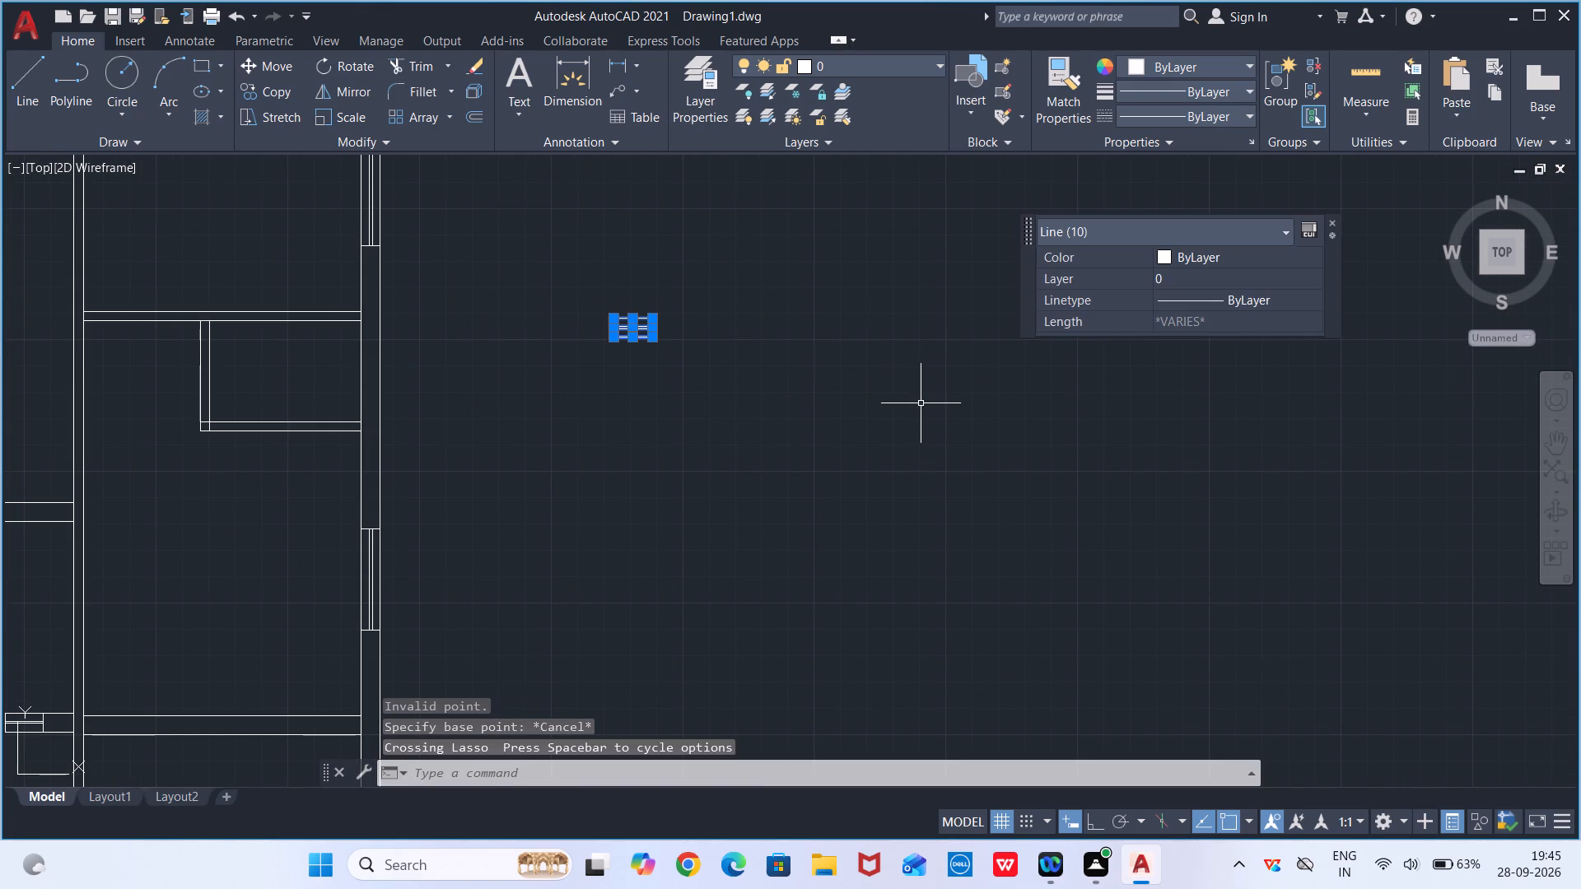
key(r)
key(o)
key(Return)
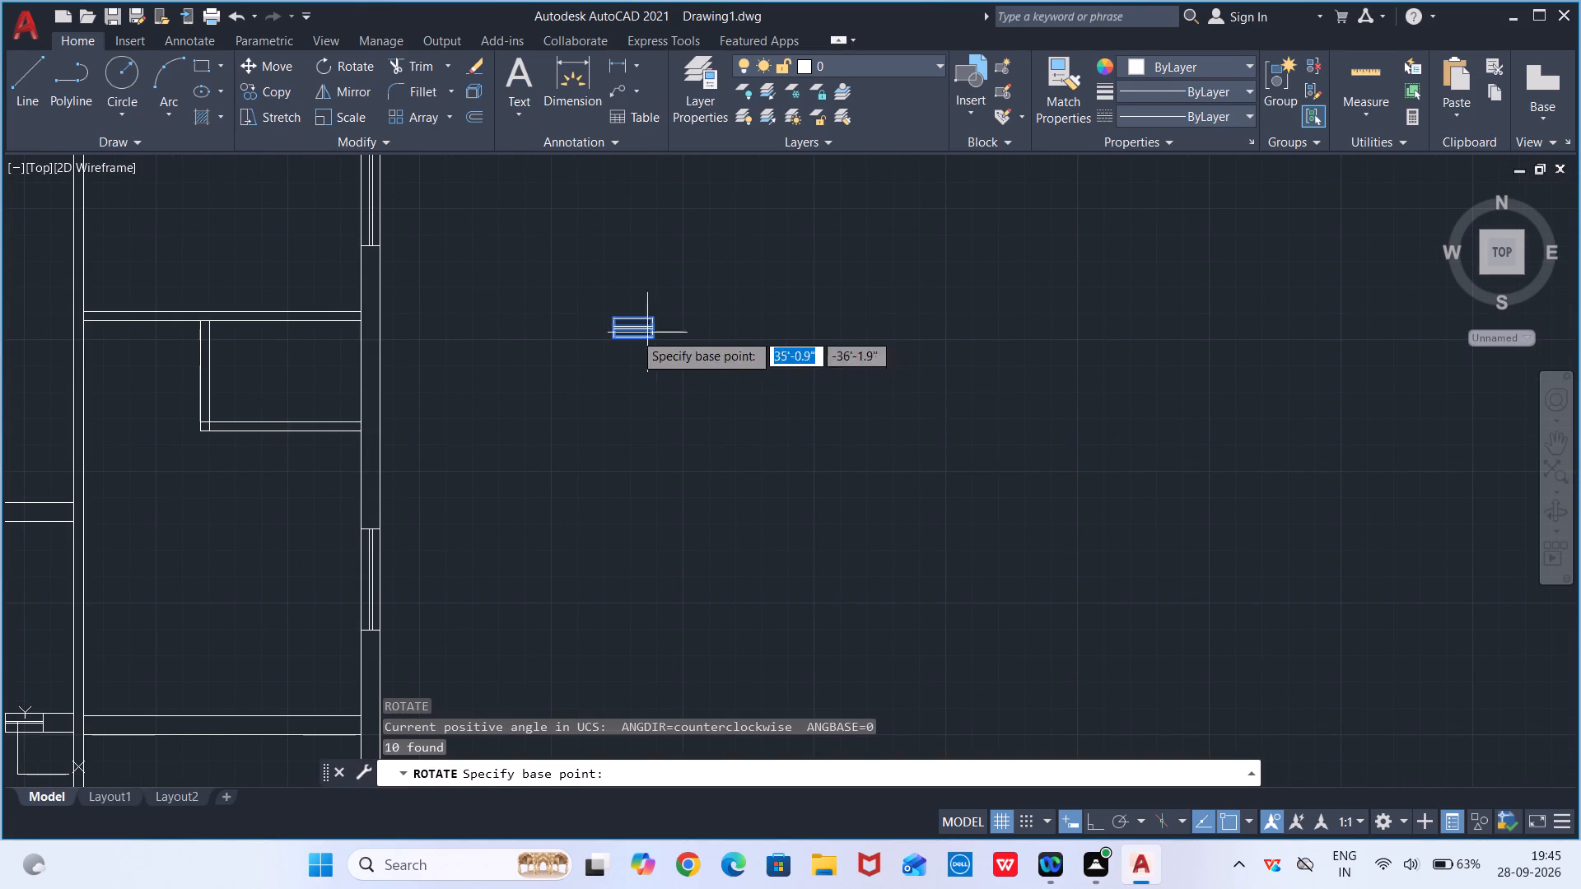
scroll(507, 328, up, 3)
click(1078, 368)
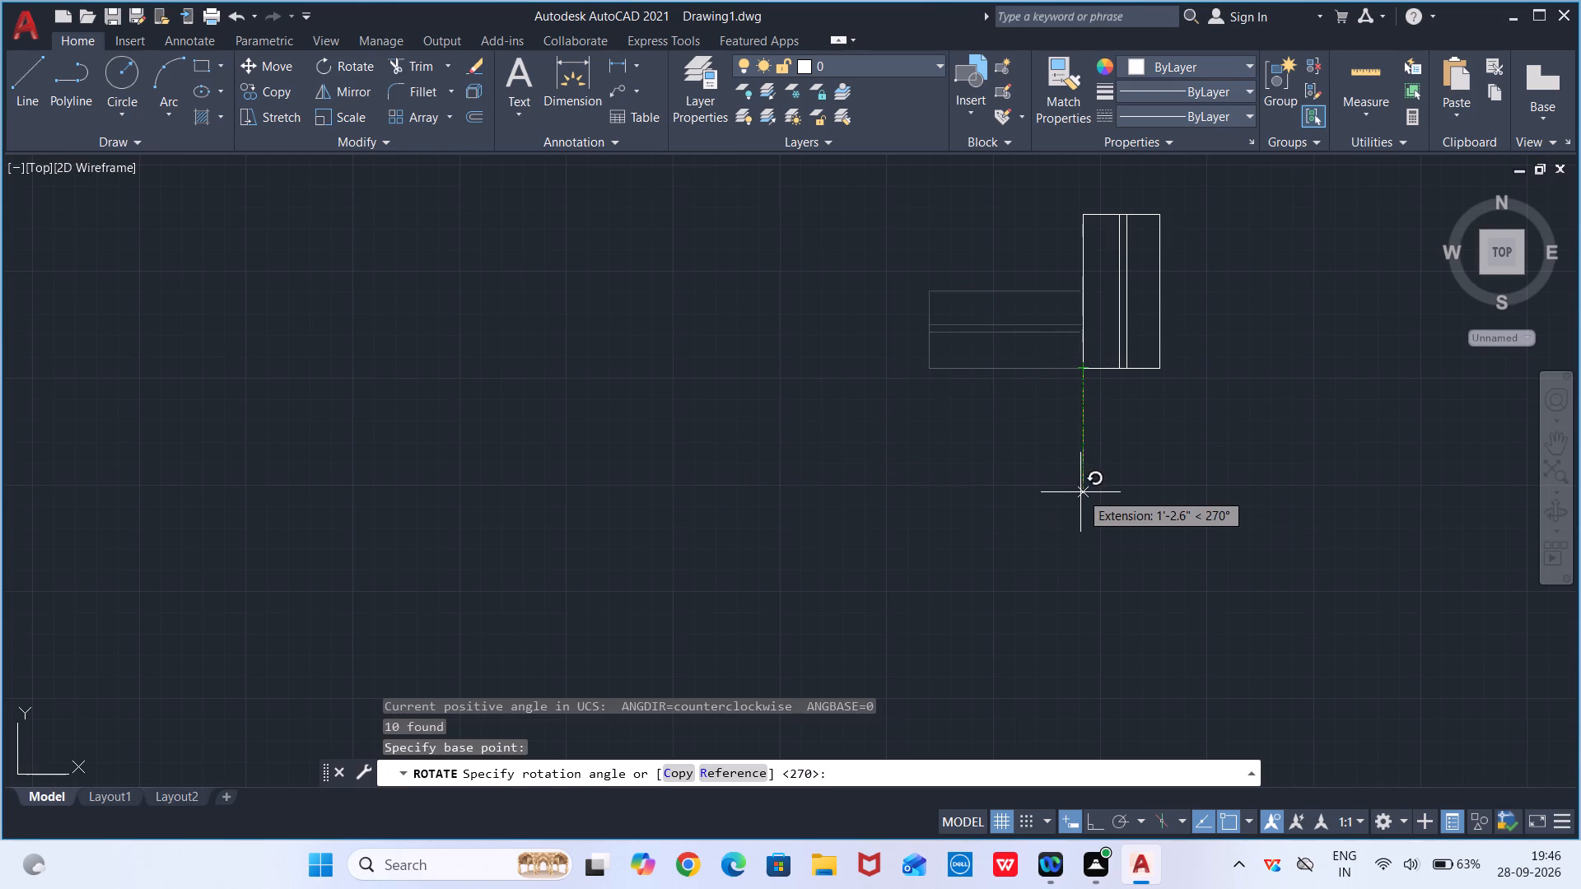
click(1085, 484)
Copy the vertical 1.5' window symbol by its lower-right corner into the right outer wall beside the small inner room.
scroll(1195, 358, down, 2)
drag(1219, 286, 1155, 266)
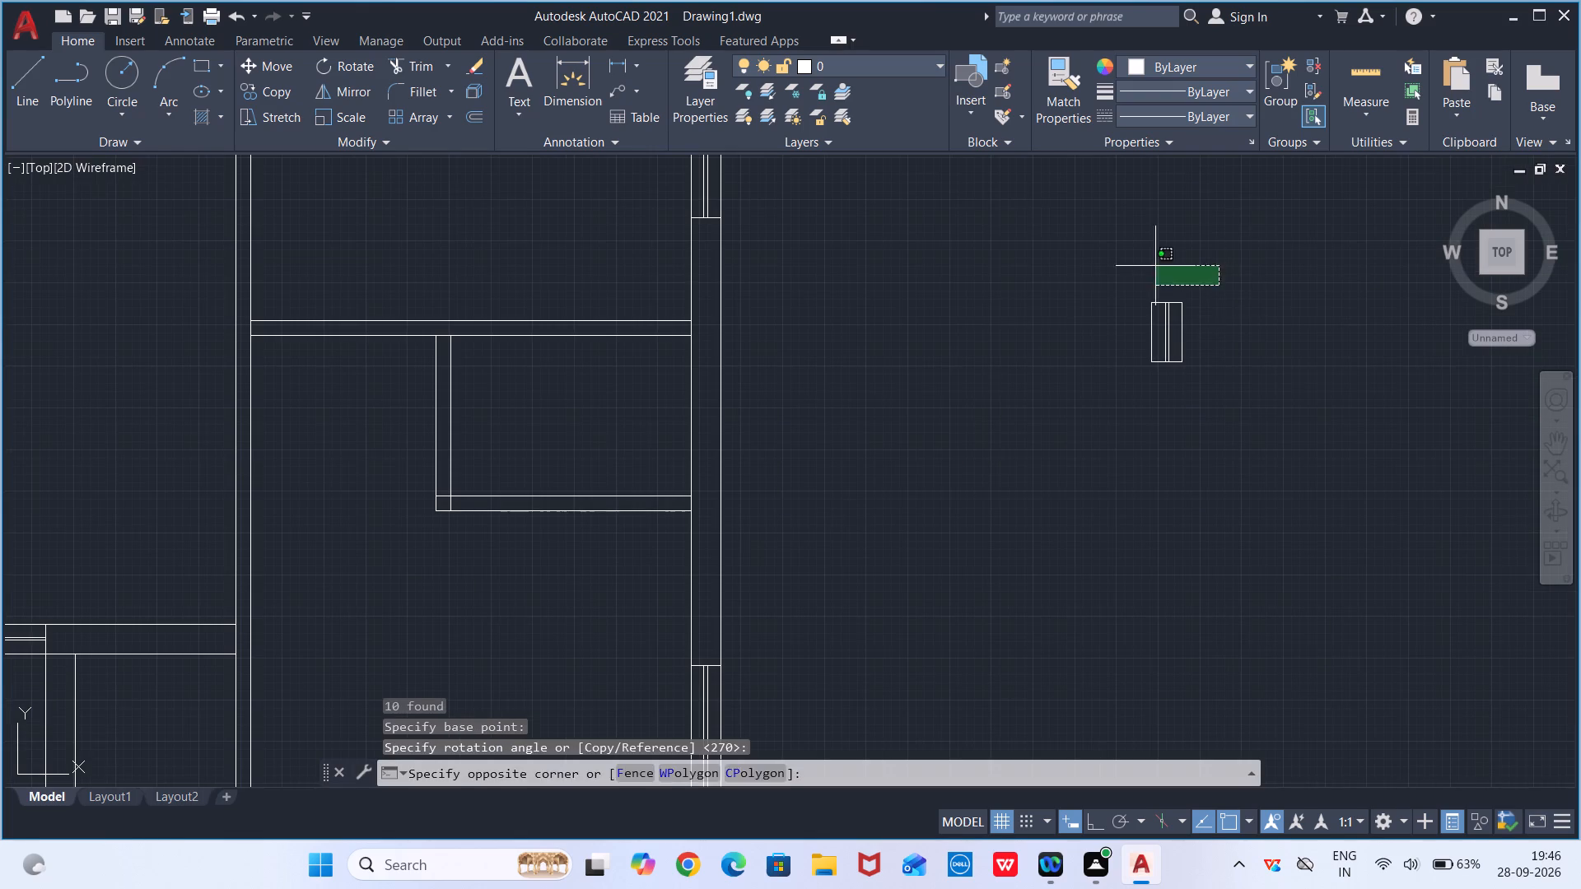
drag(1155, 266, 1306, 384)
key(c)
key(o)
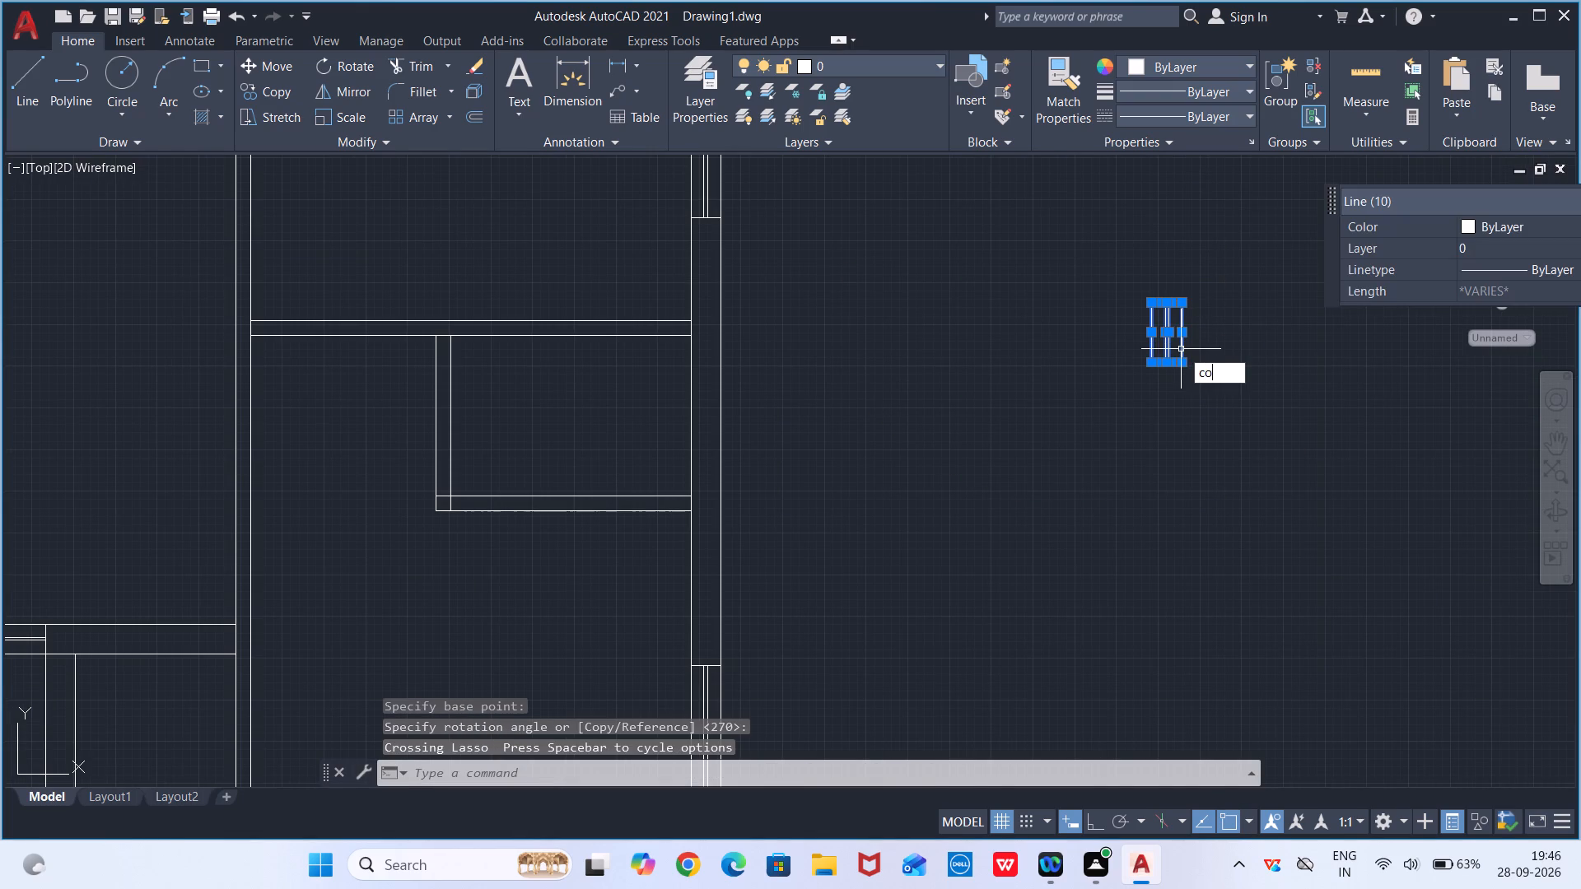
key(Return)
scroll(1179, 351, up, 1)
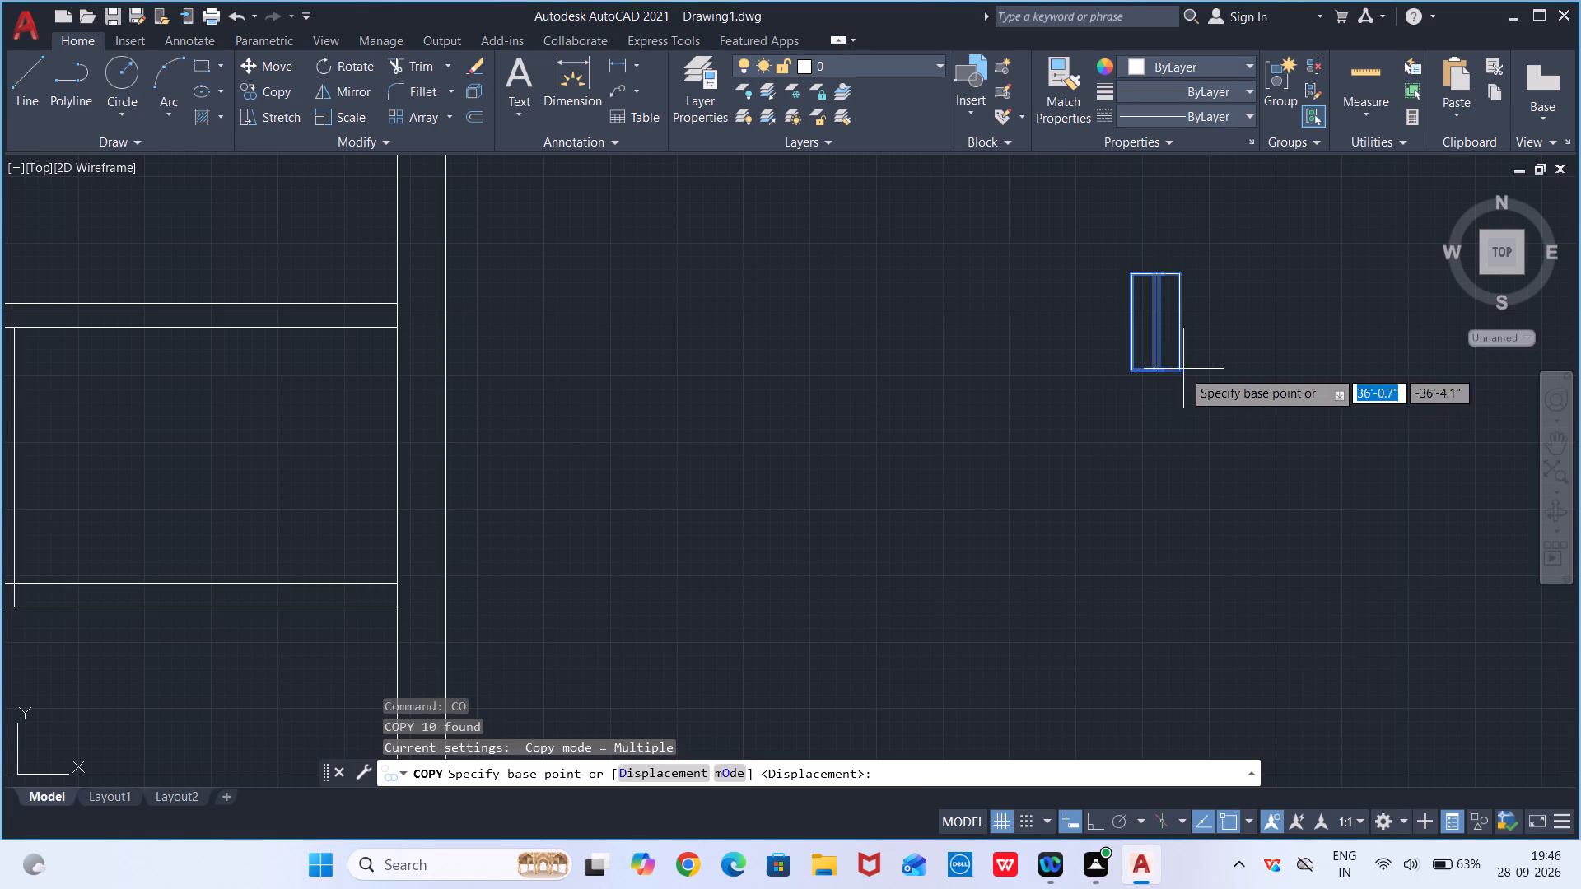
click(1180, 367)
scroll(302, 596, down, 3)
middle_drag(310, 575, 562, 566)
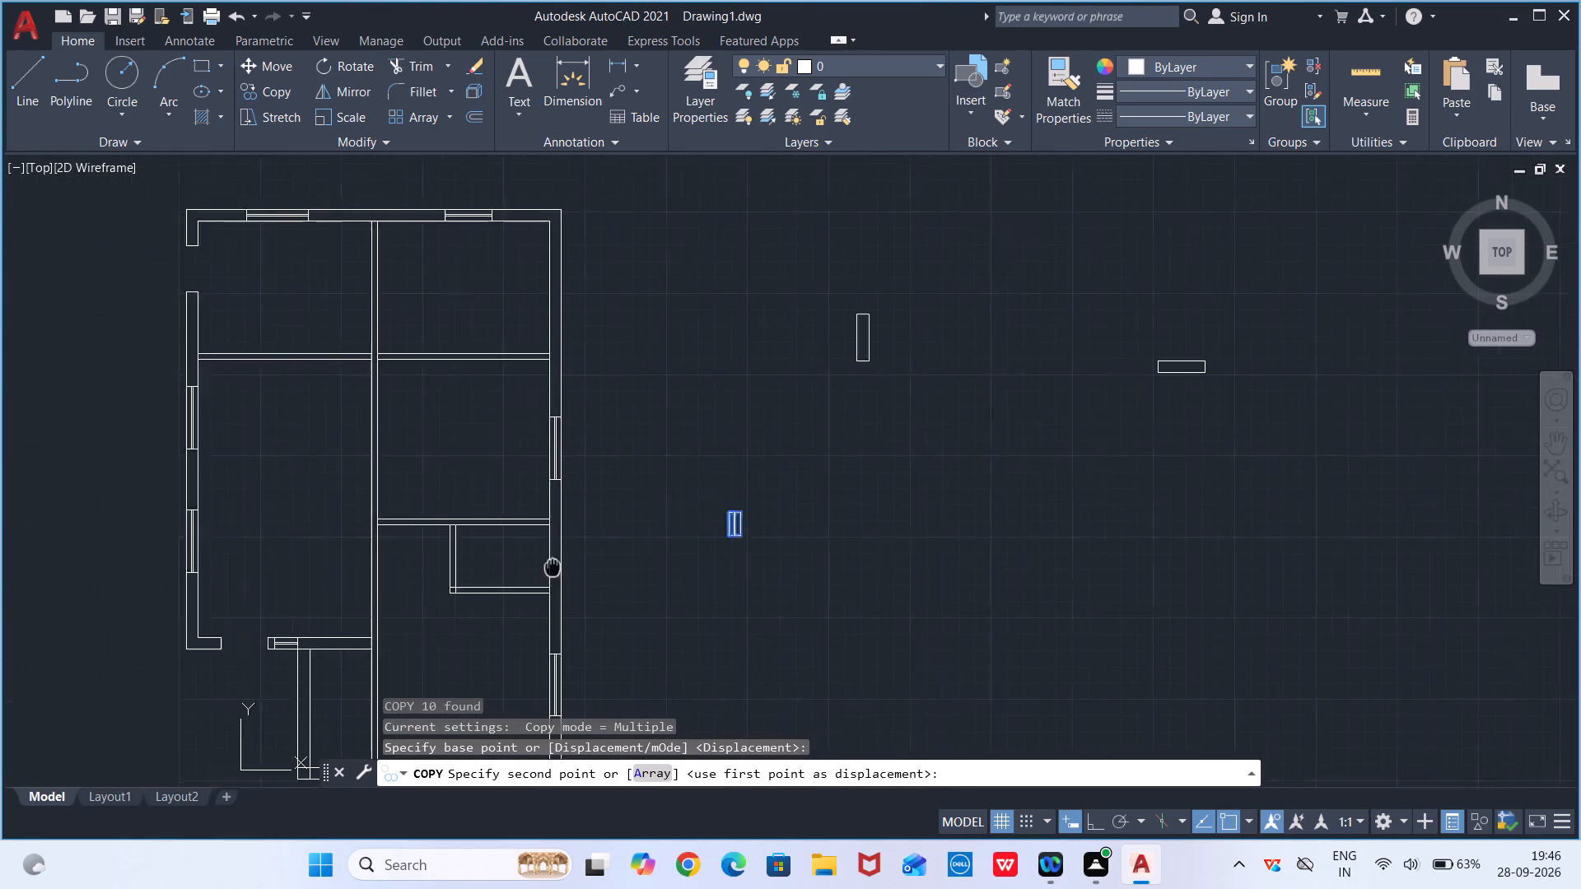
middle_drag(562, 566, 618, 555)
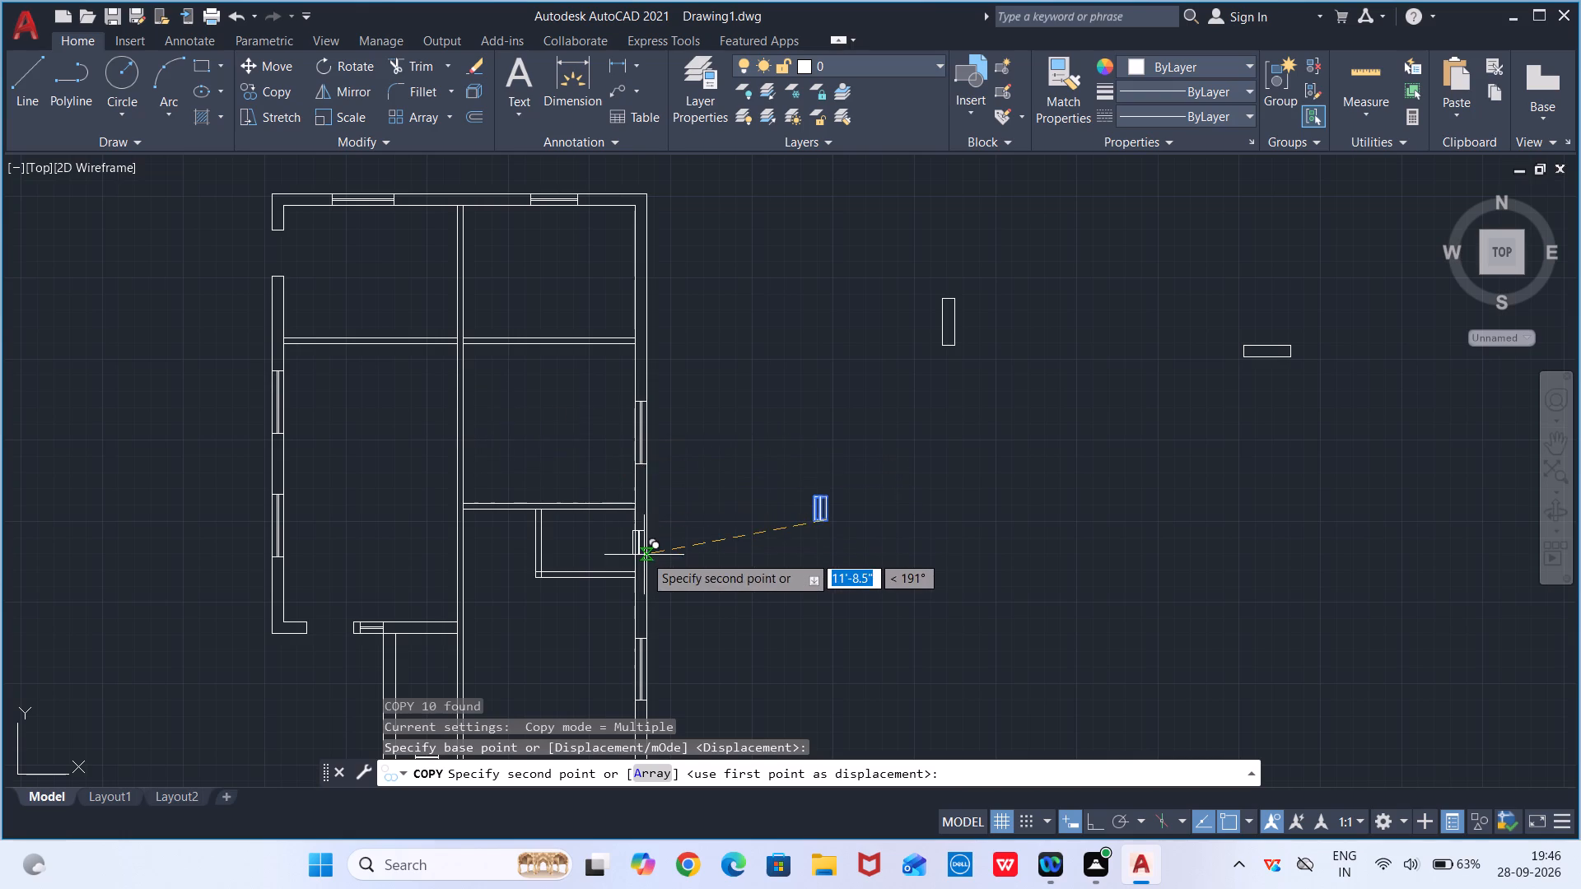
scroll(645, 555, up, 2)
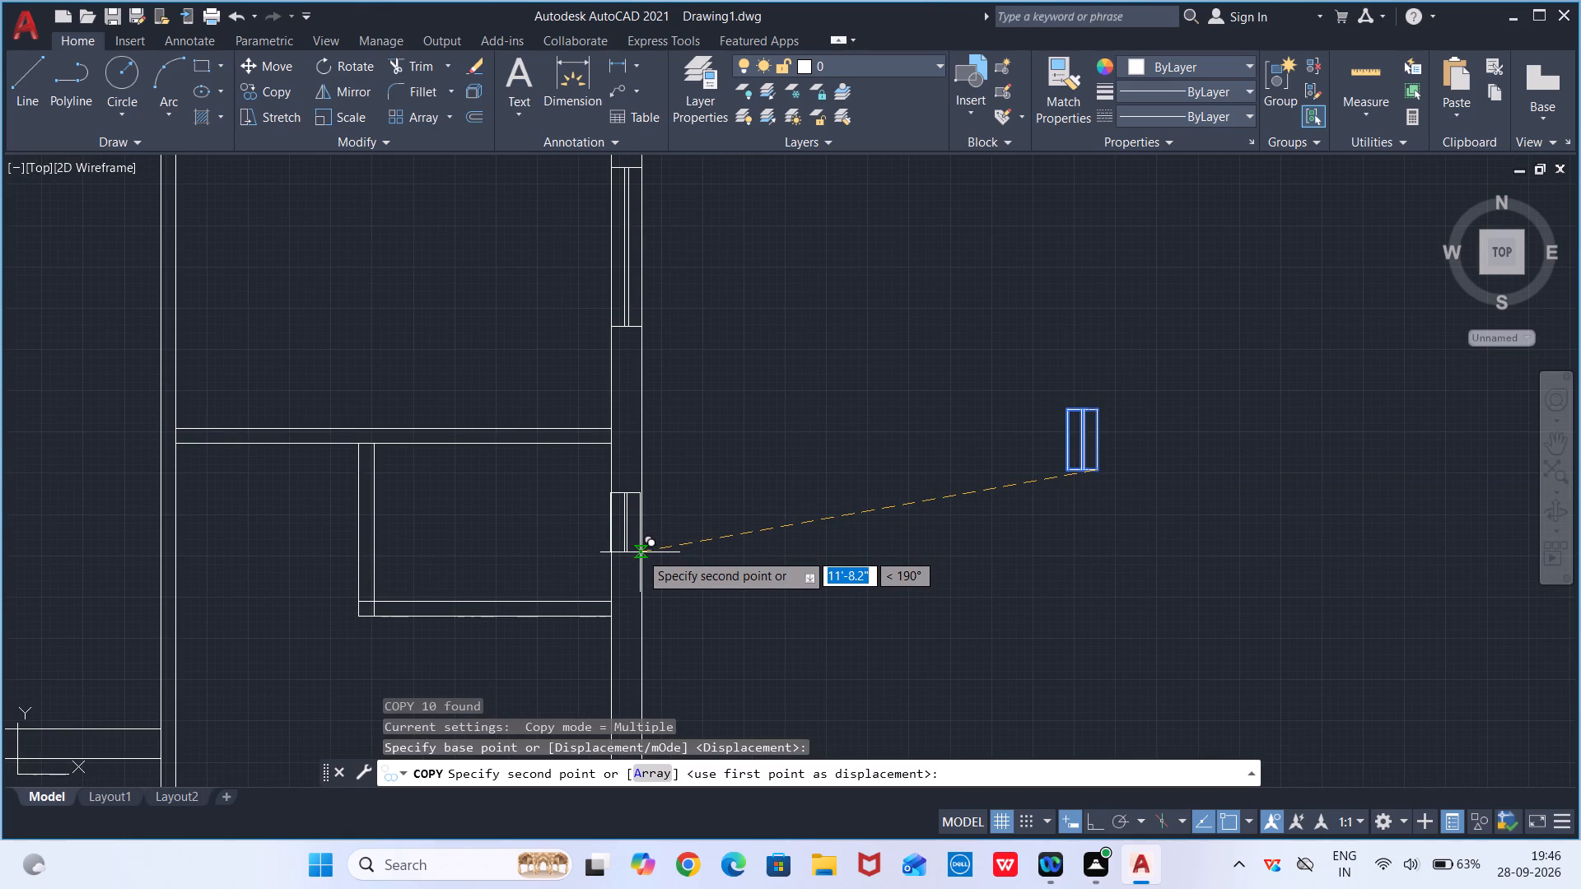
click(640, 552)
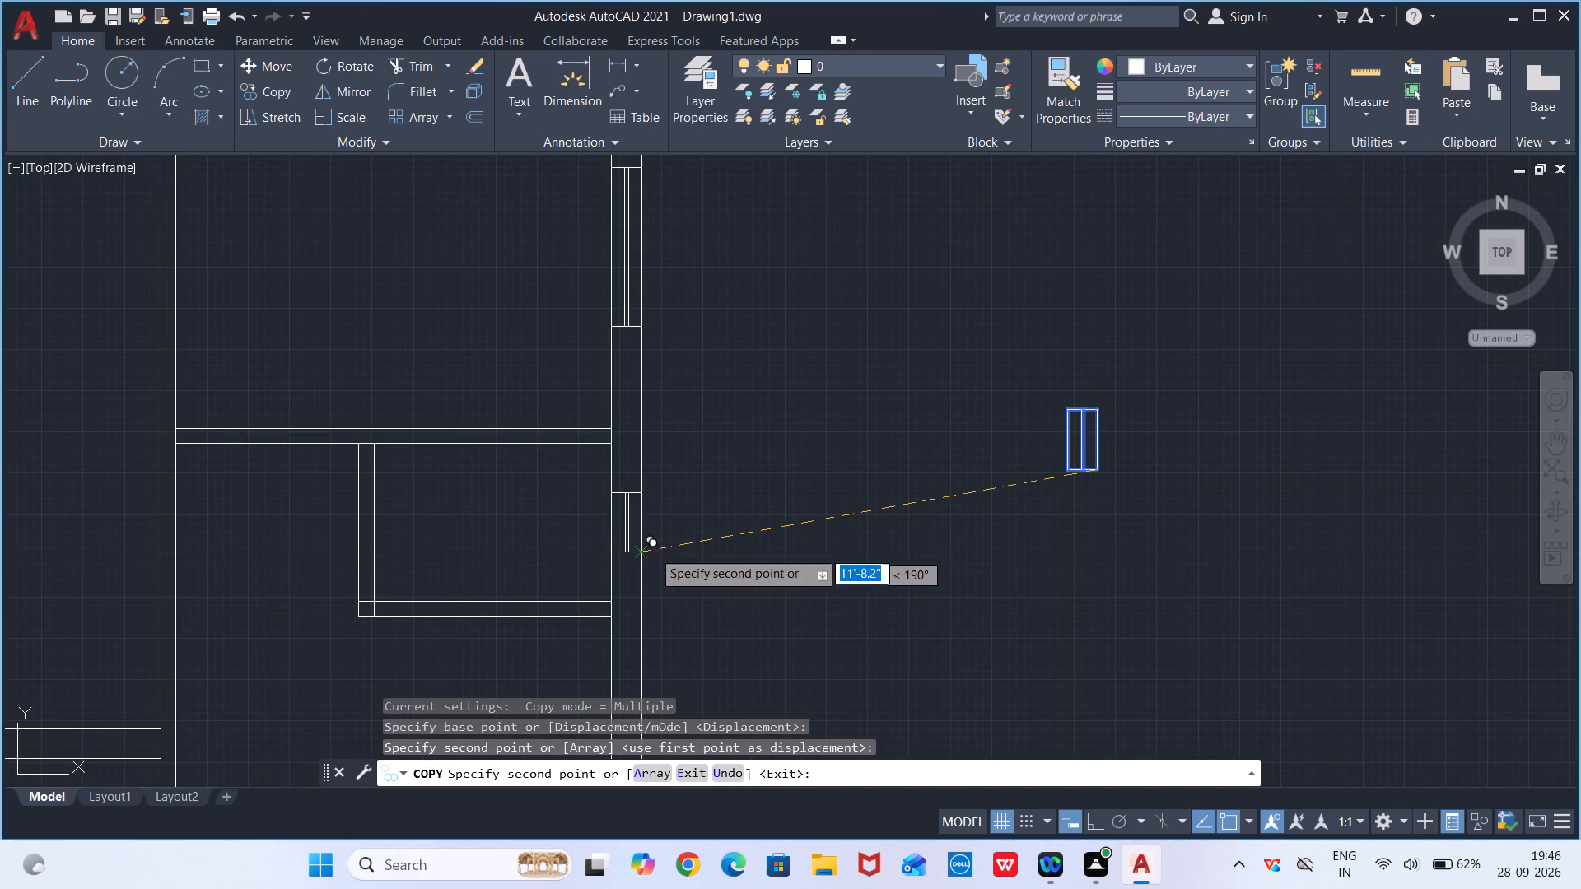
key(Escape)
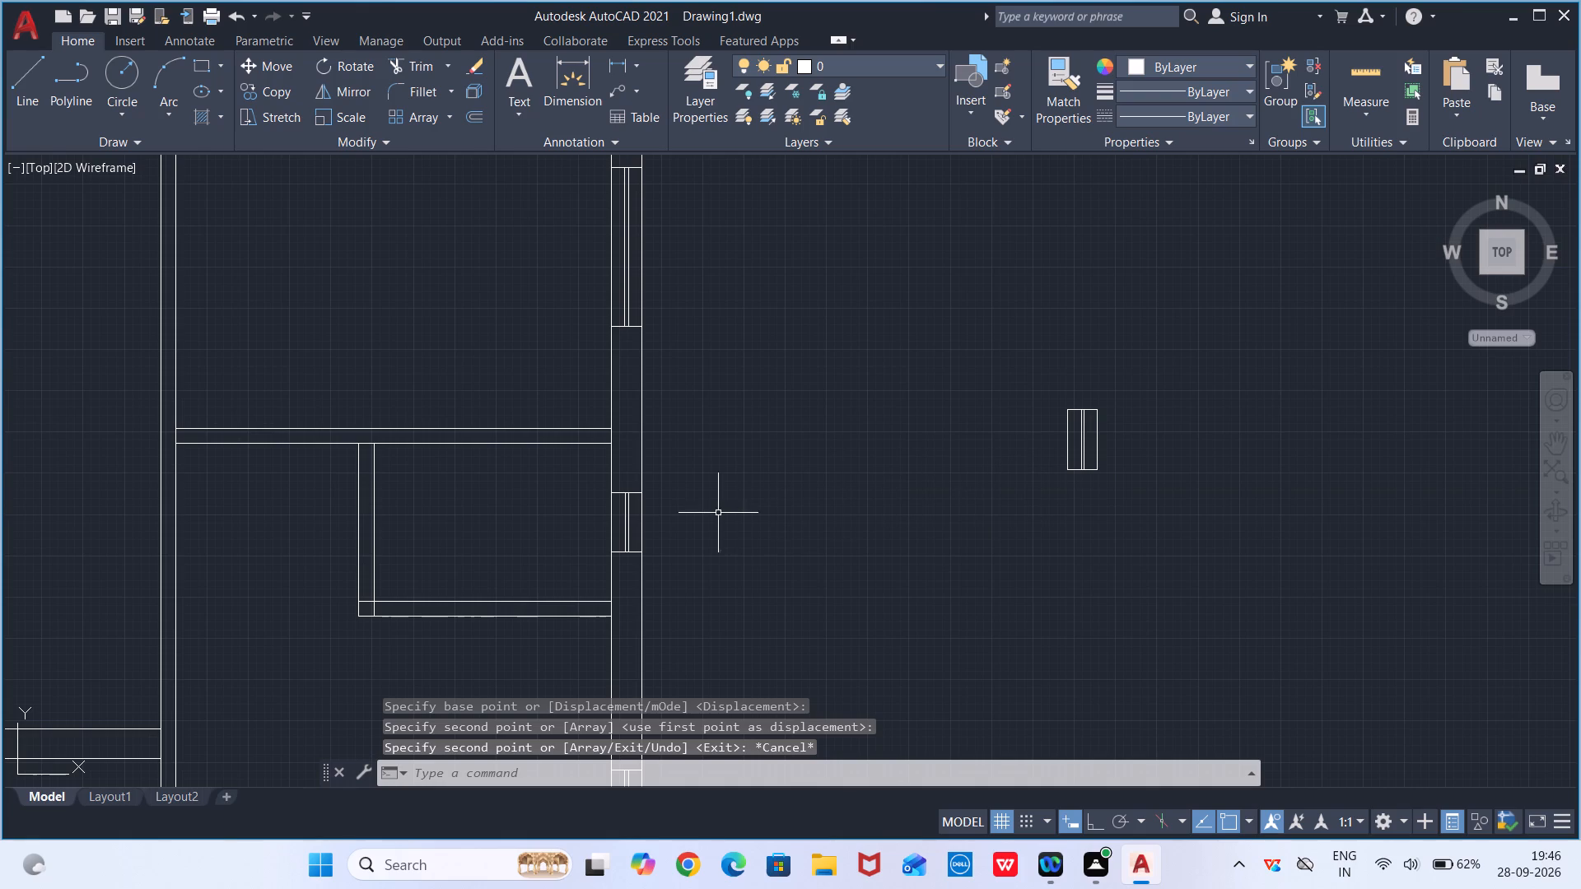
Examine the floor plan's rooms, partitions and placed windows from the upper rooms down to the lower ones.
scroll(697, 531, down, 2)
middle_drag(673, 504, 671, 412)
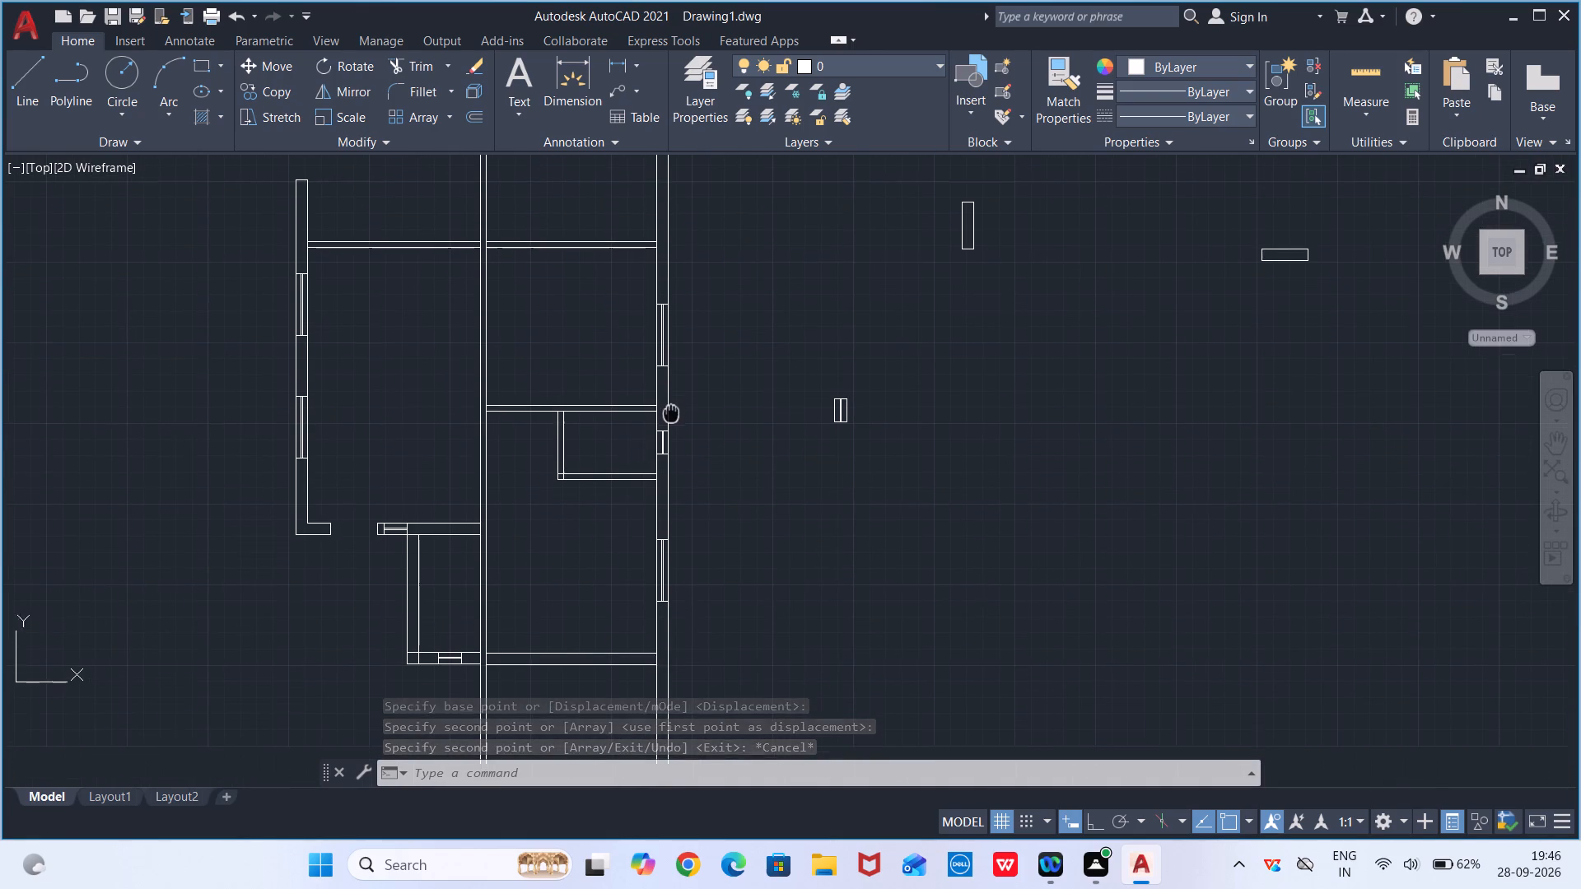
middle_drag(649, 495, 645, 477)
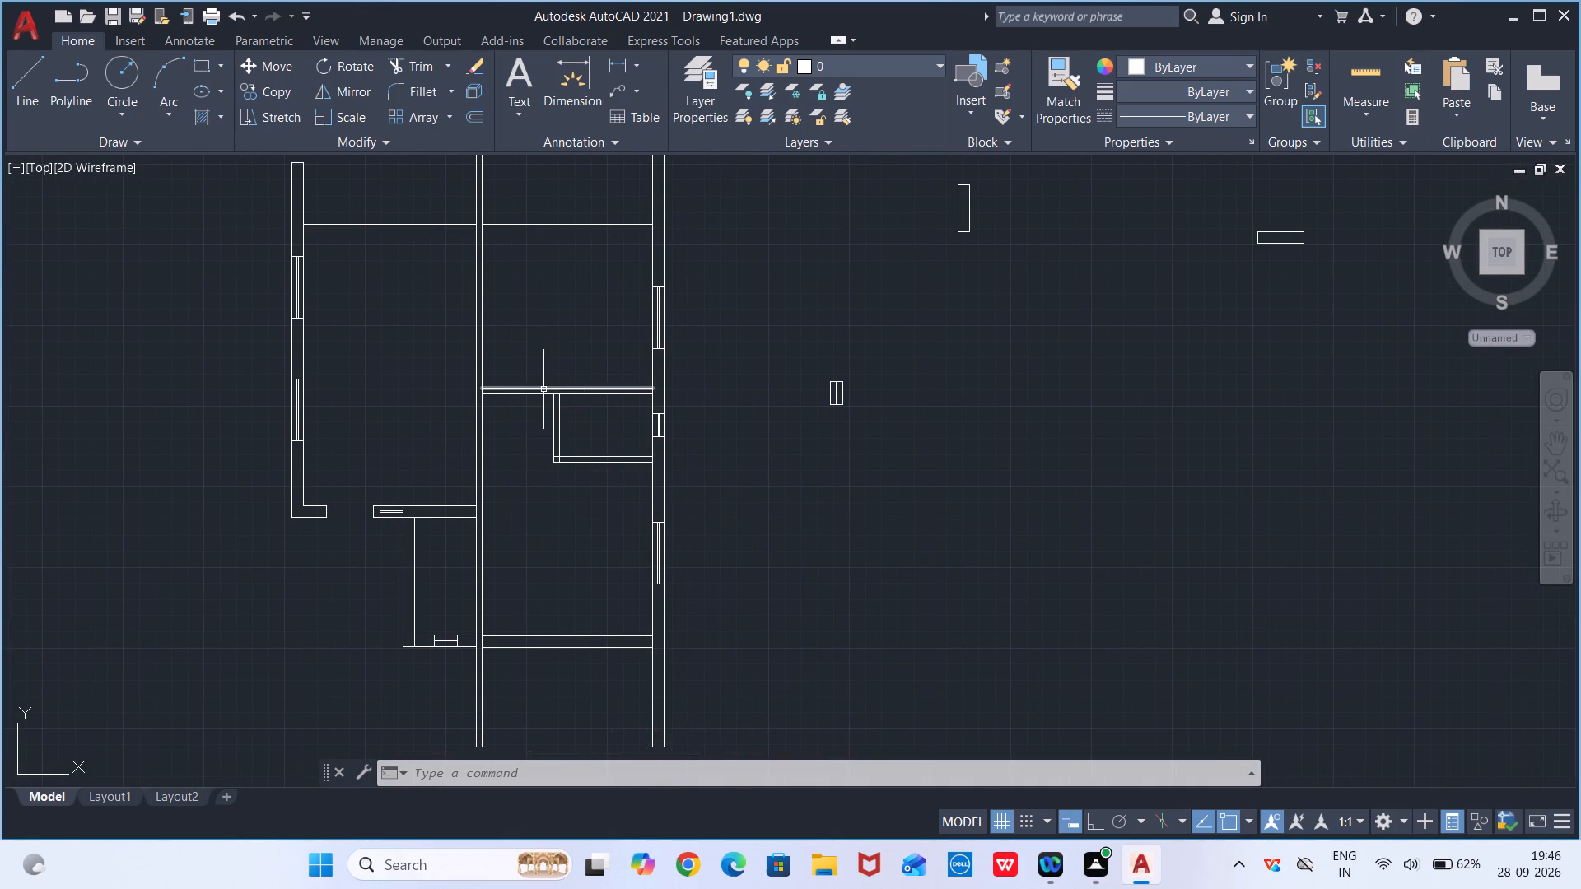
middle_drag(543, 389, 561, 590)
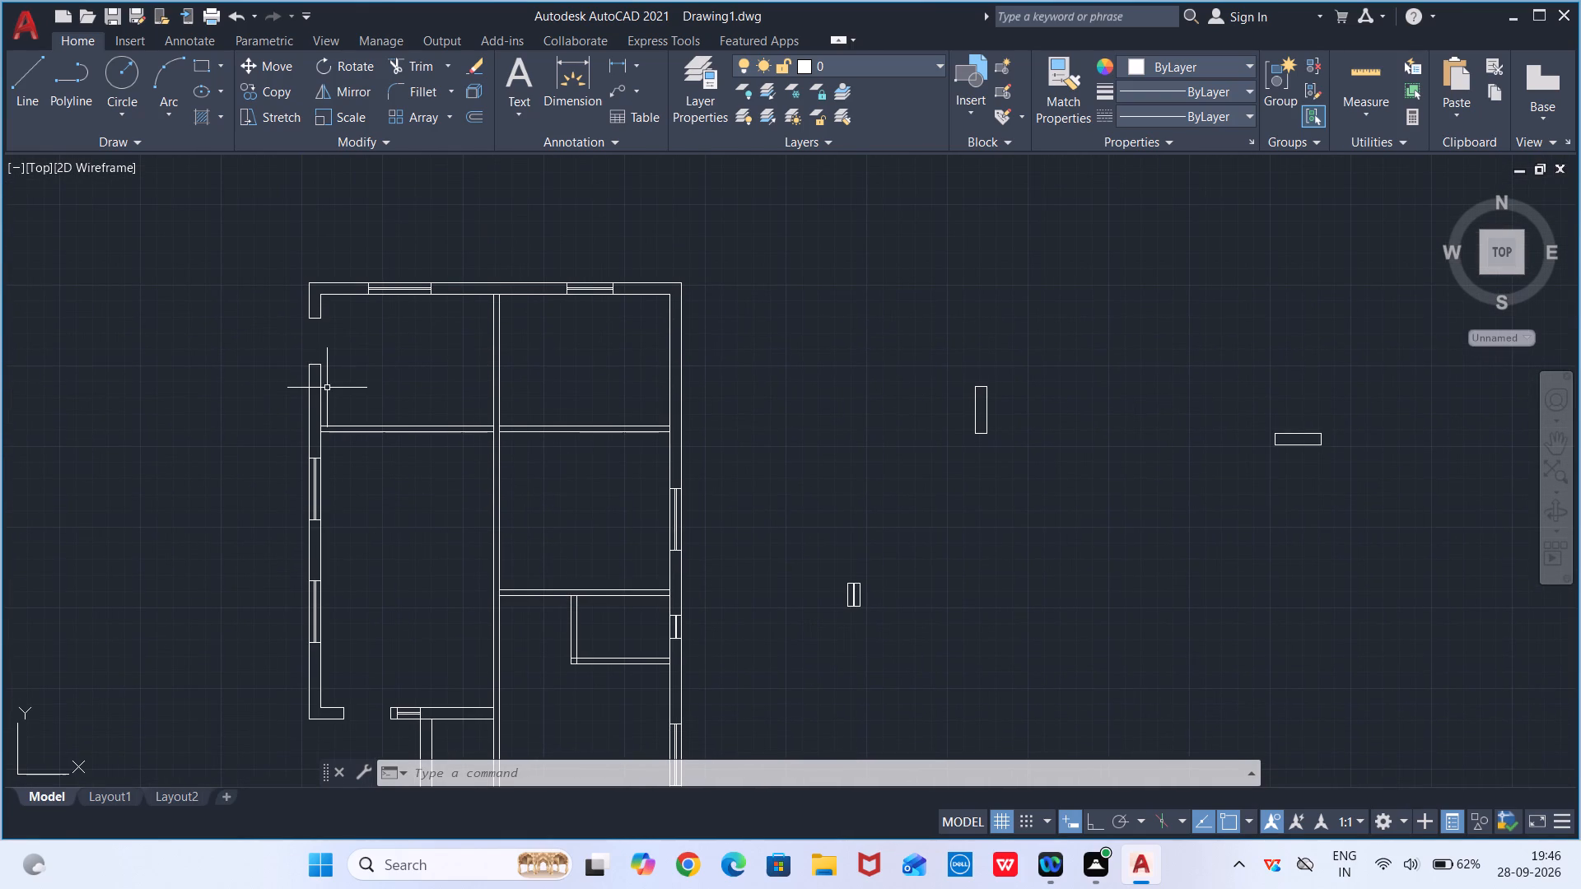
scroll(464, 378, up, 1)
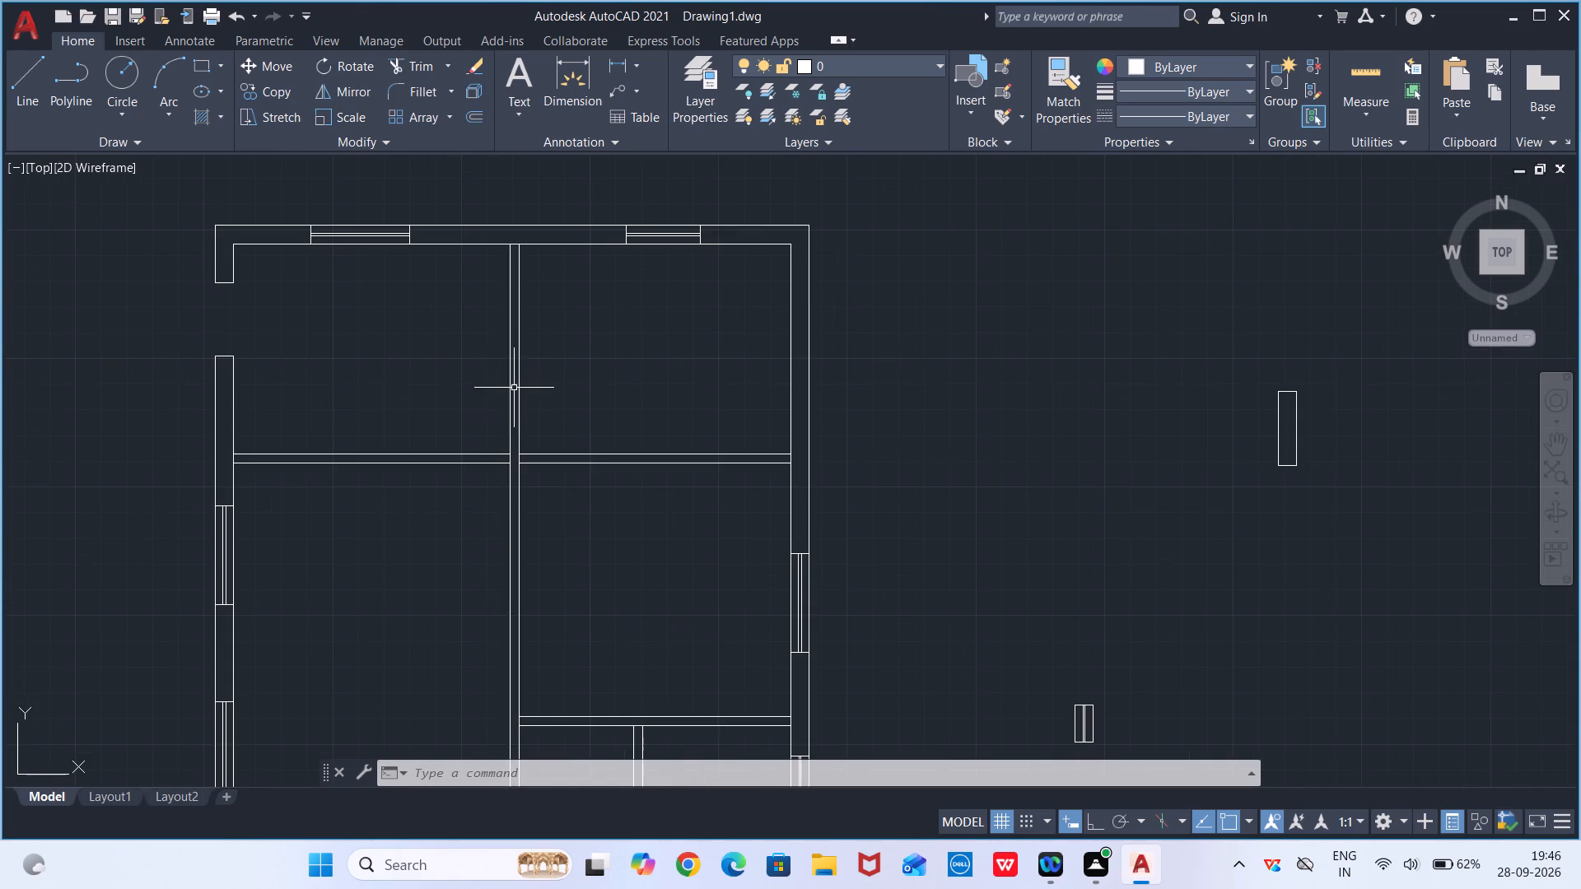
scroll(514, 387, up, 1)
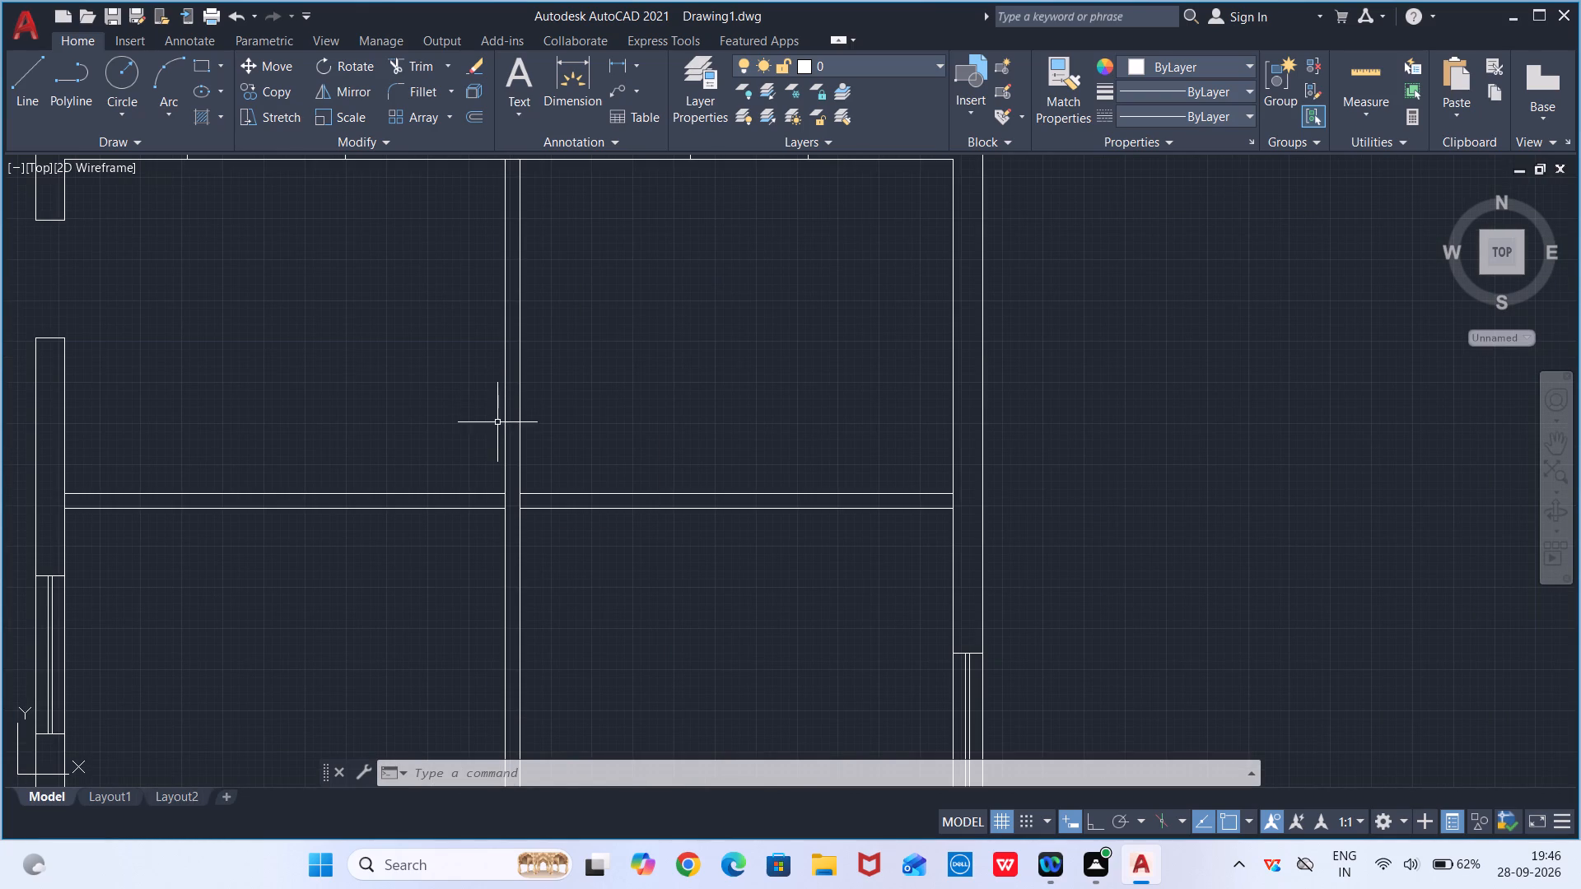
scroll(501, 426, down, 3)
middle_drag(547, 495, 515, 457)
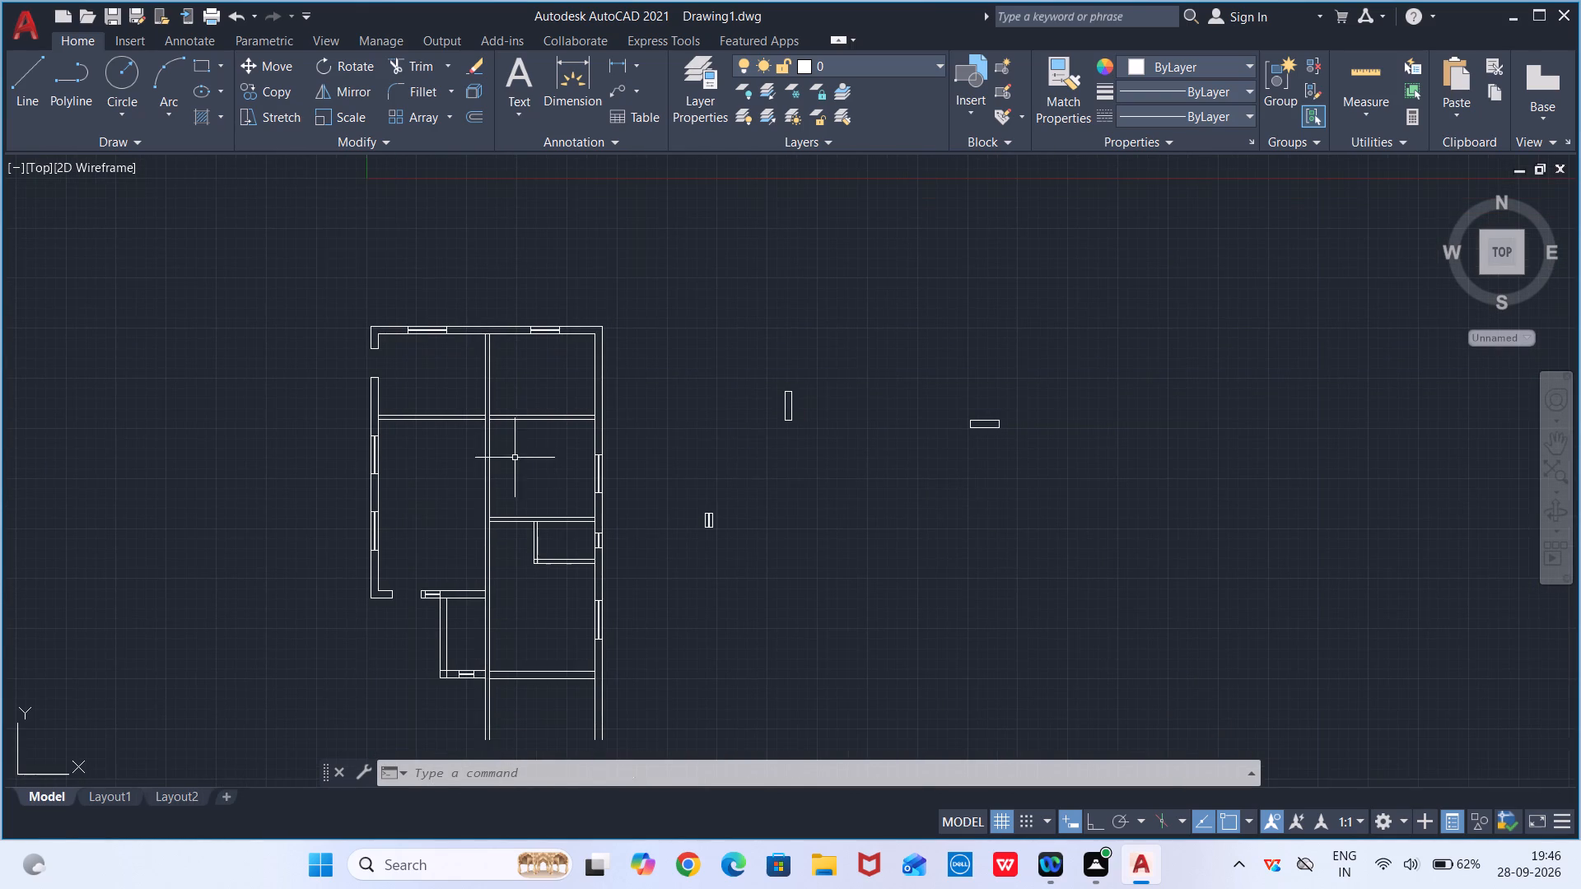
scroll(517, 491, up, 2)
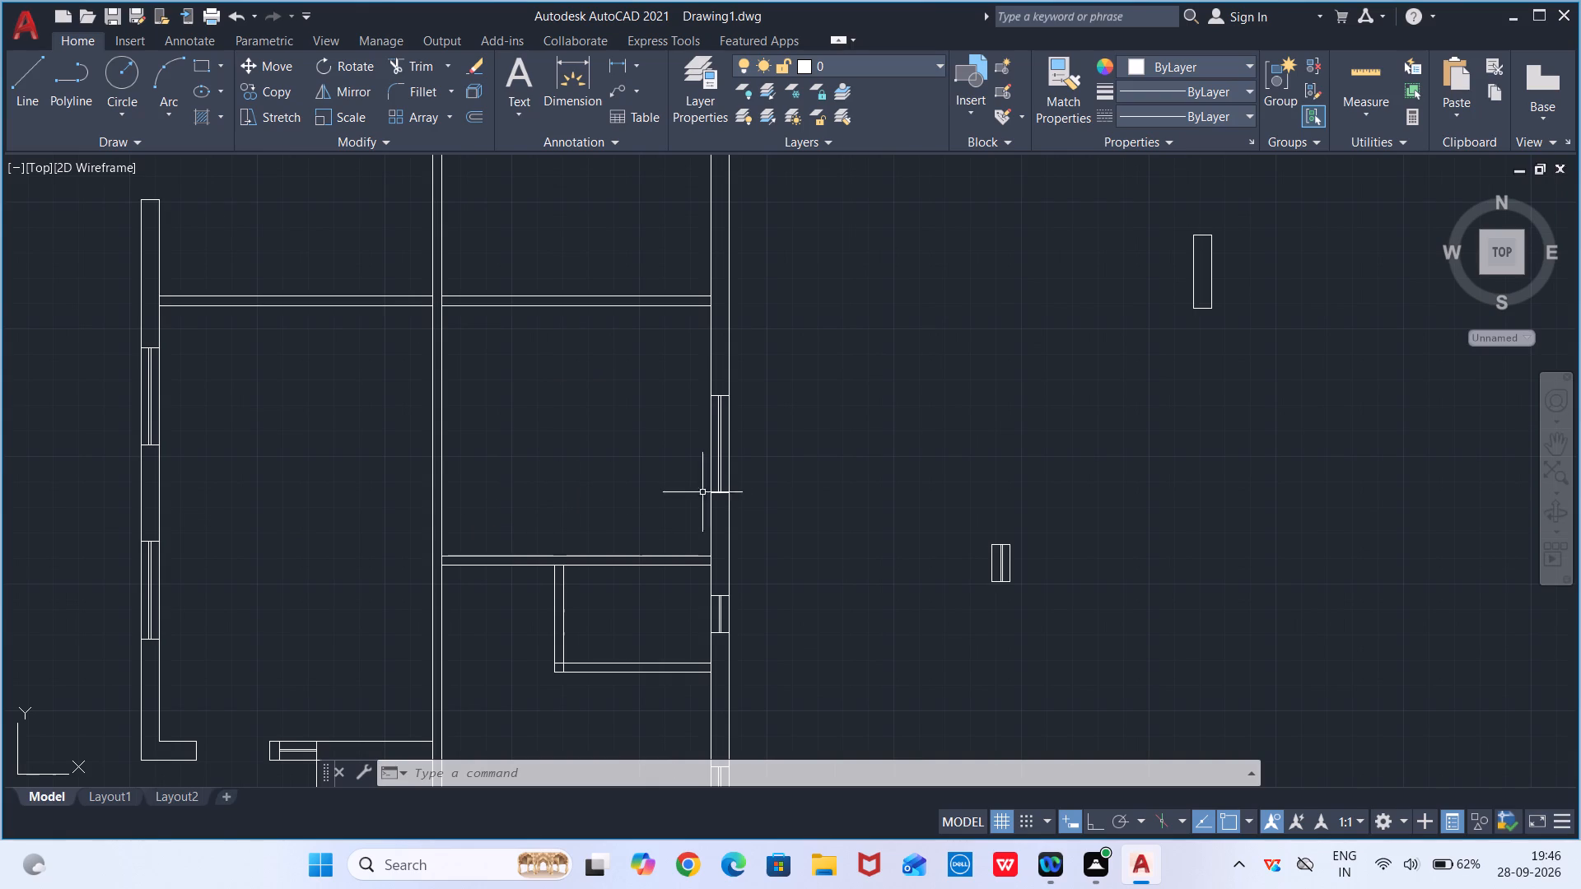
Draw a closed 3' by 4.5" horizontal rectangle of lines in the empty space right of the plan, with Ortho on.
key(l)
key(Return)
click(1074, 482)
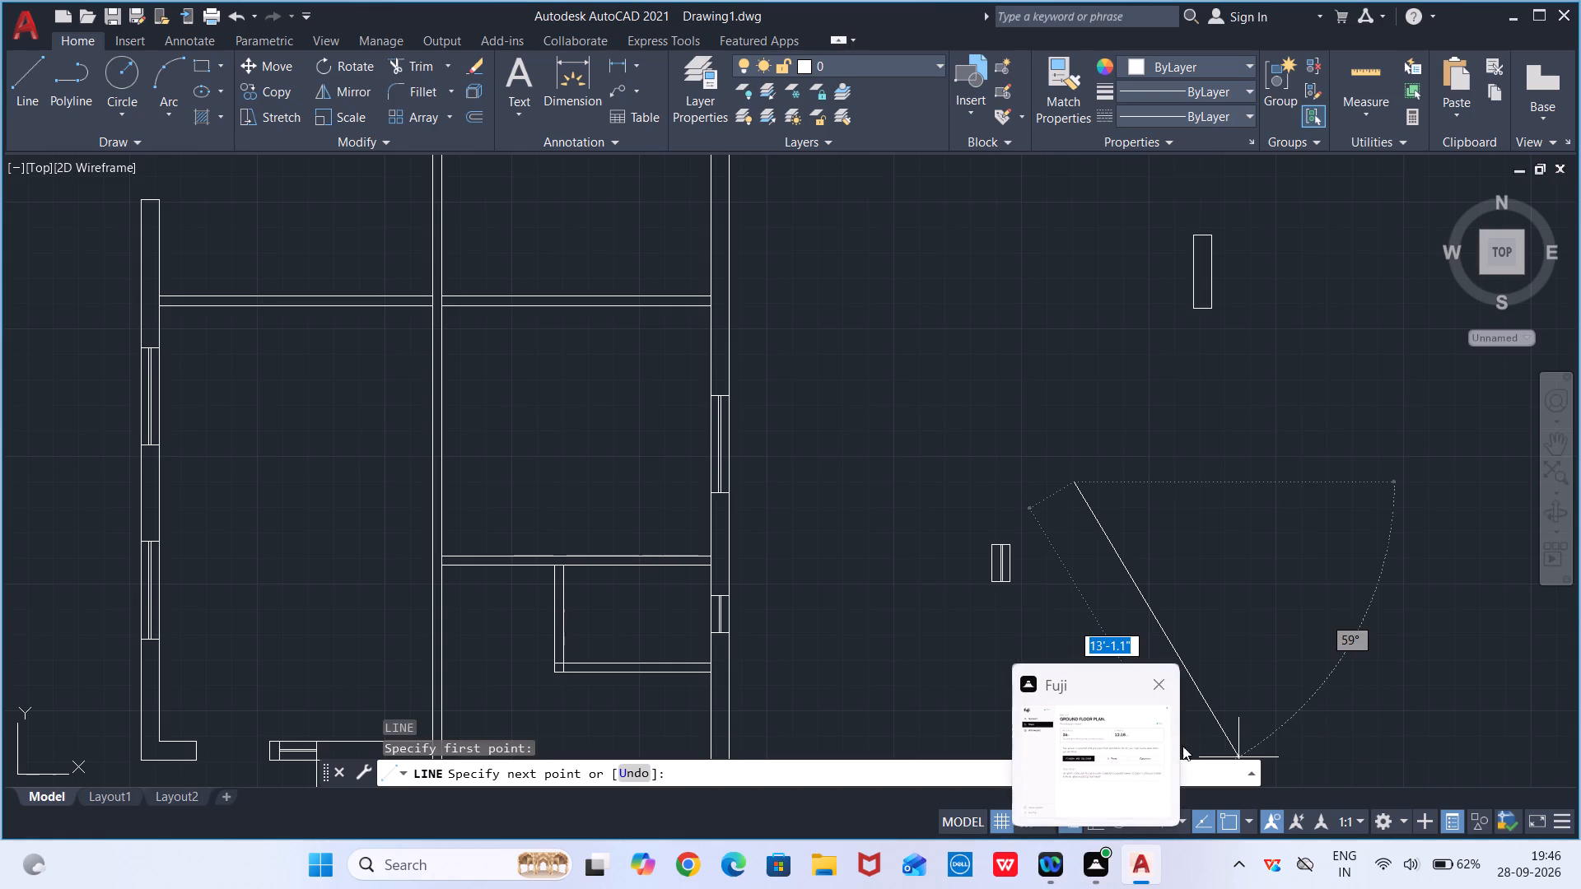
click(1090, 819)
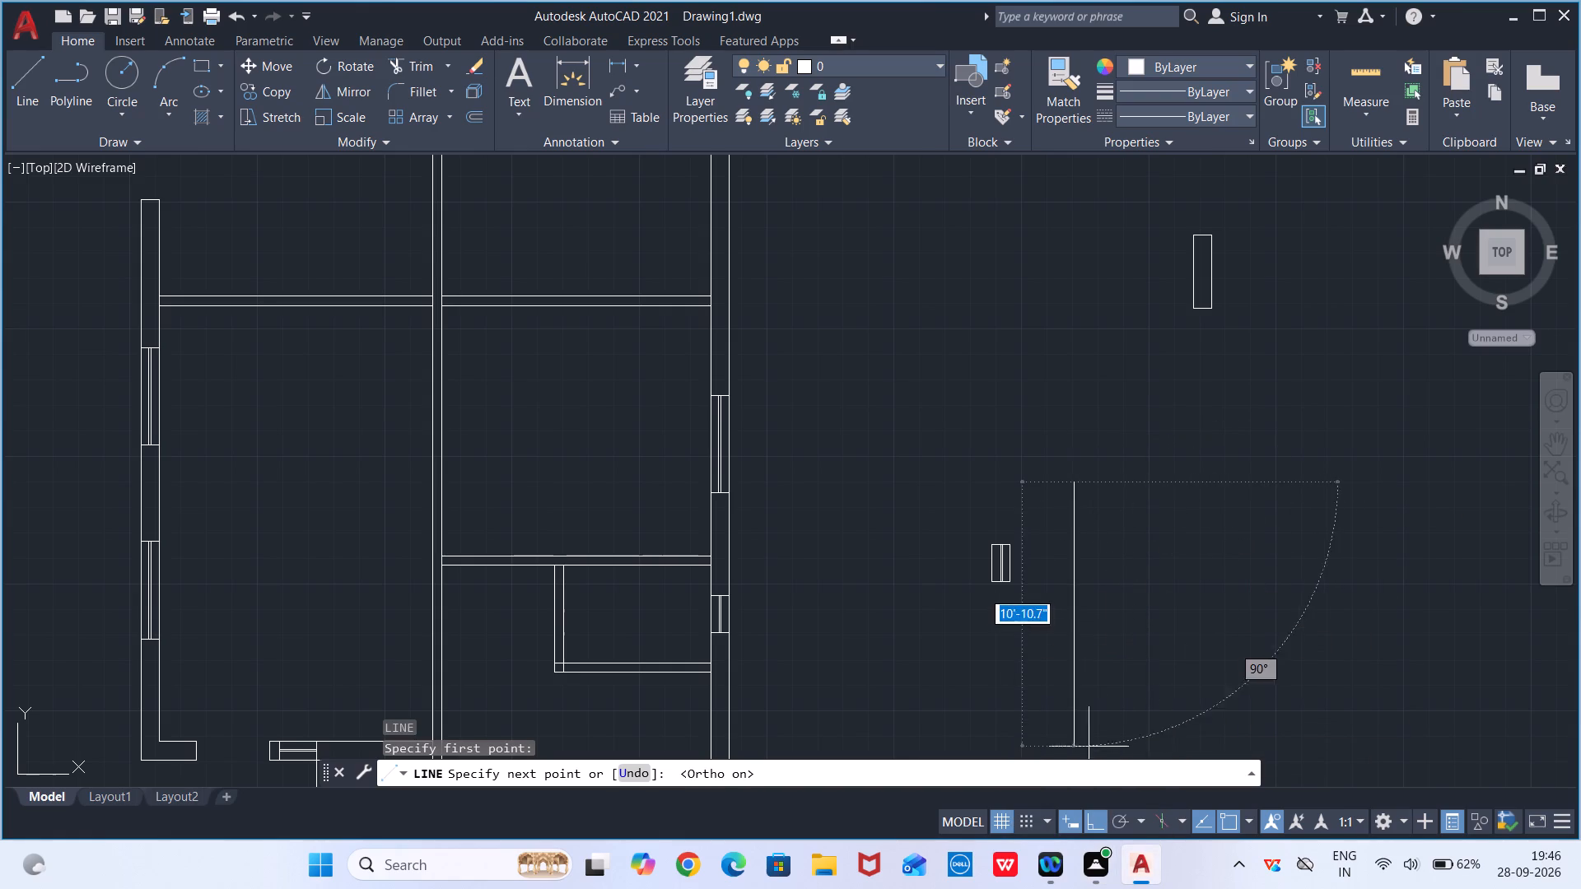
key(3)
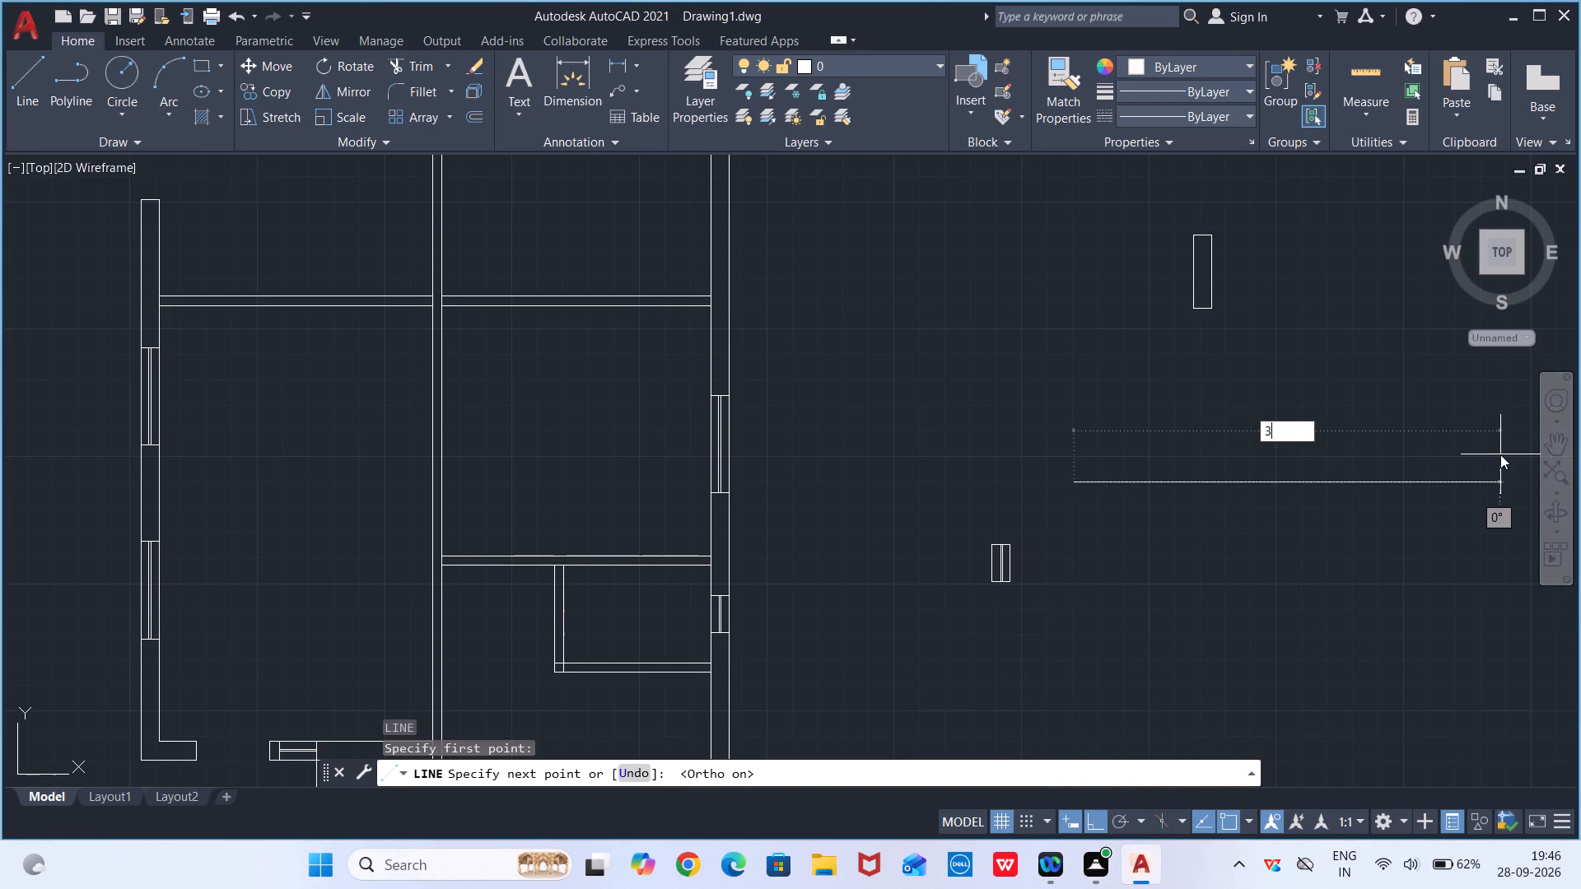
key(apostrophe)
key(Return)
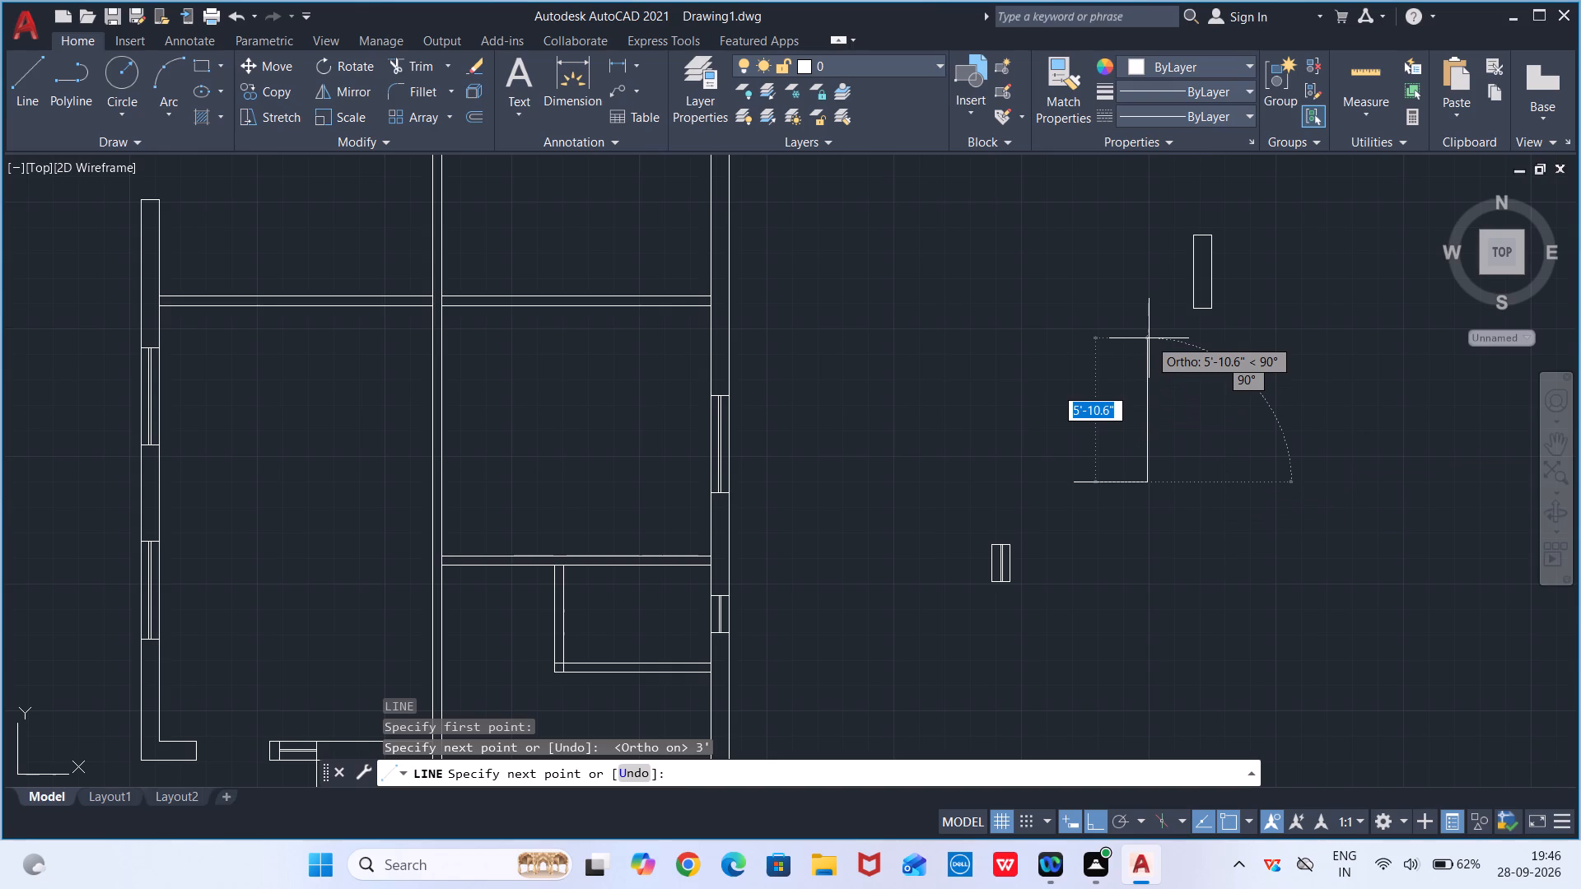
key(1)
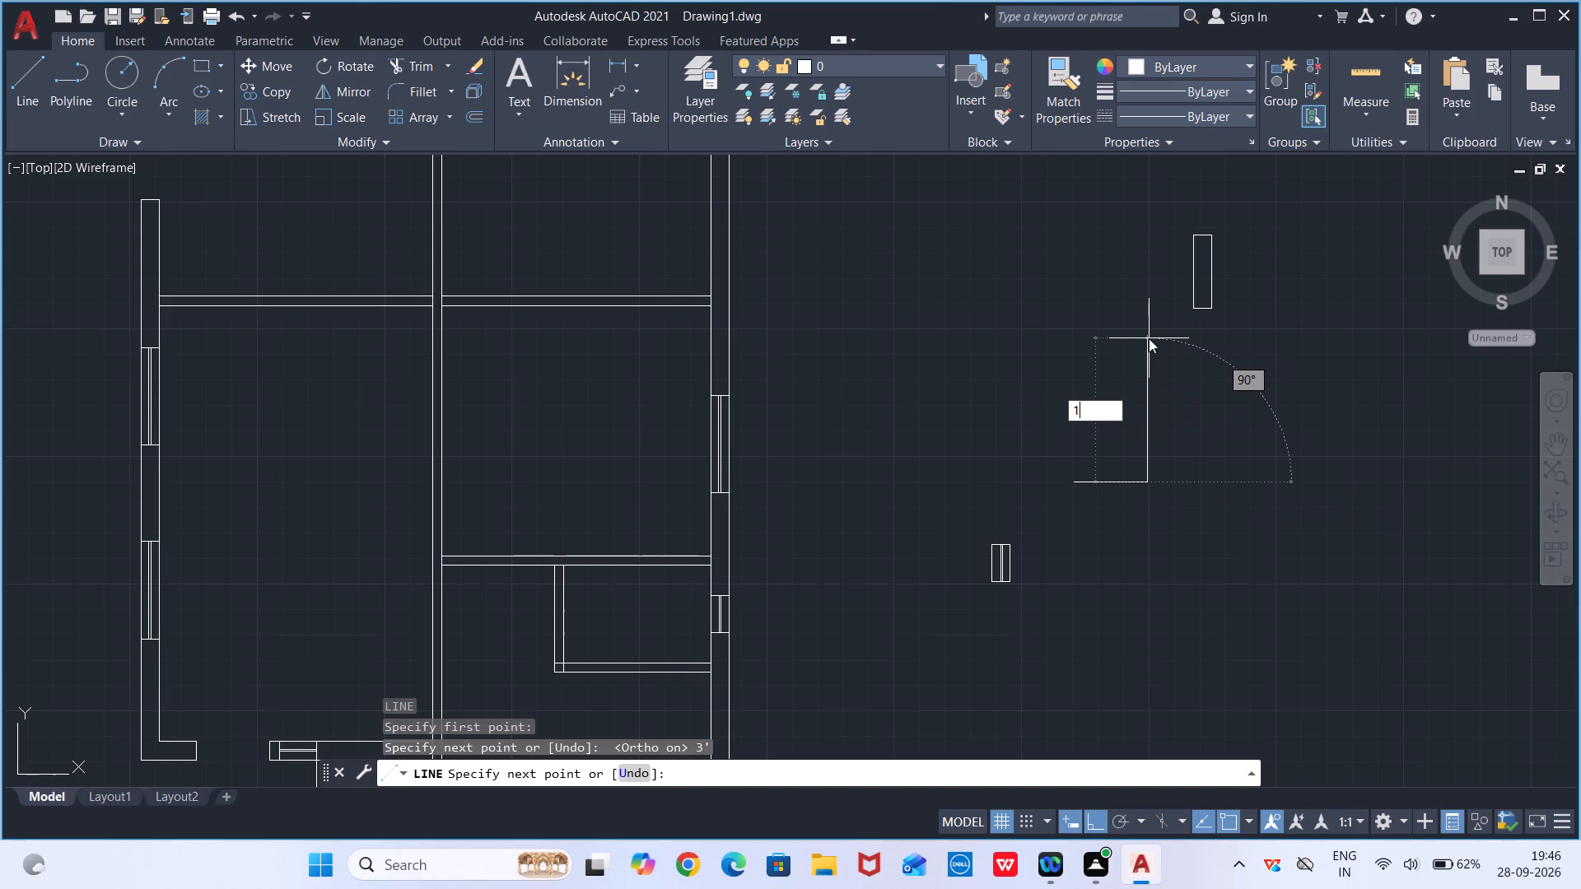
key(BackSpace)
text(4.5")
key(Return)
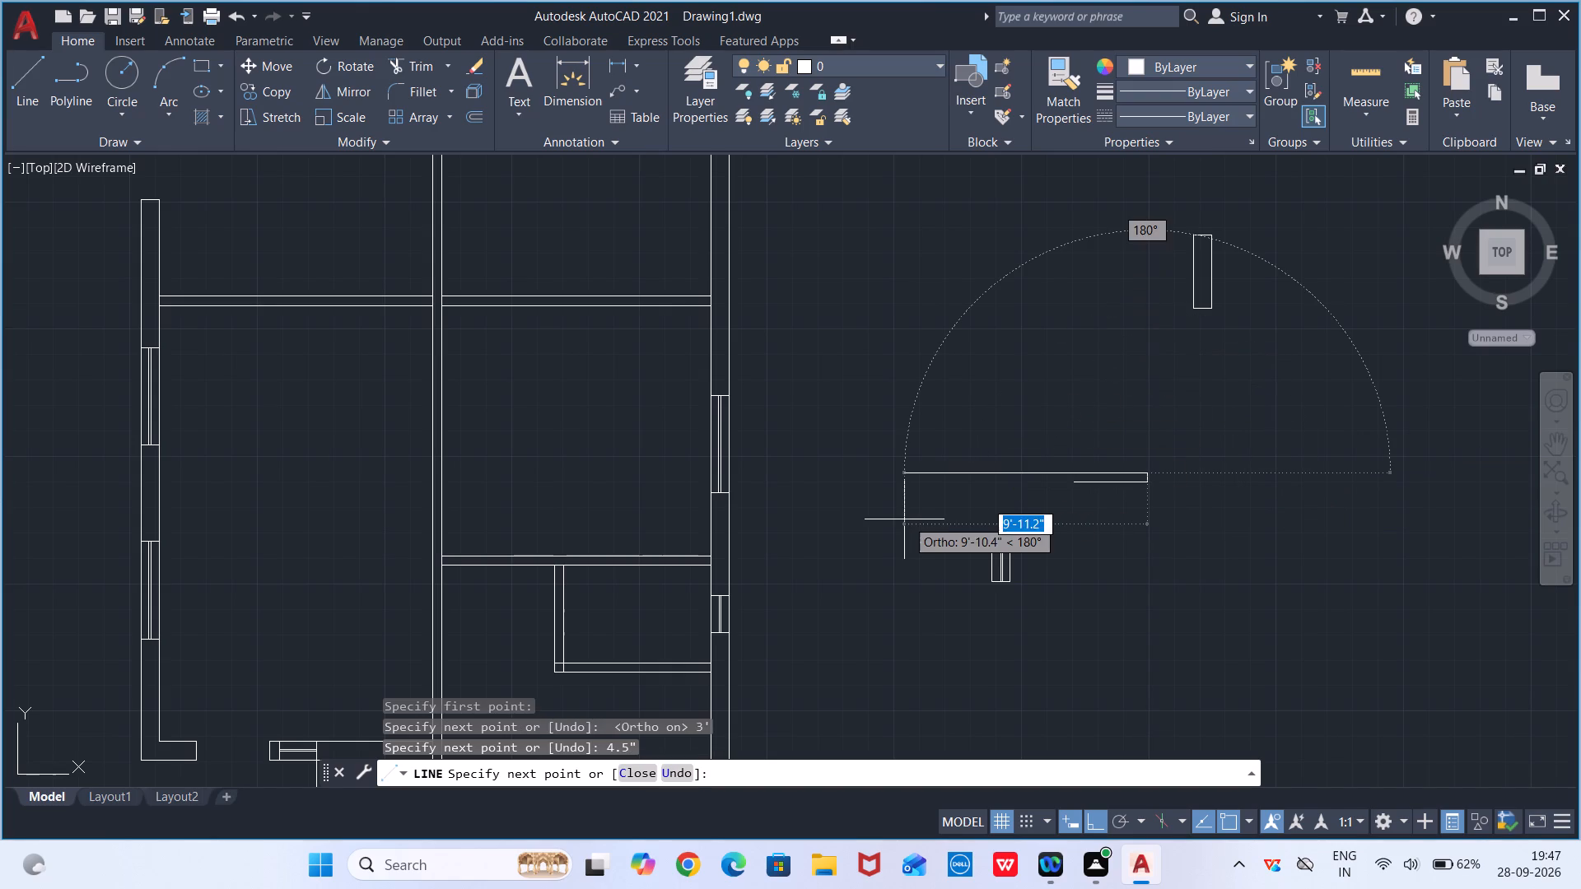
text(3')
key(Return)
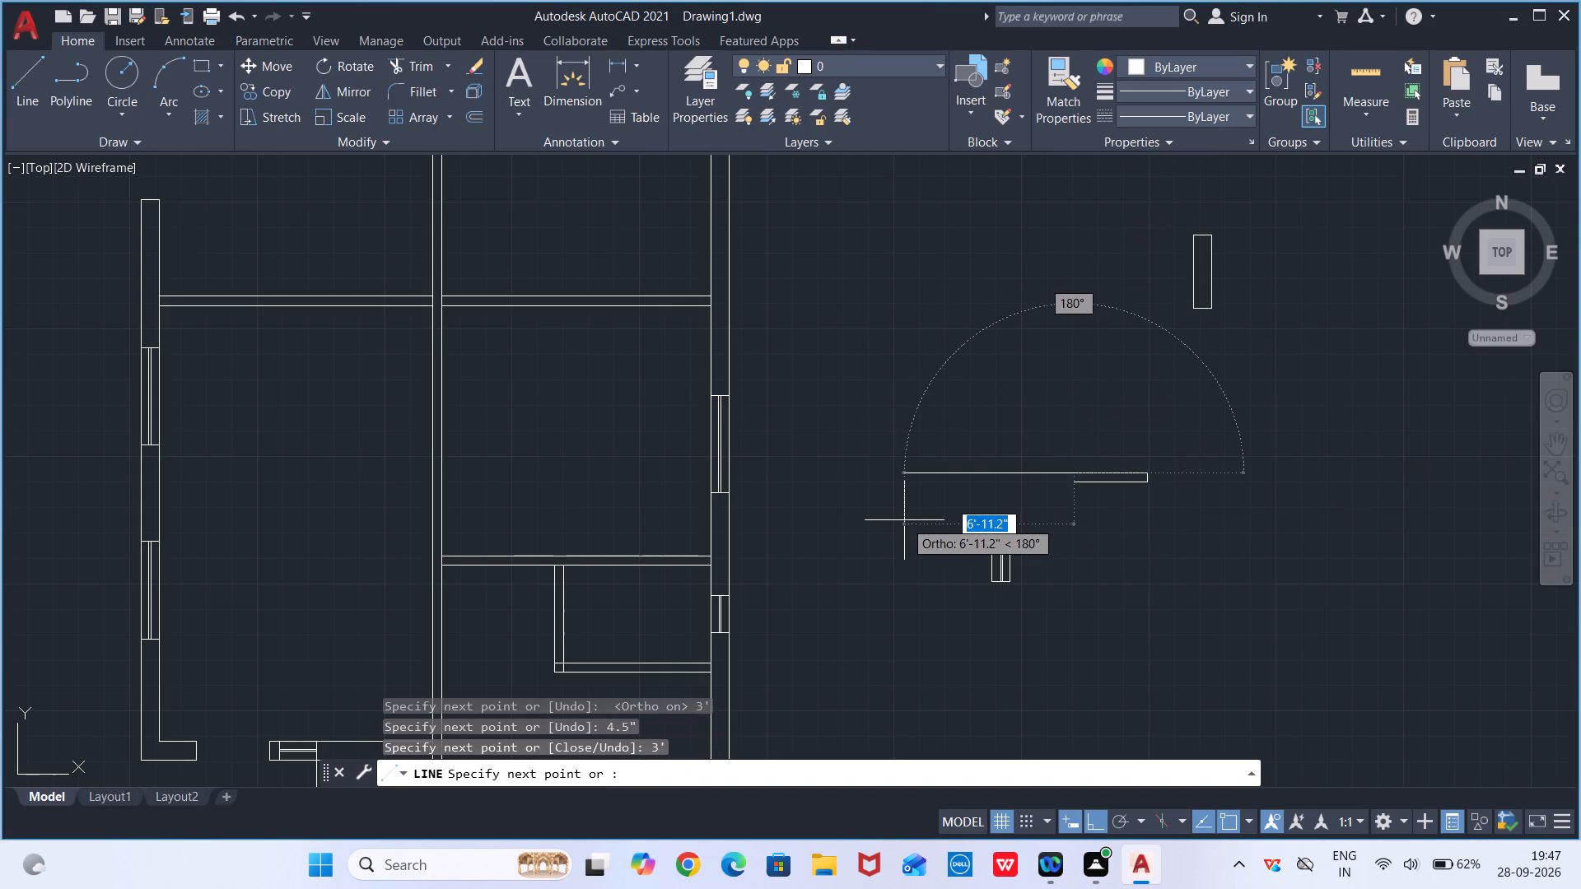
scroll(1100, 421, up, 4)
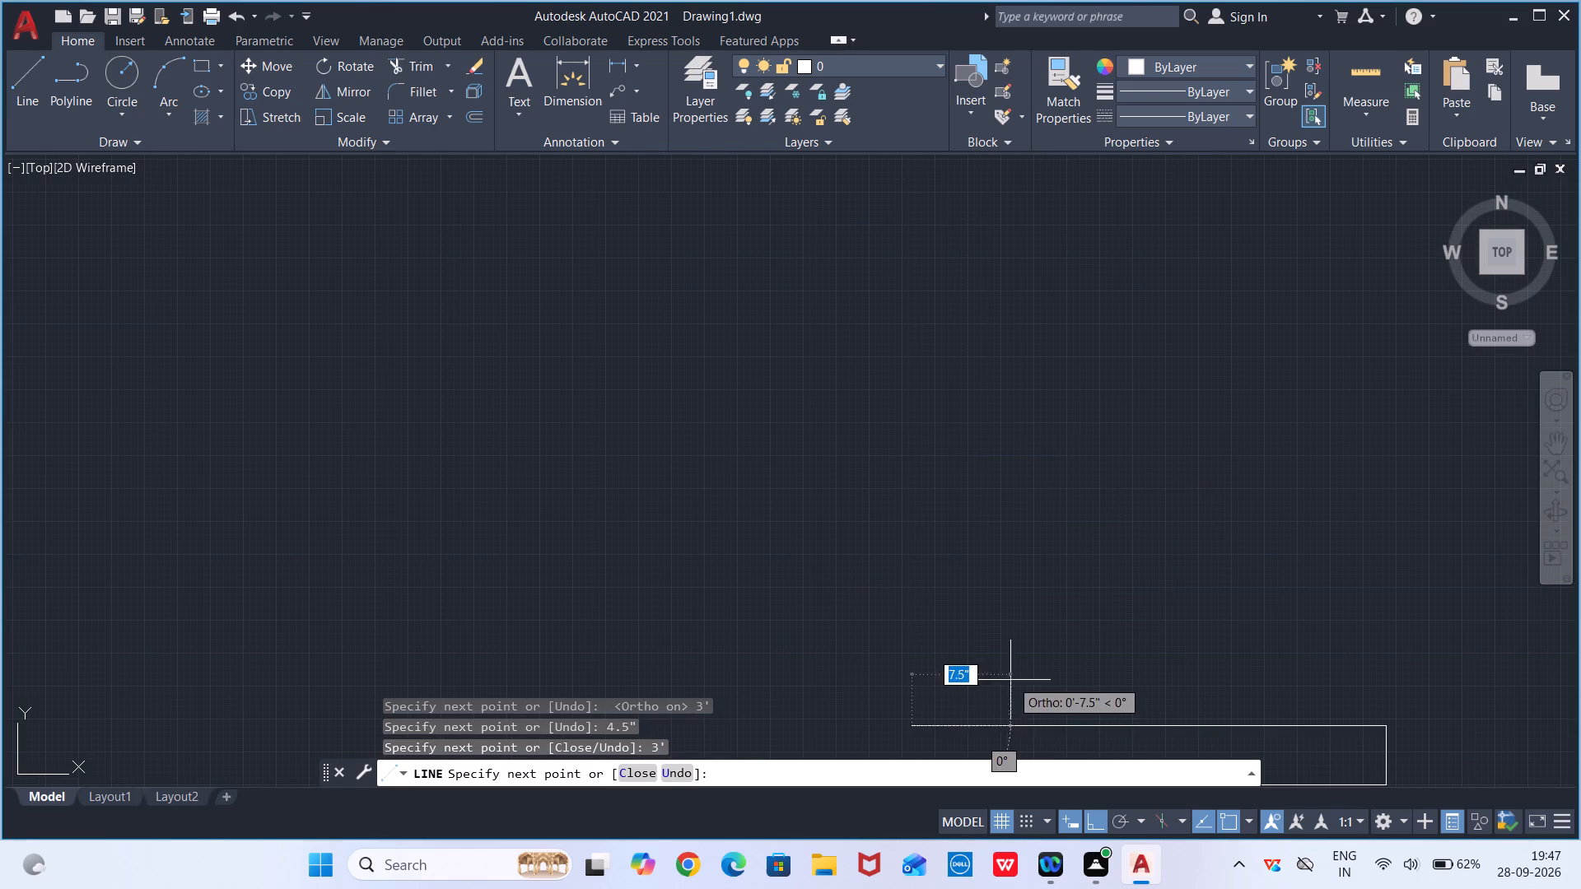
middle_drag(1010, 674, 962, 426)
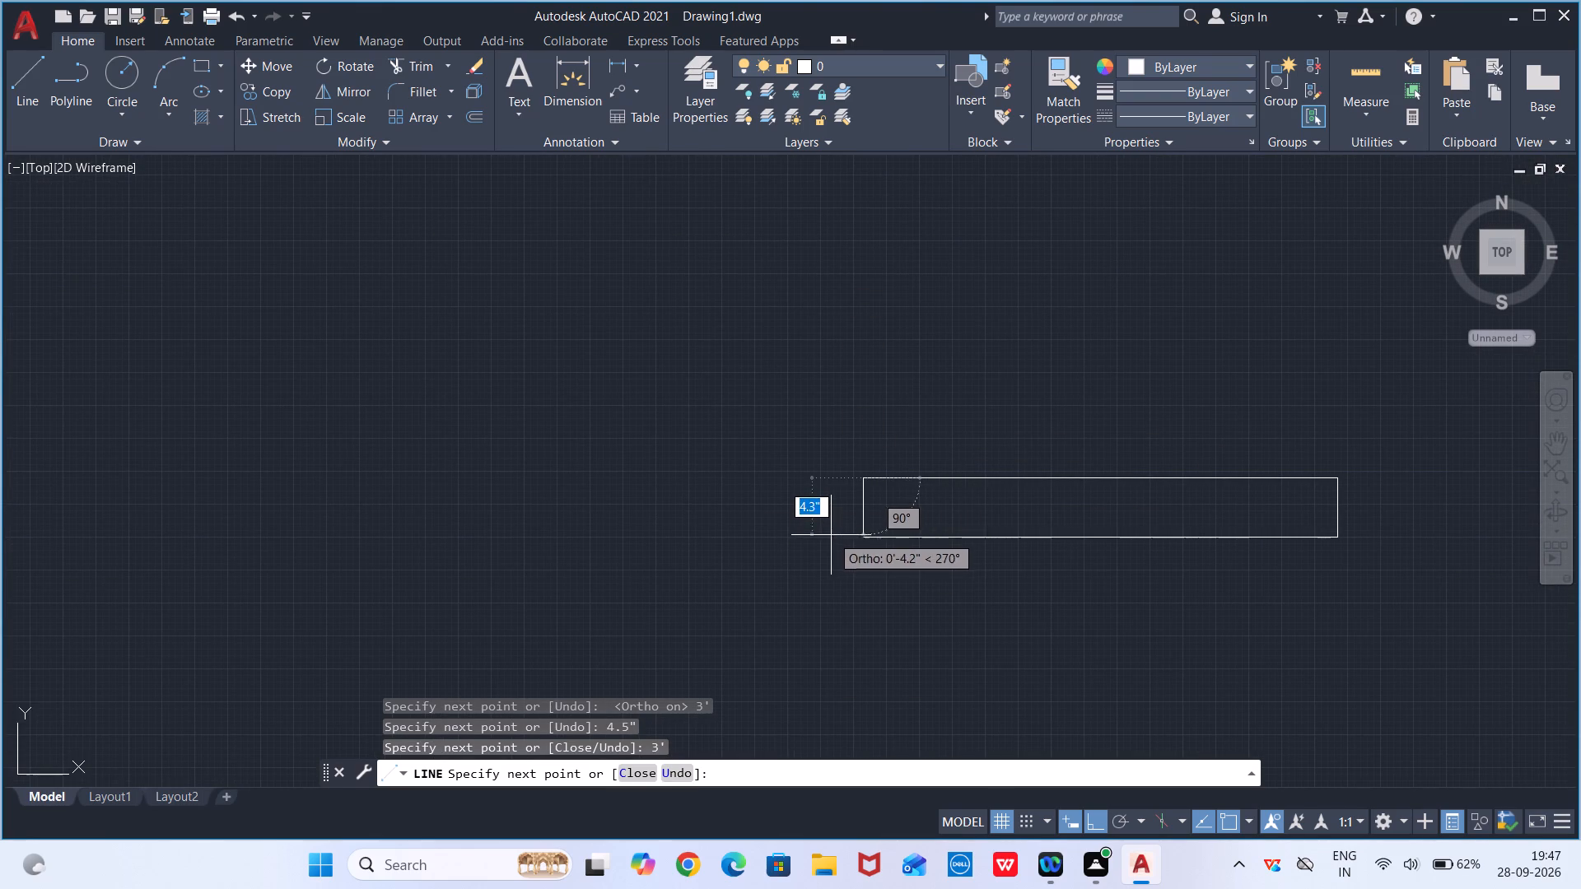
click(868, 540)
key(Escape)
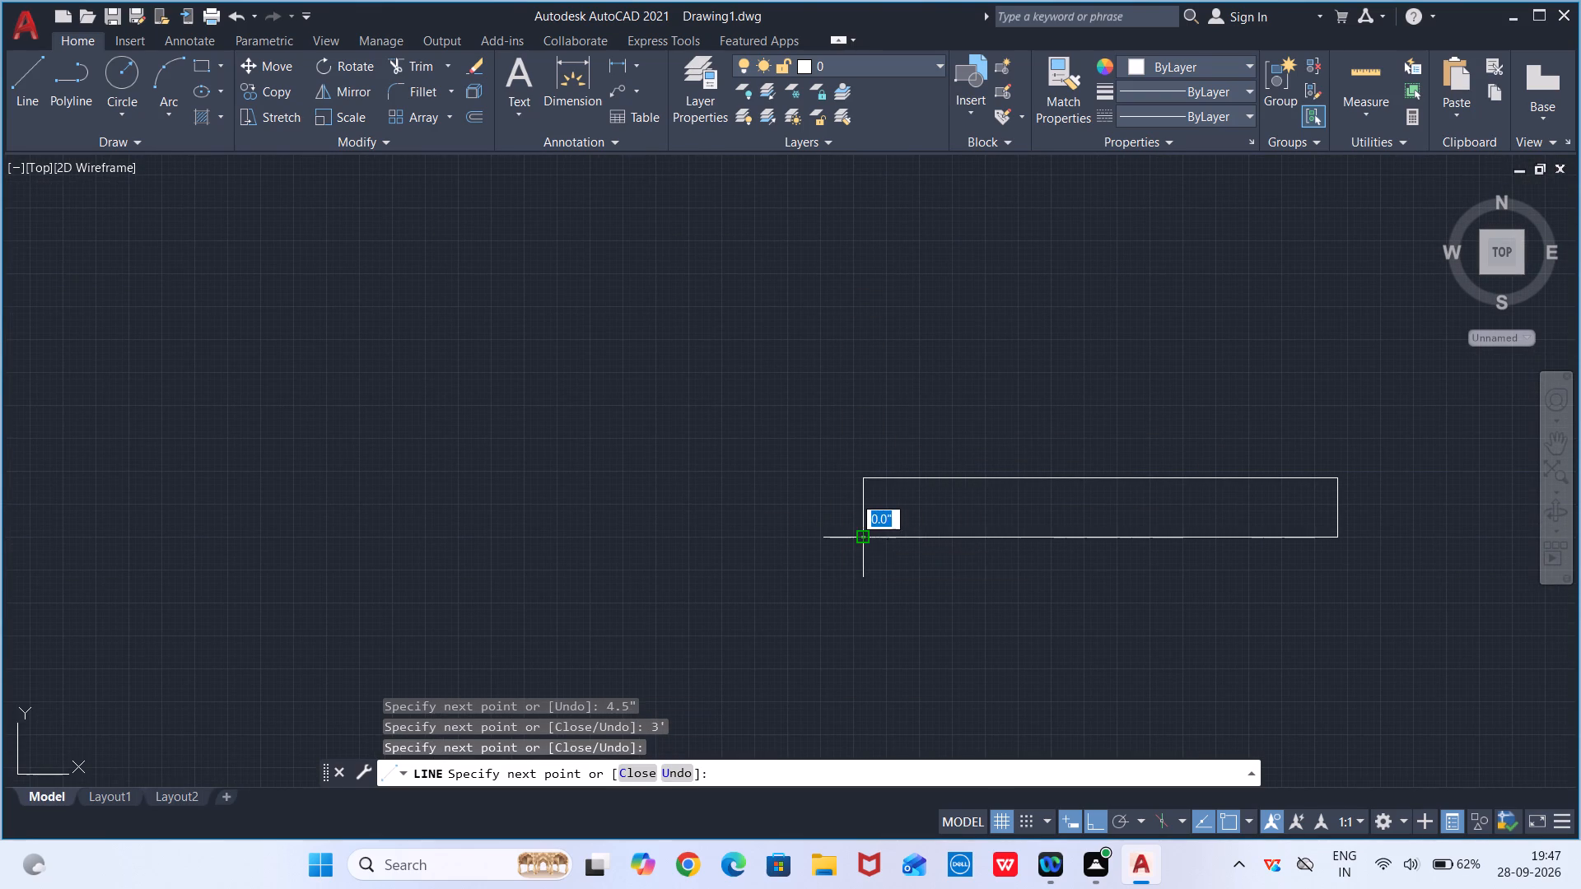
Copy the 3' by 4.5" rectangle by its lower-right corner into the partition above the small inner room, with Ortho off.
drag(1436, 487, 1229, 553)
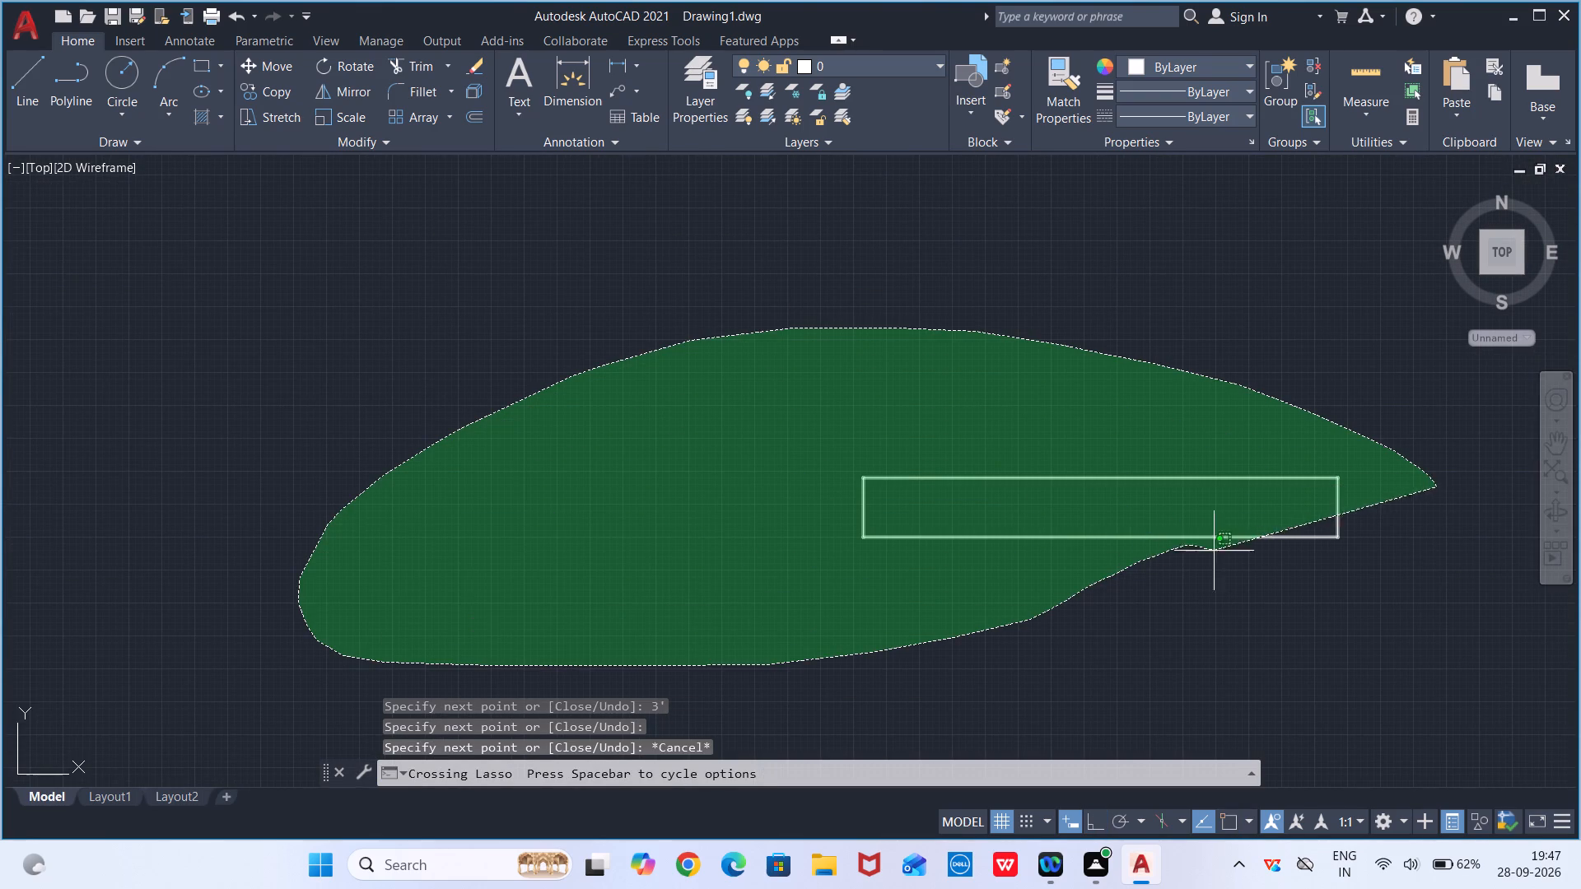
drag(1229, 553, 1401, 598)
text(co)
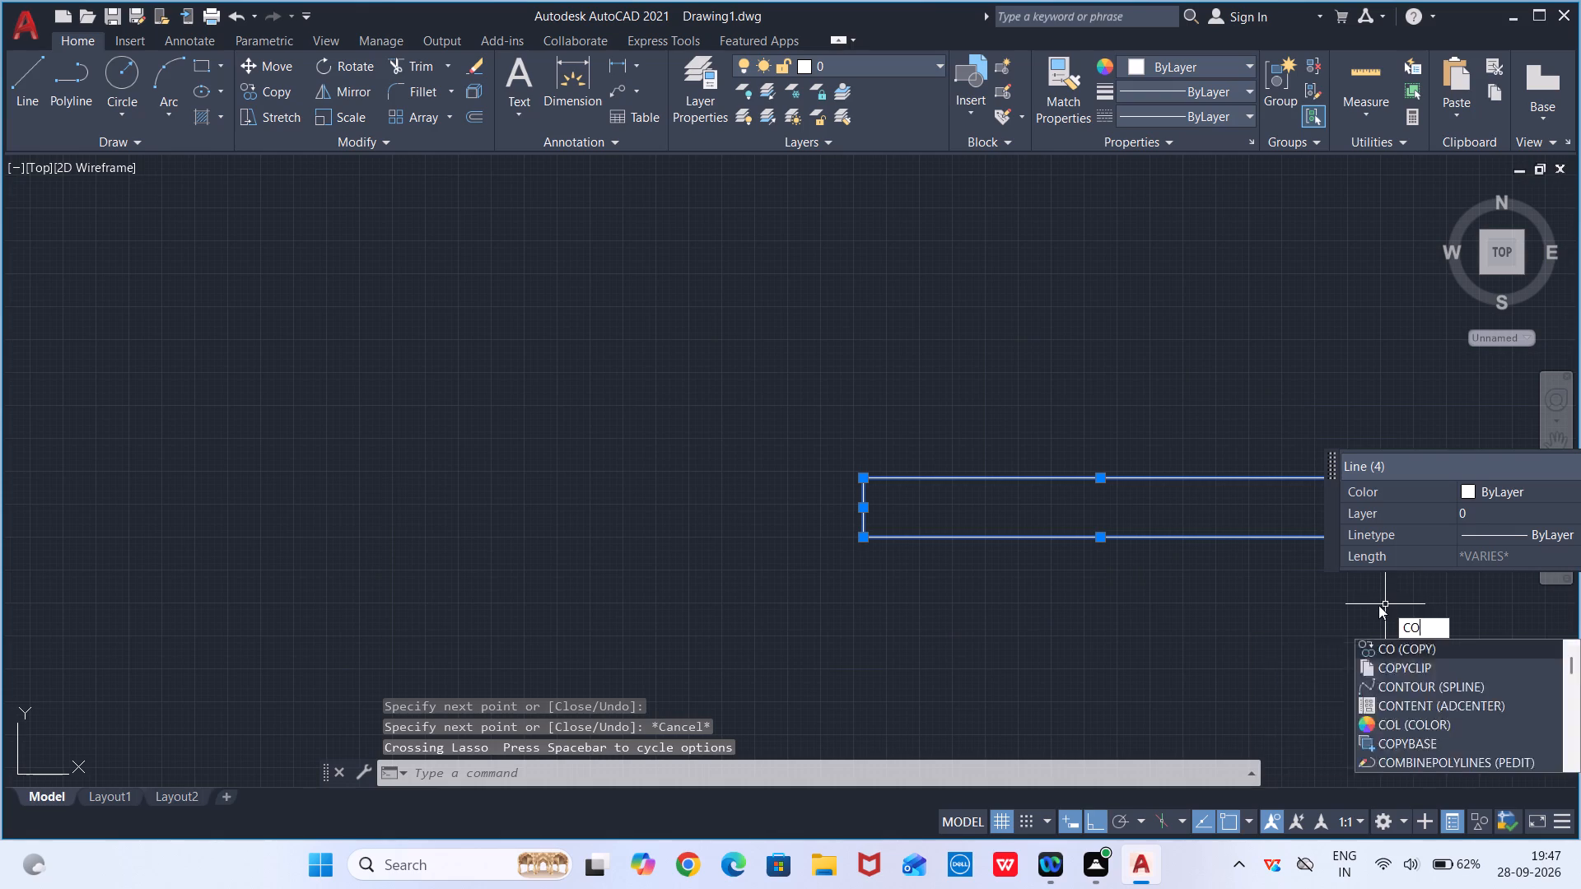
key(Return)
click(1340, 533)
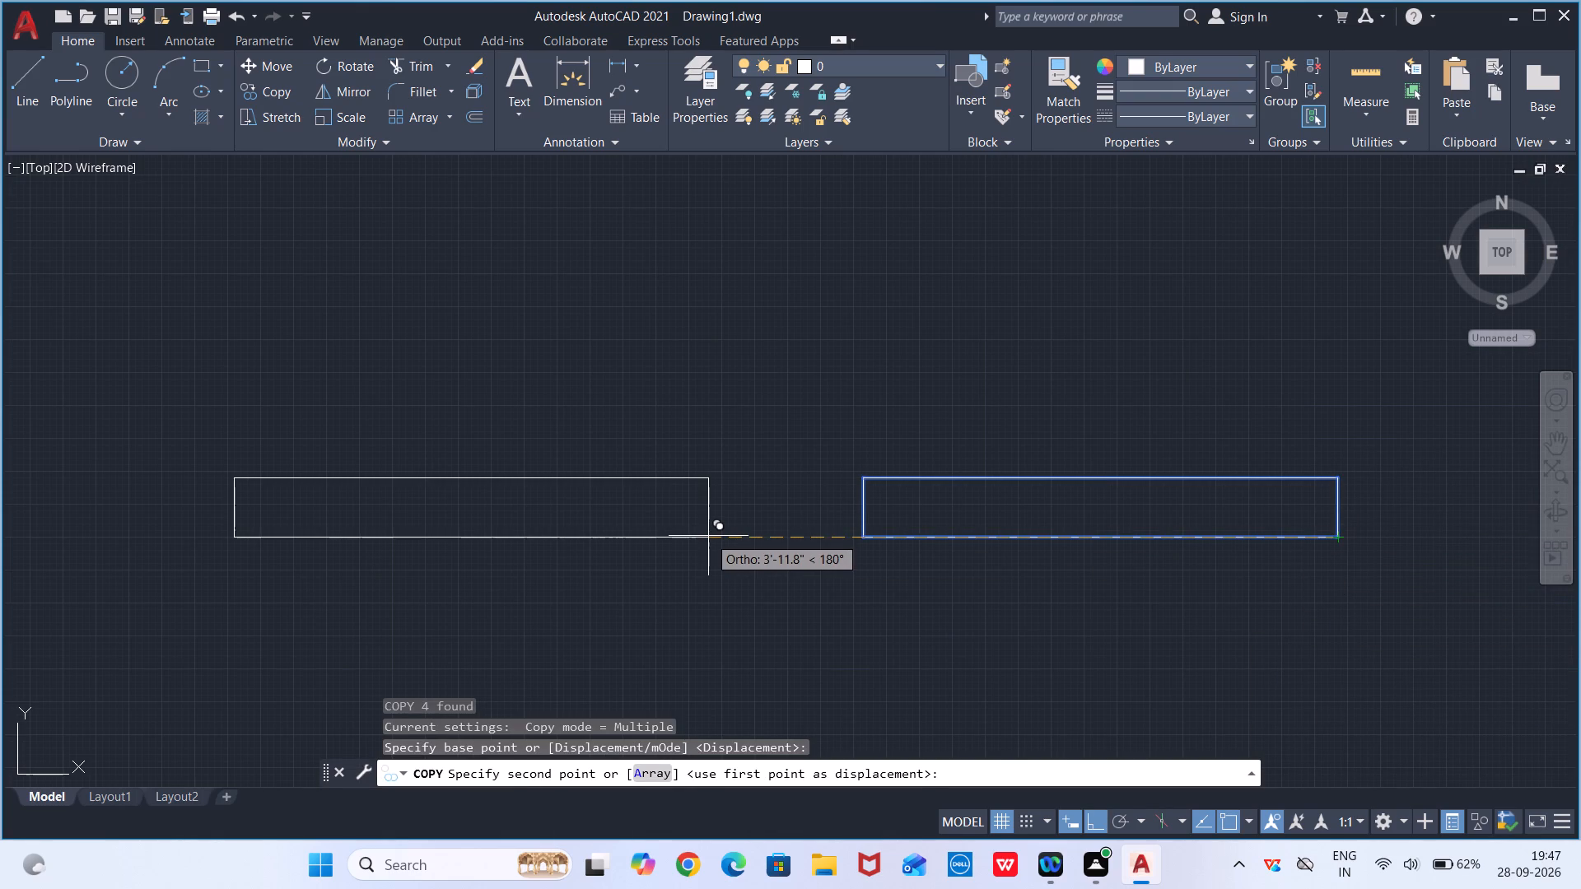
scroll(693, 531, down, 3)
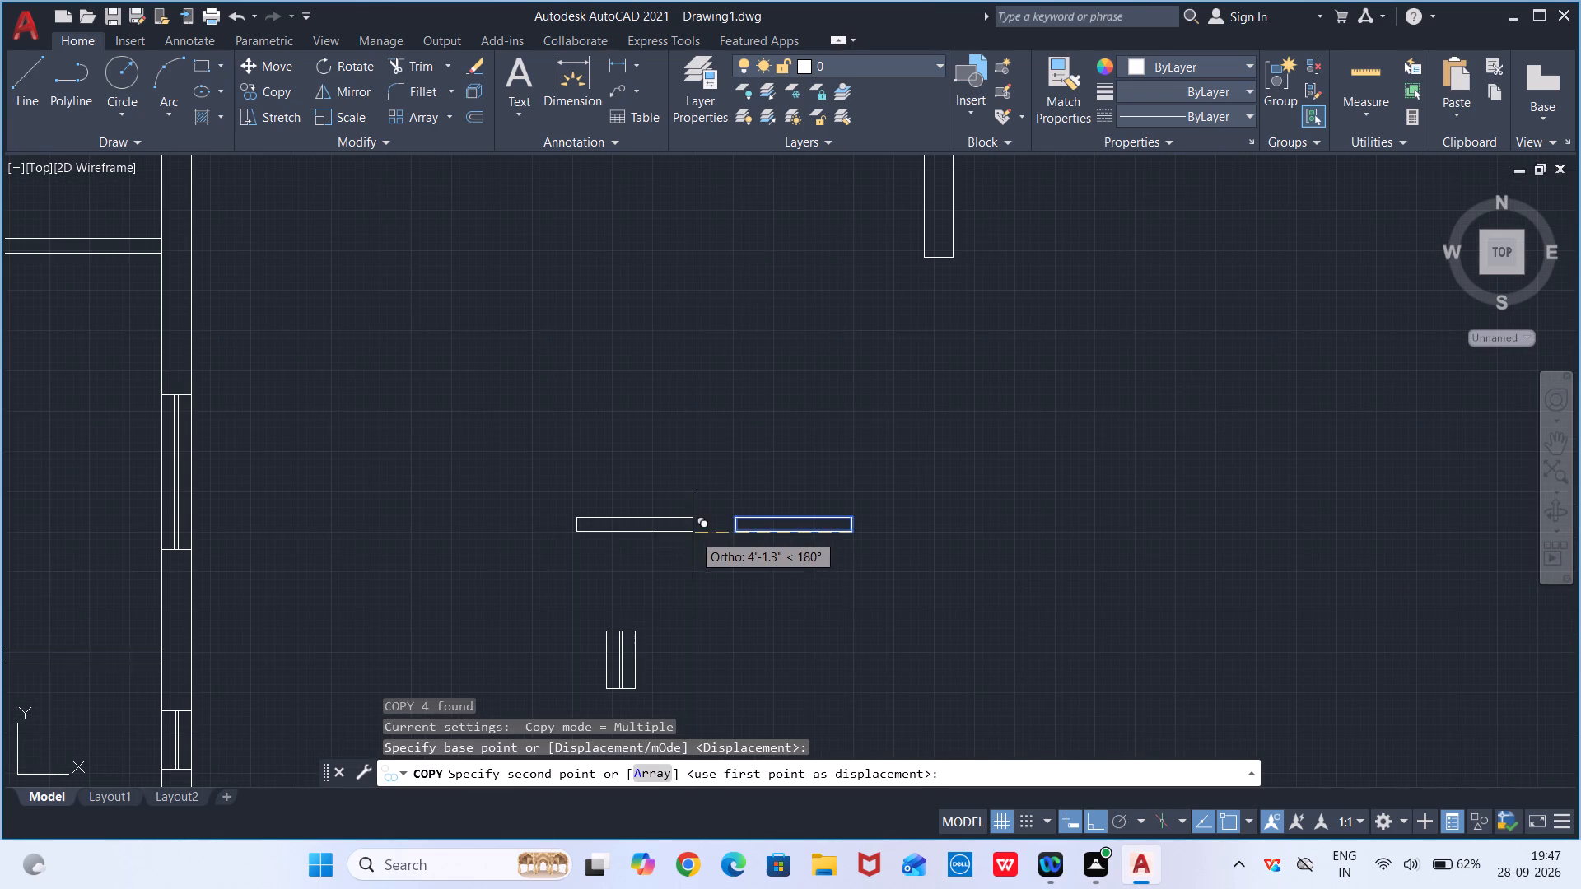
middle_drag(651, 540, 1075, 501)
scroll(804, 460, down, 3)
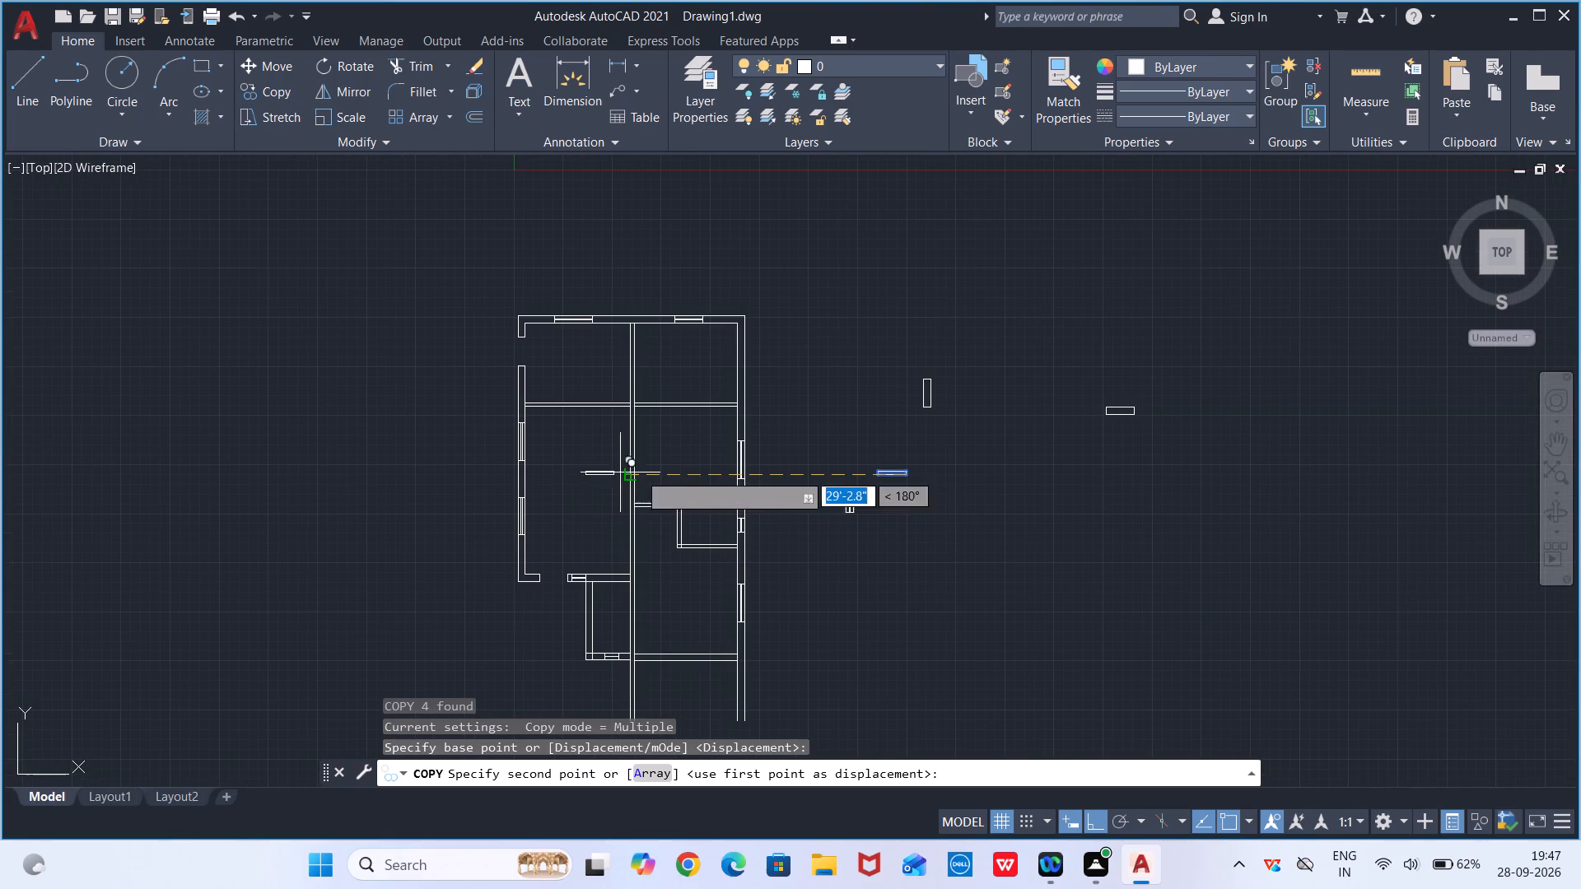
scroll(720, 509, up, 2)
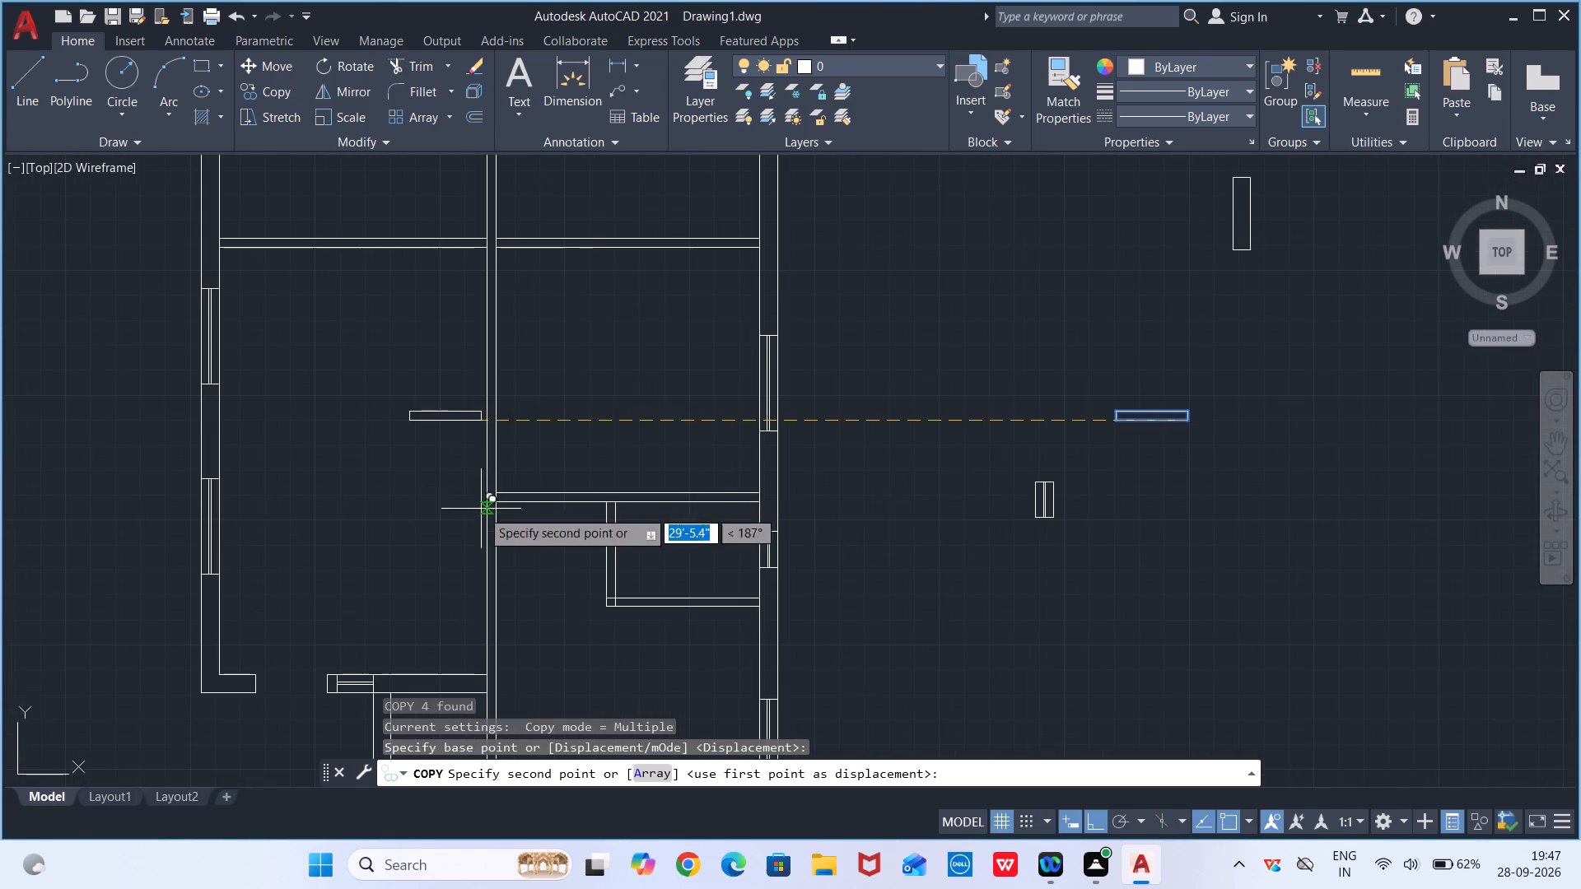
click(1096, 823)
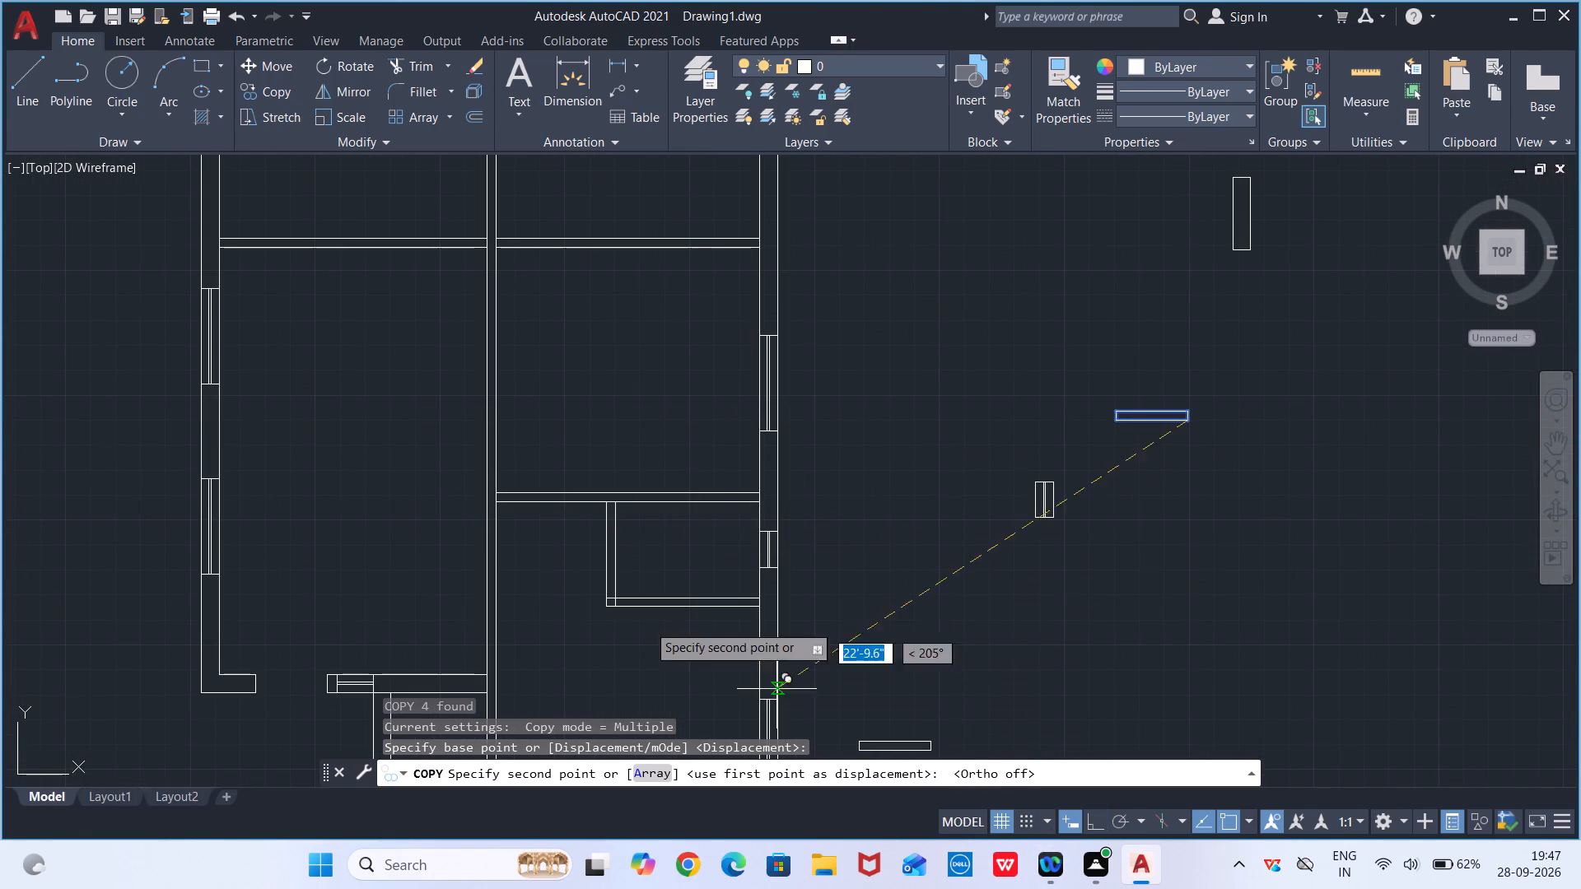
scroll(522, 469, up, 2)
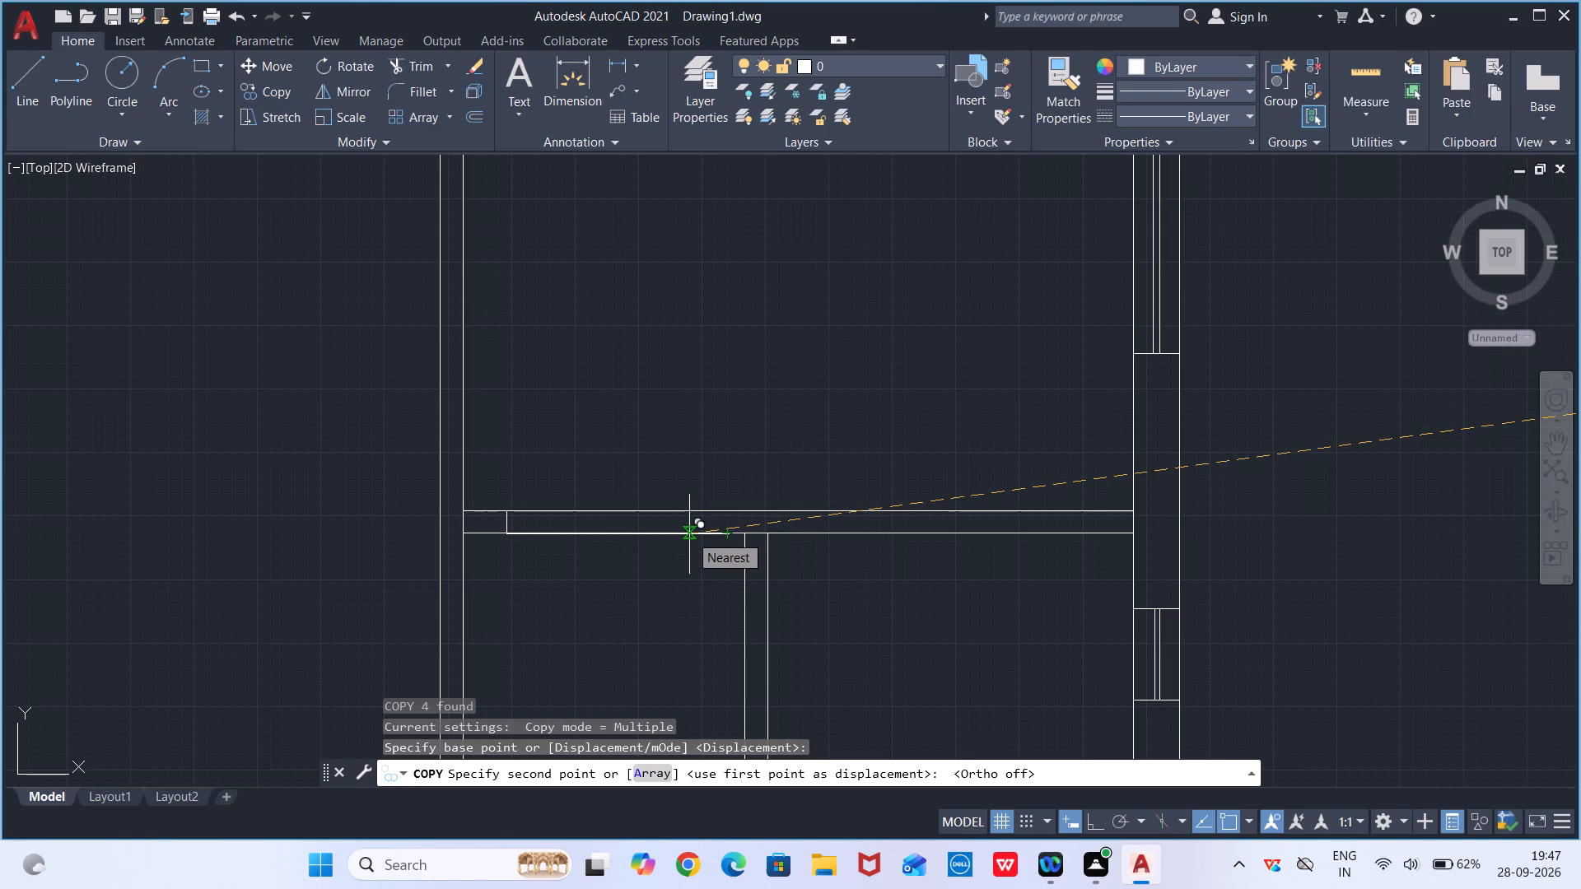
click(689, 534)
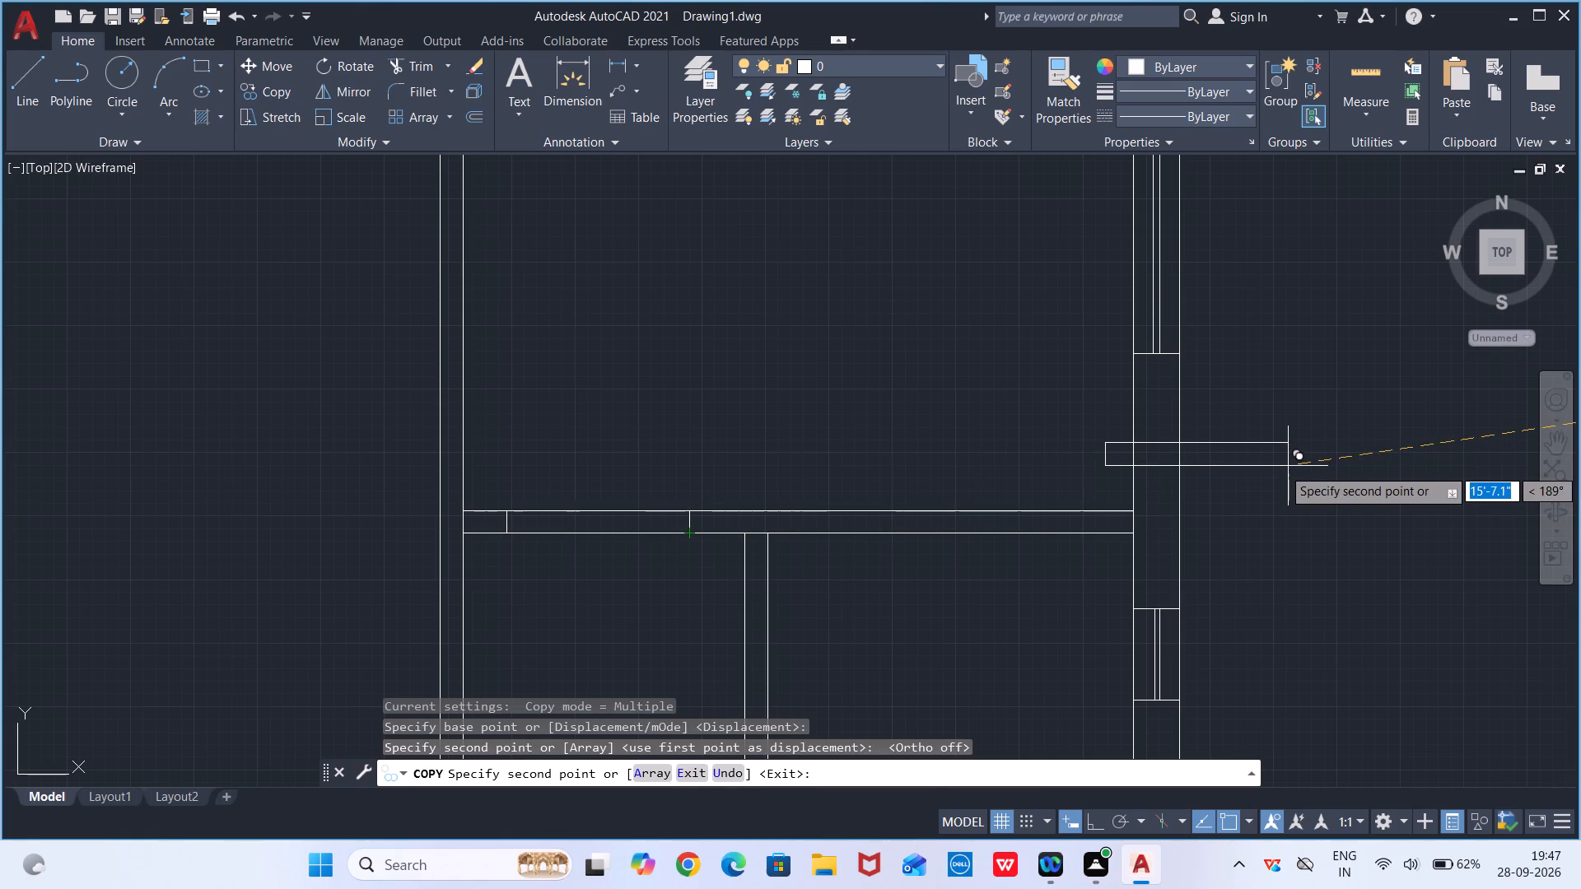
key(Escape)
Trim the partition lines inside the copied rectangle into a 3' opening, and clear the line across the small room's upper-left partition junction.
key(t)
key(r)
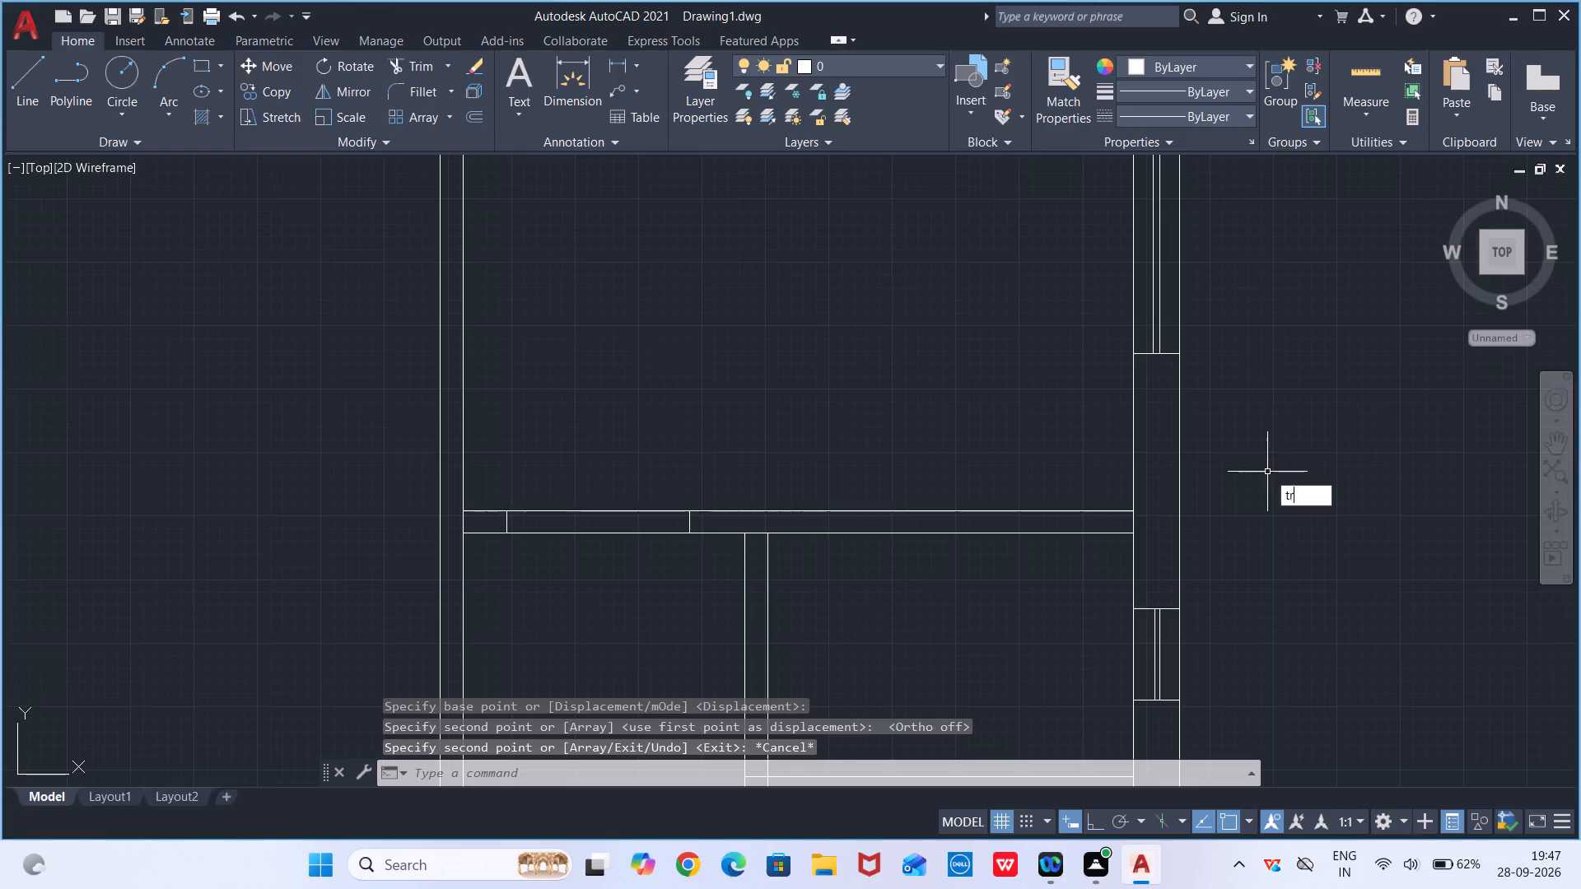
key(Return)
drag(613, 440, 607, 487)
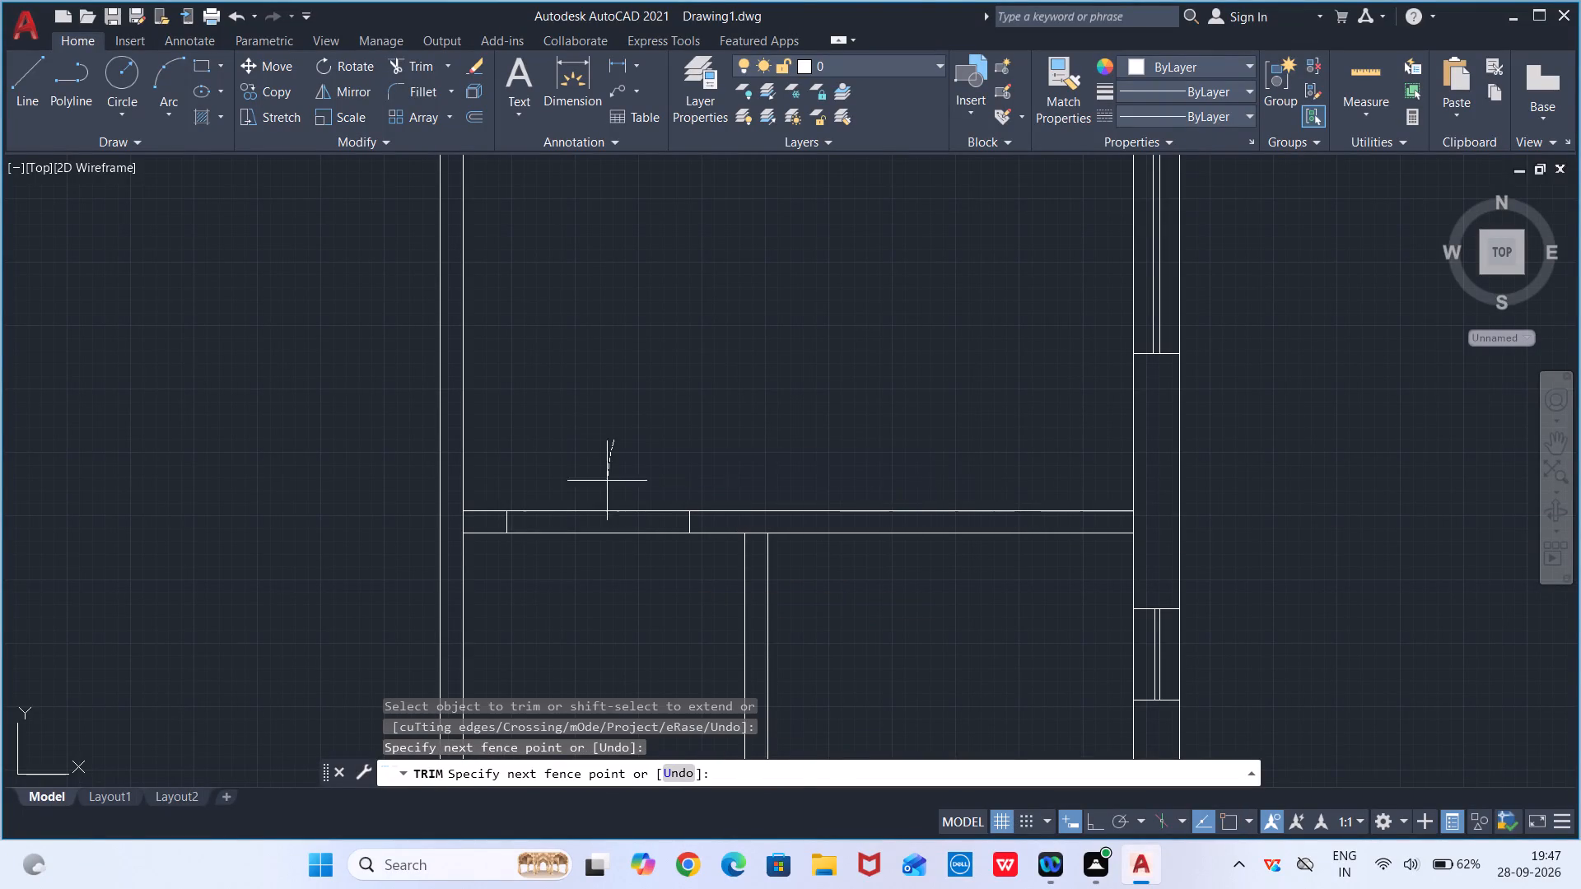
drag(607, 487, 613, 614)
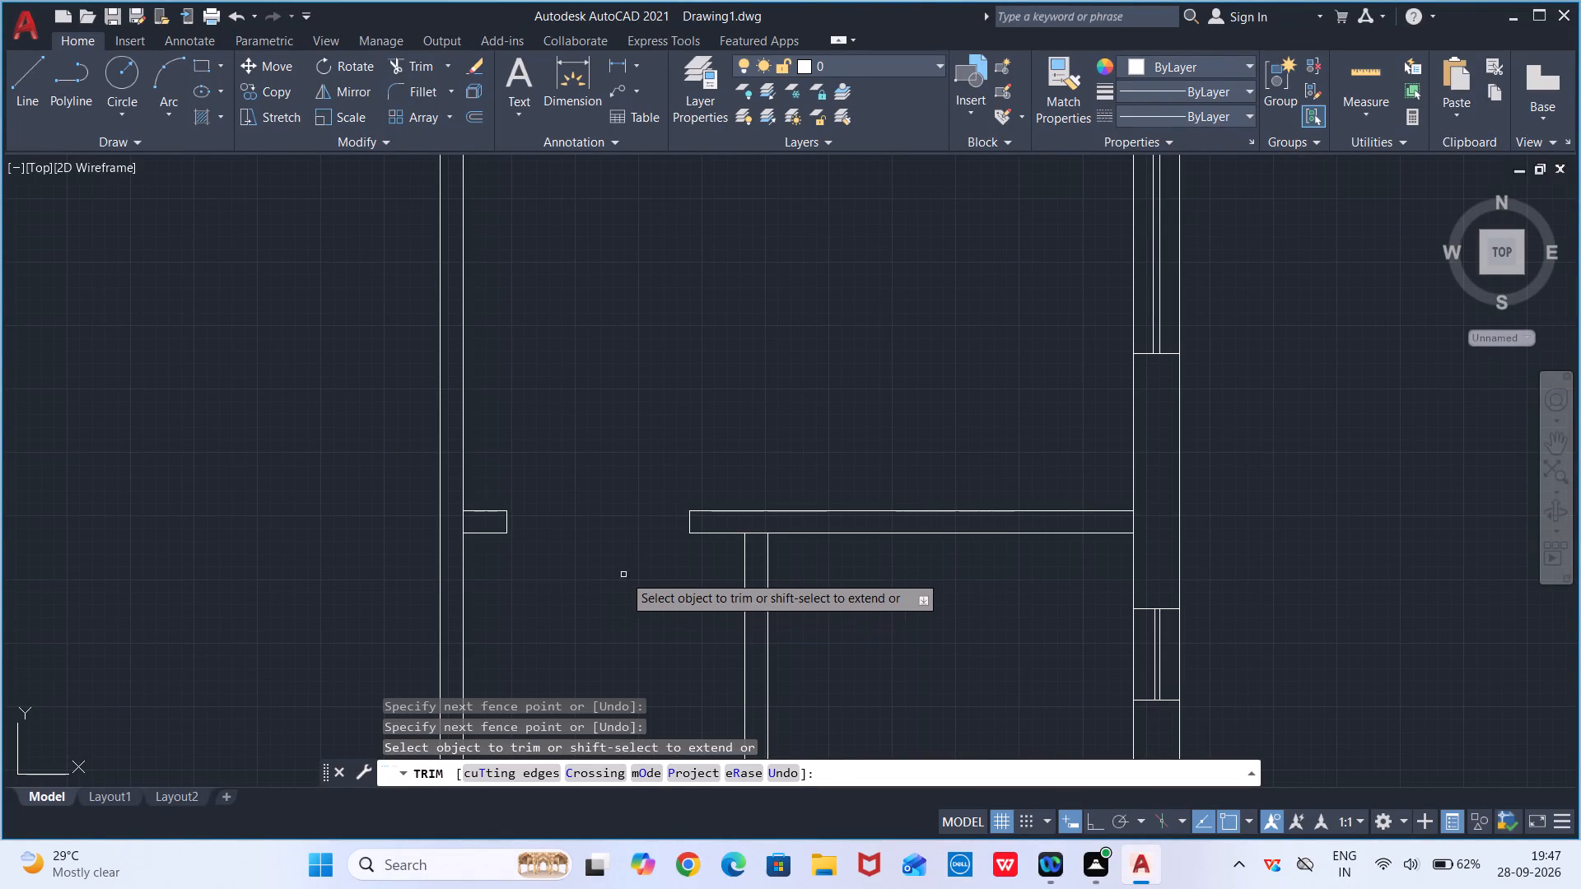
click(752, 535)
scroll(746, 561, down, 2)
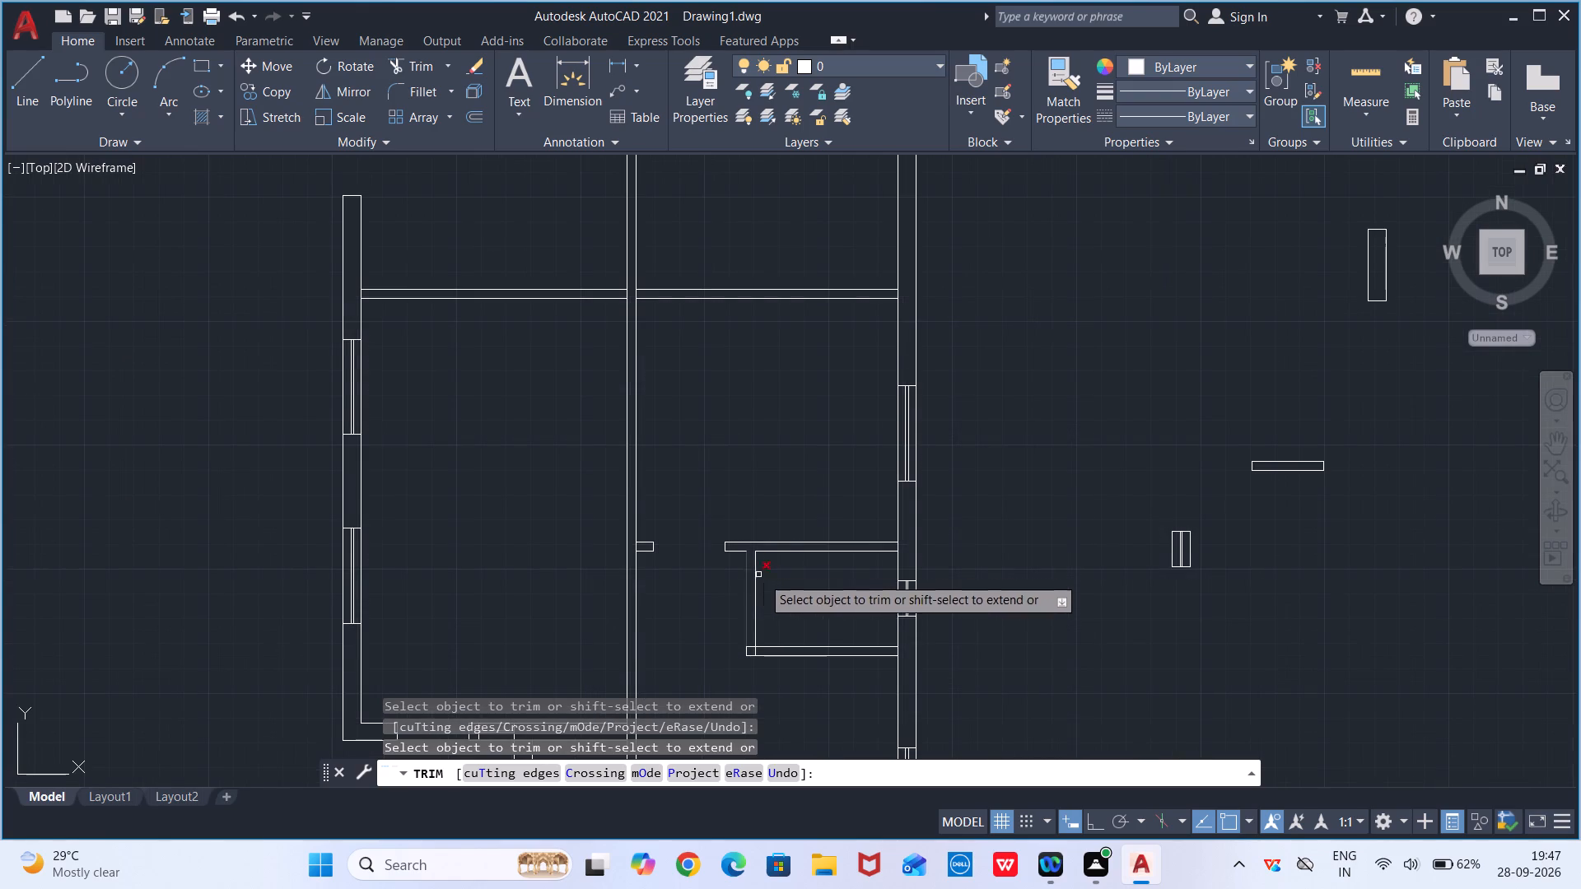
middle_click(767, 577)
scroll(761, 649, up, 1)
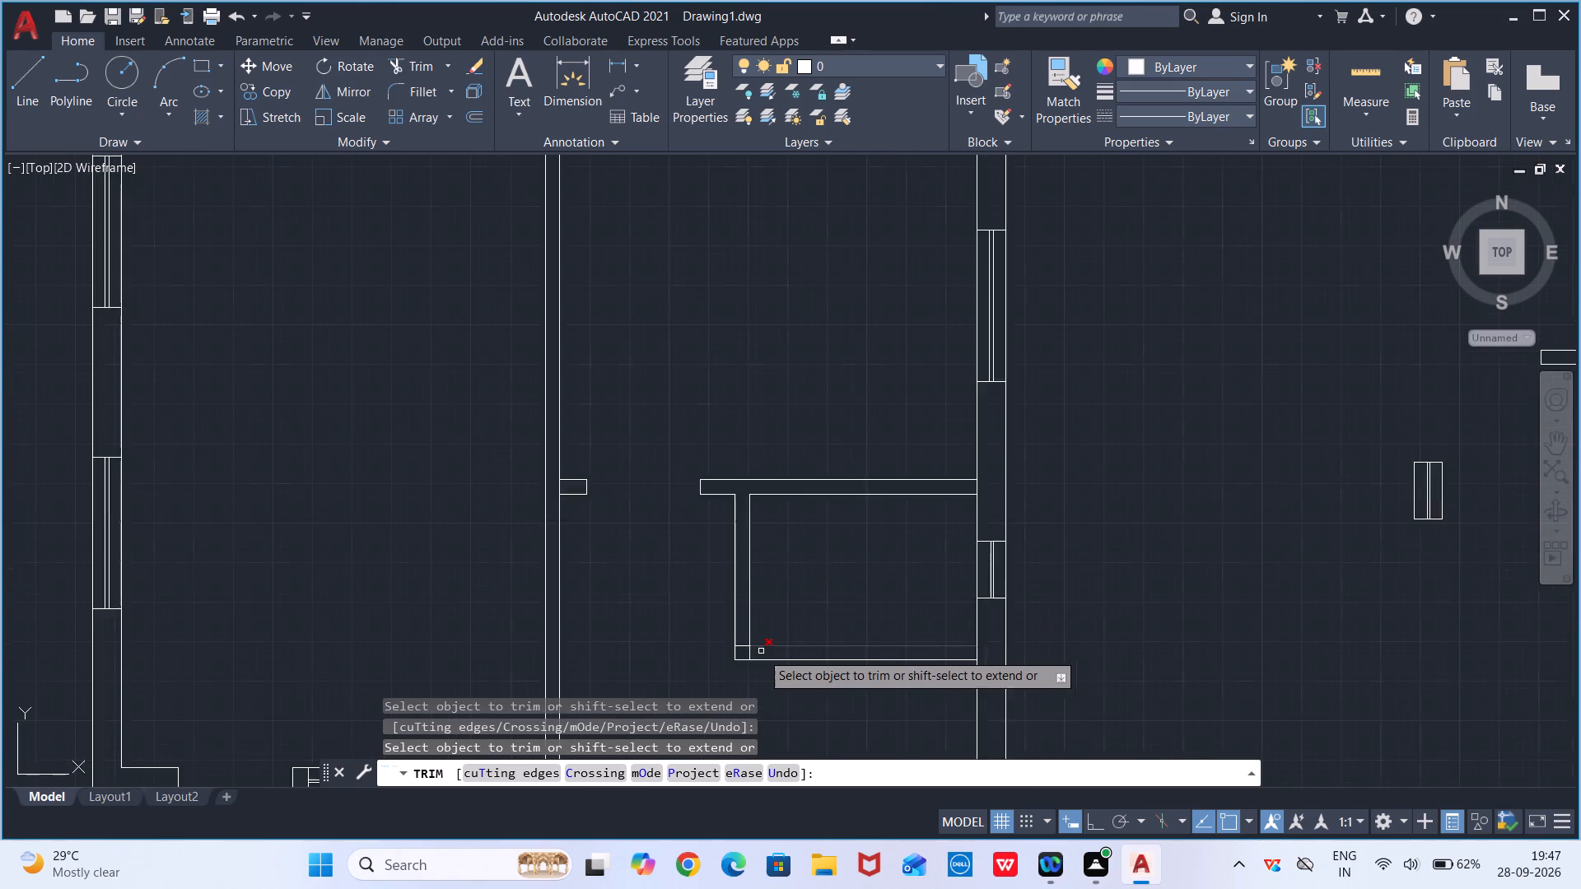
scroll(760, 654, up, 3)
scroll(733, 654, down, 2)
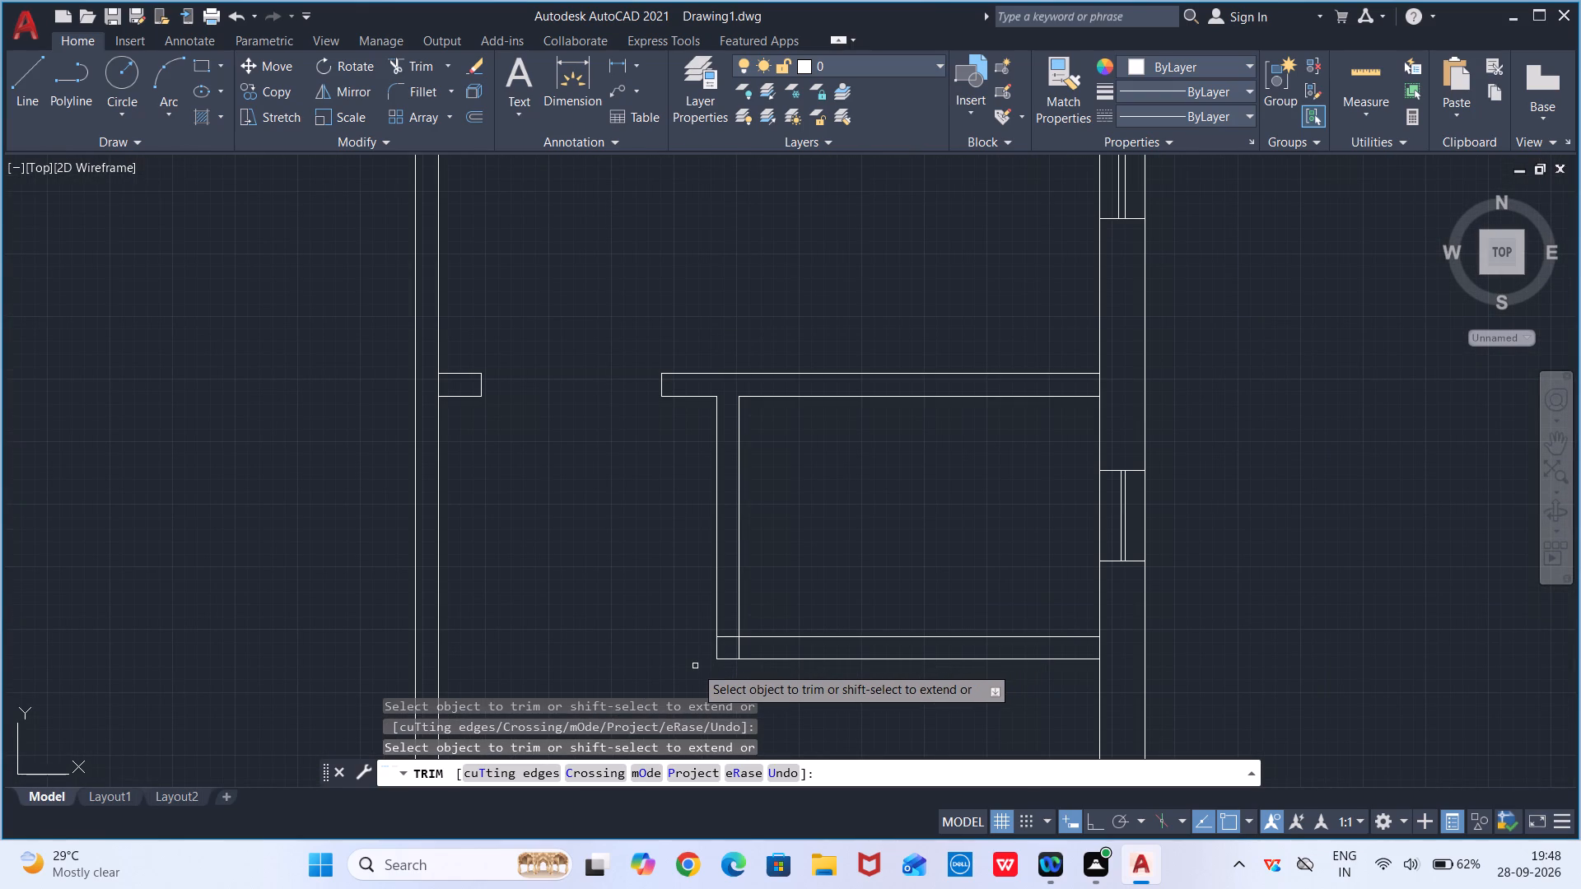
key(Escape)
Draw a vertical line about 5'-1.6" down from the lower corner of the upper partition's open end, with Ortho on.
key(l)
key(Return)
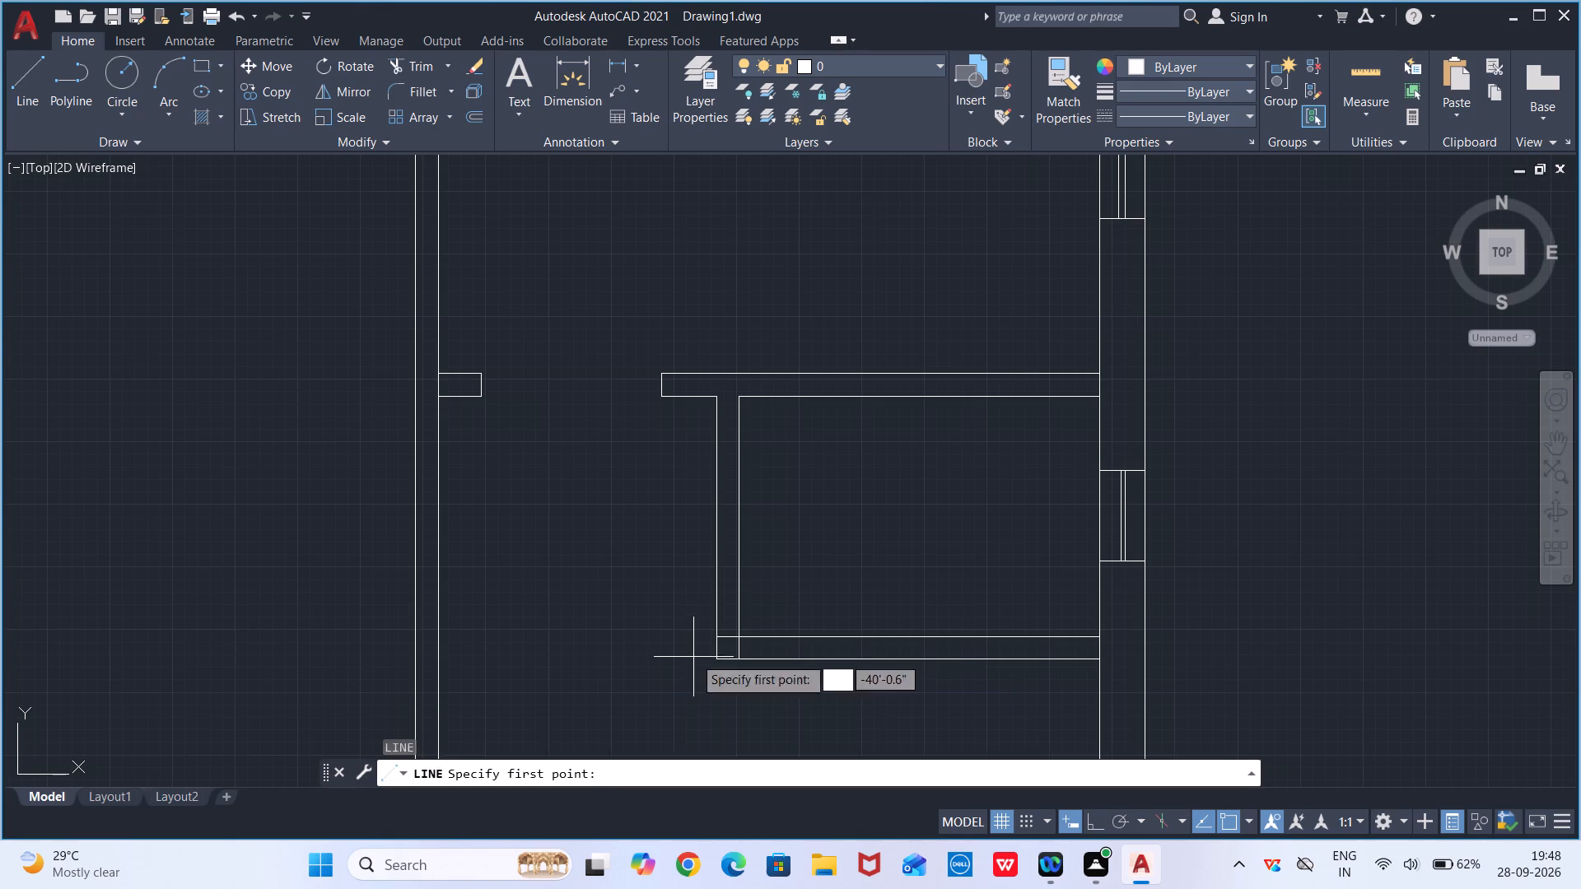
click(660, 400)
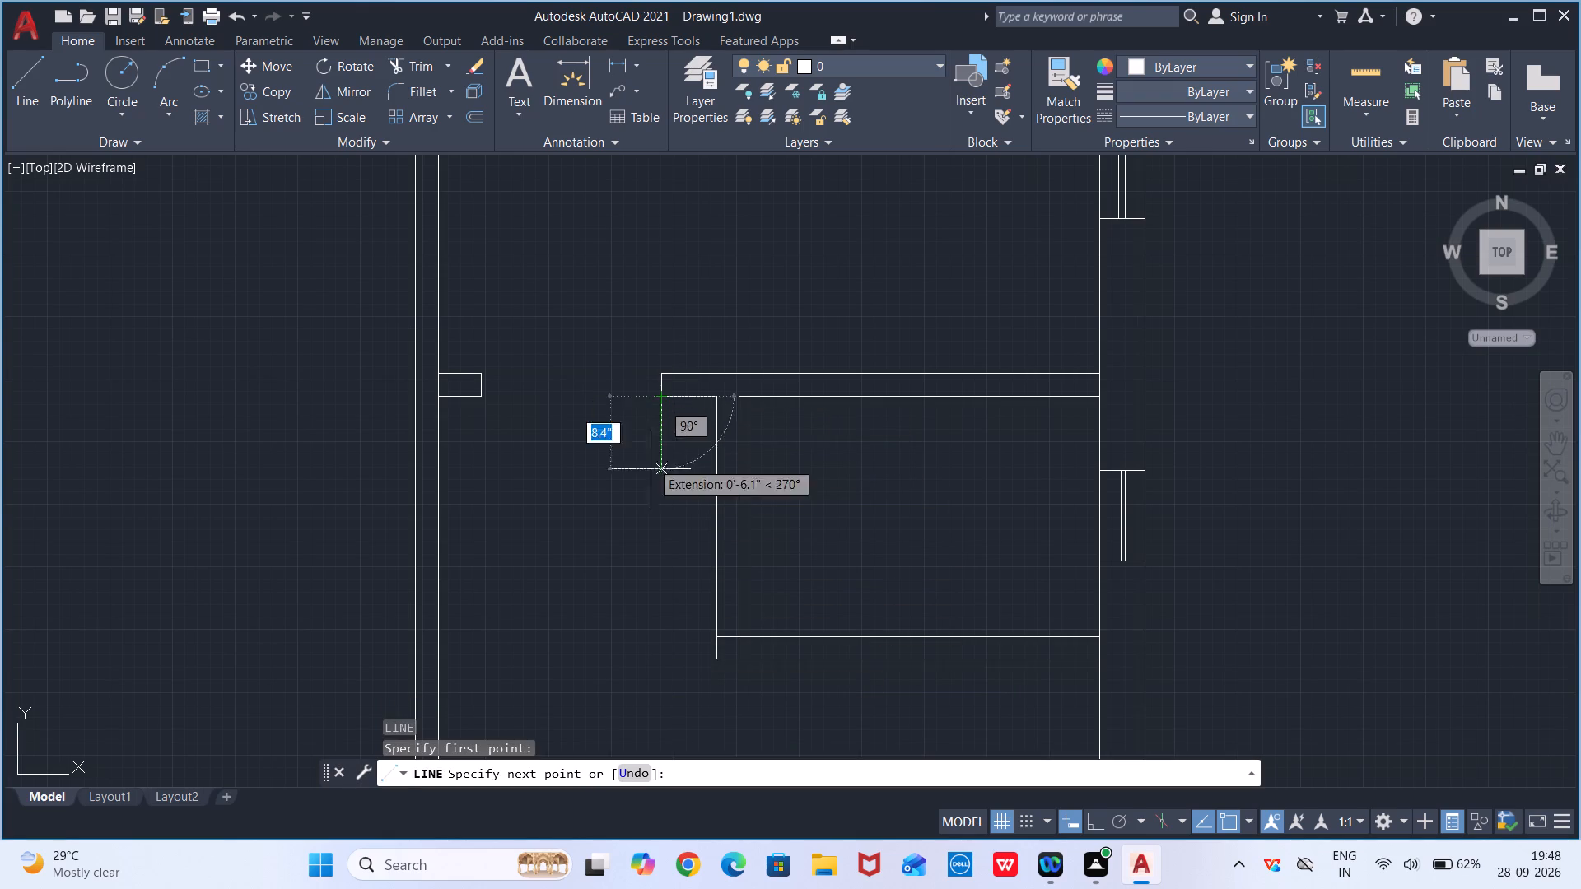
click(1087, 823)
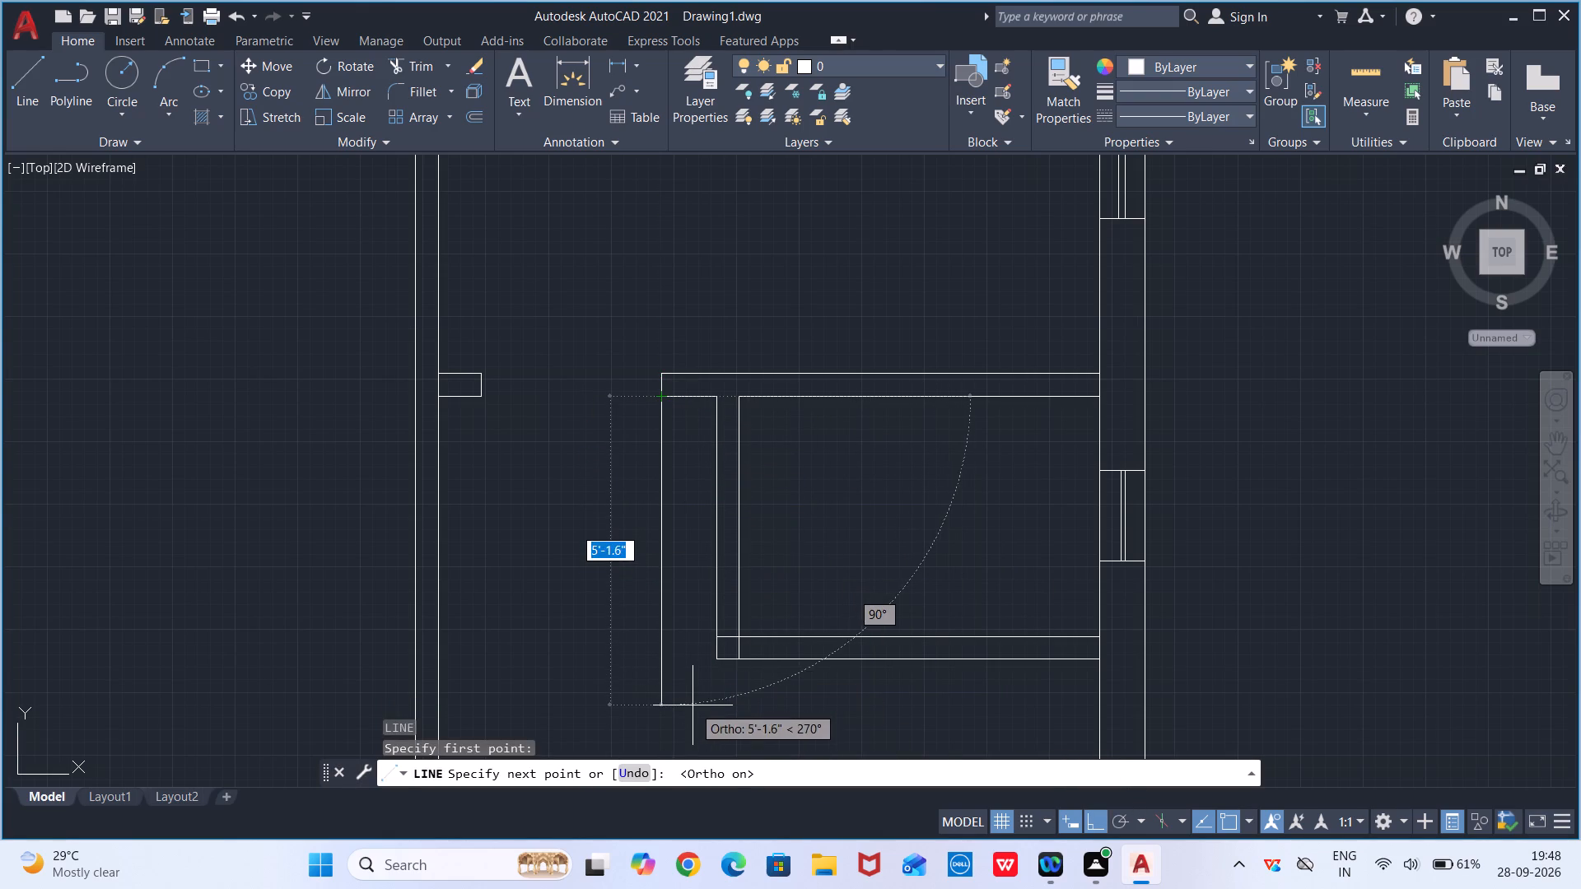
click(693, 705)
key(Escape)
Extend both lines of the small room's lower partition to the new vertical line.
text(ex)
key(Return)
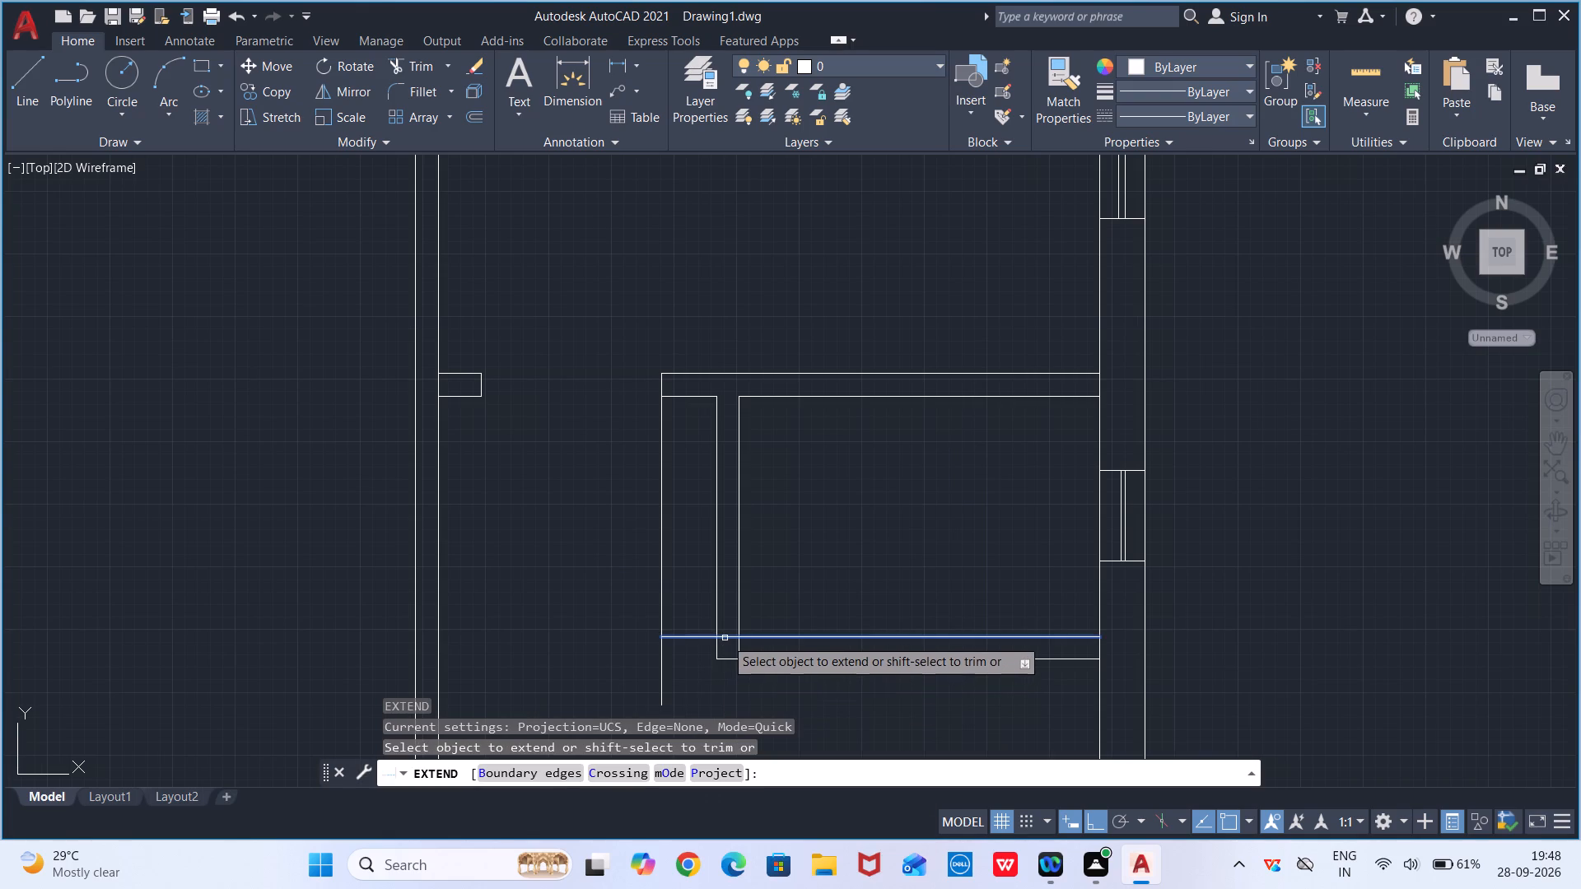
click(725, 638)
click(725, 659)
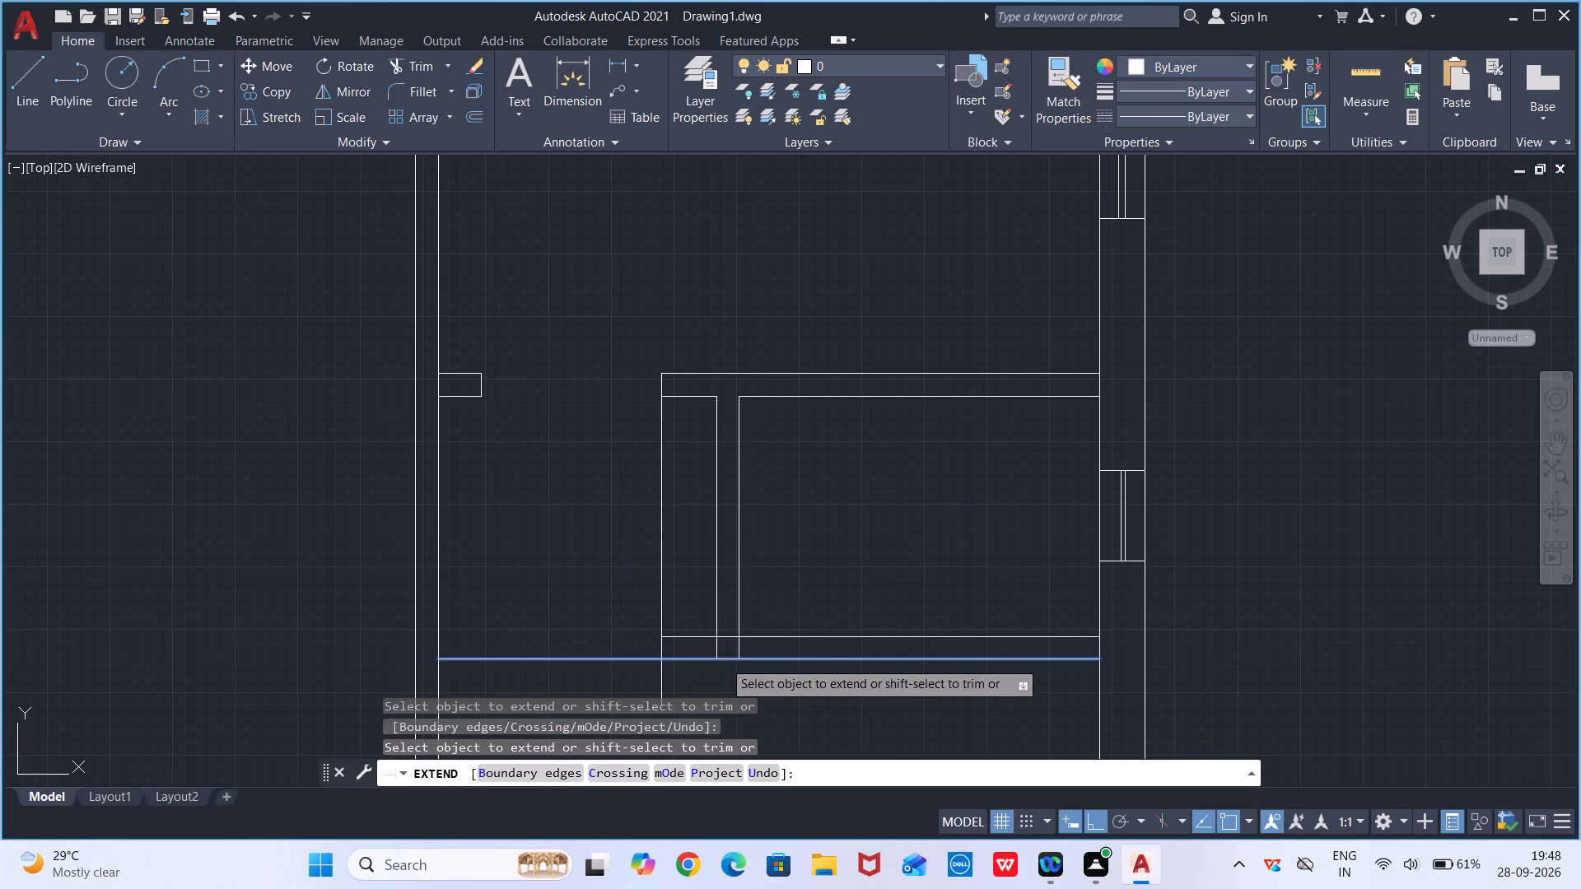
key(Escape)
Draw lines marking an opening about 1'-6.5" high across the 4.5" thickness of the small room's left partition.
scroll(725, 545, up, 1)
scroll(713, 552, down, 2)
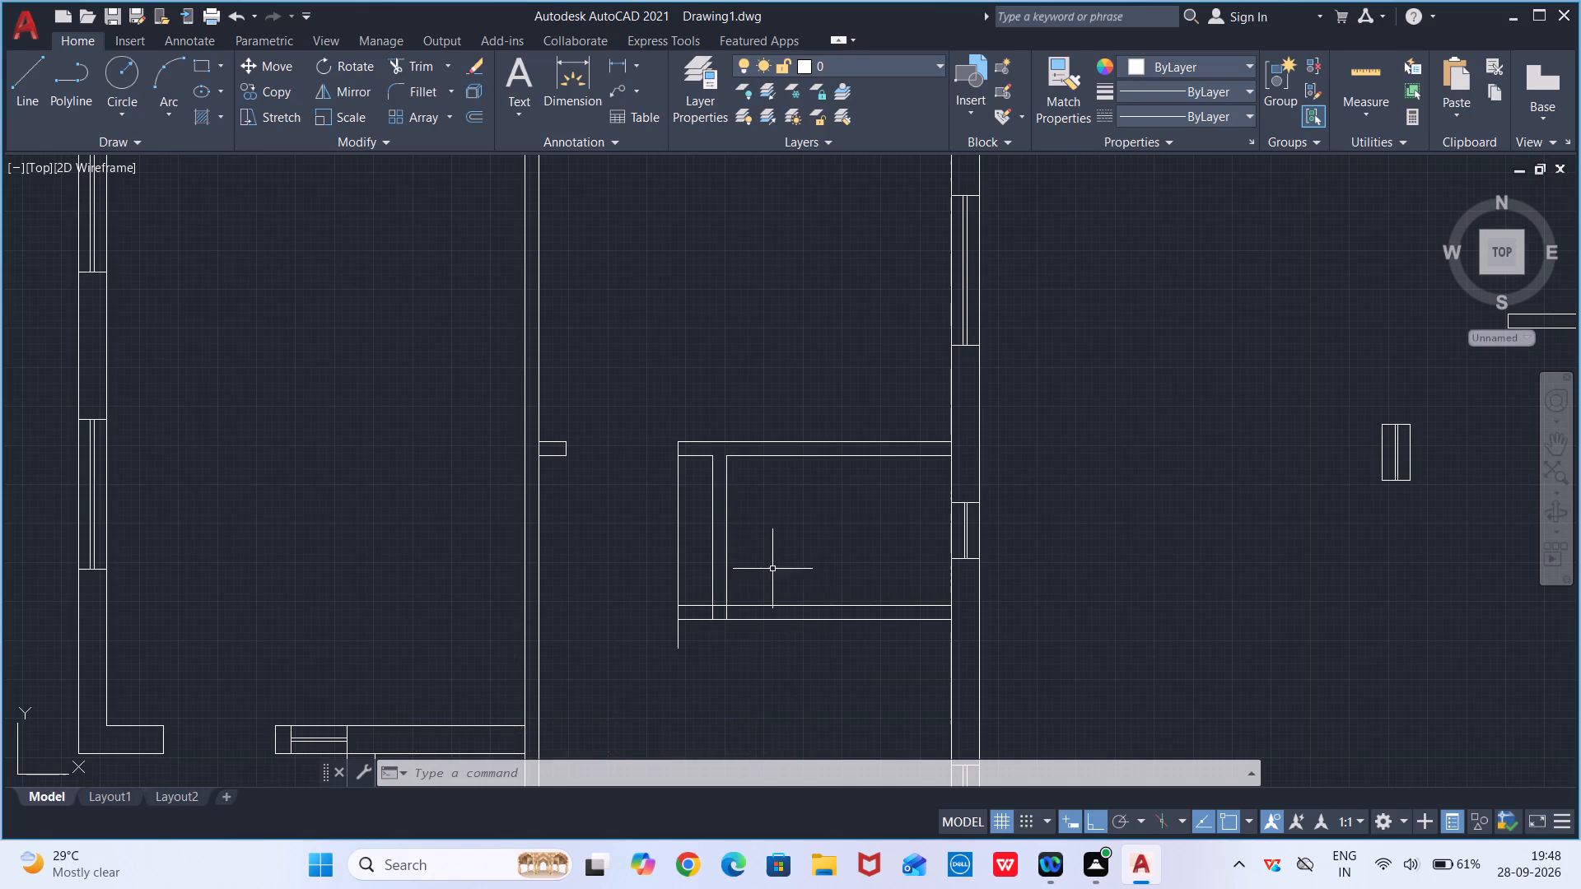
middle_click(772, 567)
scroll(772, 567, down, 1)
scroll(707, 551, up, 1)
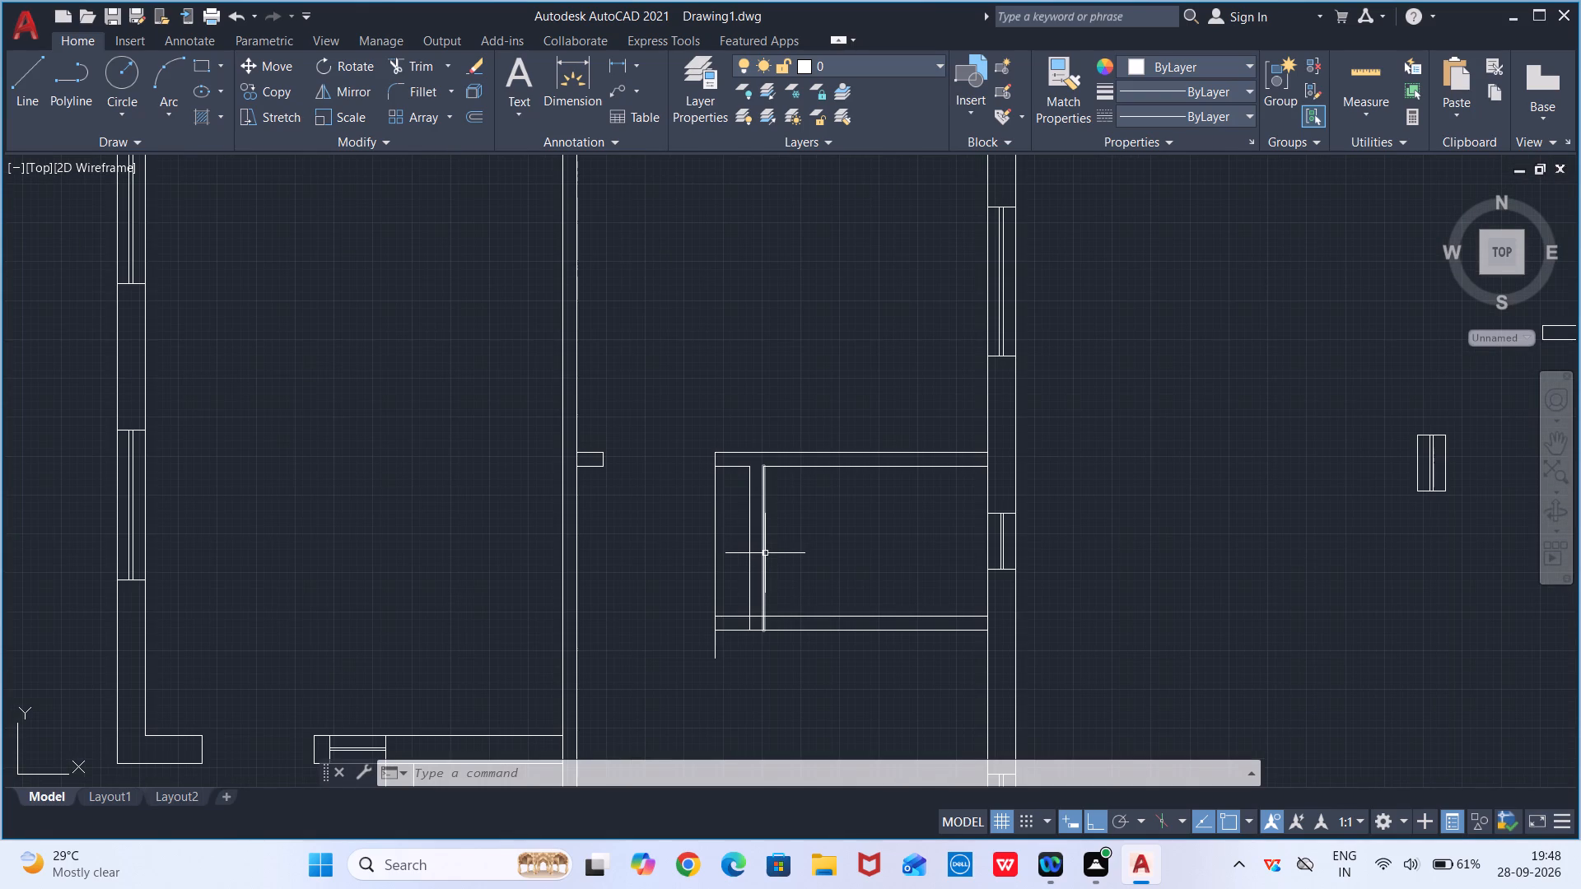
key(l)
key(Return)
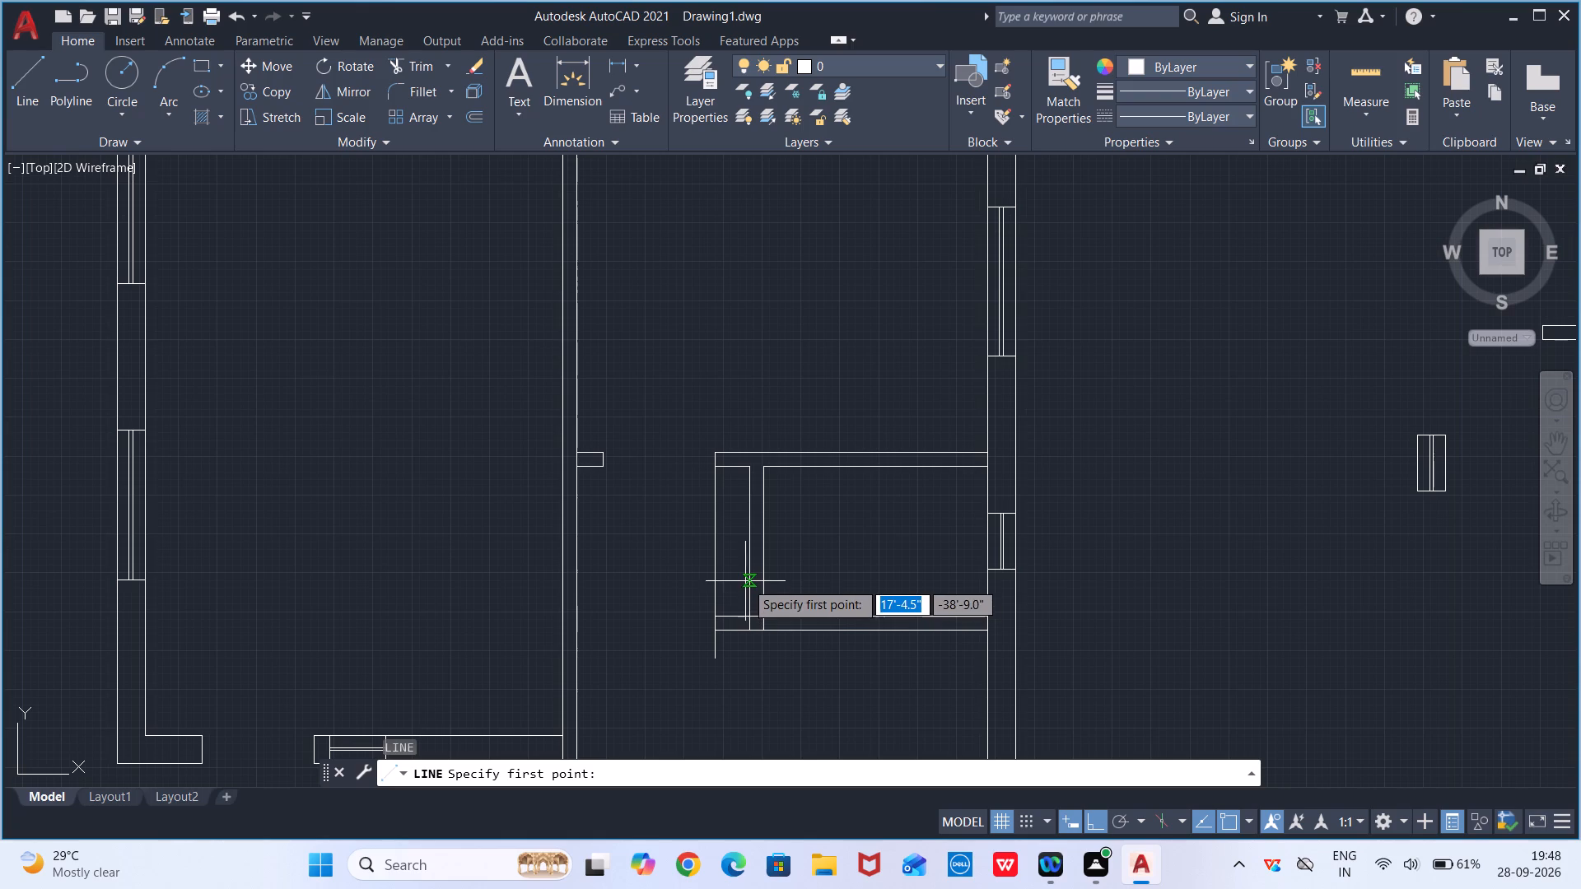
click(749, 575)
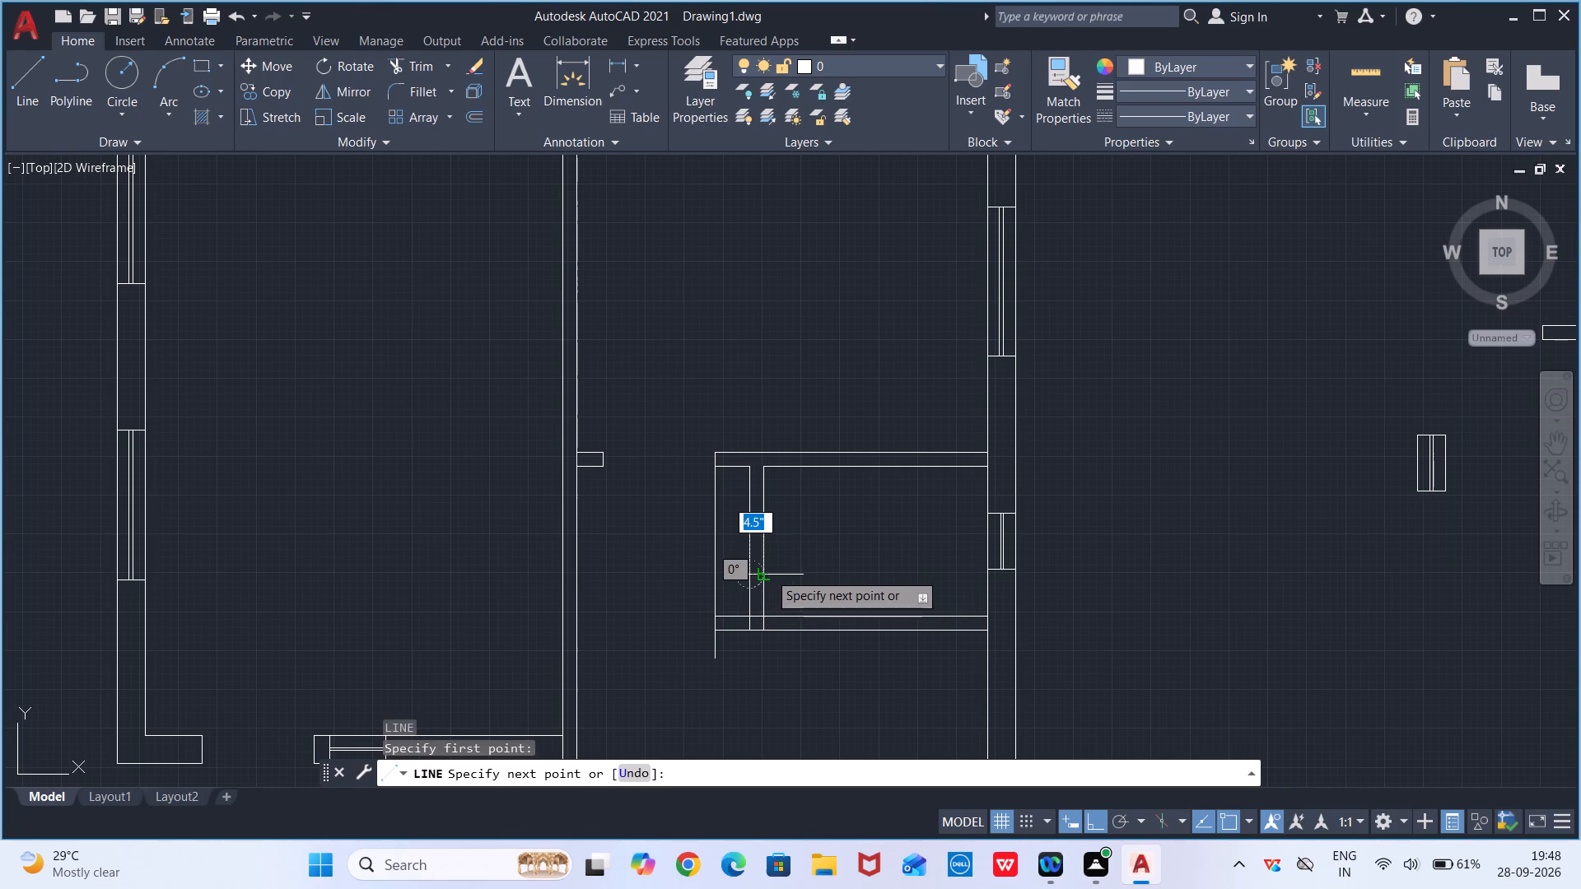
click(767, 577)
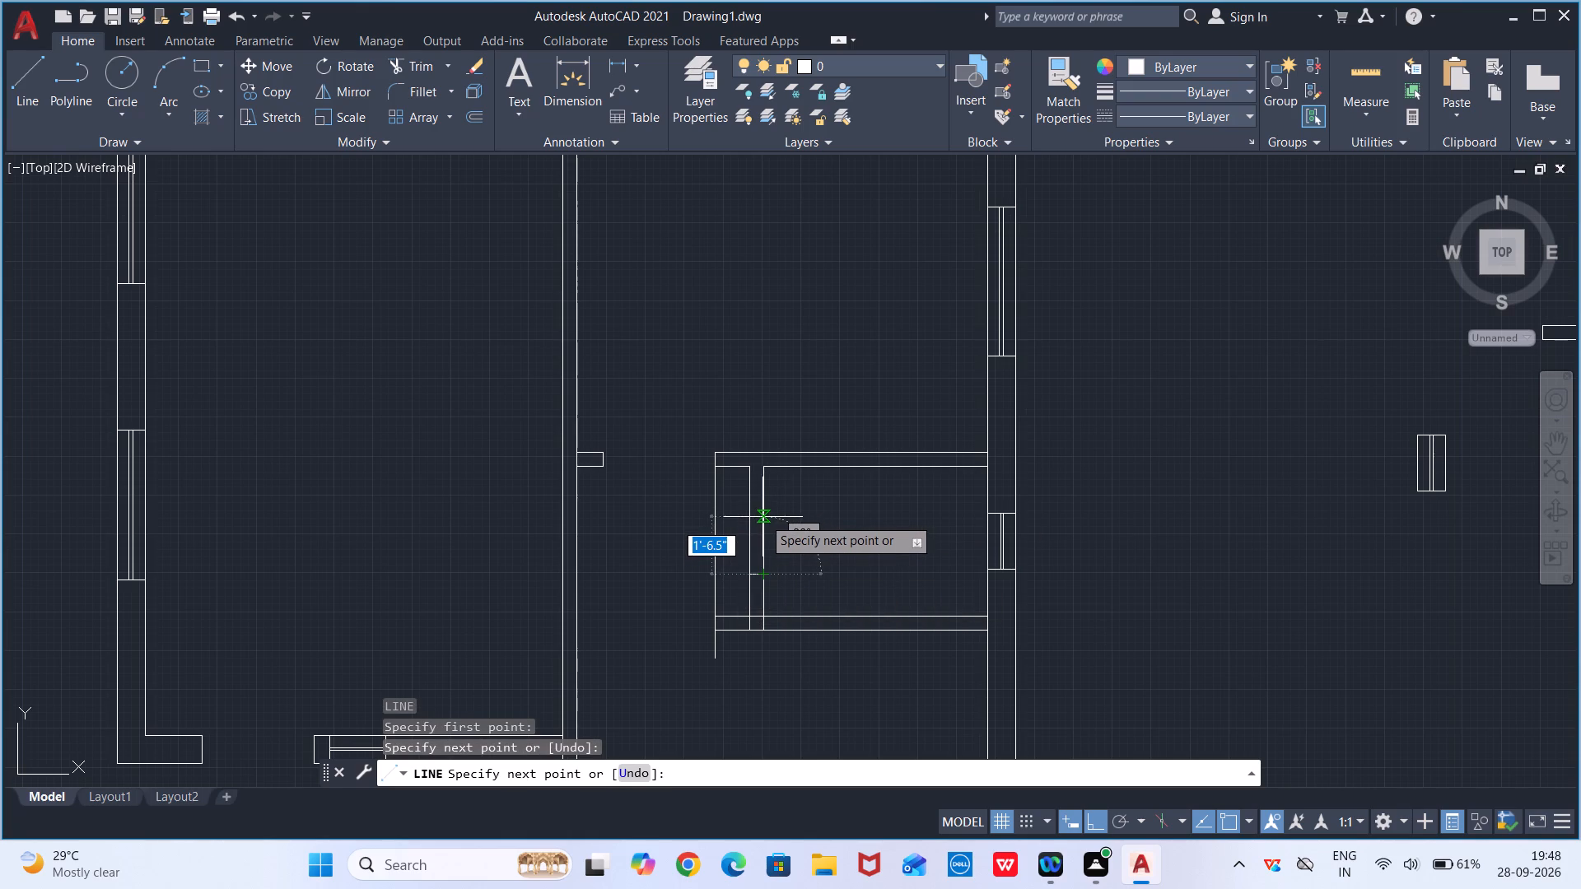
click(764, 516)
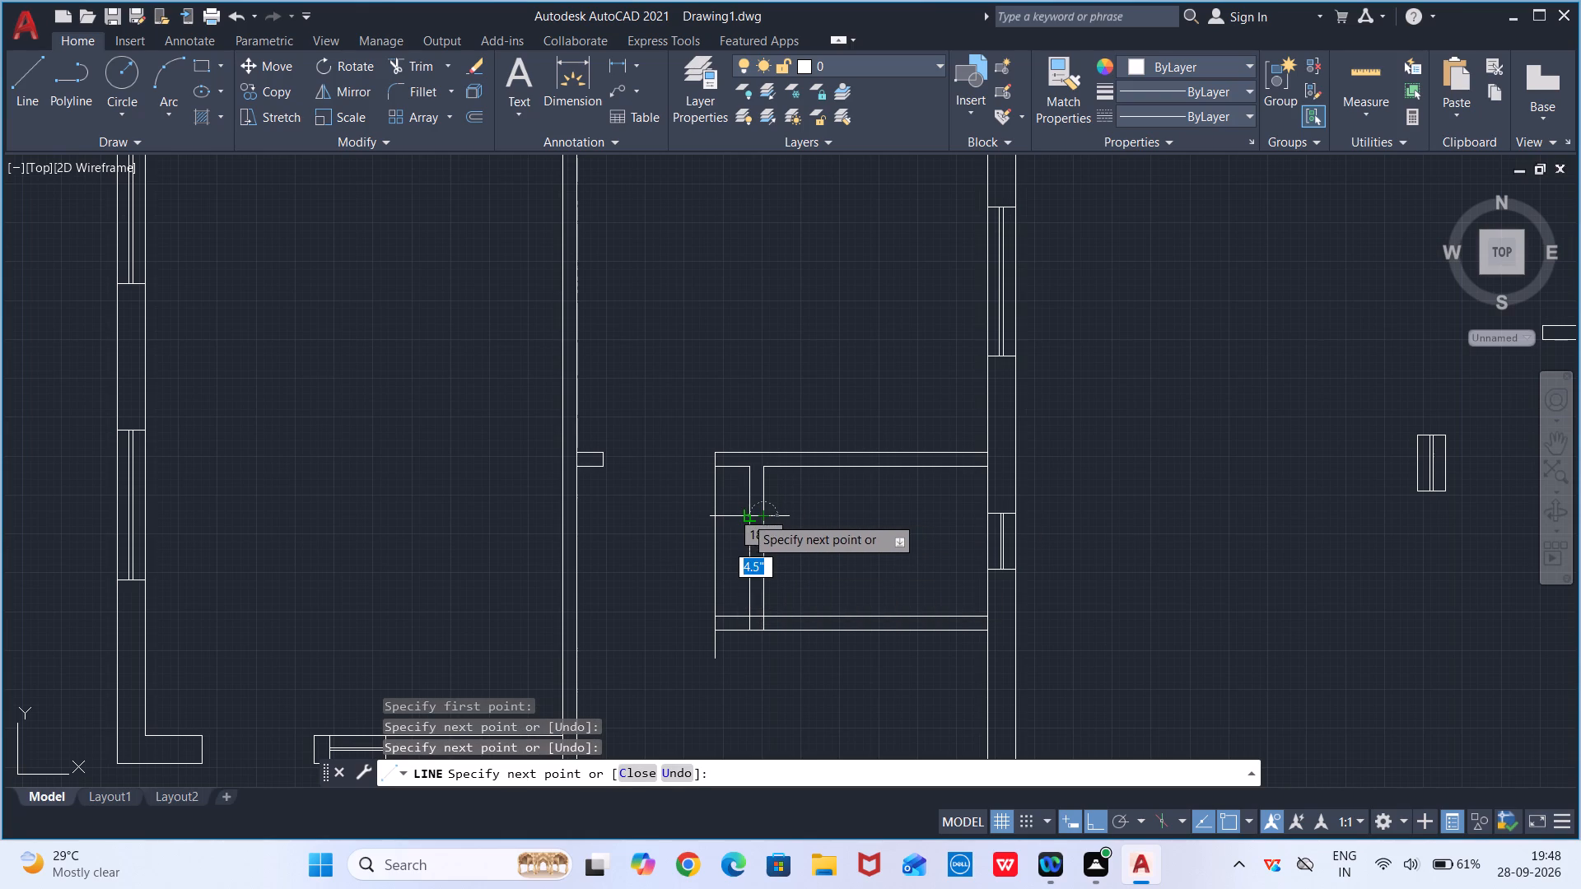
click(745, 516)
key(Escape)
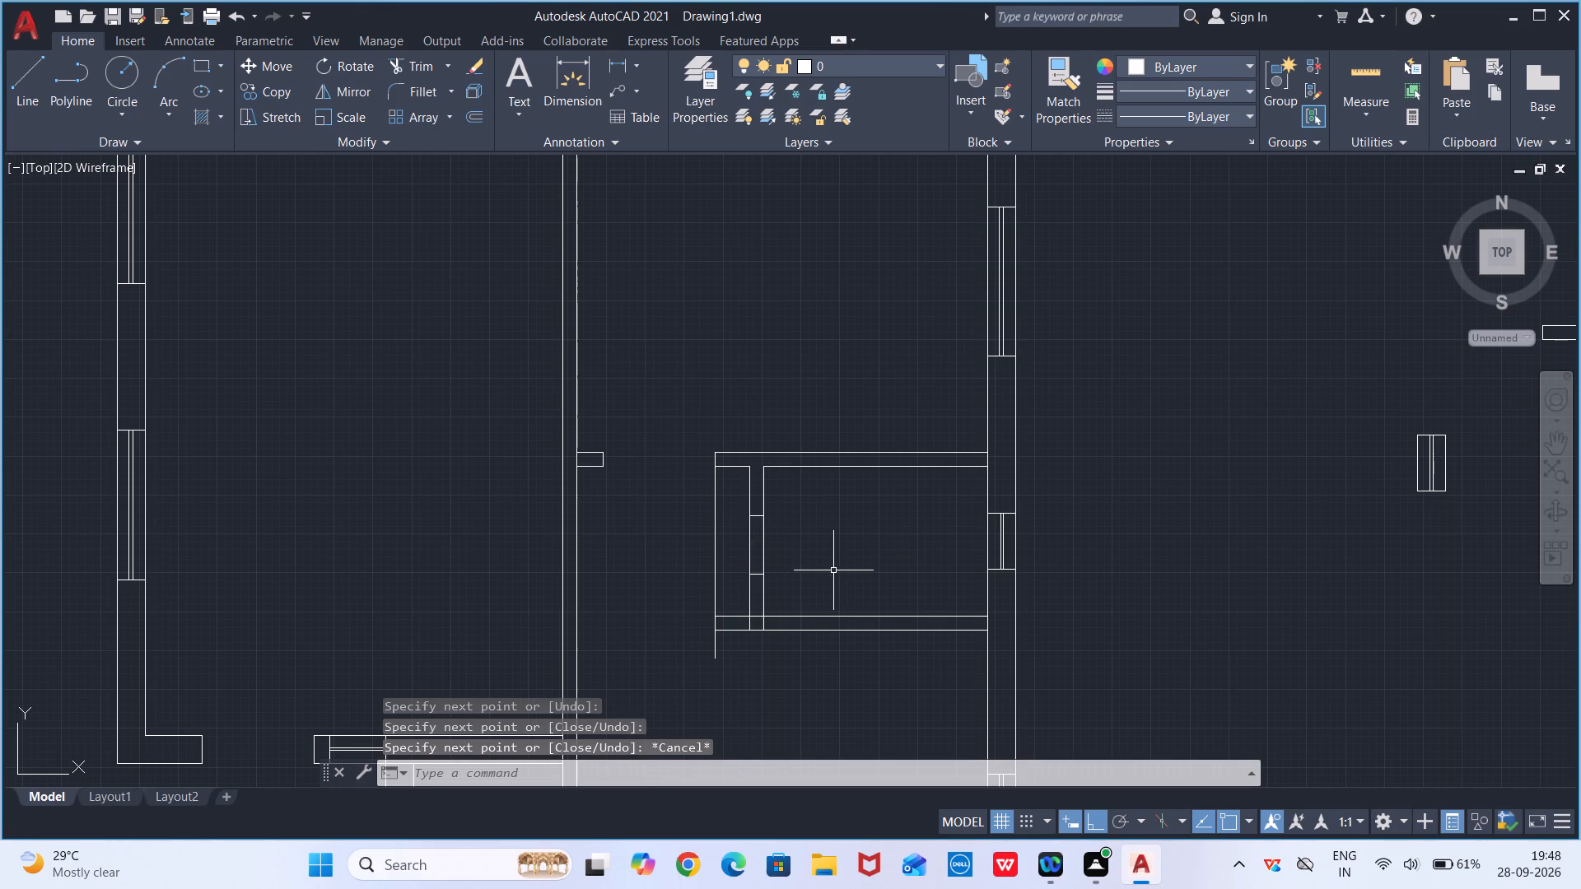
Trim the small room's left partition between the opening marks, and the vertical guide line between the upper and lower partitions.
text(tr)
key(Return)
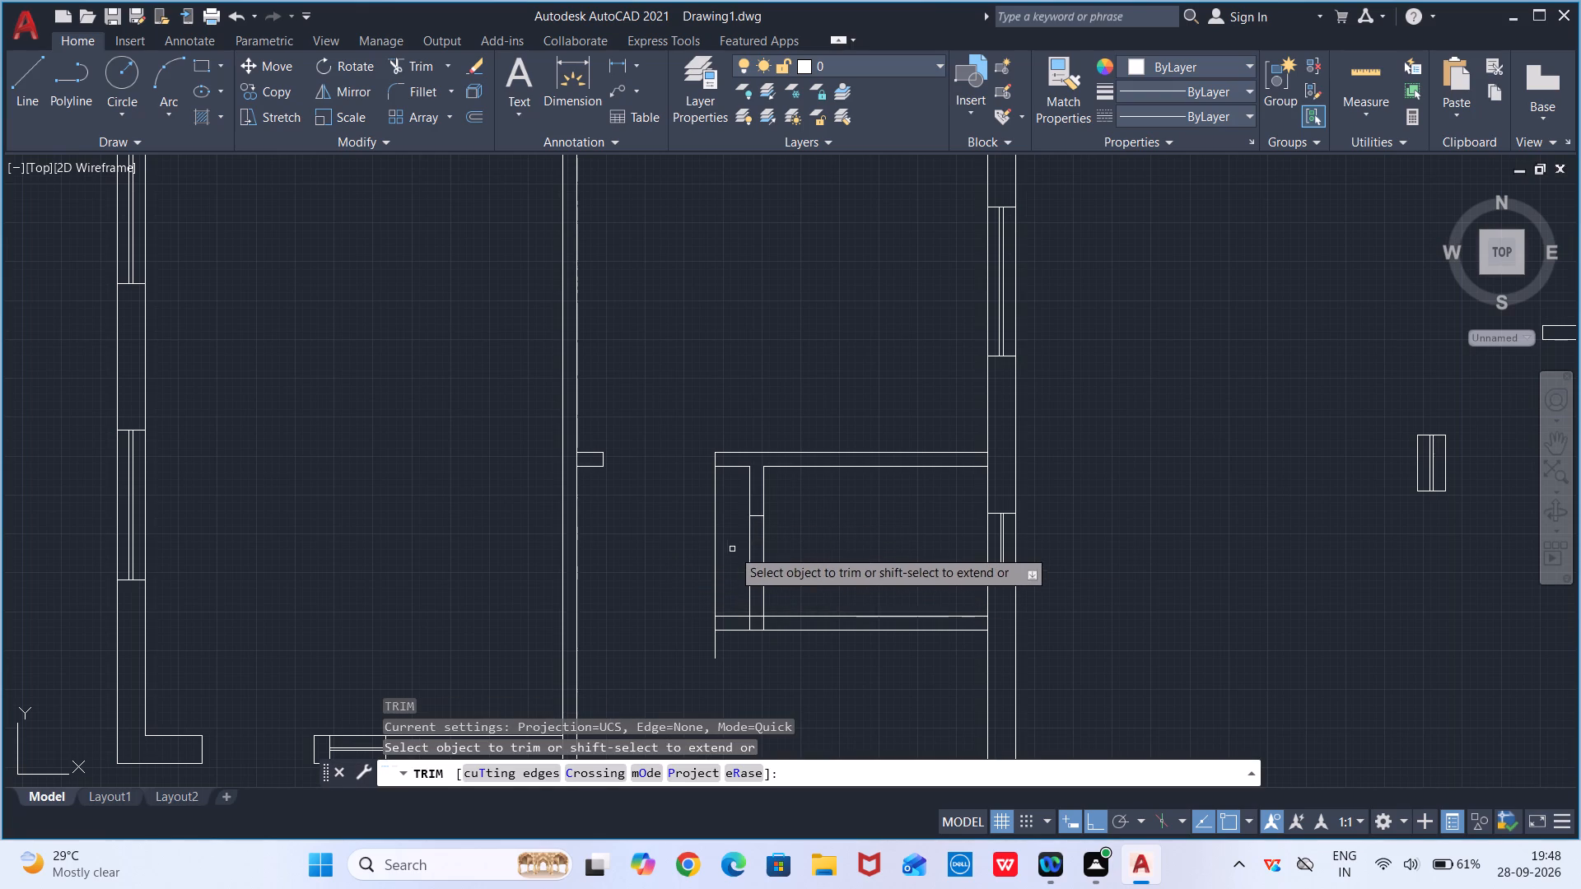
drag(728, 547, 826, 549)
drag(755, 545, 707, 542)
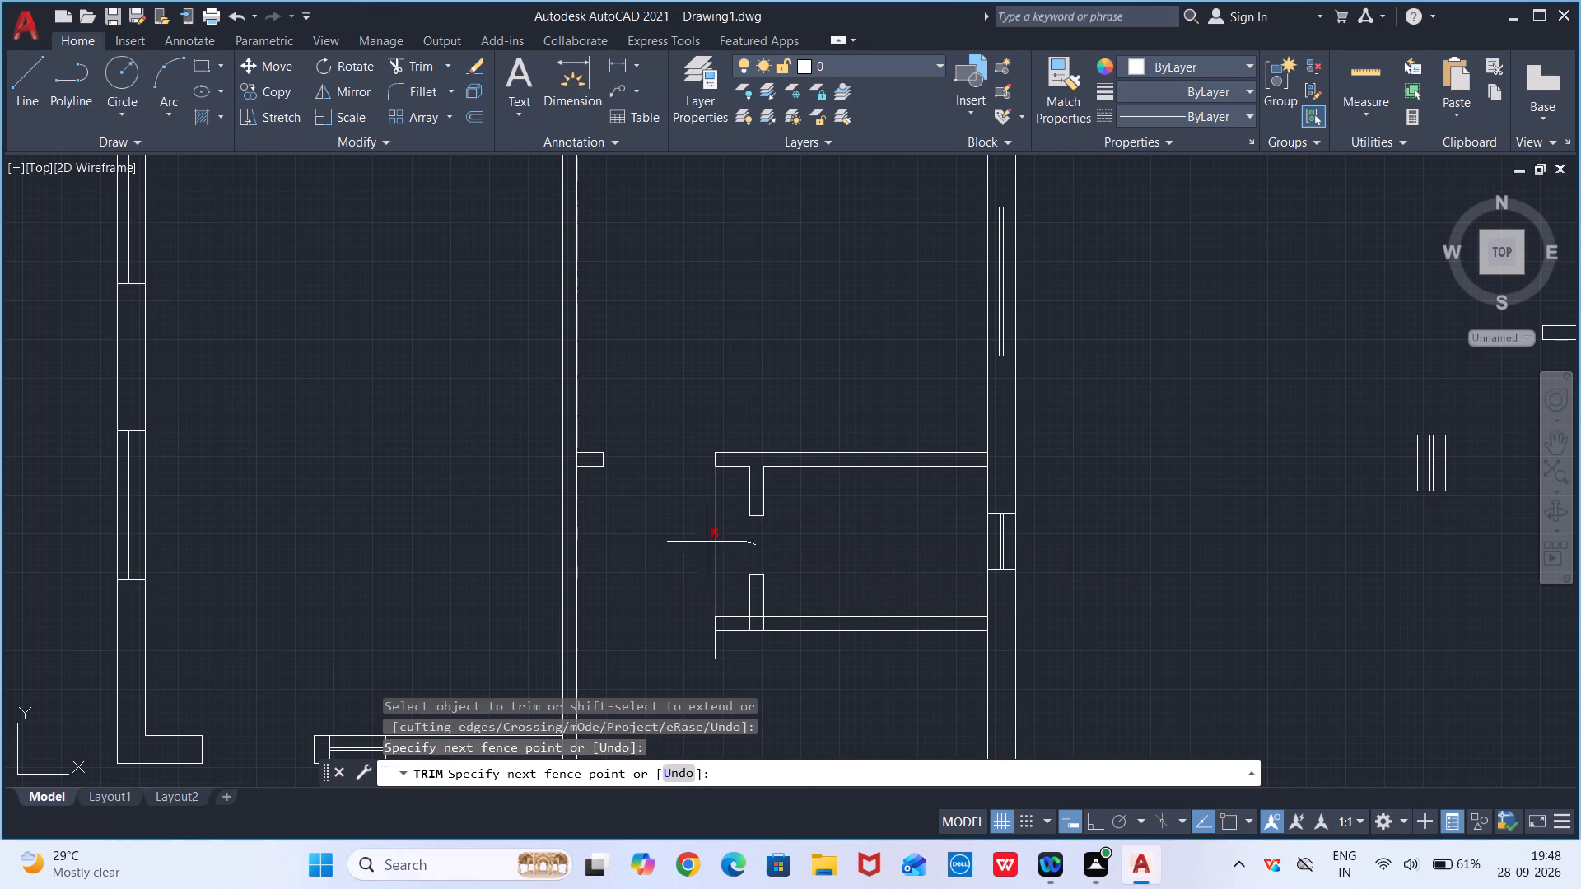
drag(707, 542, 664, 546)
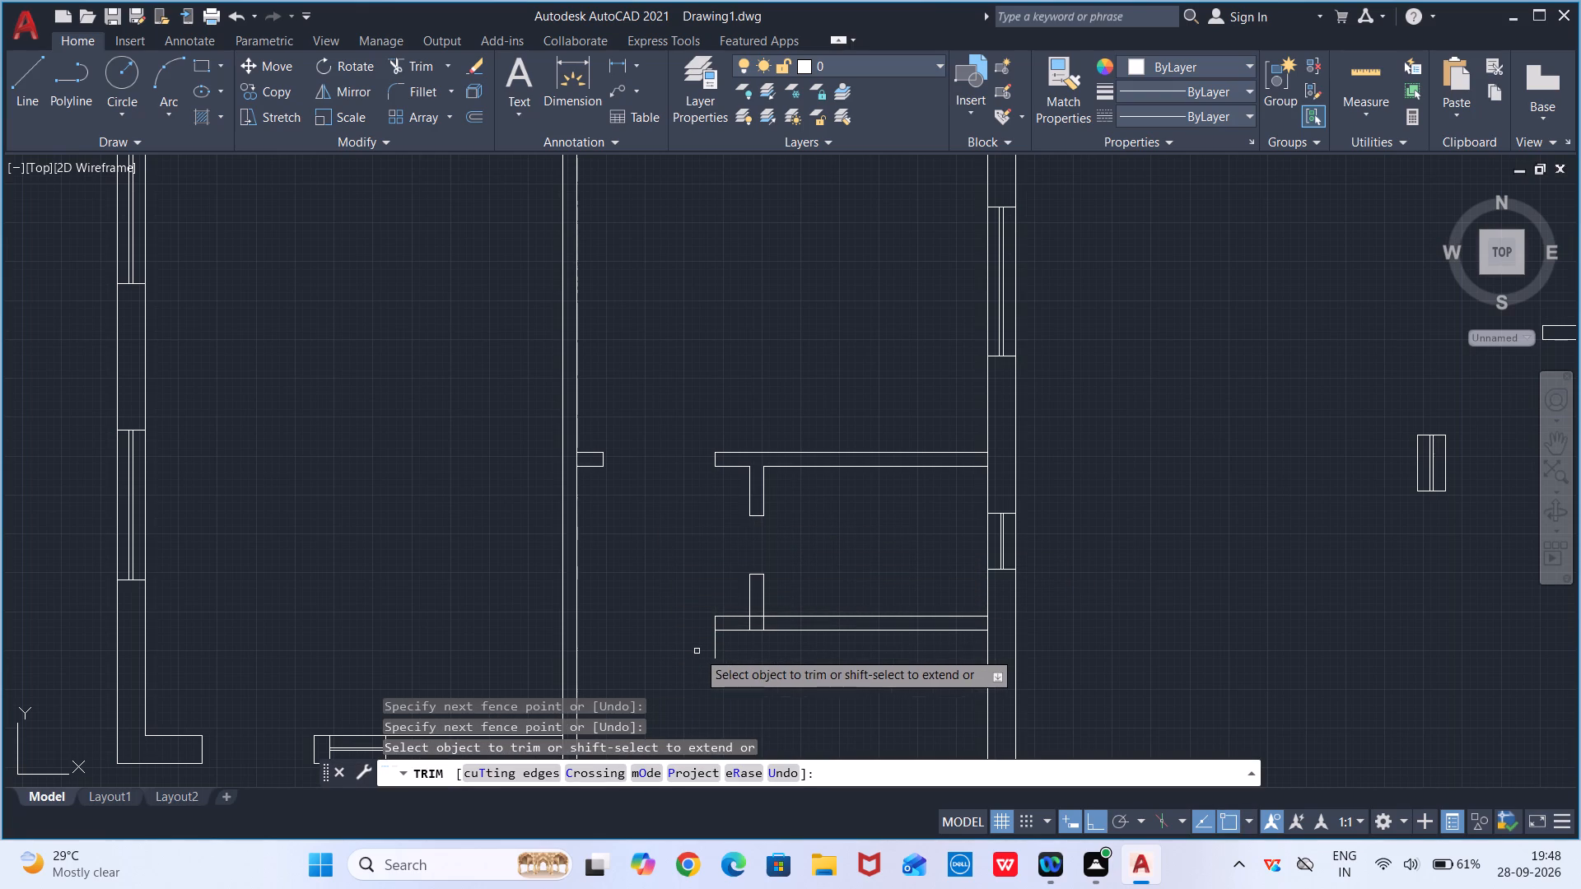
Trim the guide line's tail below the lower partition and the overlapping lines at the small room's lower-left partition junction.
drag(703, 647, 786, 647)
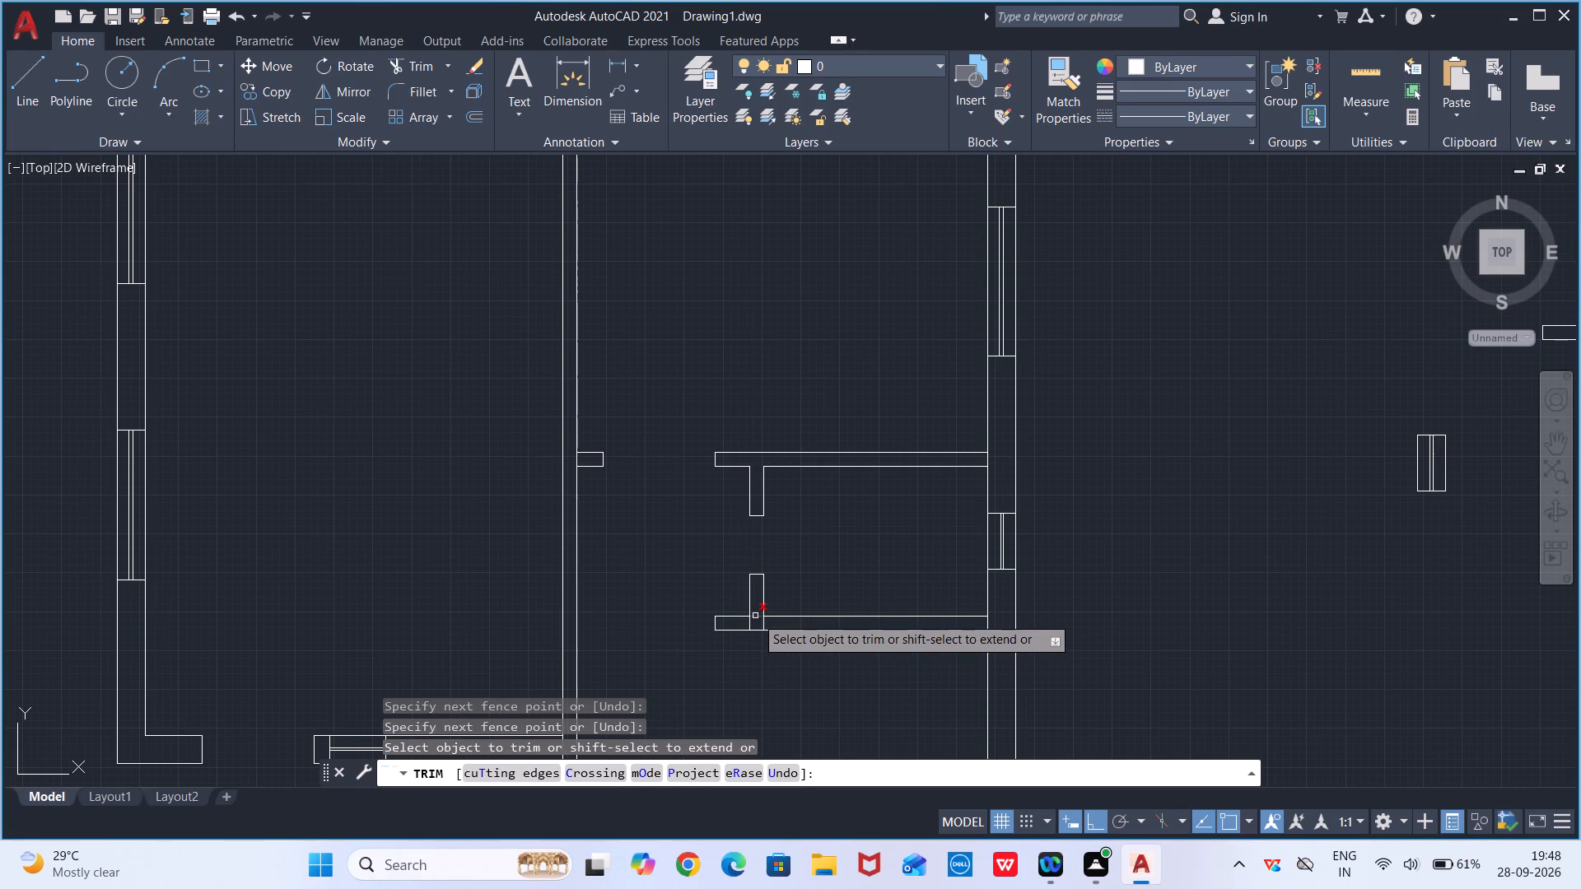
click(755, 616)
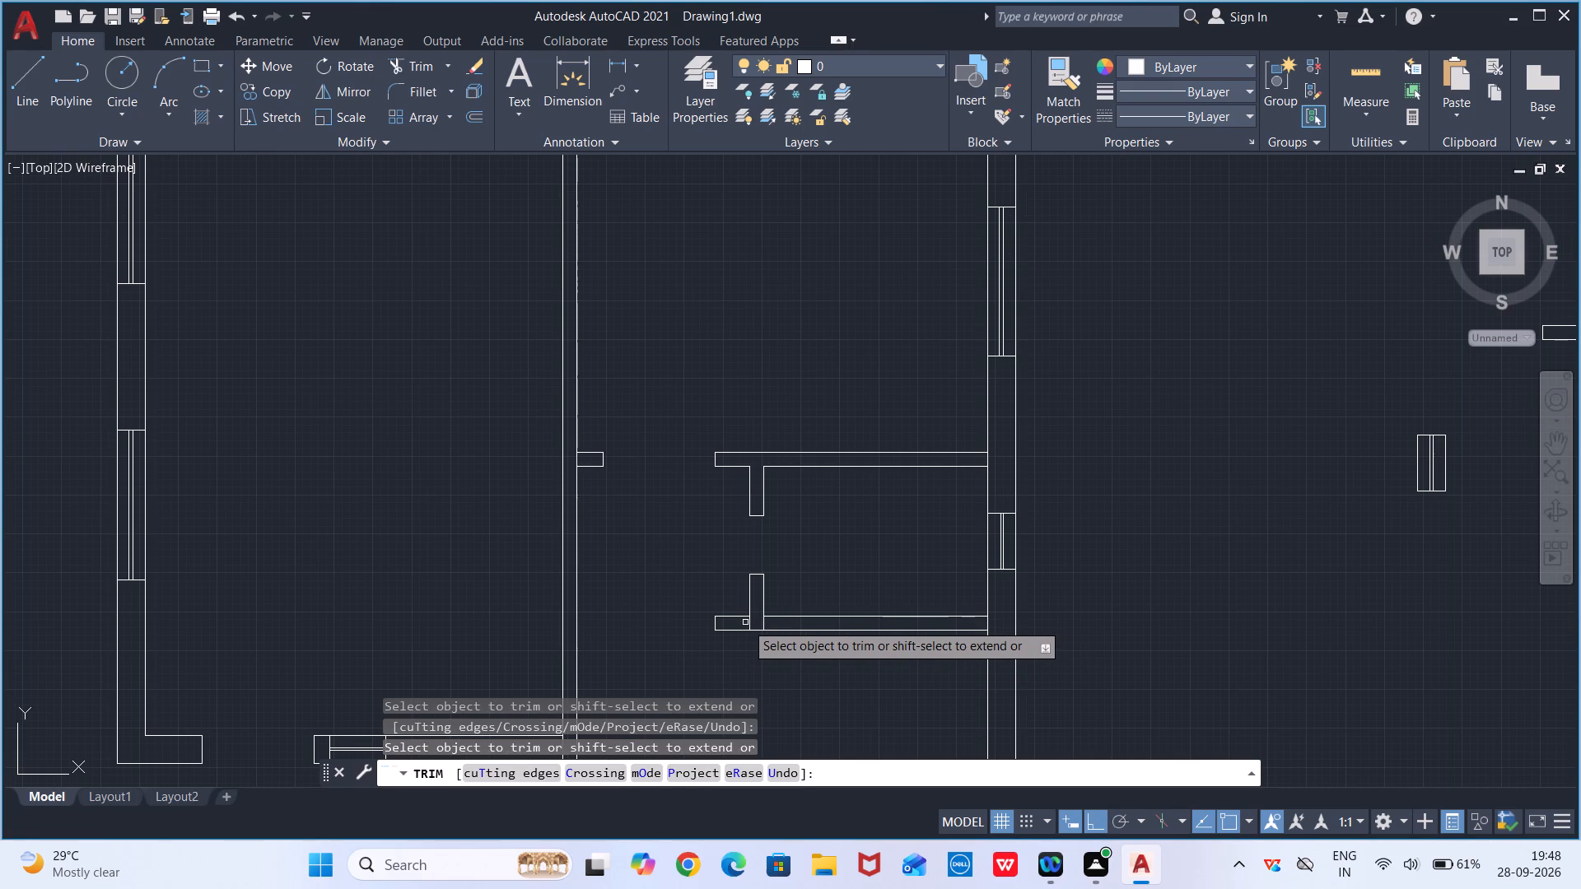
click(749, 621)
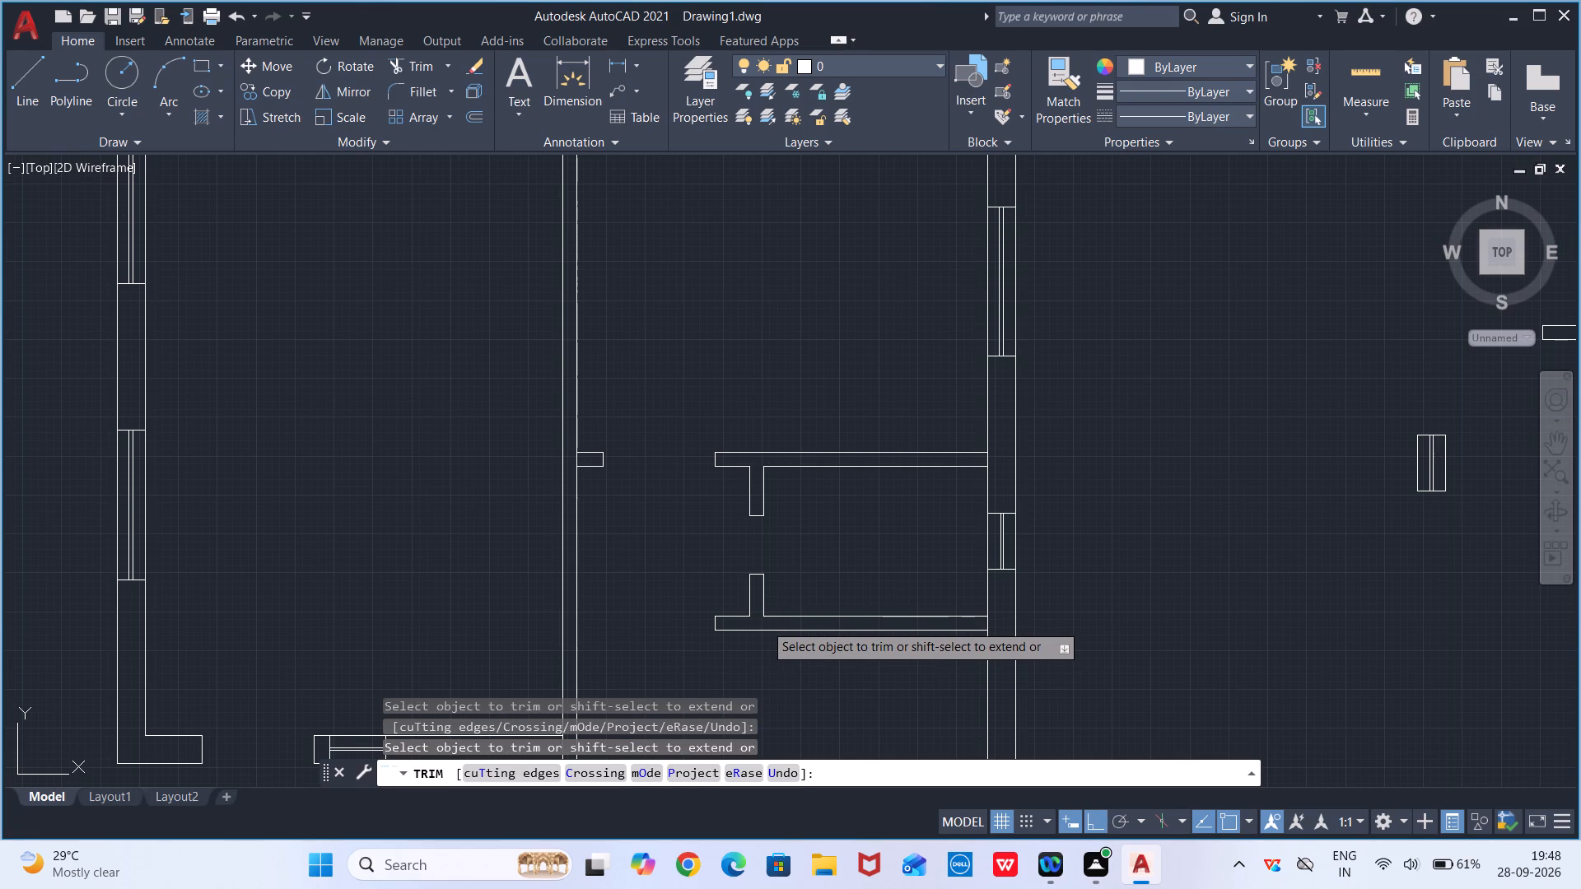
click(764, 623)
scroll(764, 623, down, 3)
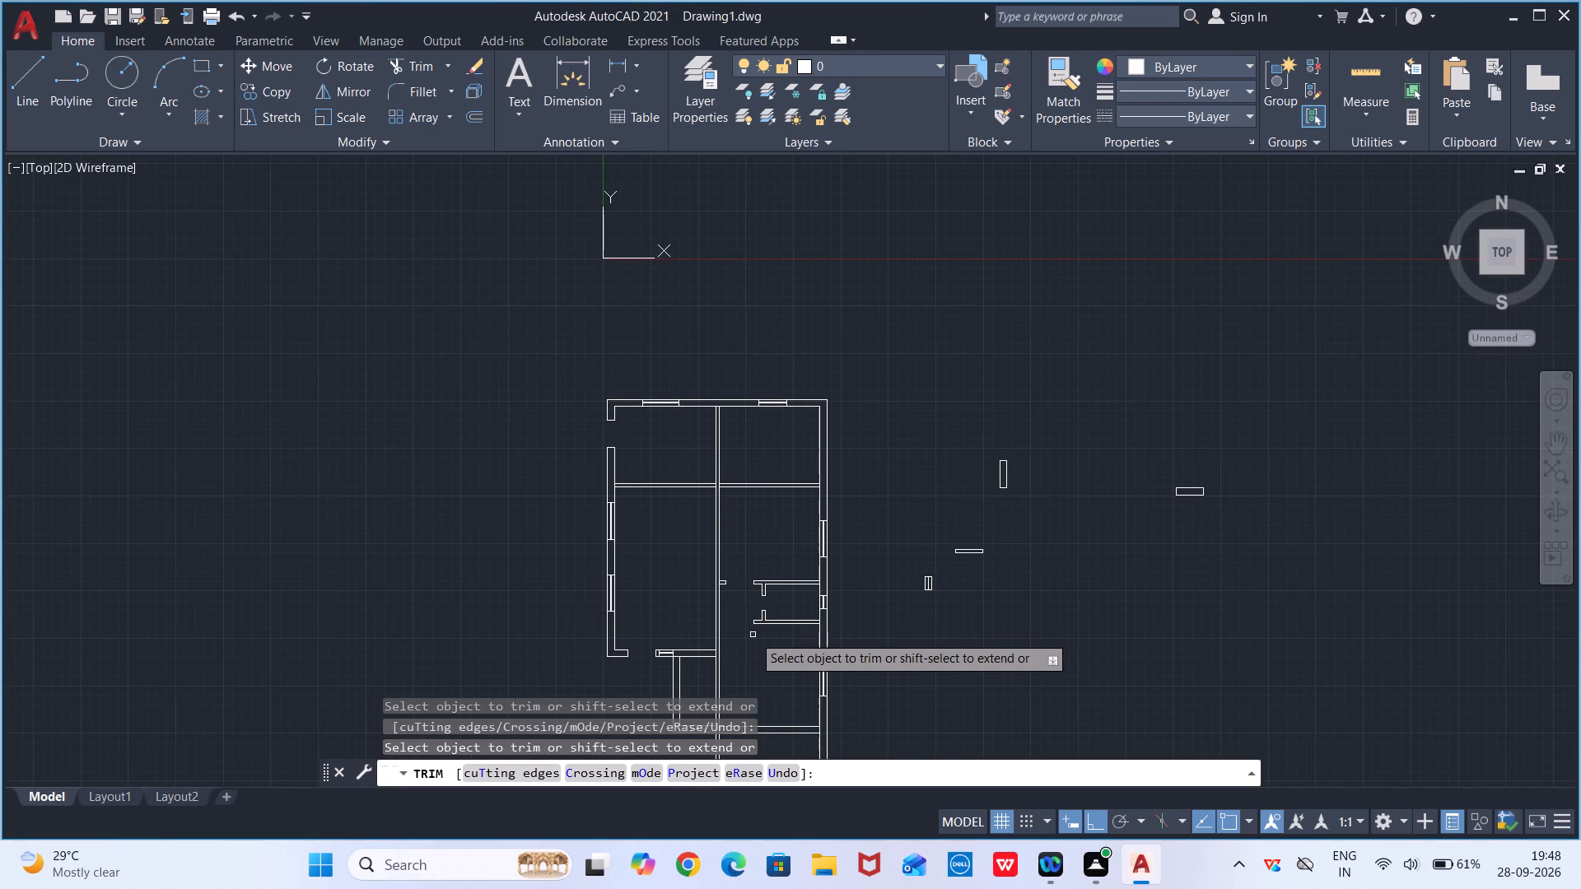
key(Escape)
scroll(711, 611, up, 1)
middle_drag(749, 598, 729, 533)
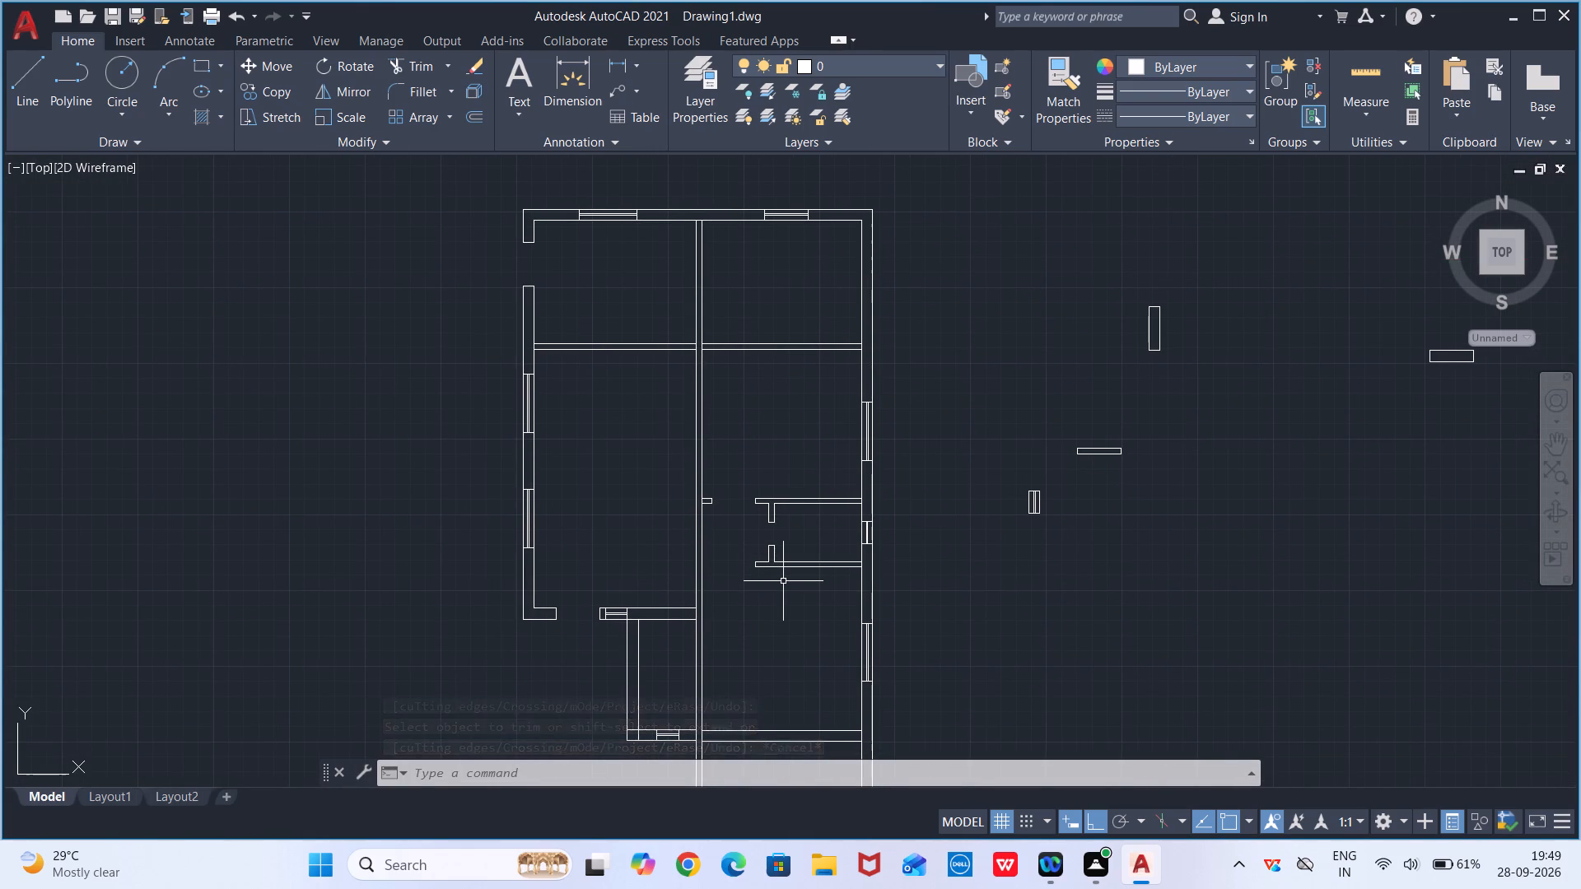
Draw a three-line outline about 10.4" wide across the lower-right room's bottom wall, starting at its junction with the central partition.
scroll(778, 581, up, 1)
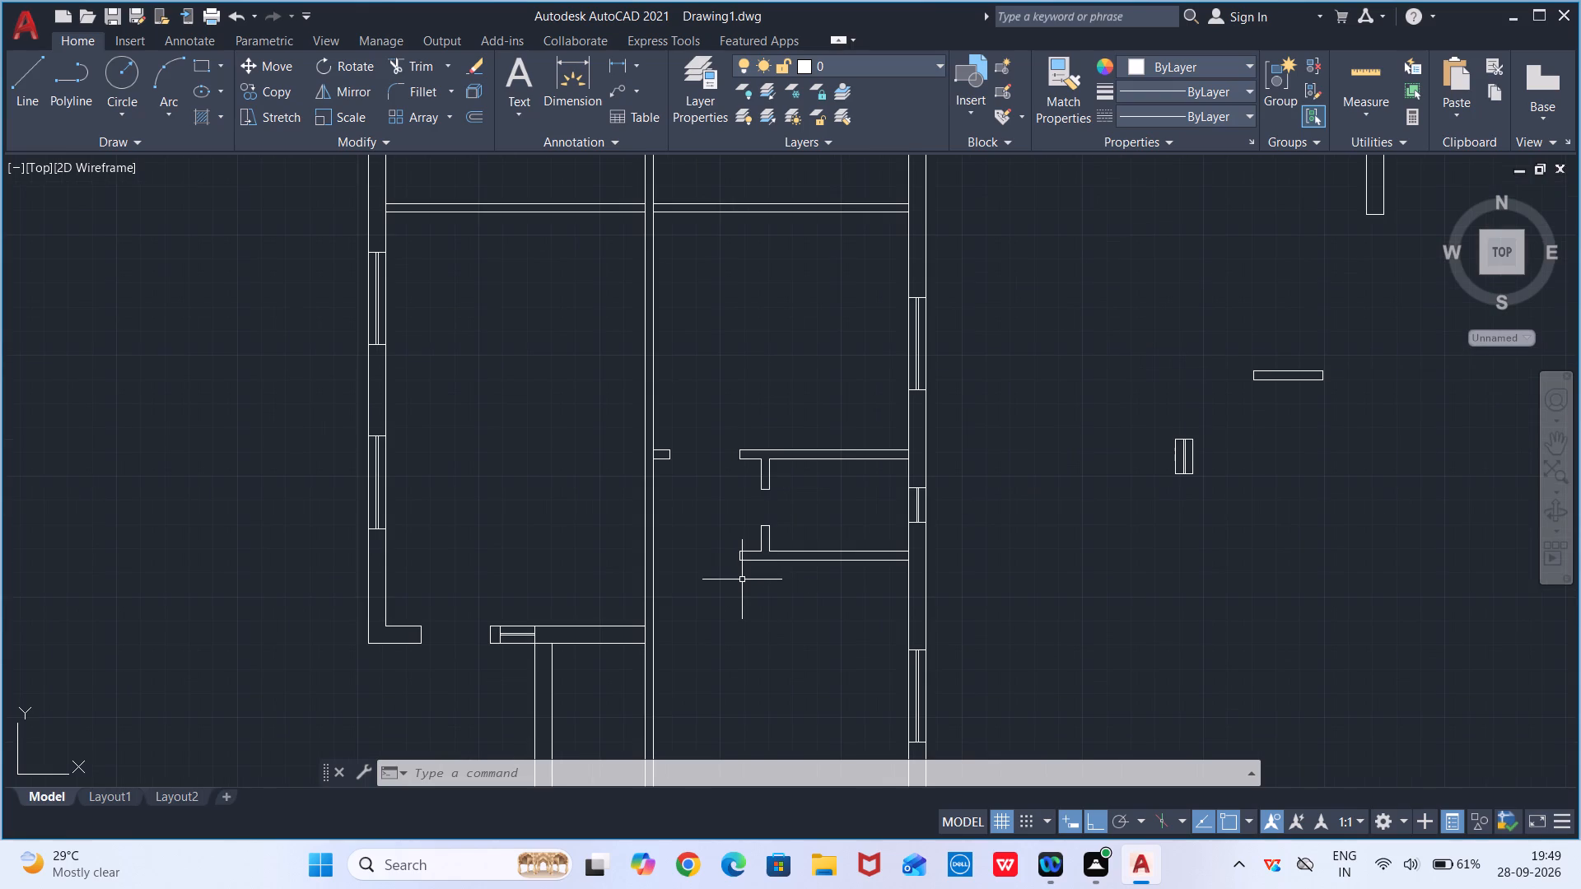
scroll(742, 579, up, 1)
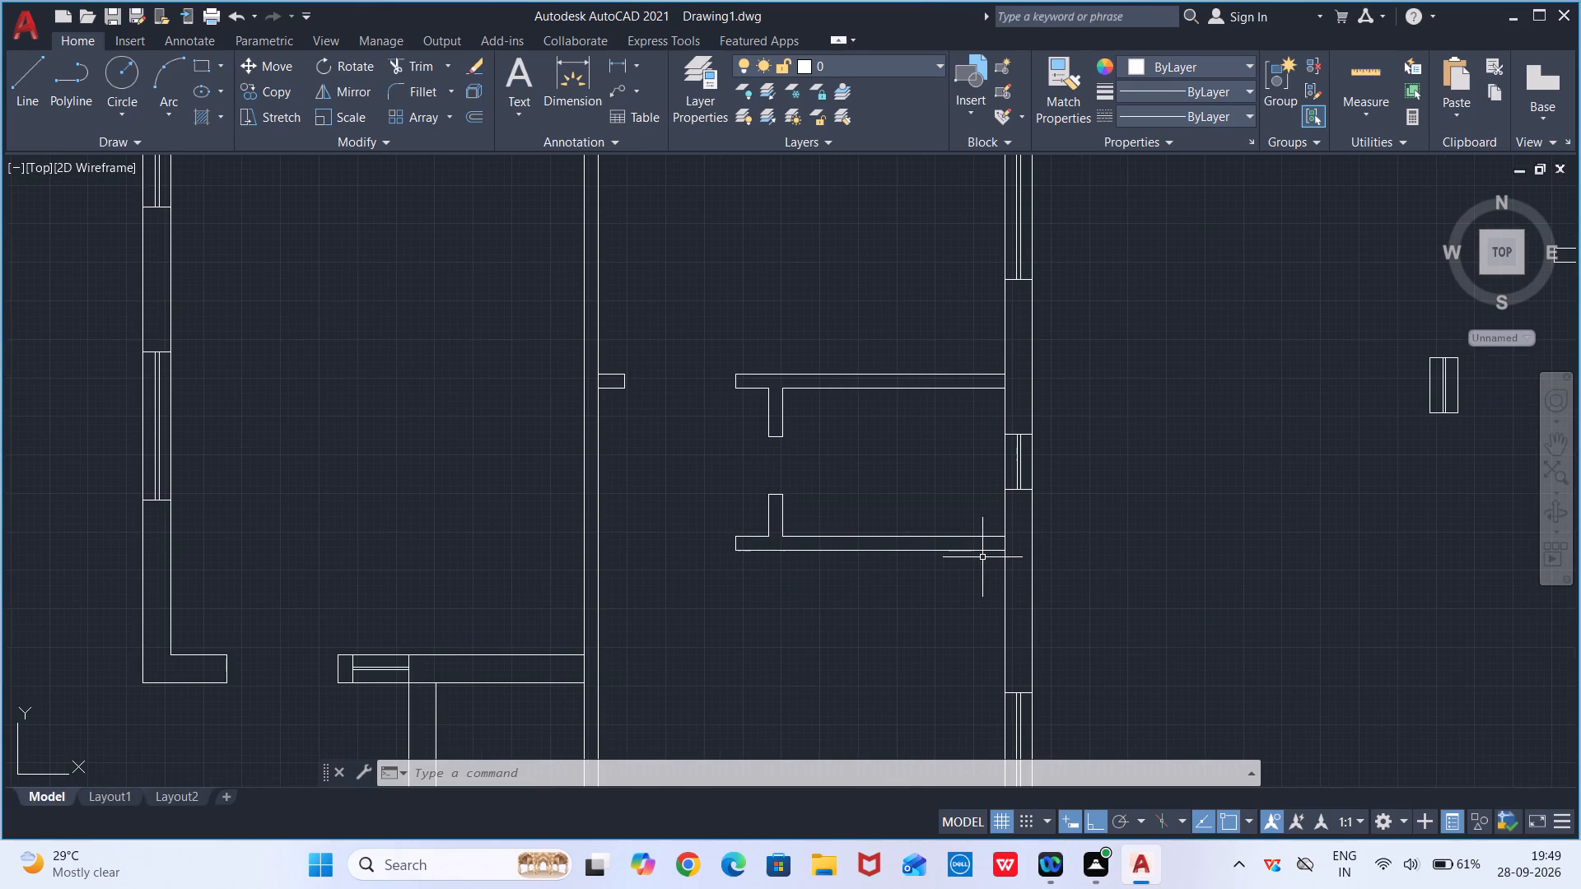
middle_drag(982, 557, 925, 562)
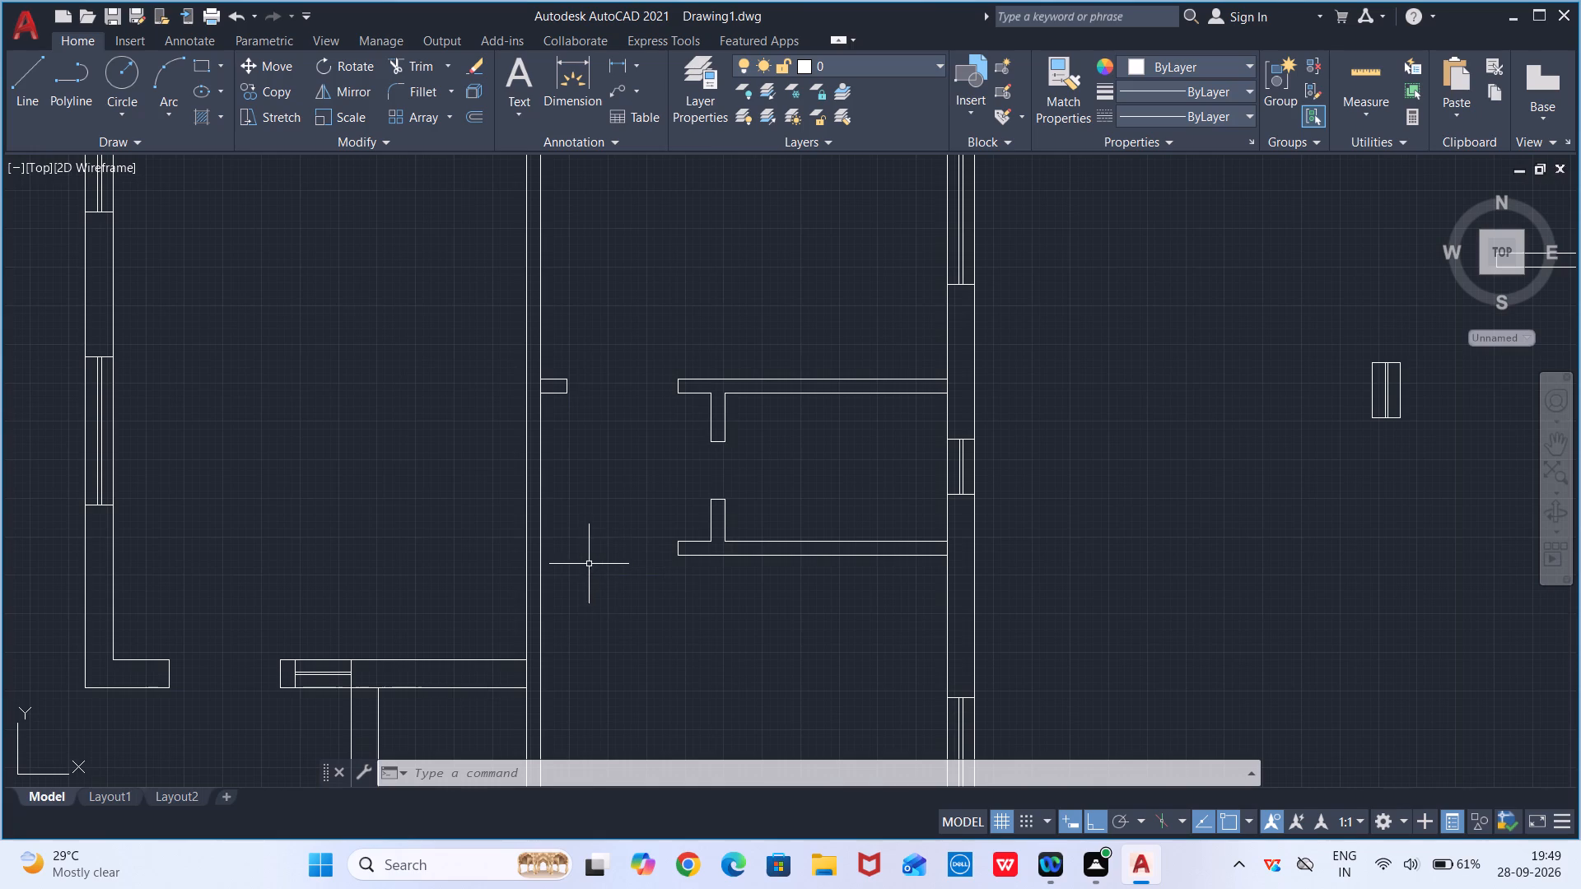
scroll(589, 564, down, 3)
middle_drag(589, 562, 595, 517)
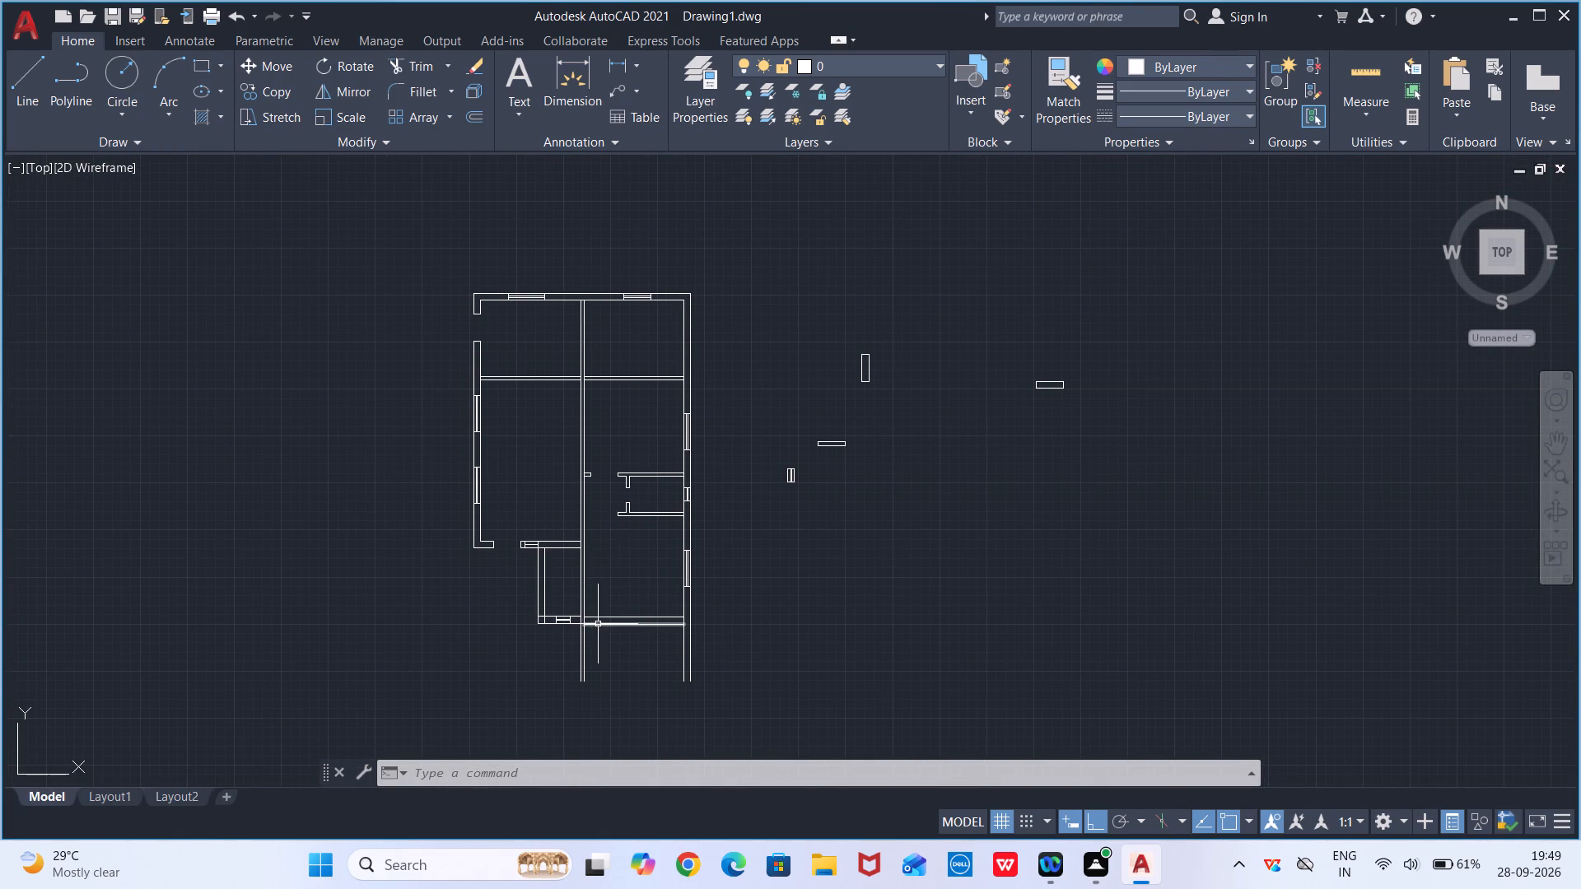
scroll(584, 627, up, 1)
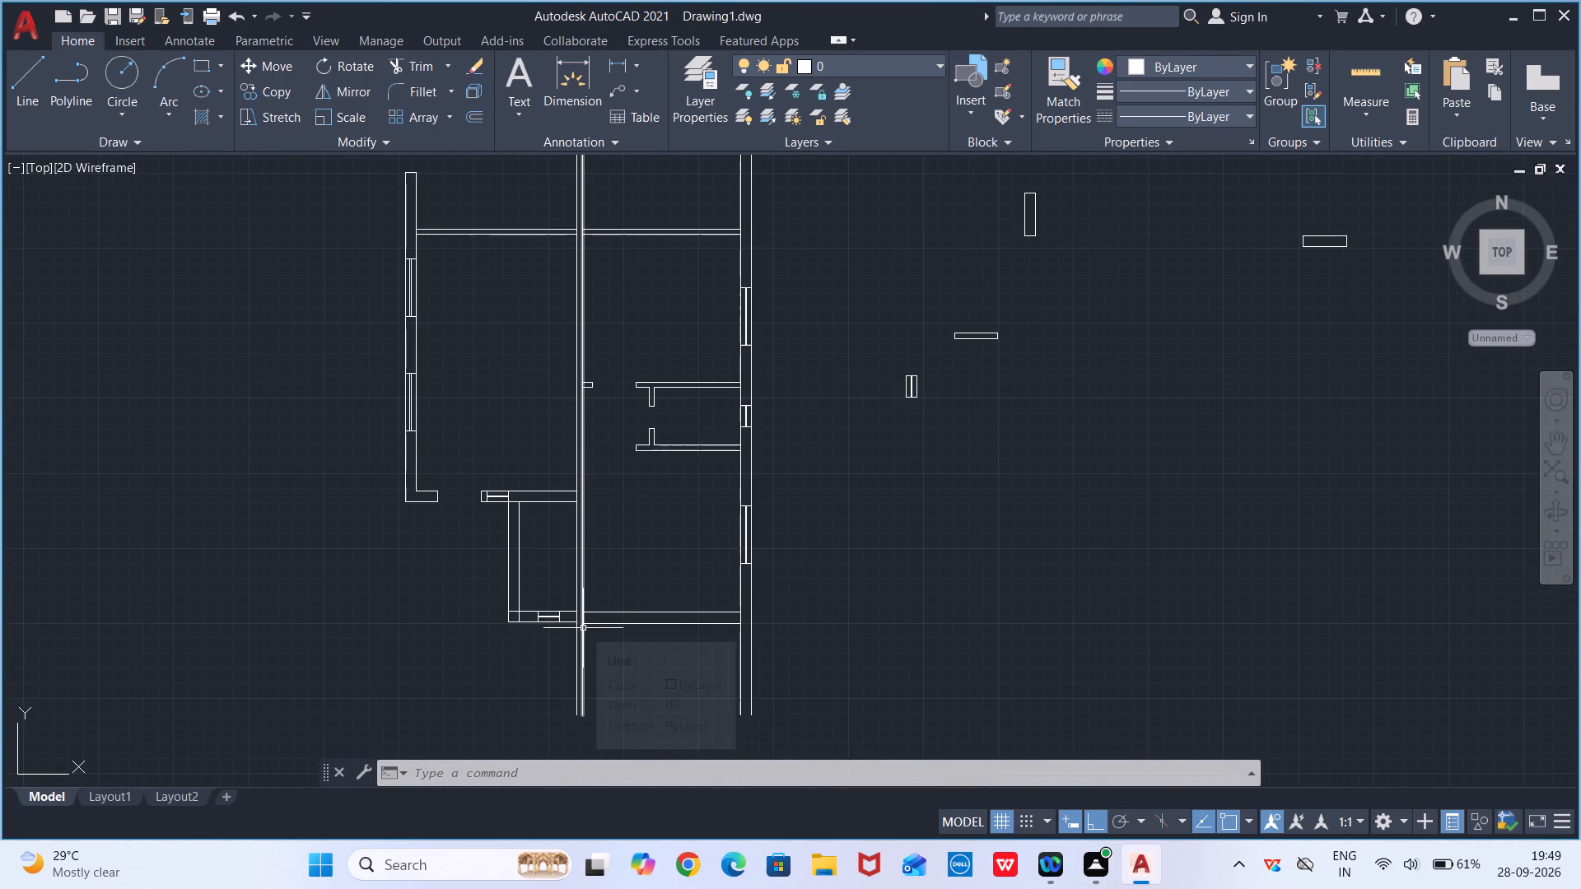
middle_drag(583, 627, 464, 631)
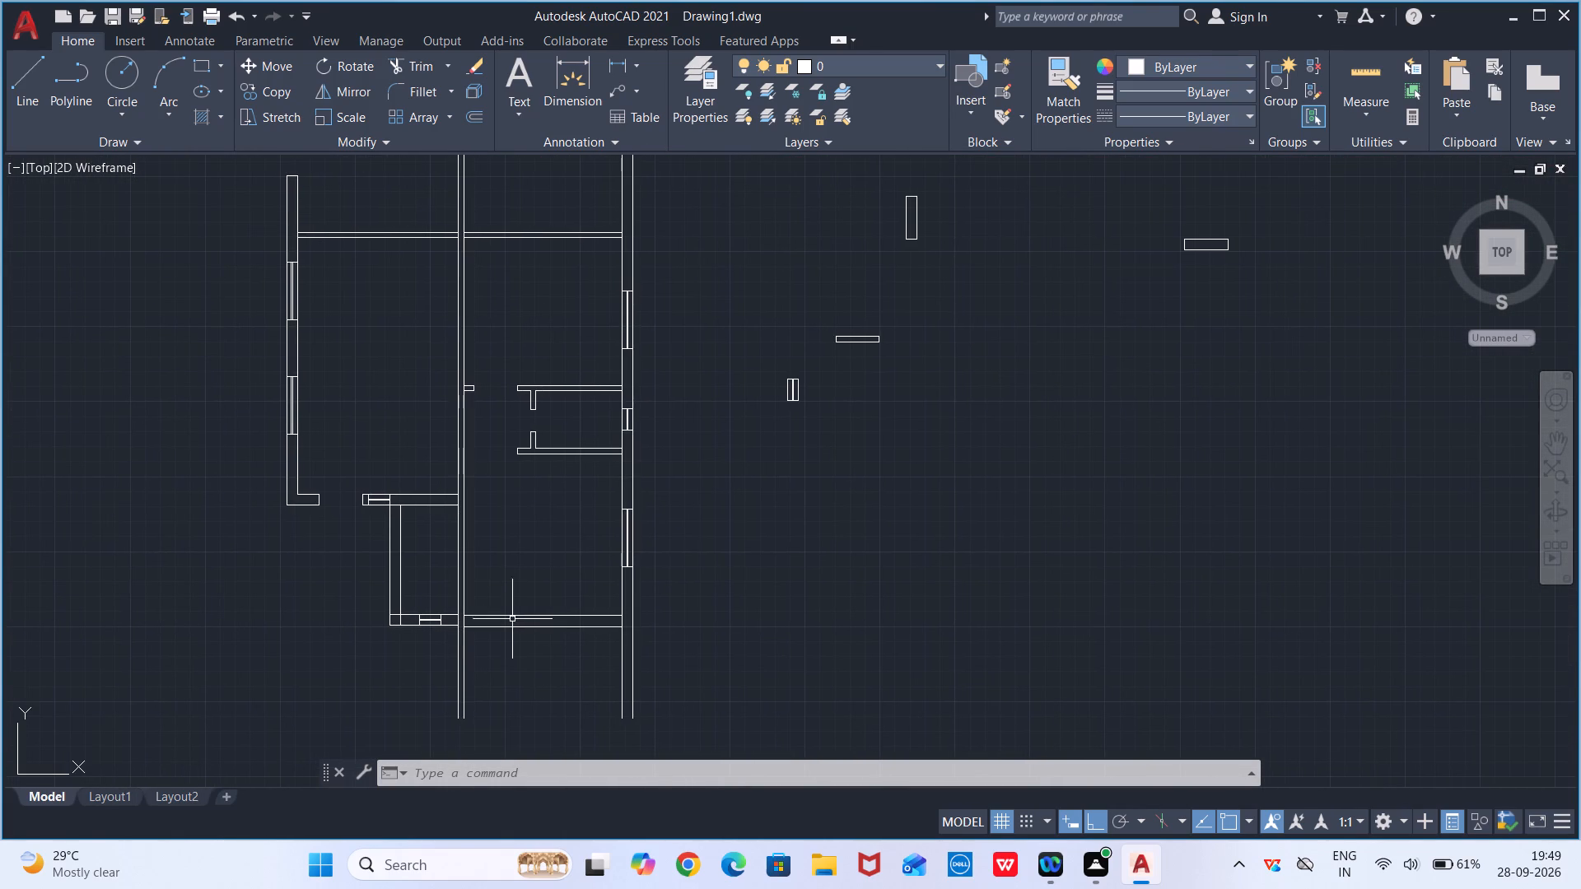
key(l)
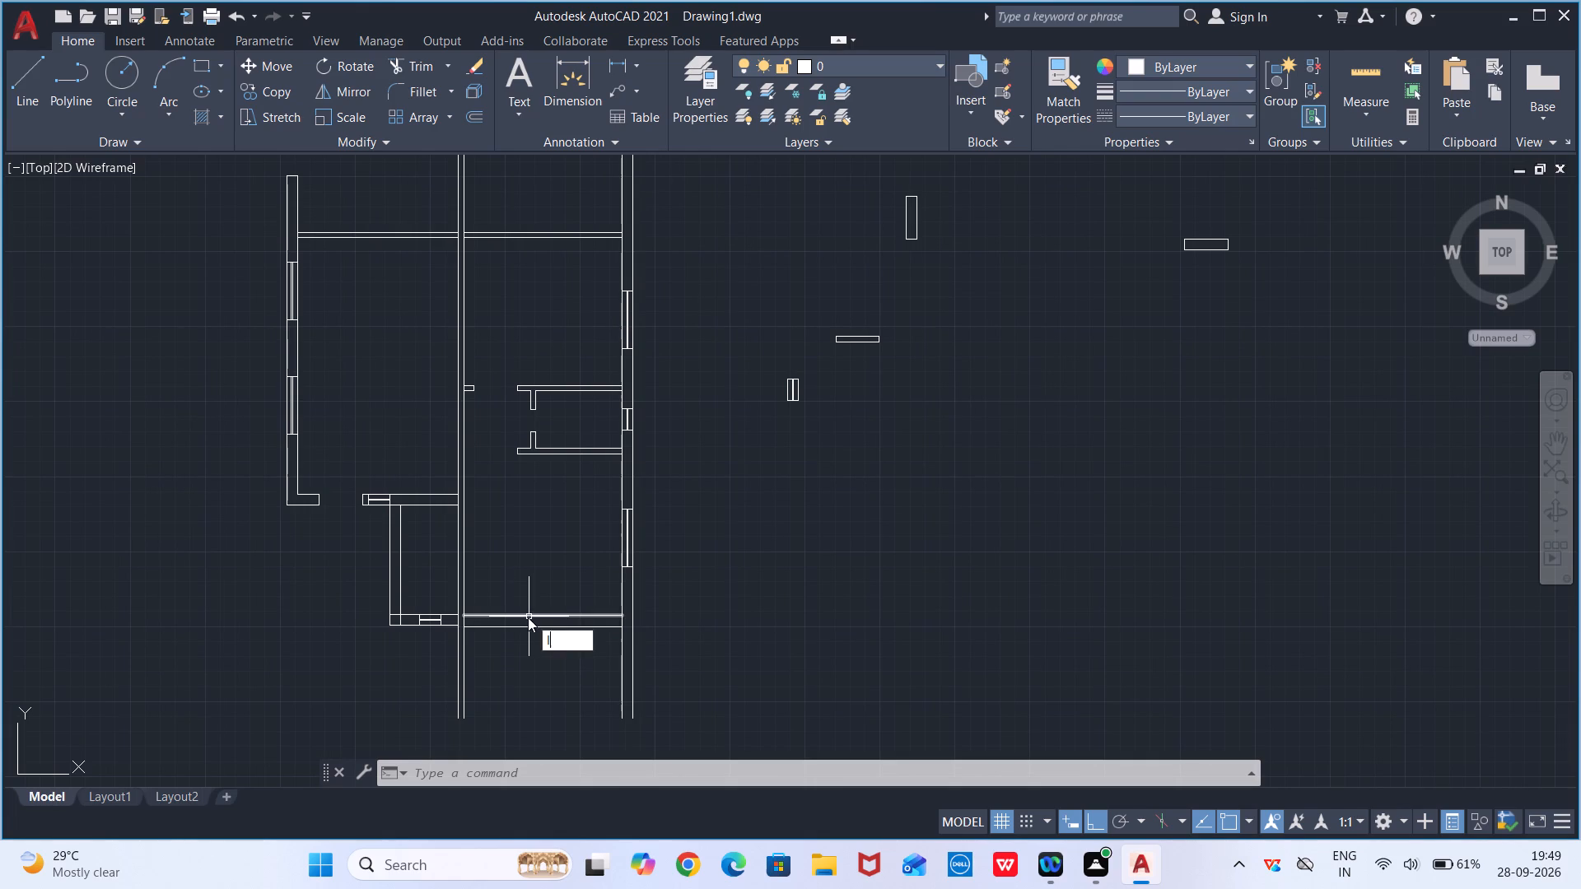
key(Return)
scroll(482, 621, up, 2)
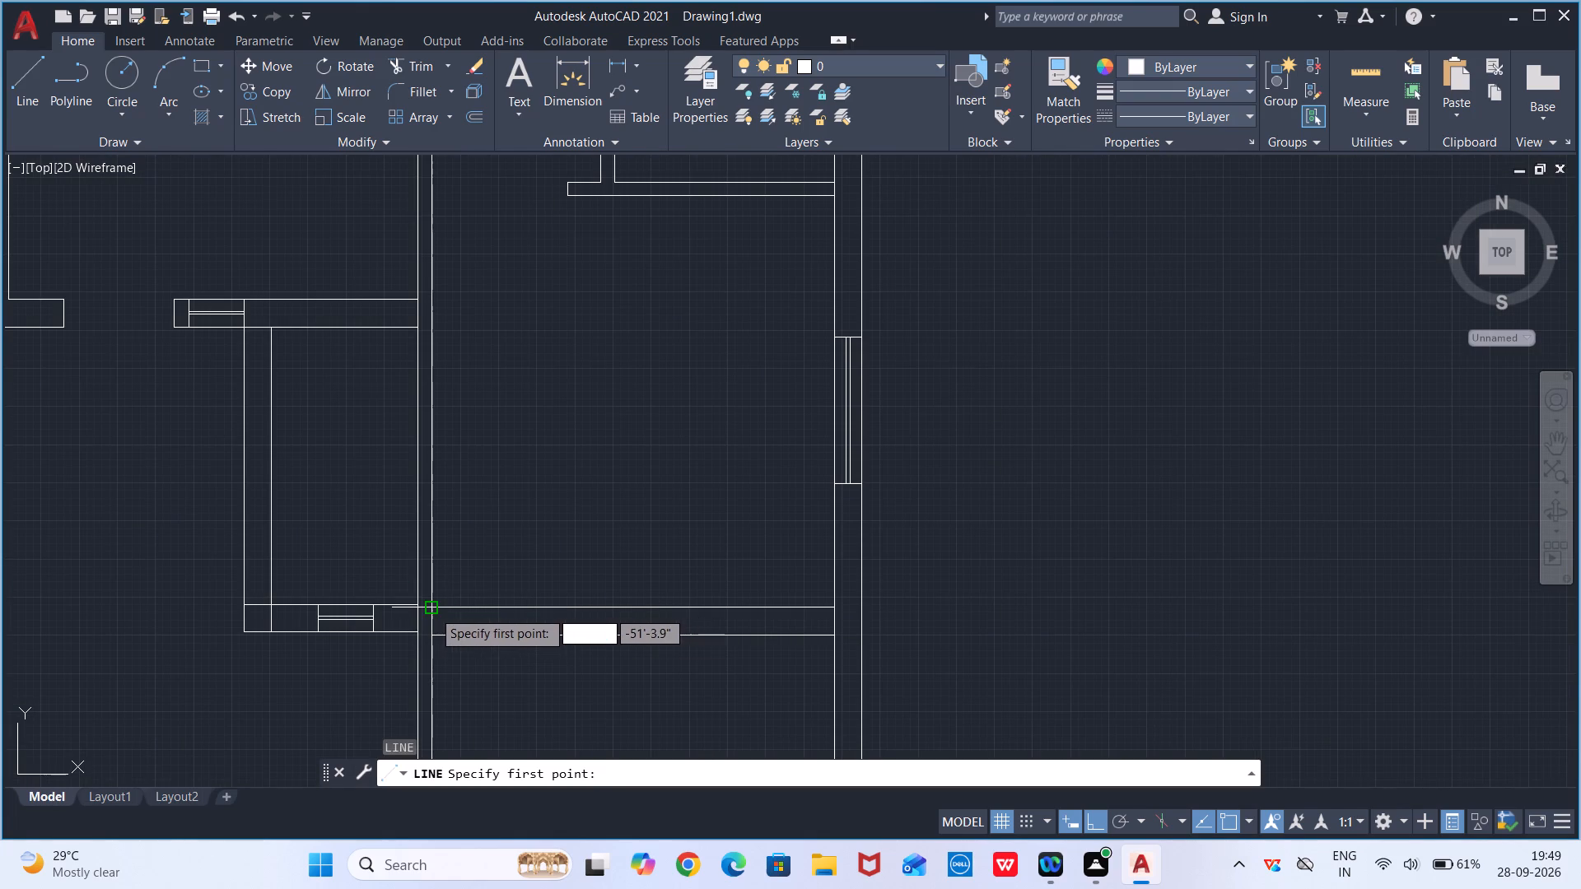
click(431, 610)
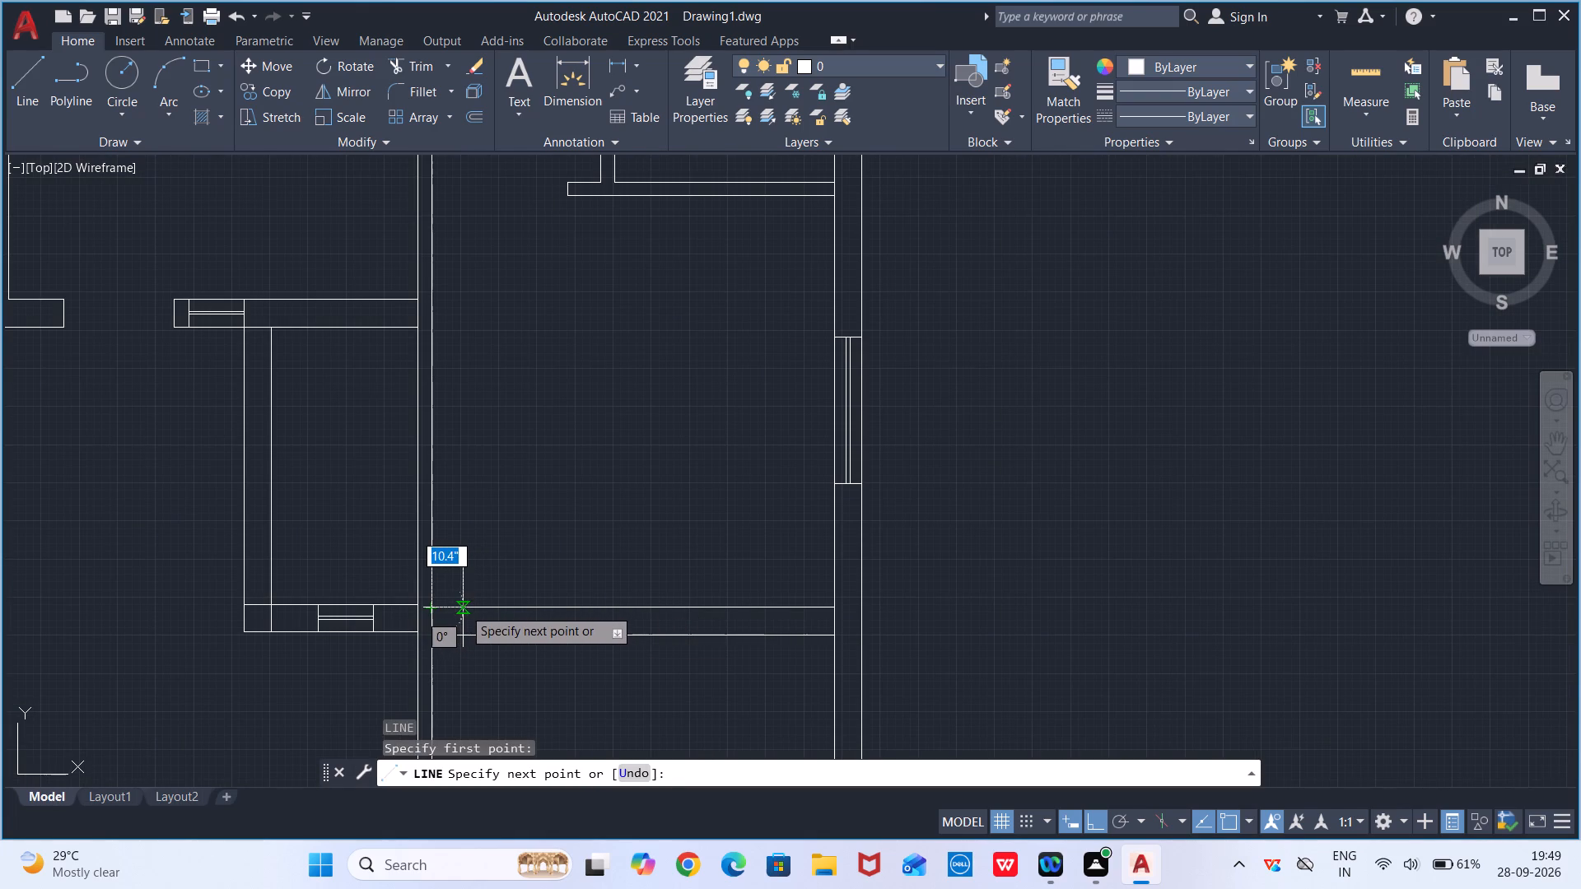
click(463, 607)
click(462, 635)
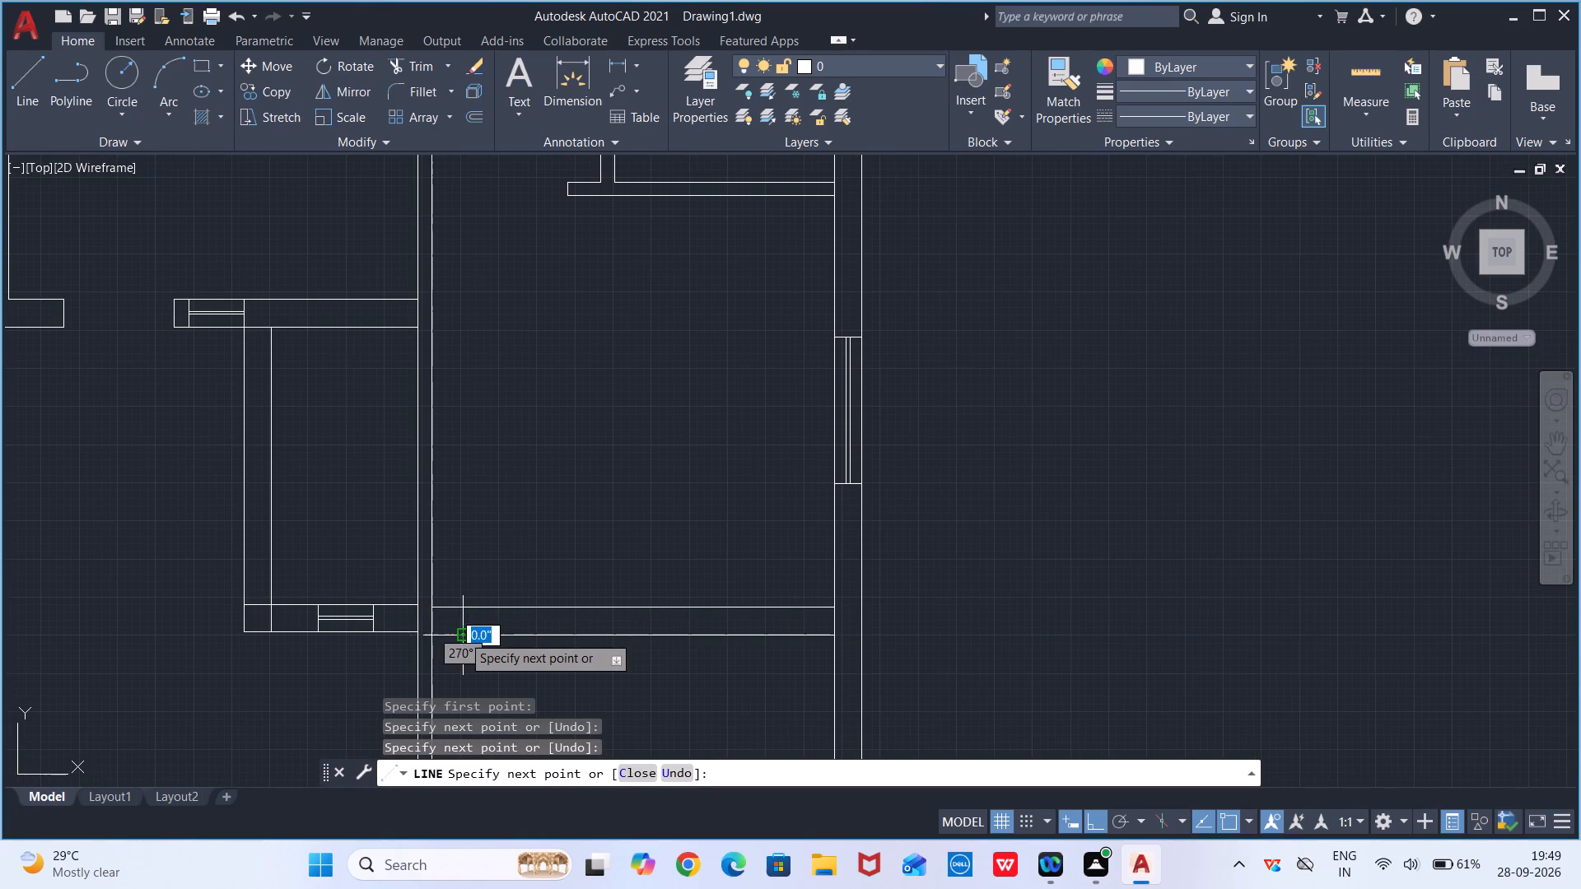
click(427, 629)
key(Escape)
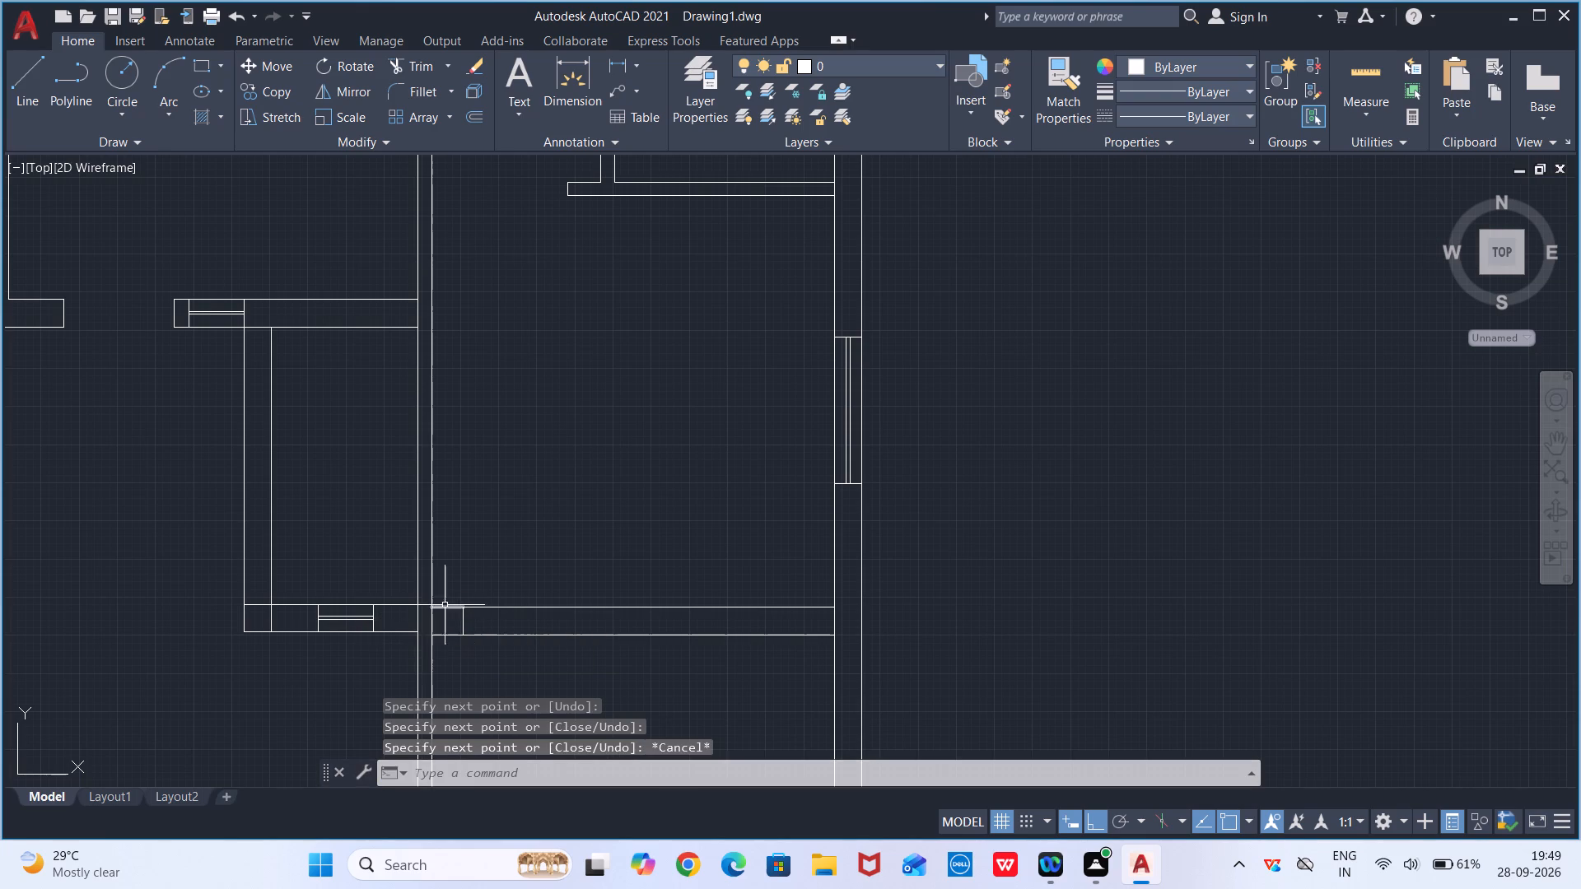
Copy the three outline lines from their lower outer corner to the outer corner where the bottom wall meets the right exterior wall.
scroll(445, 603, up, 2)
click(448, 615)
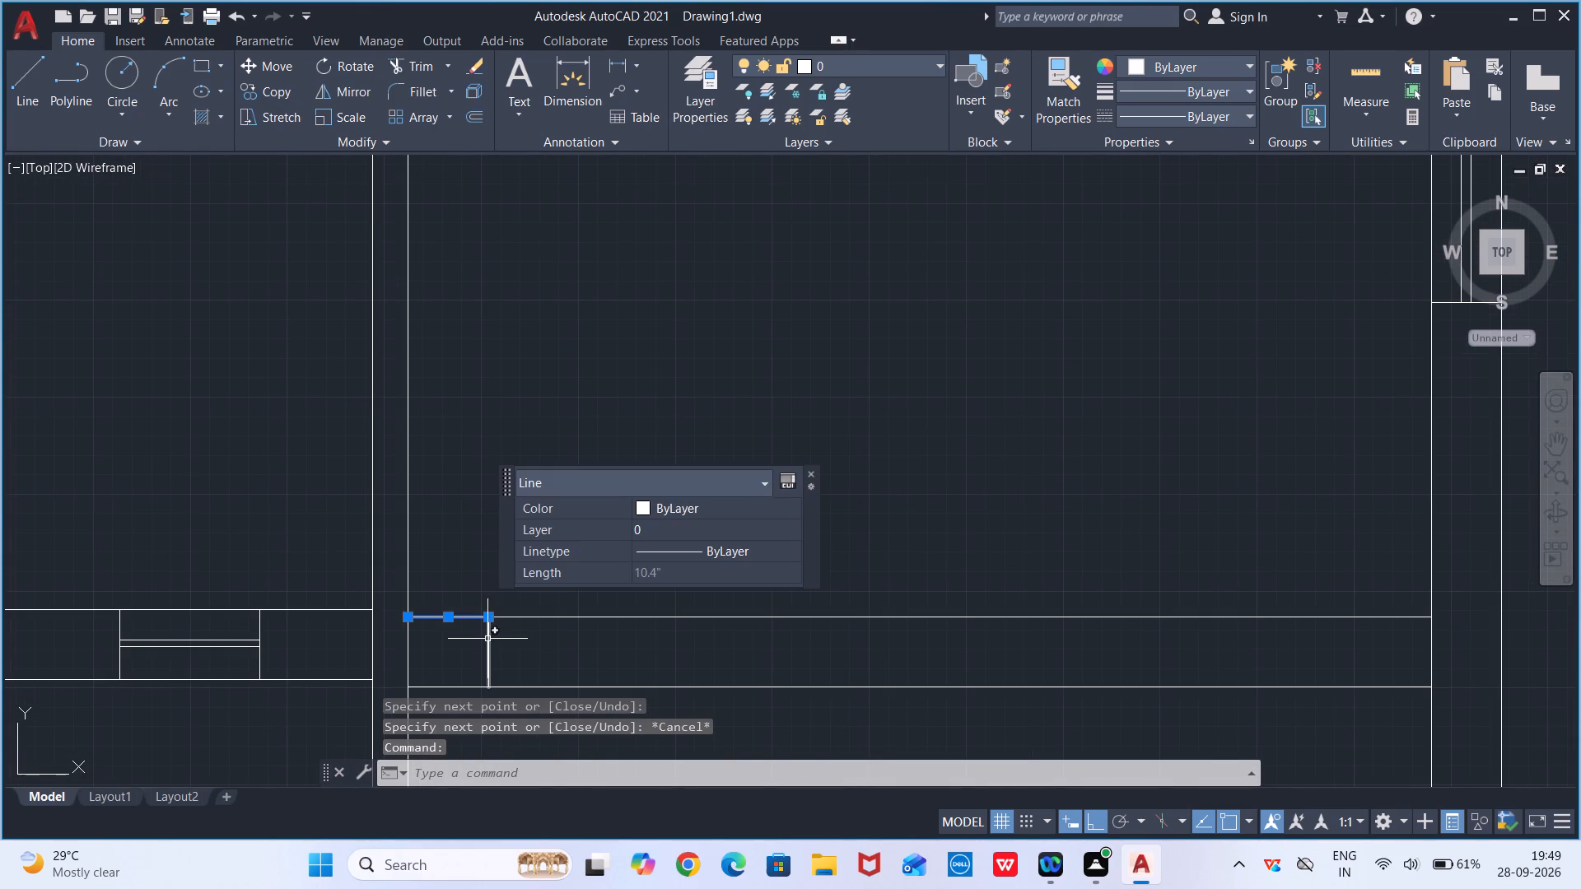
click(487, 640)
click(438, 687)
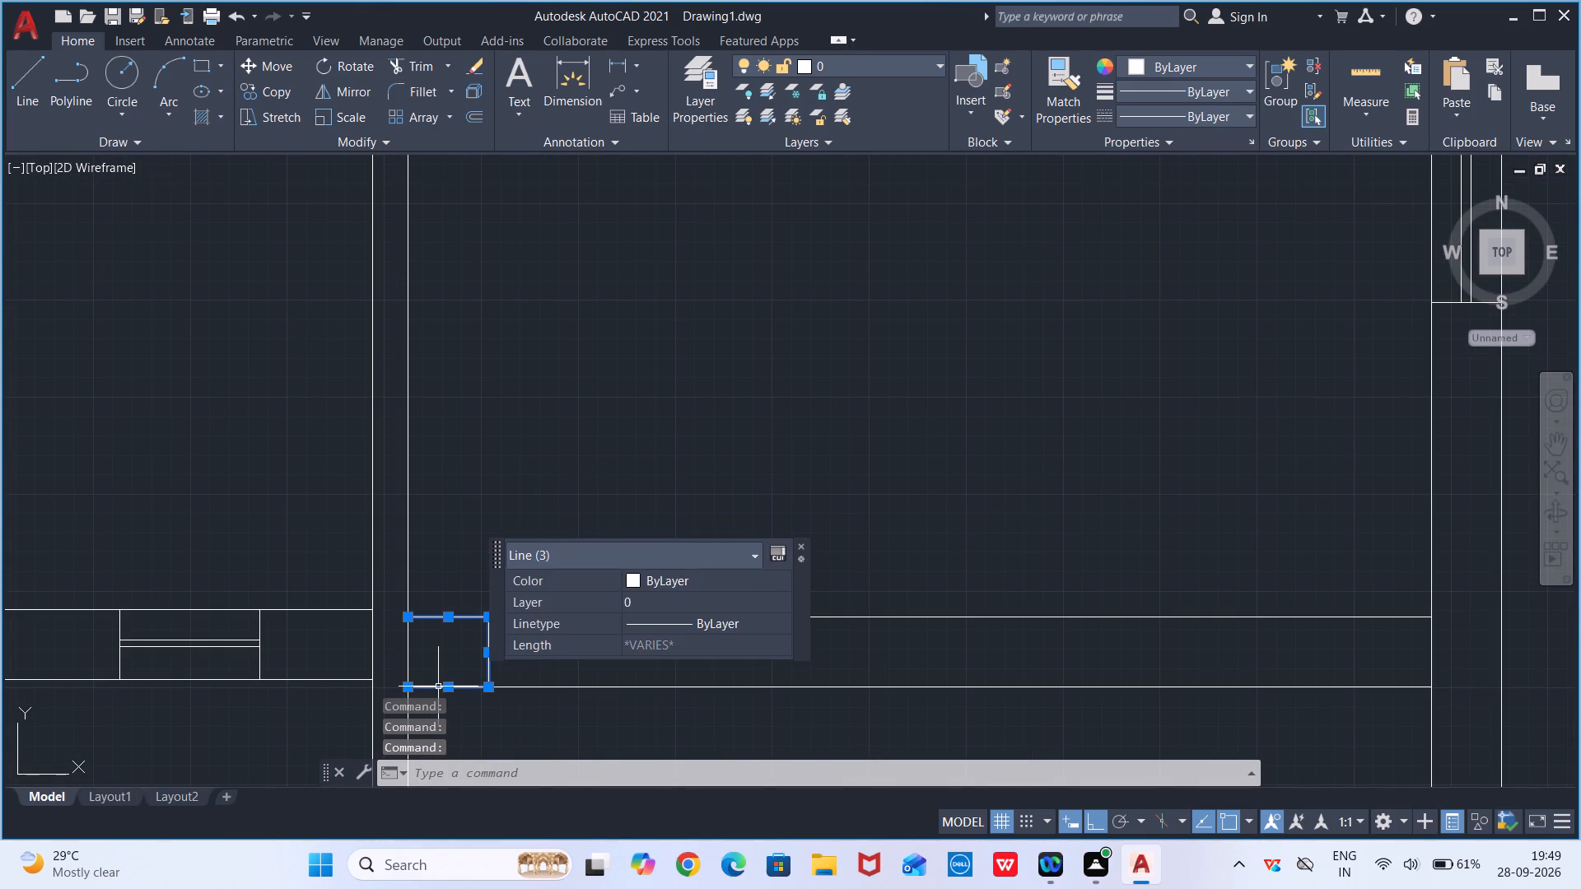
text(co)
key(Return)
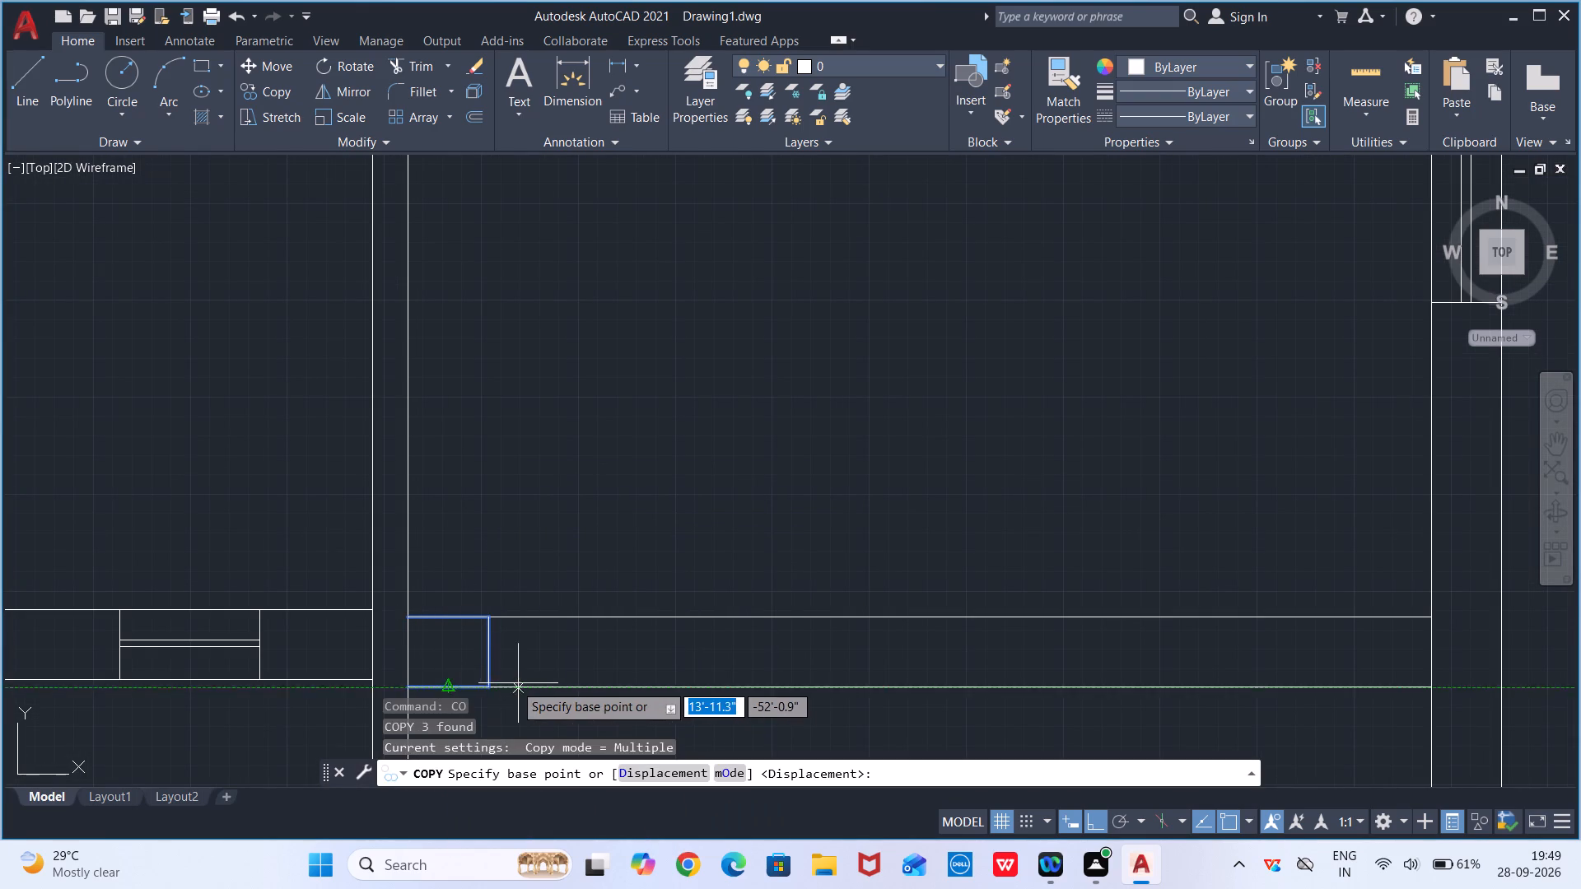
click(484, 684)
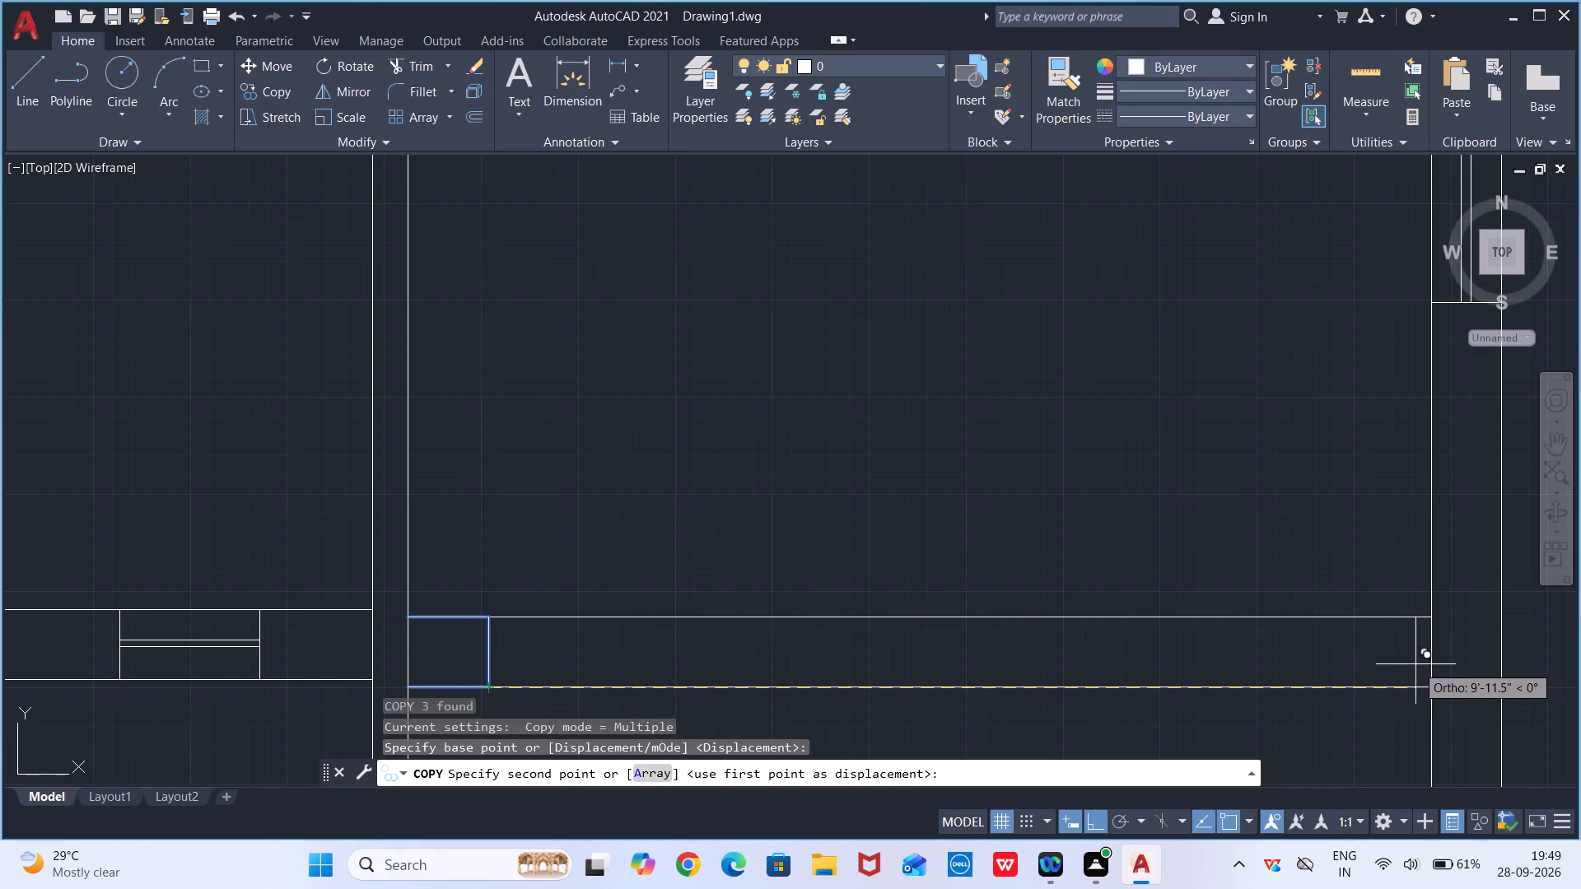
click(1500, 680)
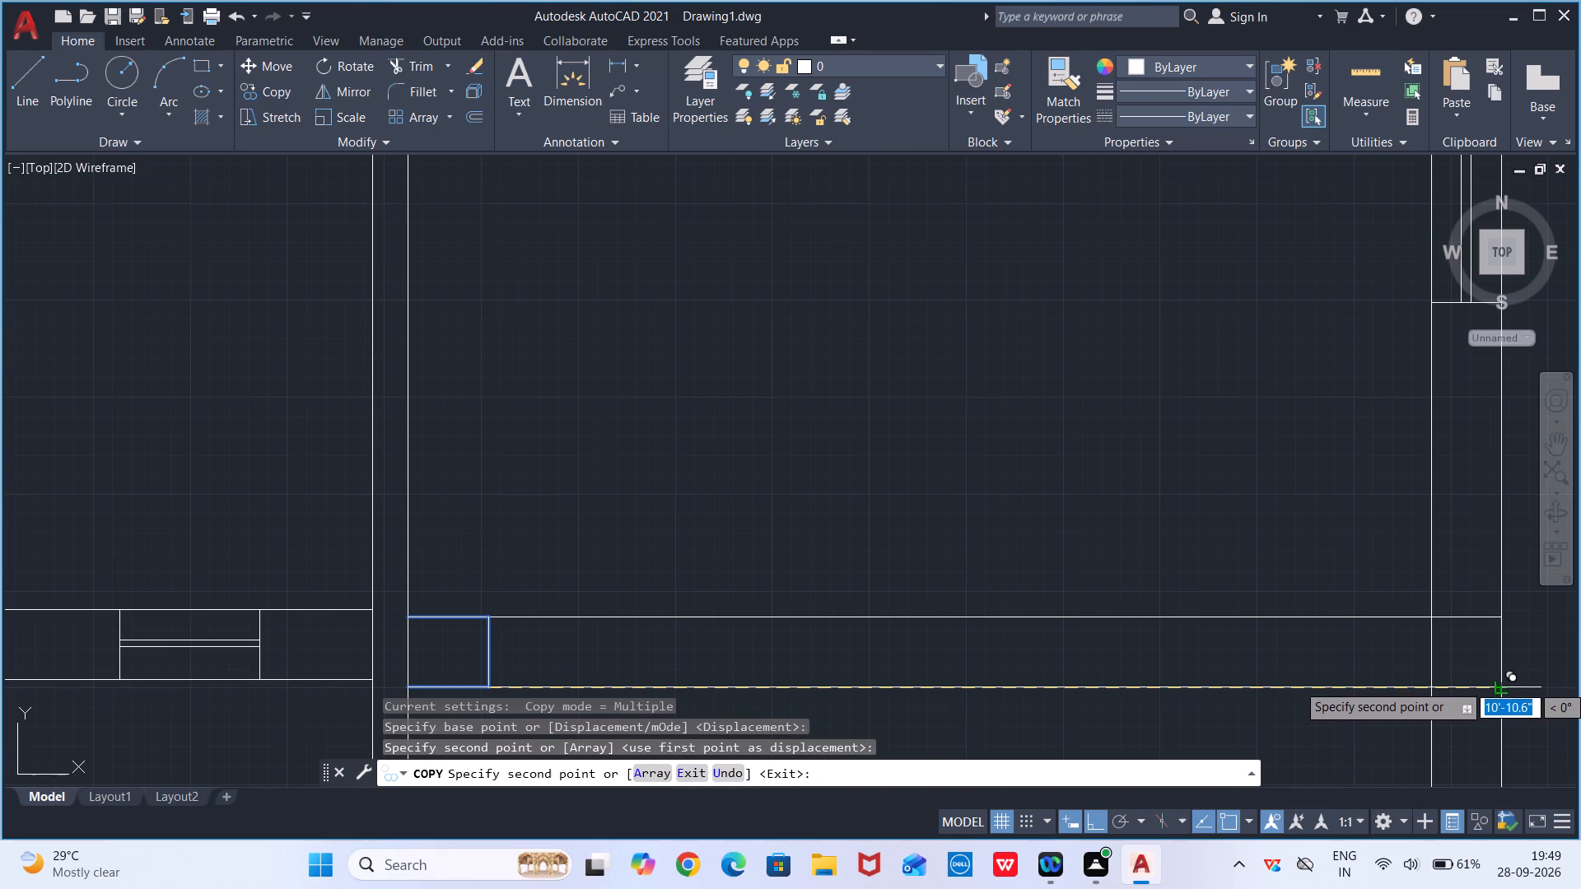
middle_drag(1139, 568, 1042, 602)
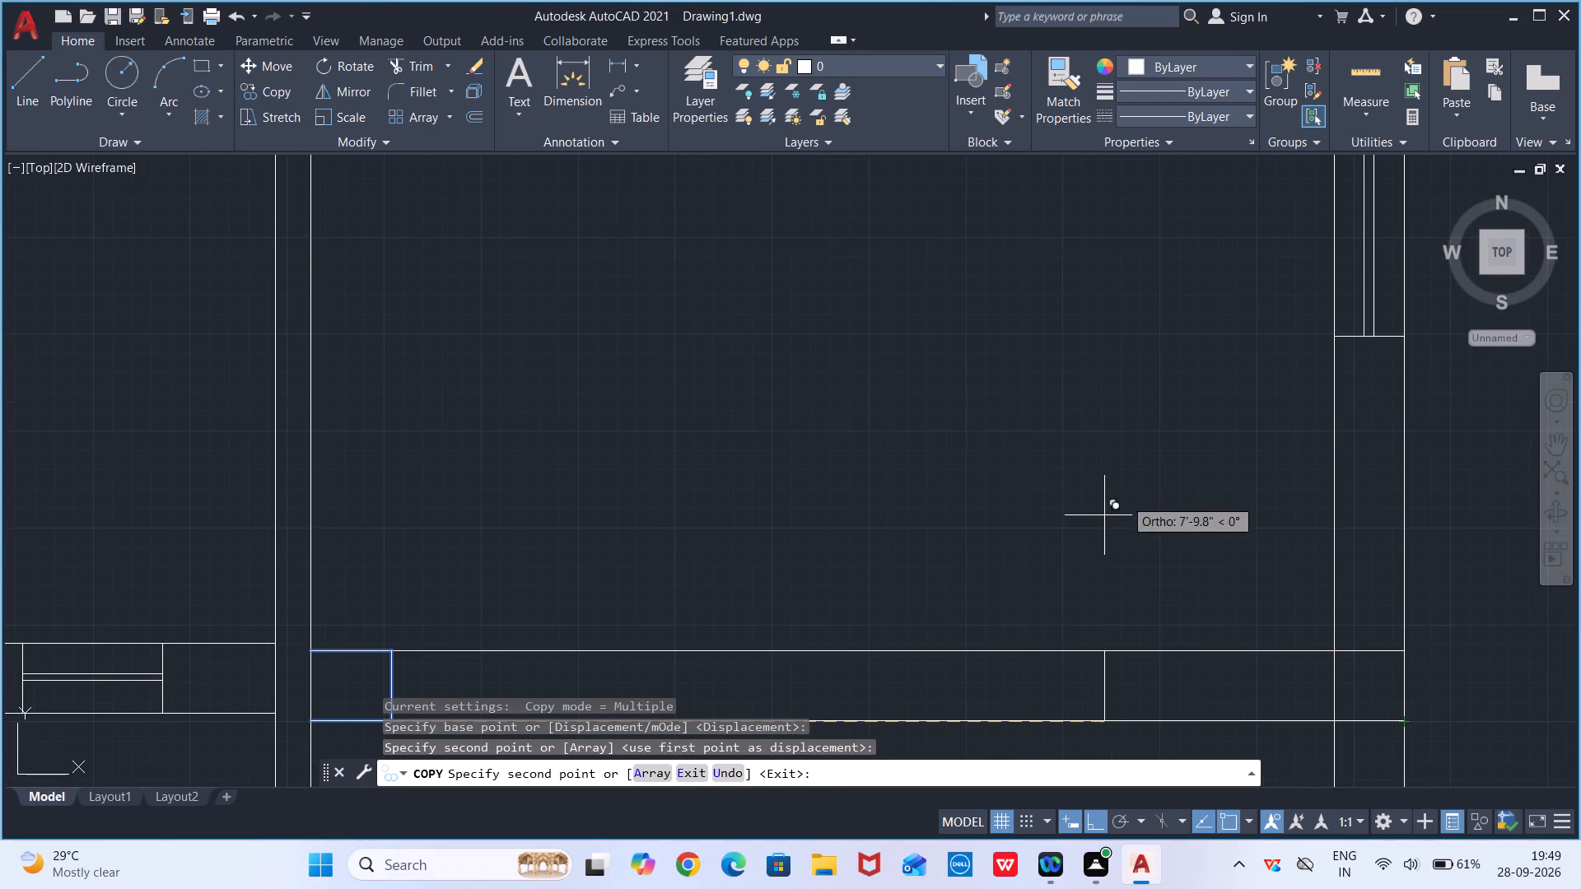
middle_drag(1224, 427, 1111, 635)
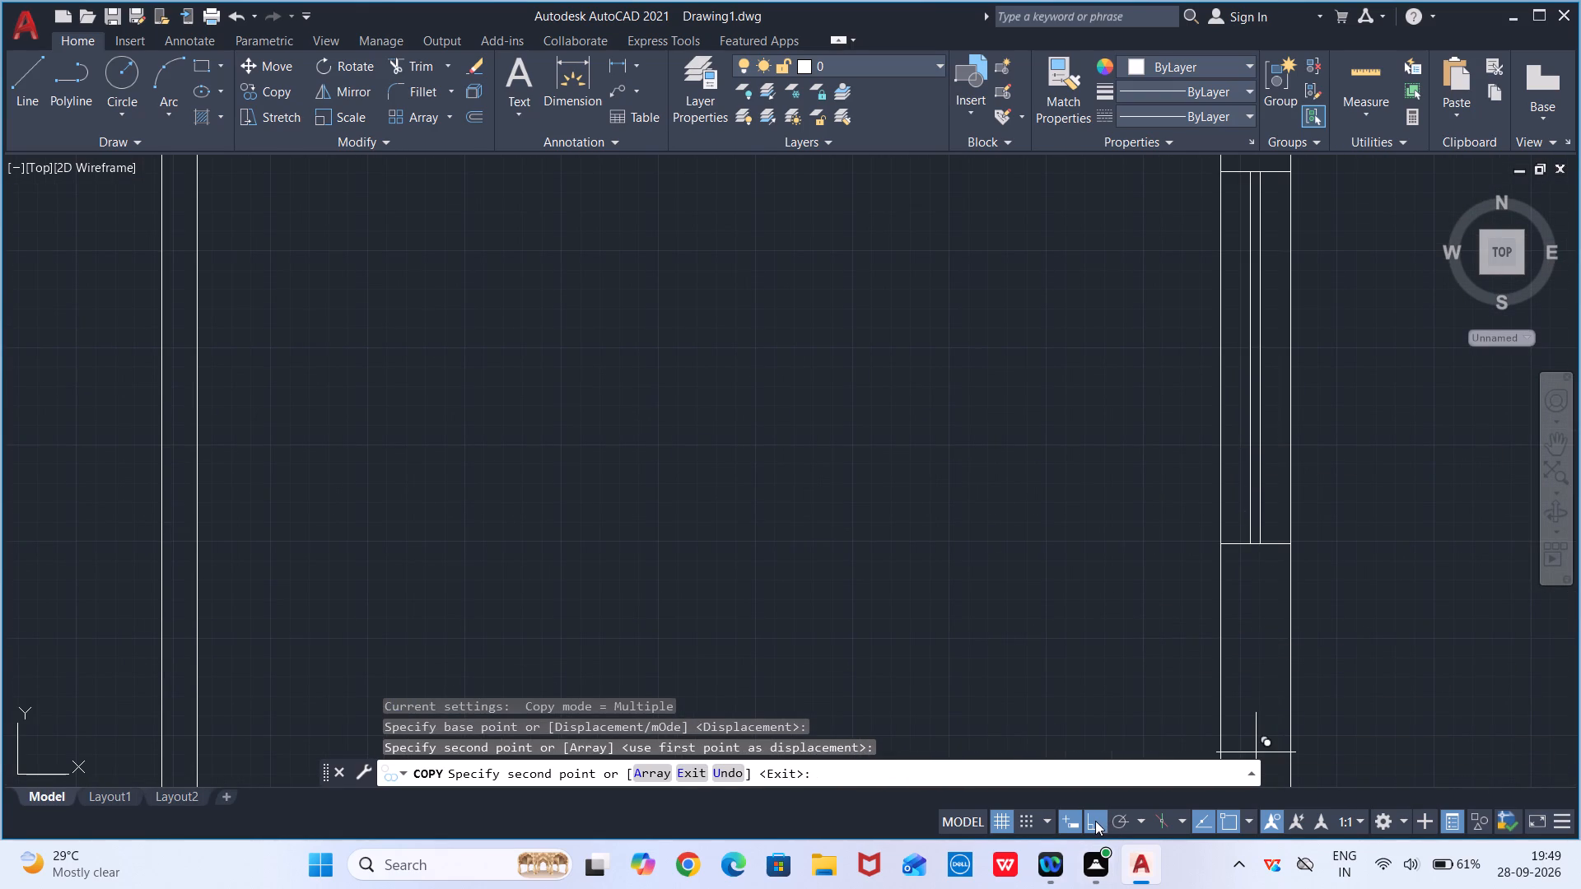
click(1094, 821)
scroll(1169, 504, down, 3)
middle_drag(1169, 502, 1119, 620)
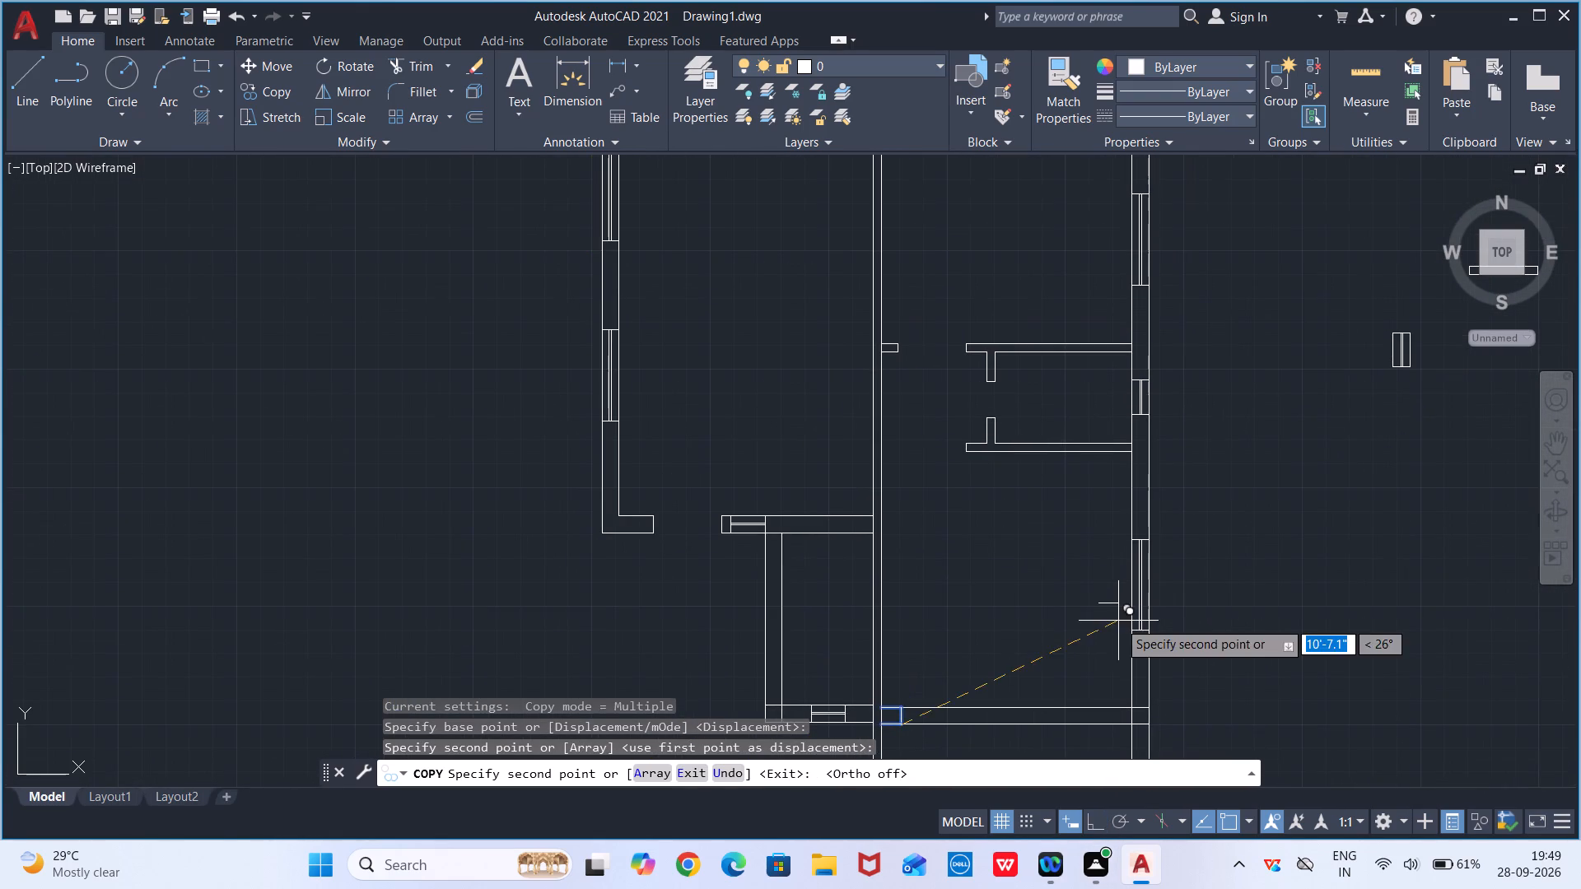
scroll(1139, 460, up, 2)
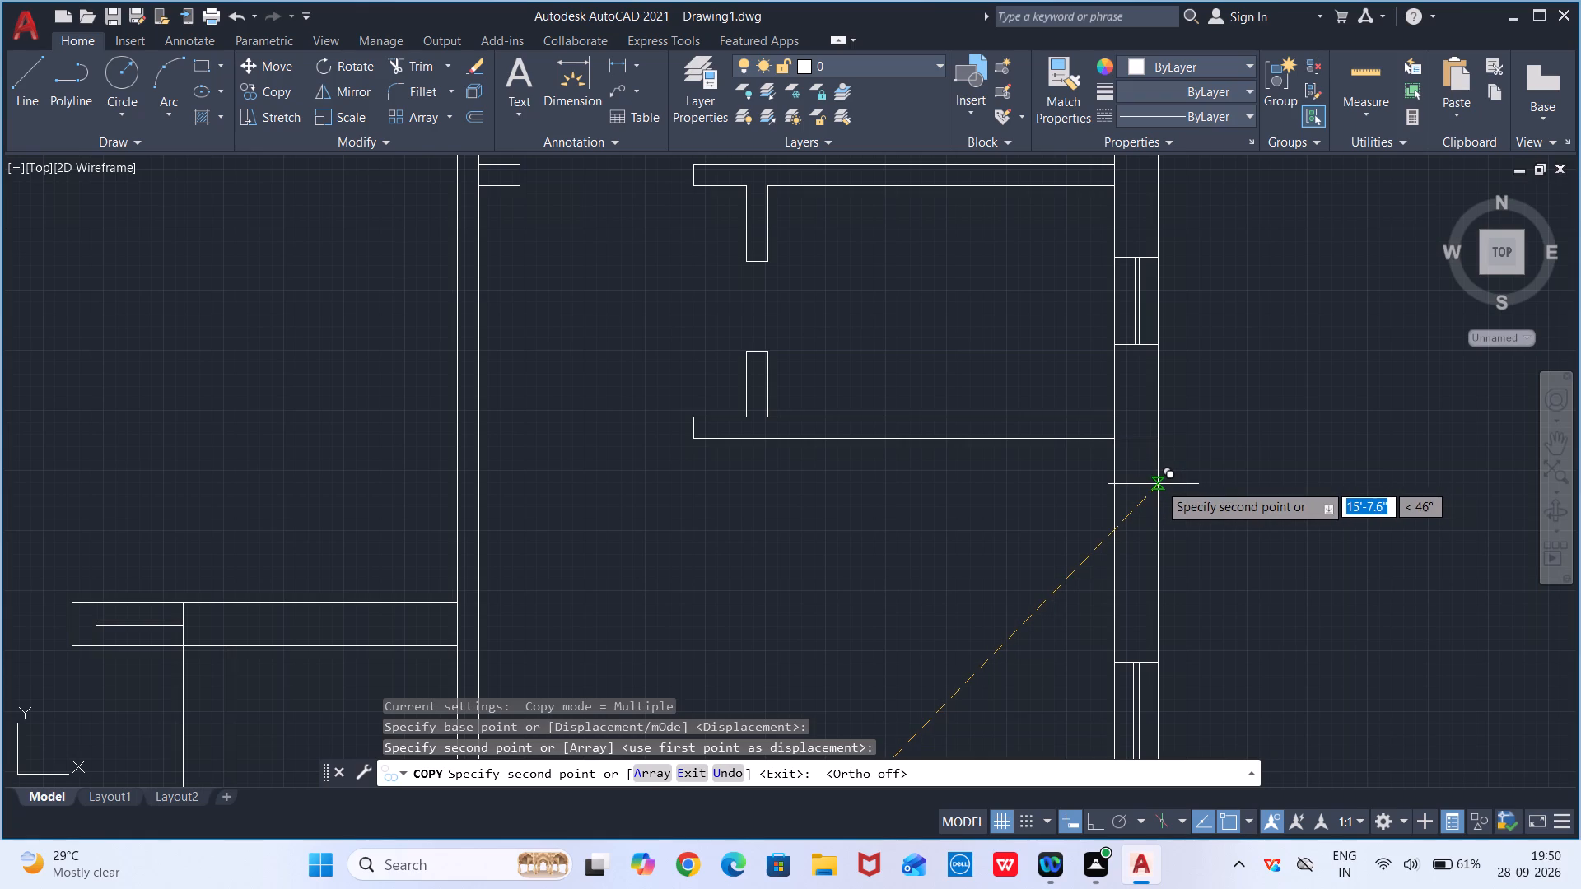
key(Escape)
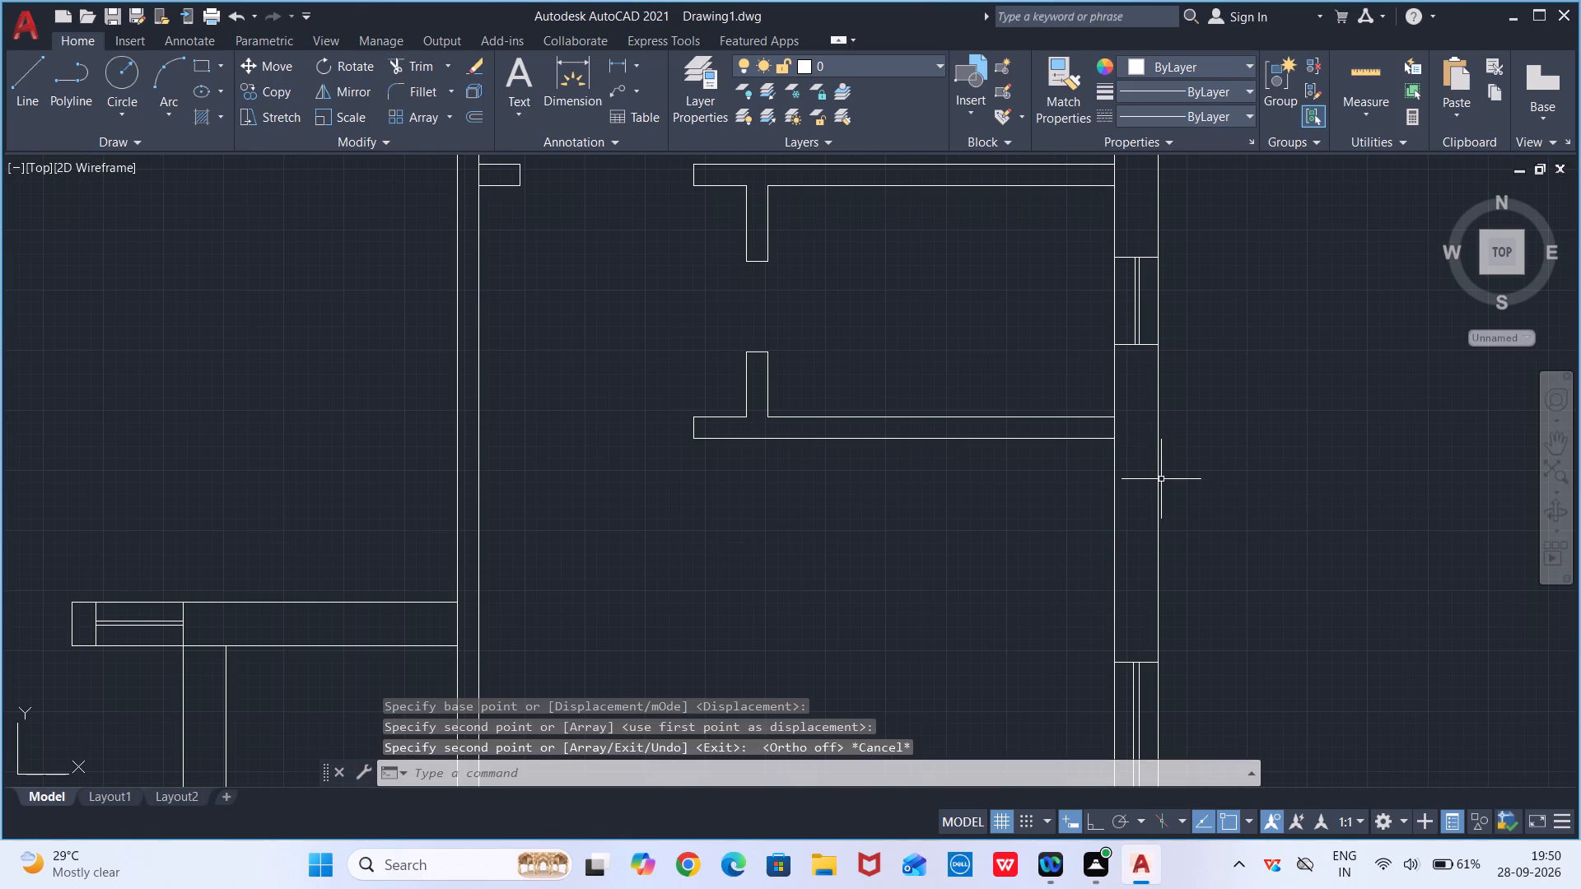
Draw a 9" by 9" square of lines within the right exterior wall, directly below the small room's lower partition.
middle_drag(1150, 474, 973, 509)
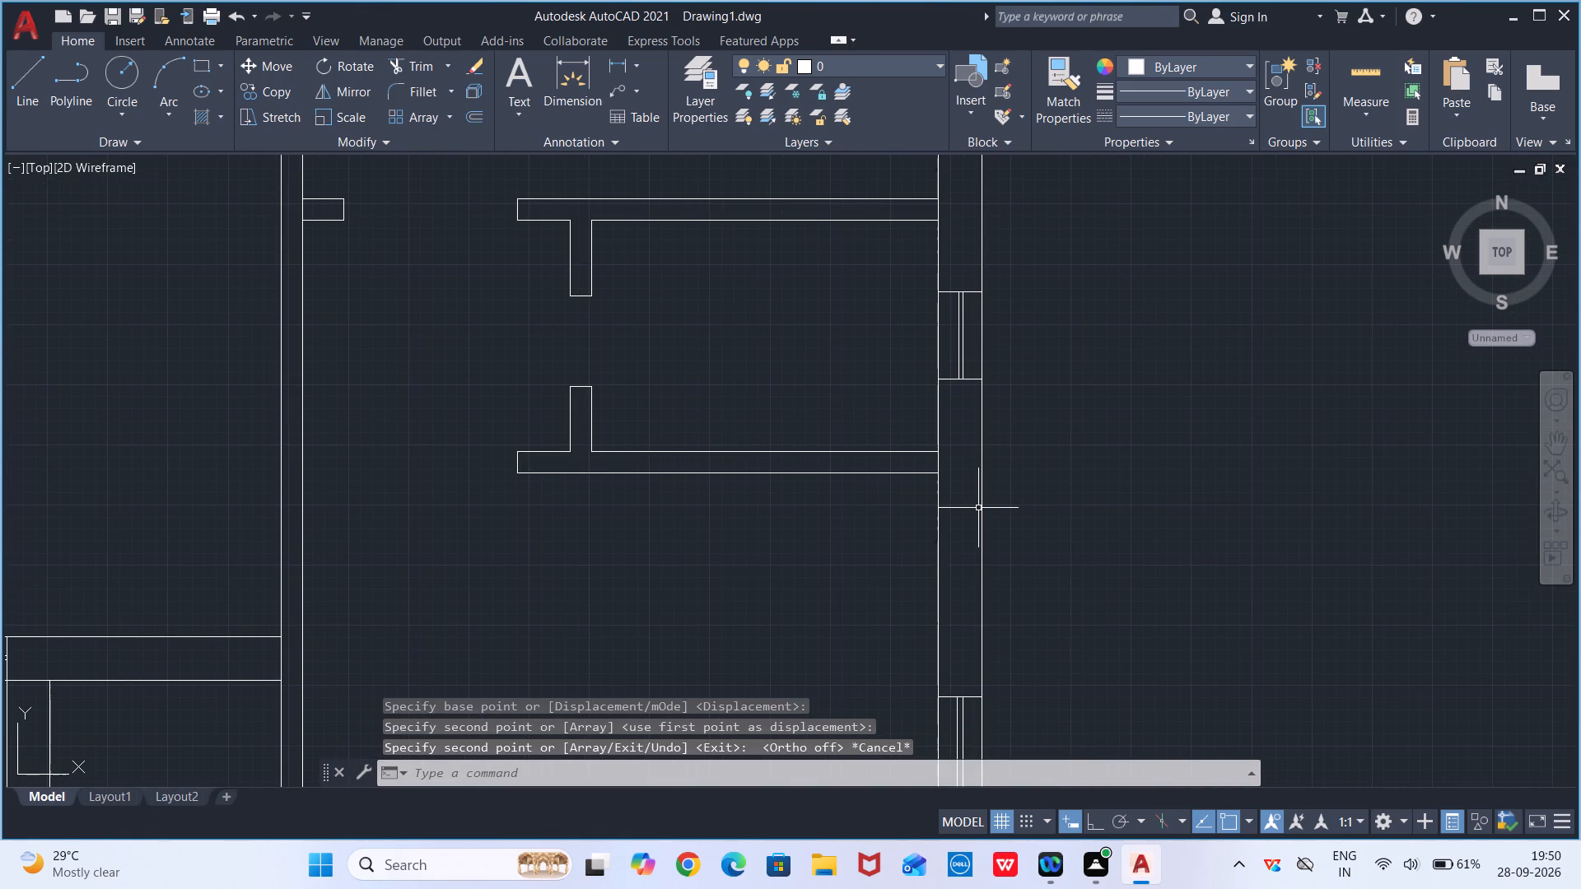
key(l)
key(Return)
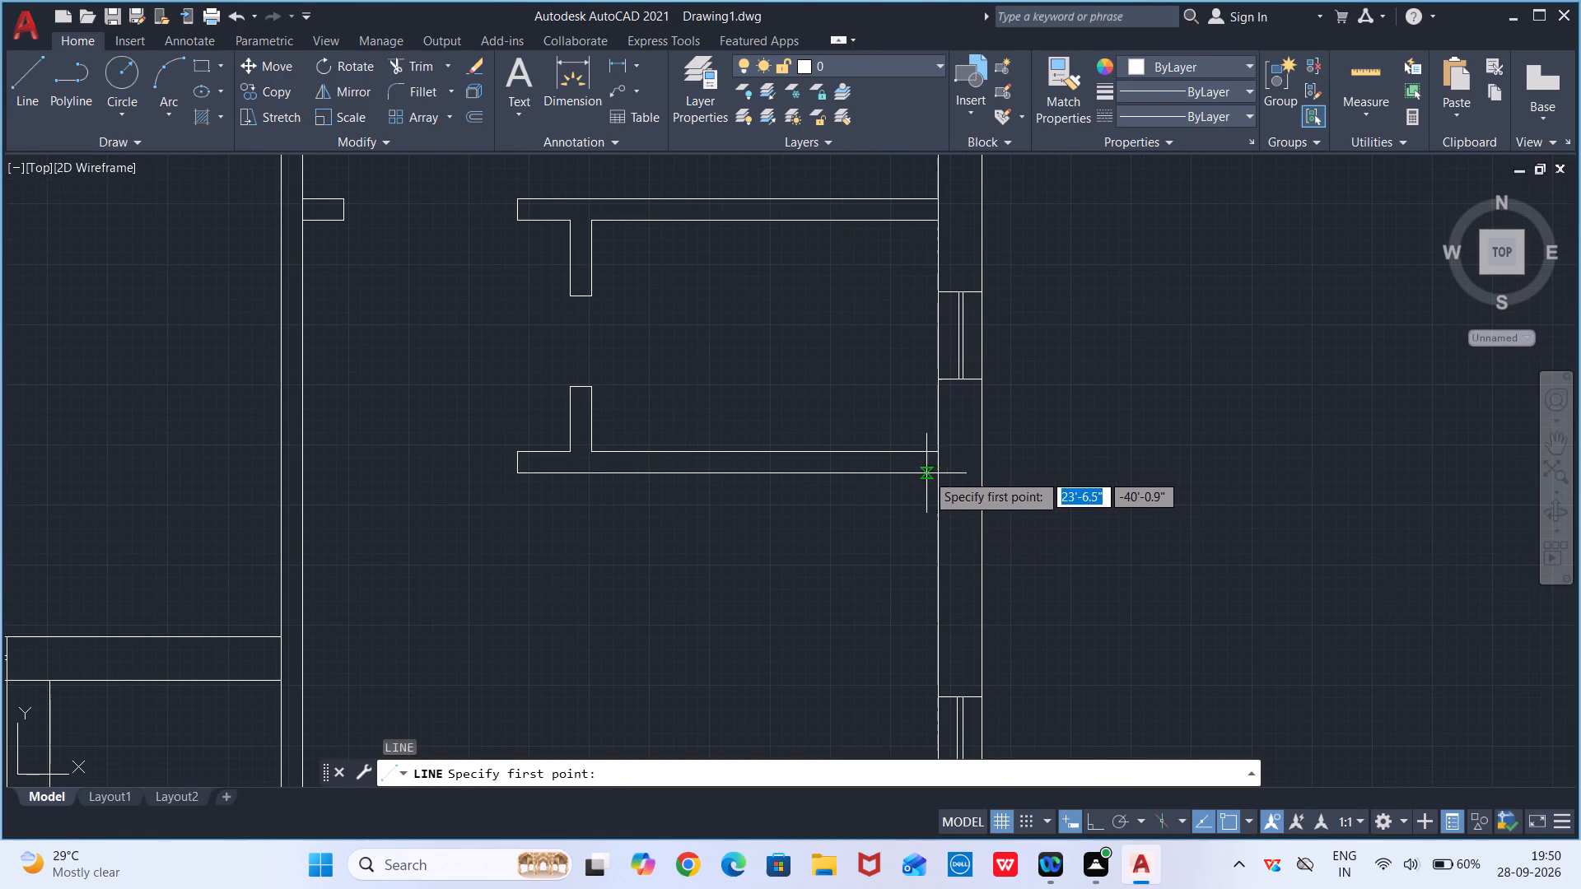
click(939, 471)
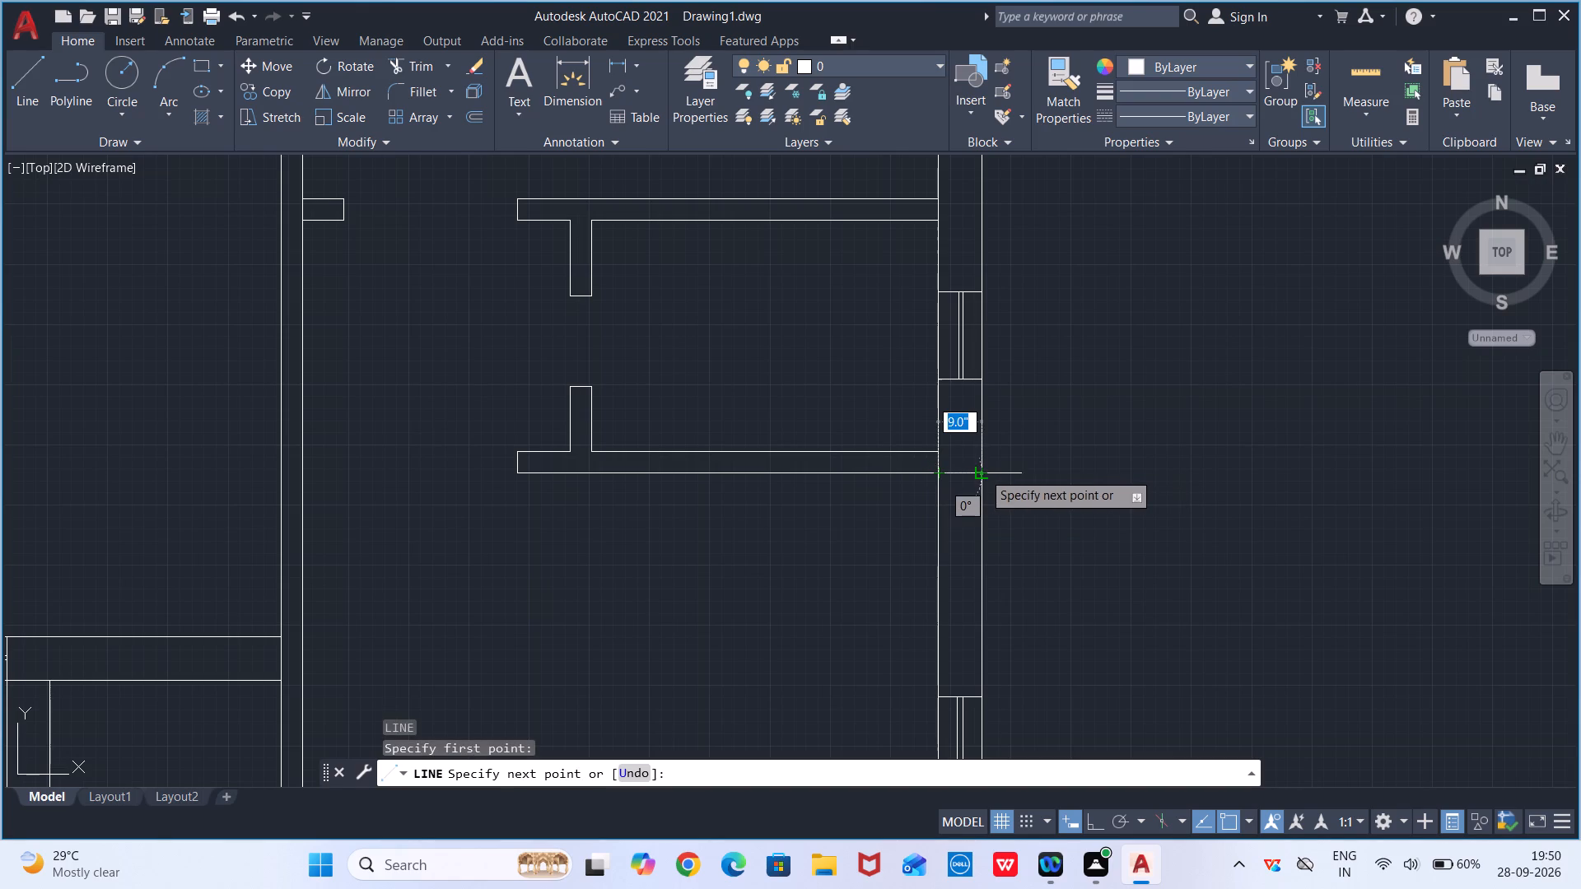
click(978, 467)
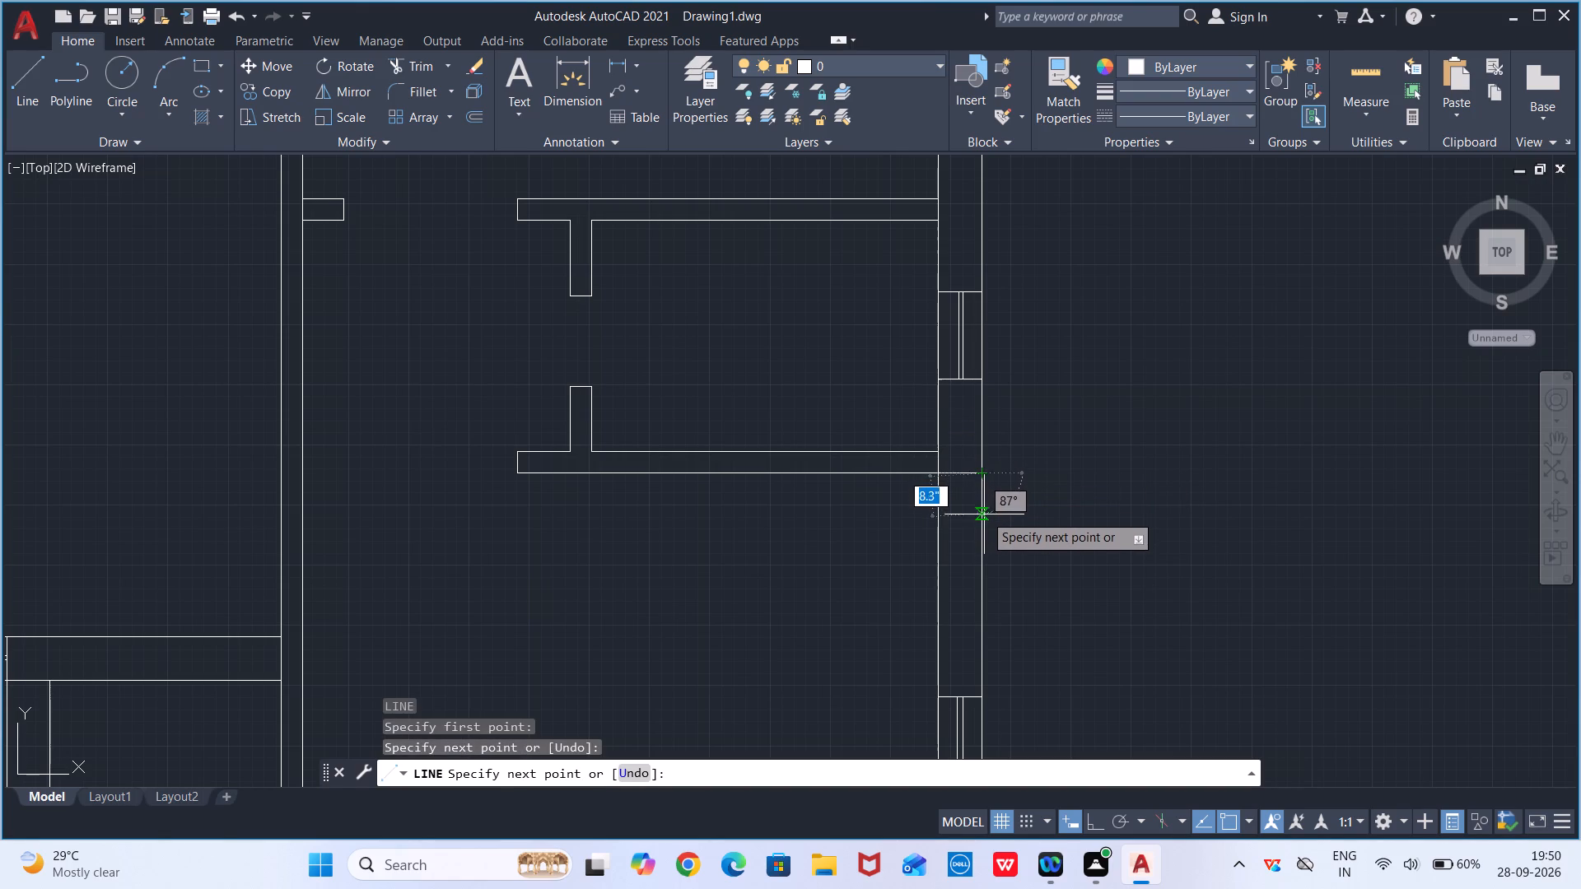
scroll(982, 518, down, 2)
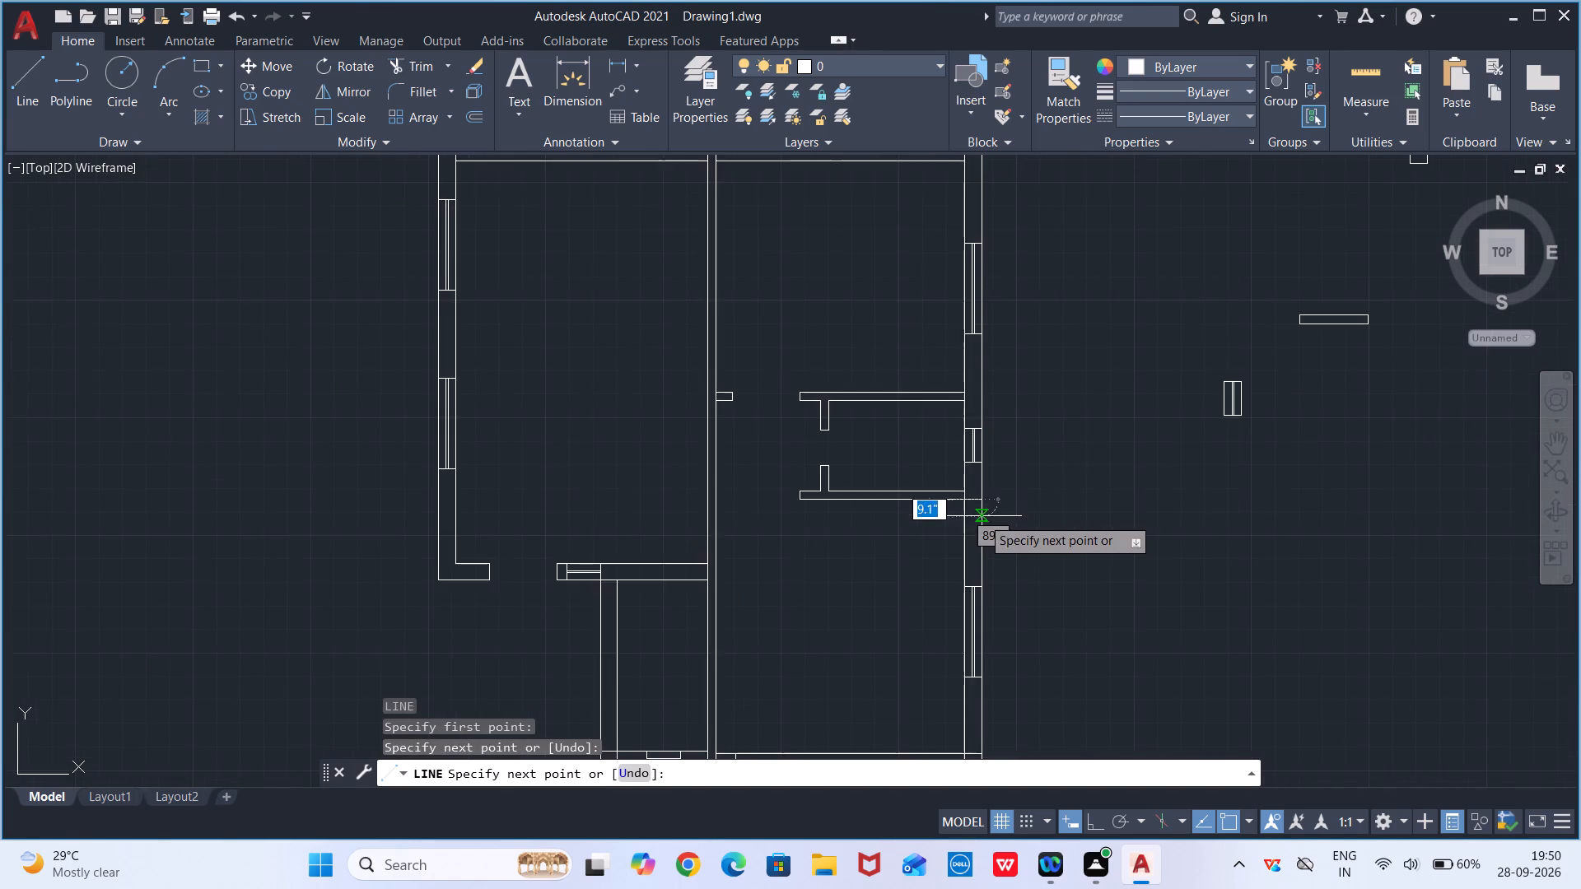
middle_drag(982, 516, 964, 474)
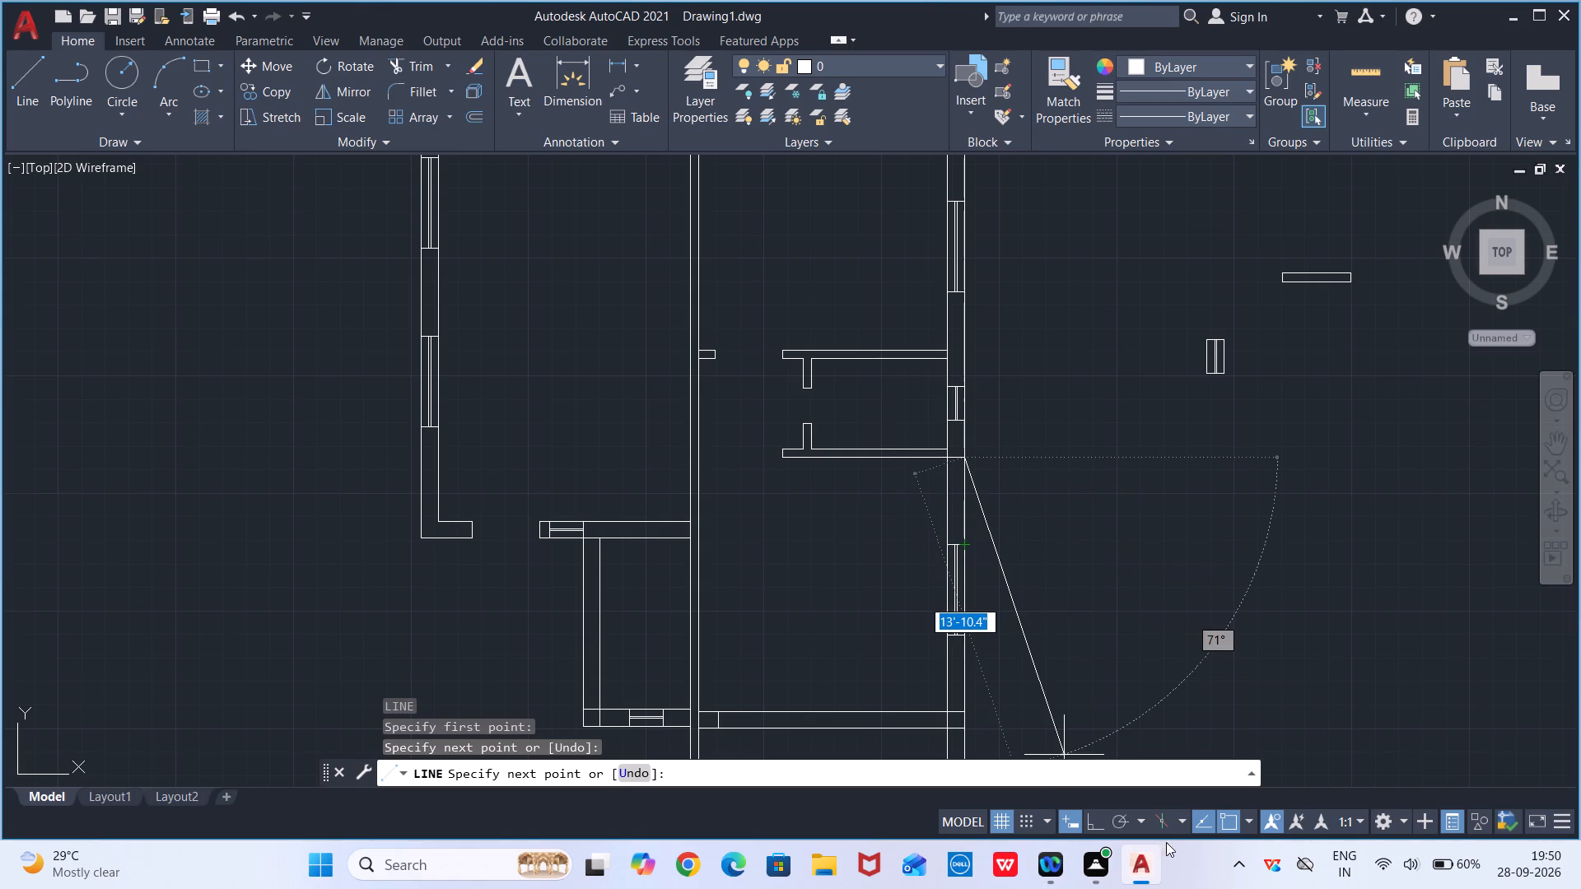
click(1089, 822)
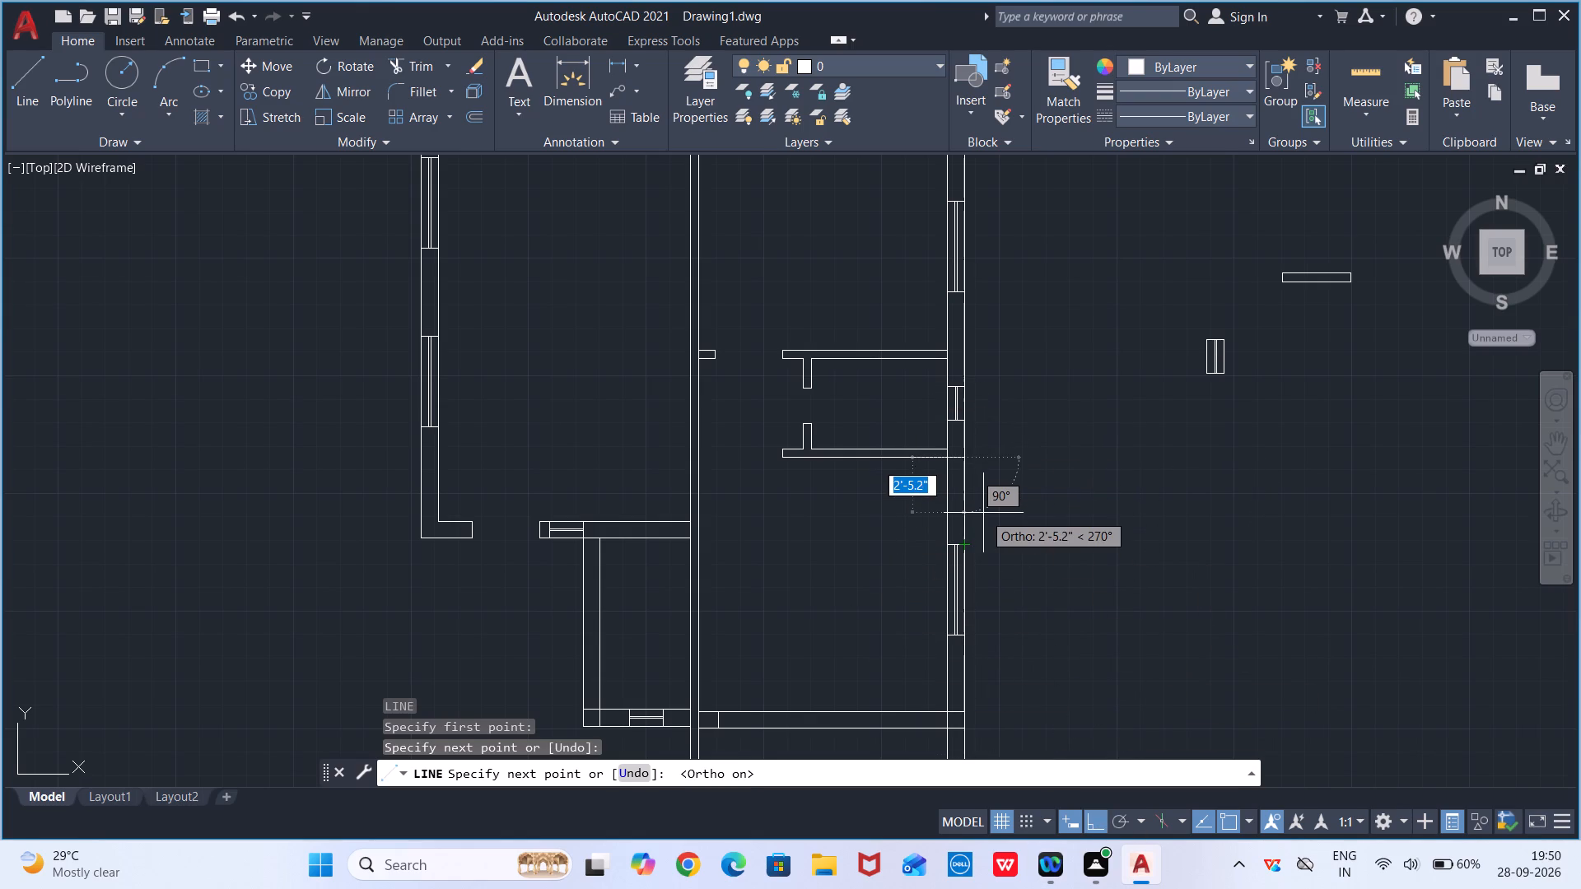
text(9")
key(Return)
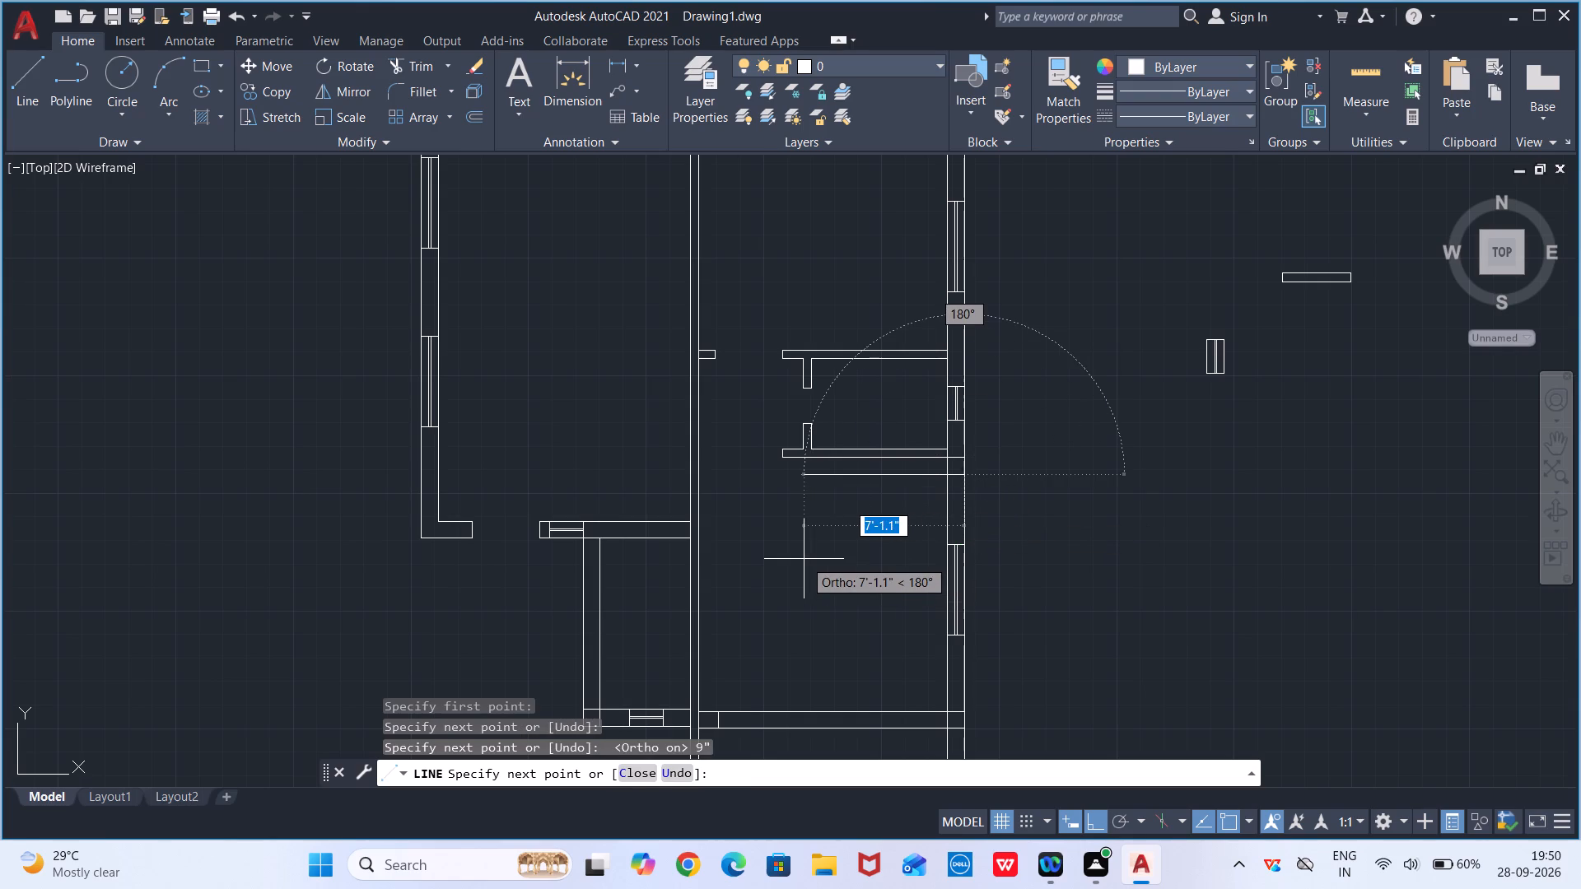
text(9")
key(Return)
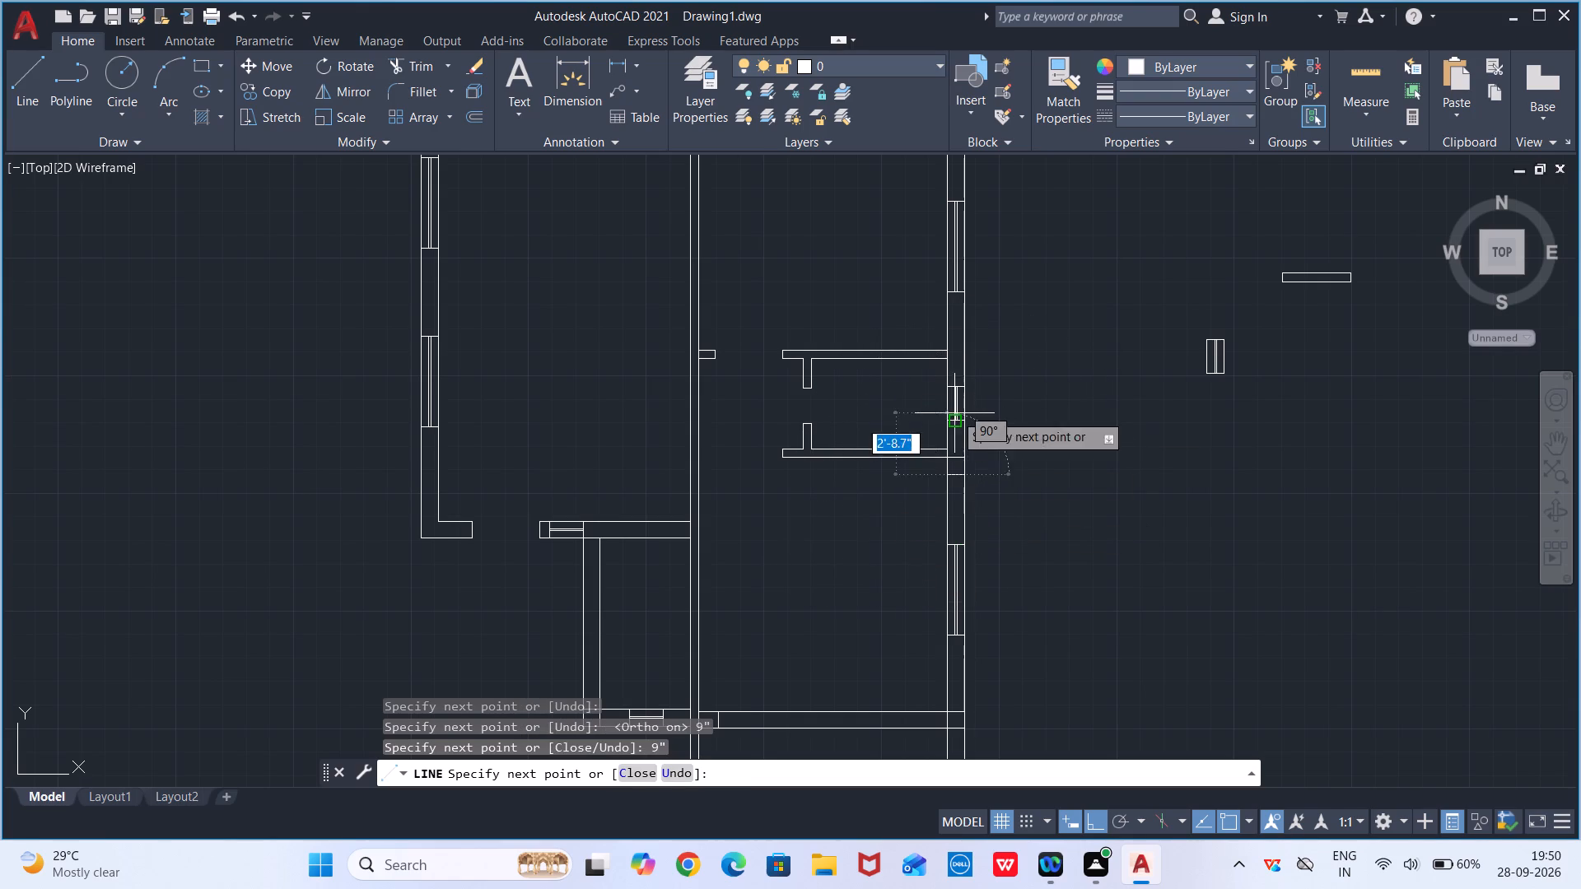
text(9")
key(Return)
key(Escape)
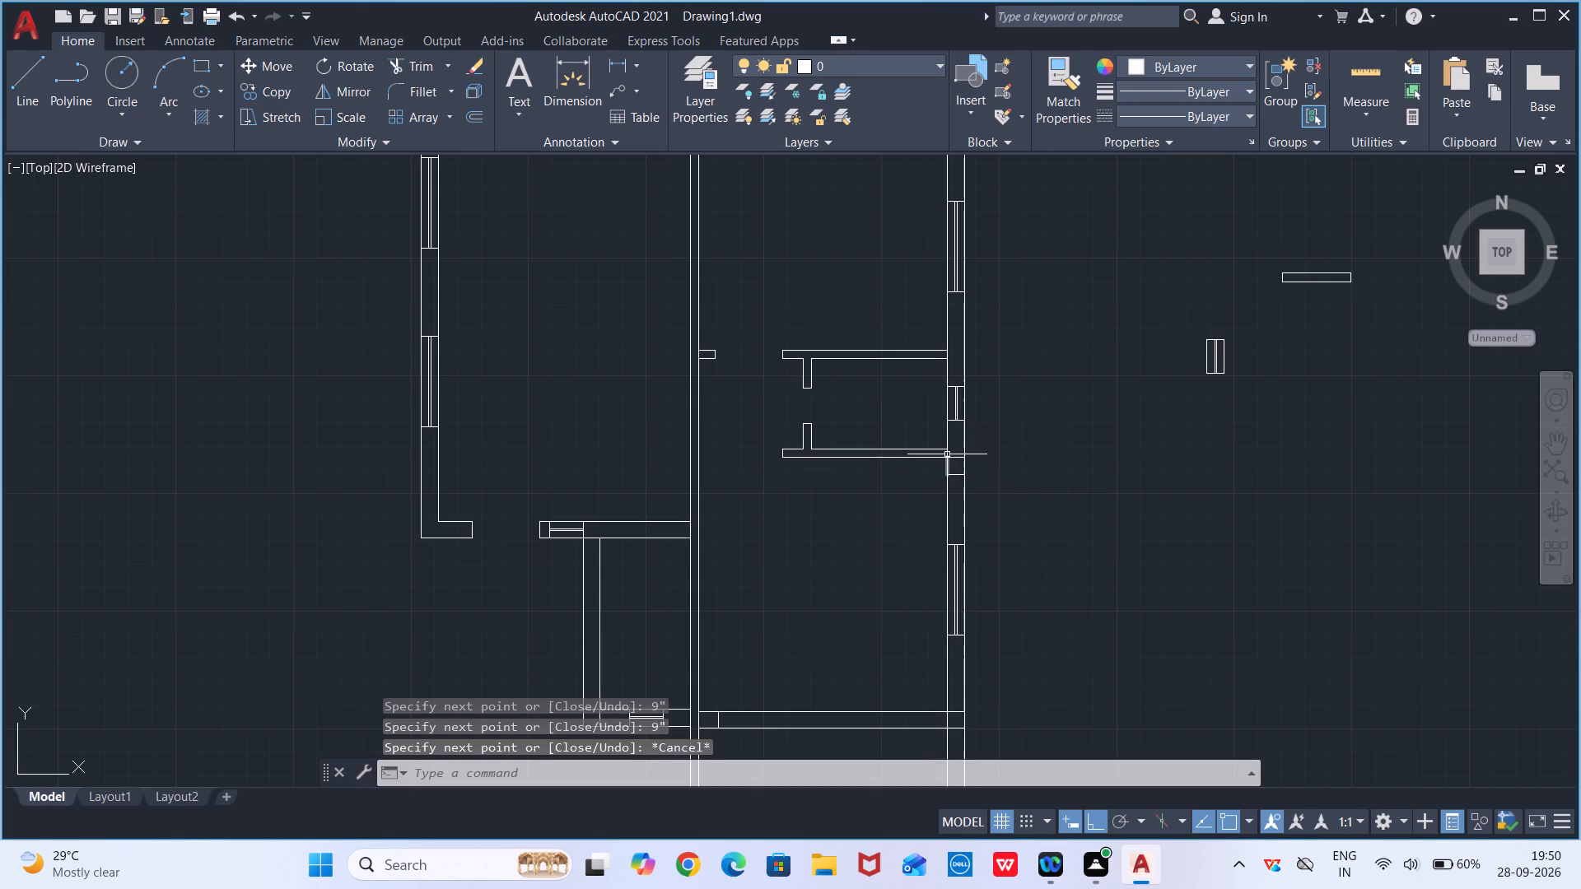
Join the four lines of the 9" square in the right exterior wall into one closed polyline.
scroll(953, 429, up, 1)
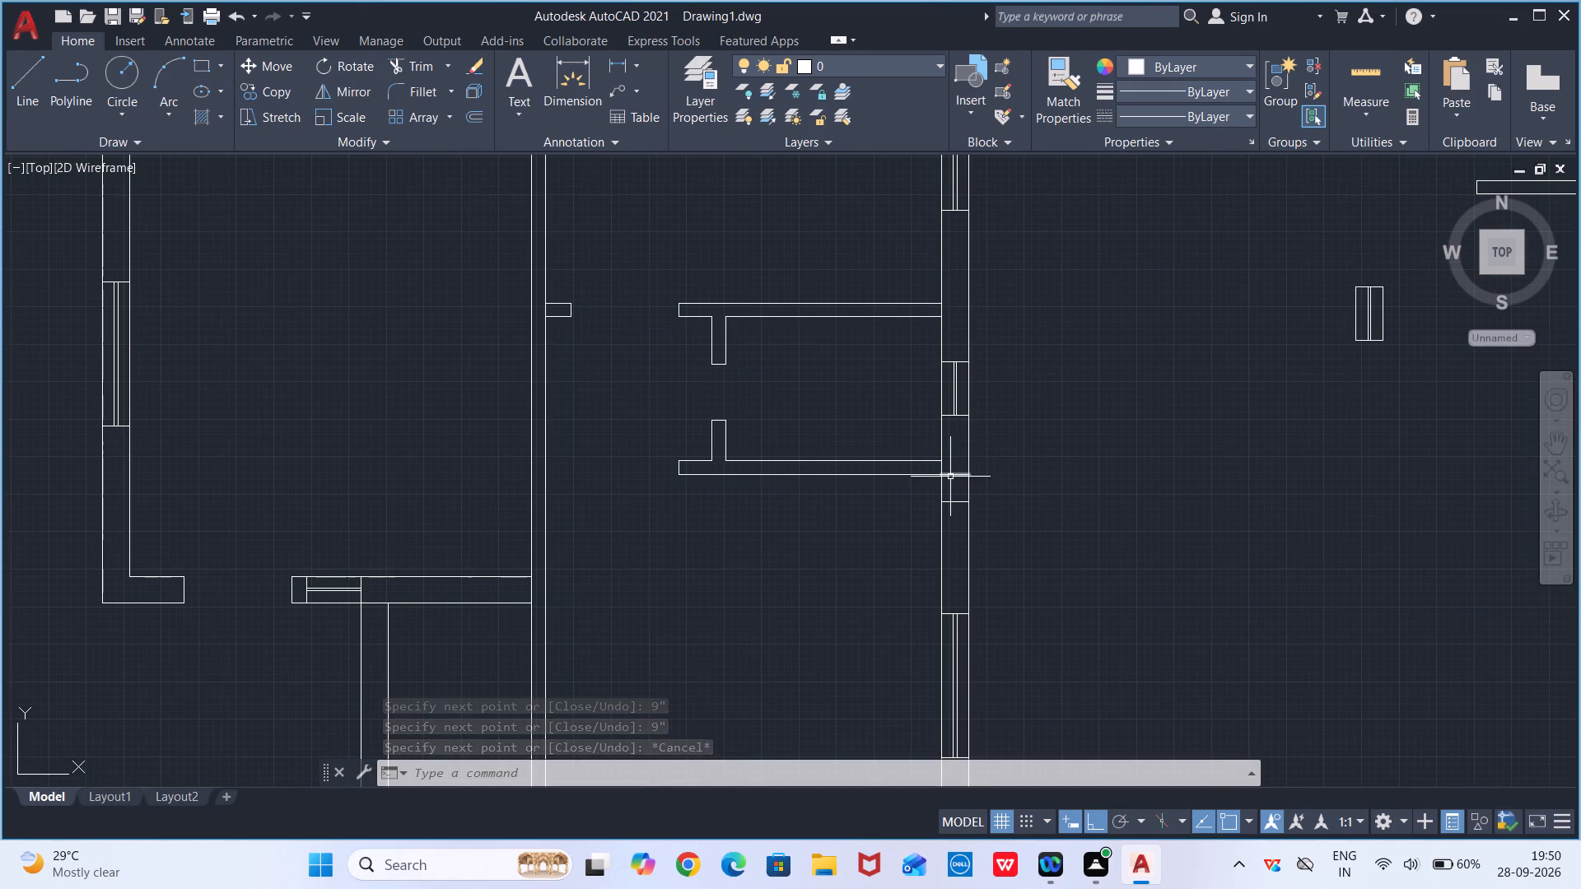
click(950, 476)
scroll(960, 482, up, 2)
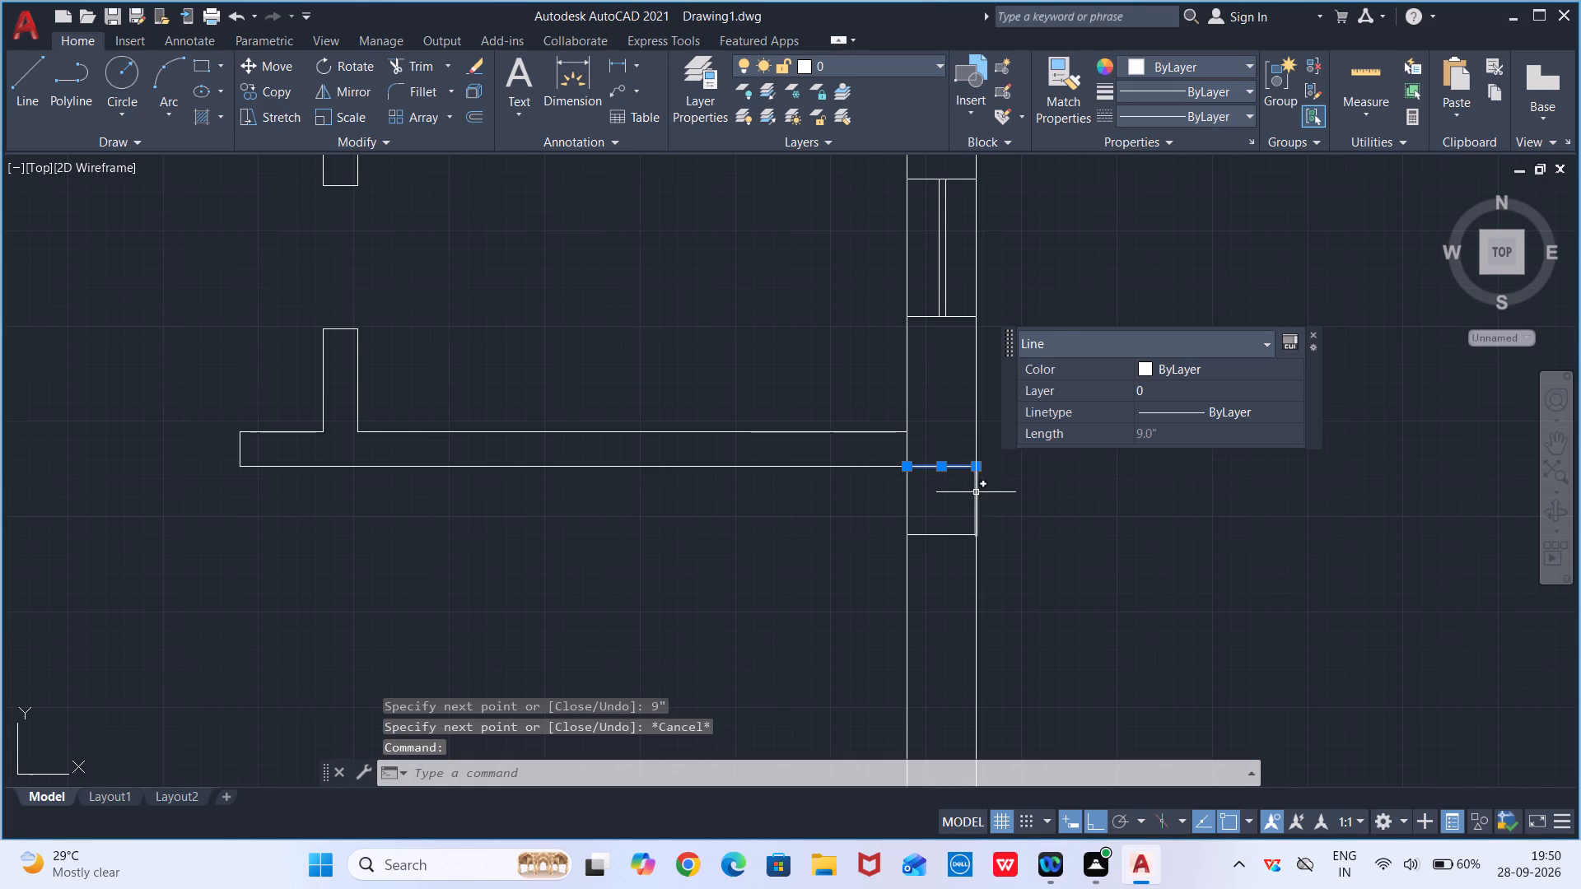
click(977, 492)
click(922, 536)
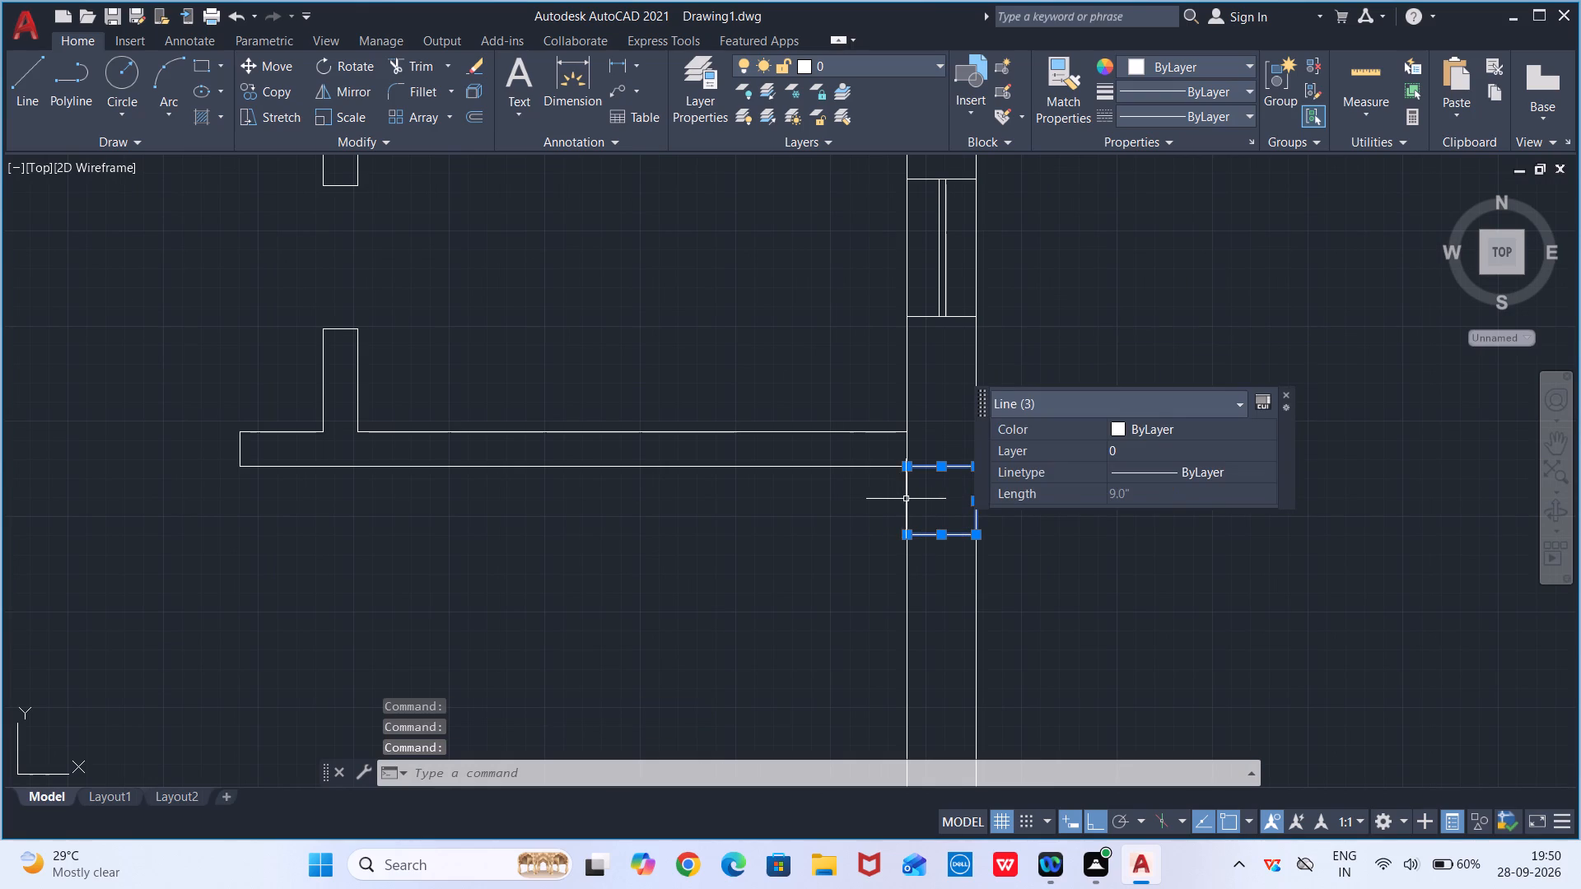
click(908, 499)
key(j)
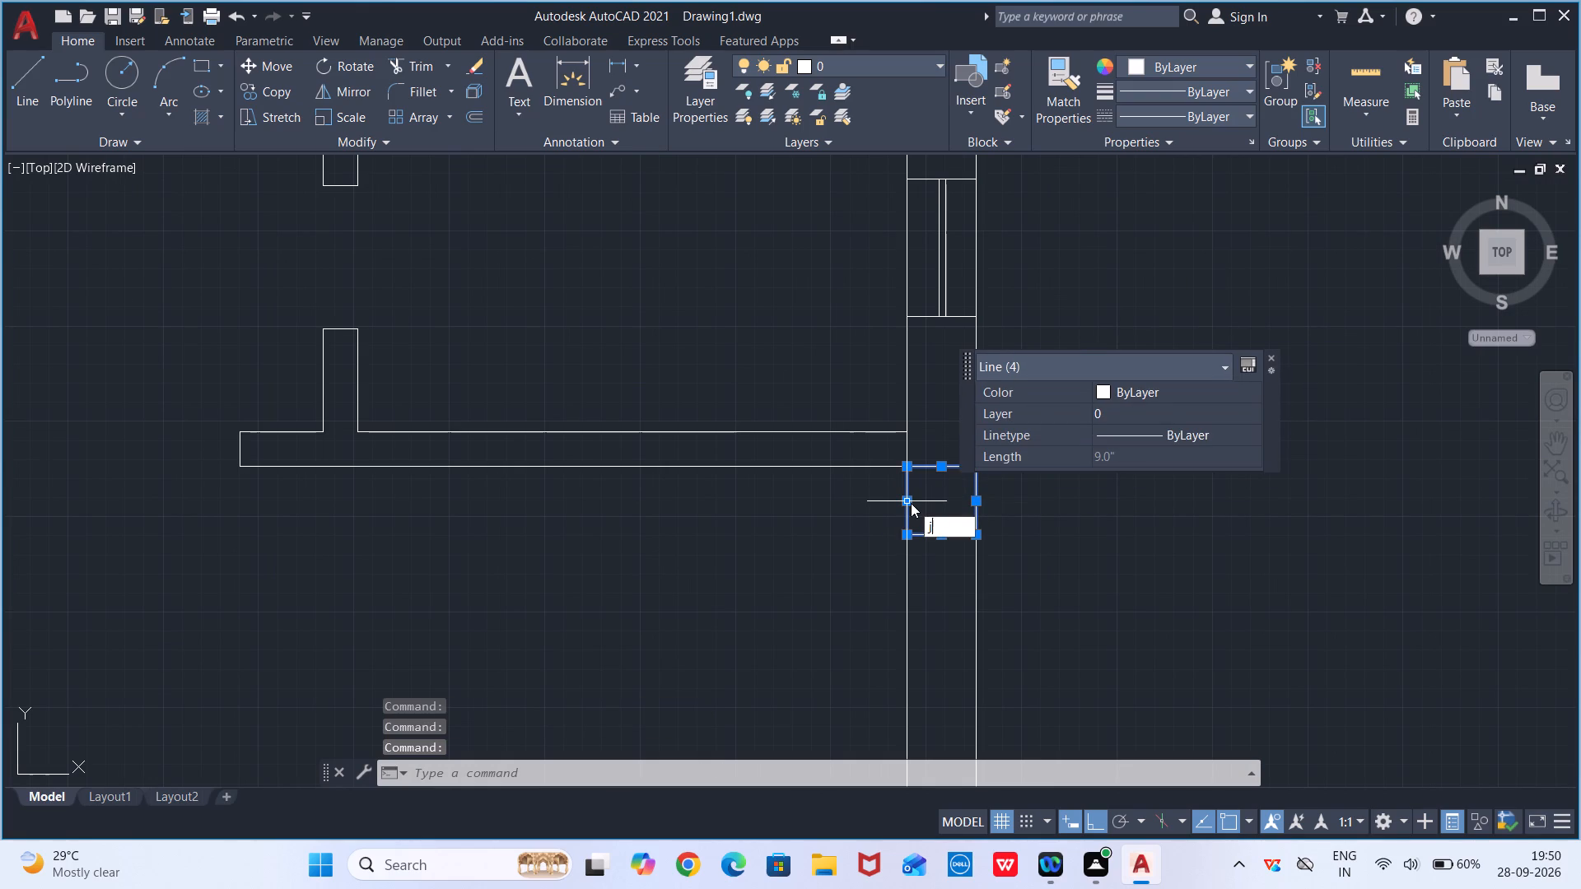
key(Return)
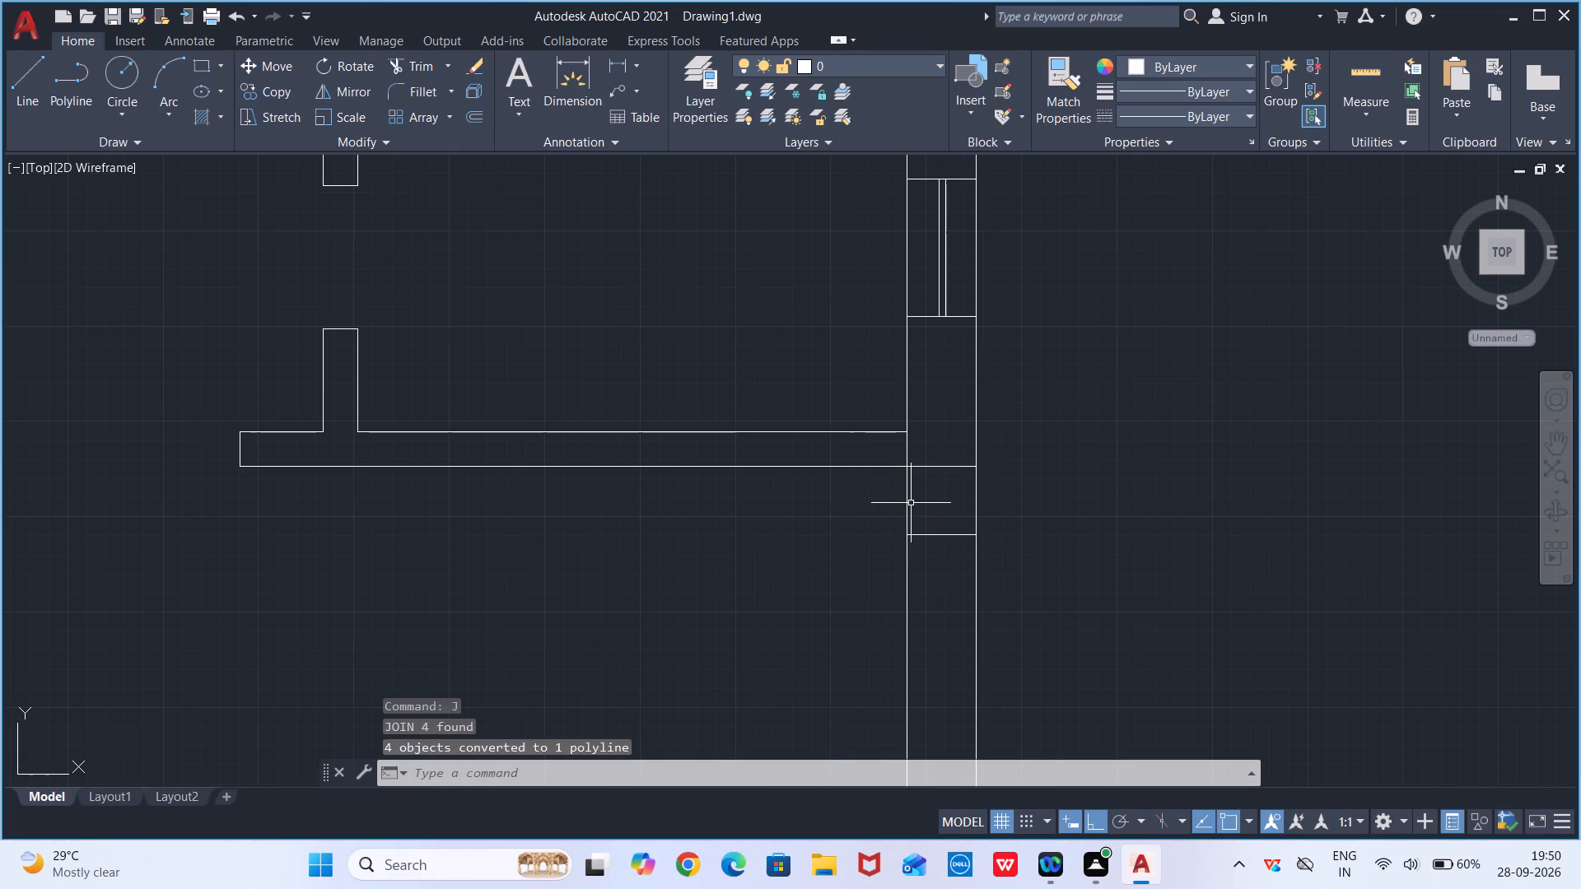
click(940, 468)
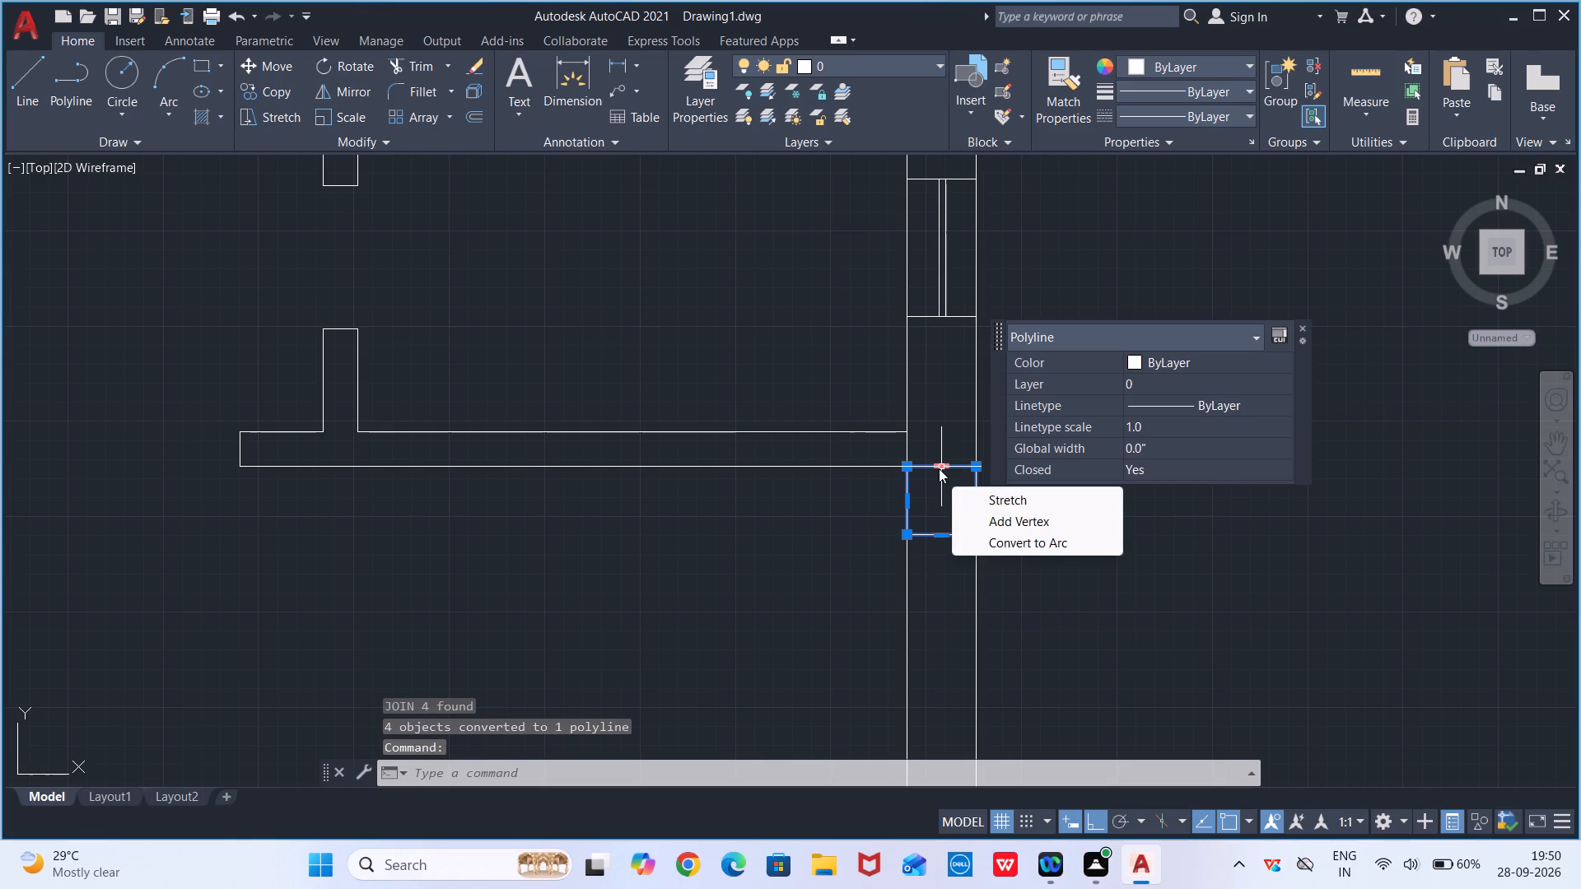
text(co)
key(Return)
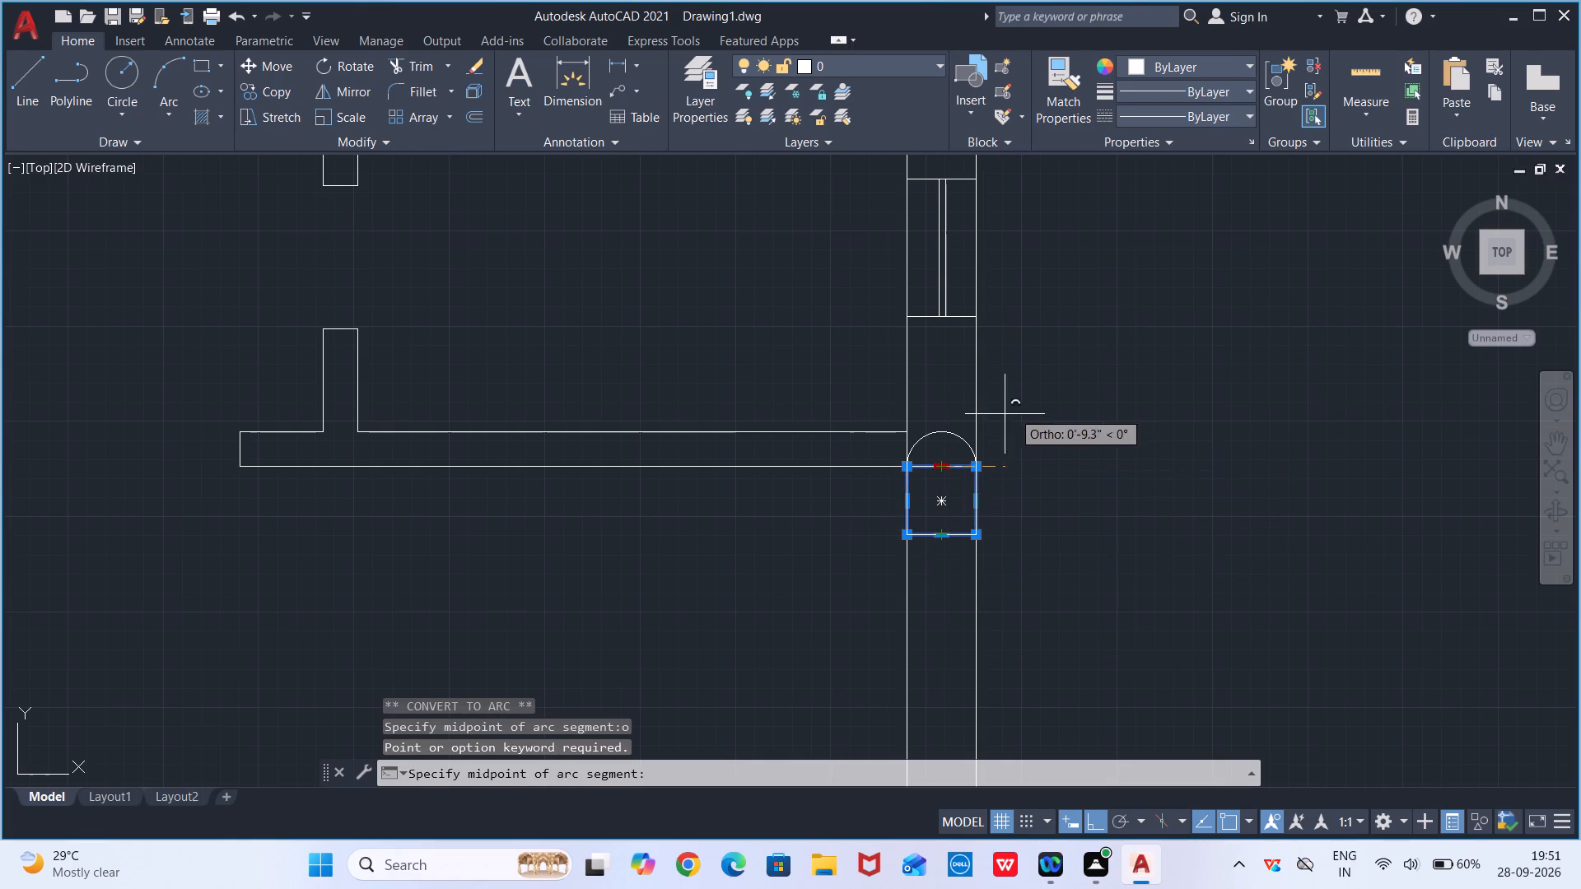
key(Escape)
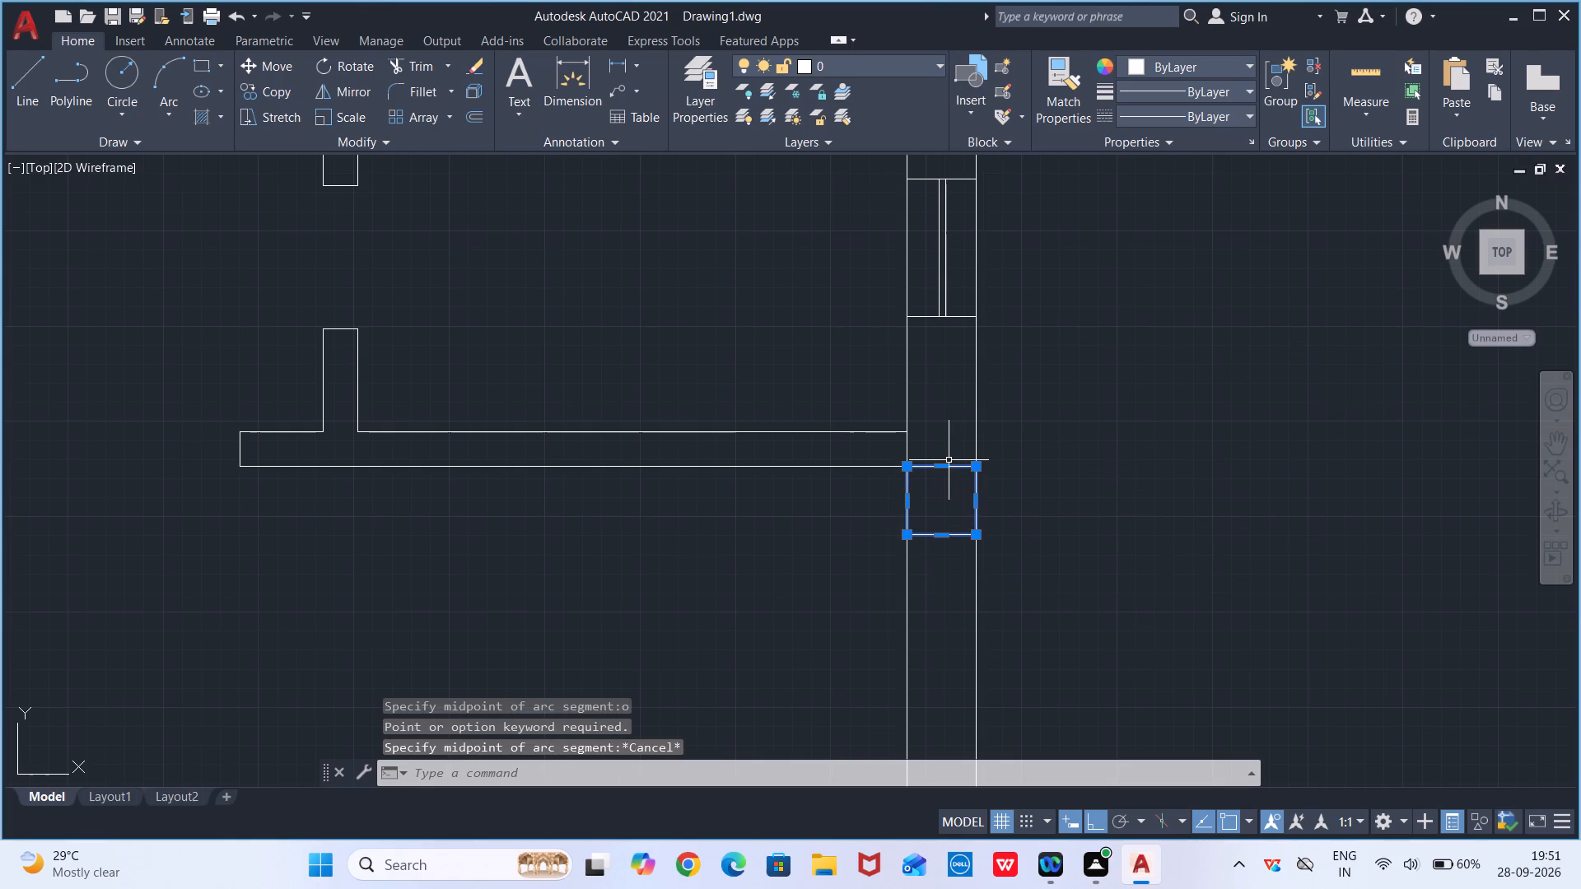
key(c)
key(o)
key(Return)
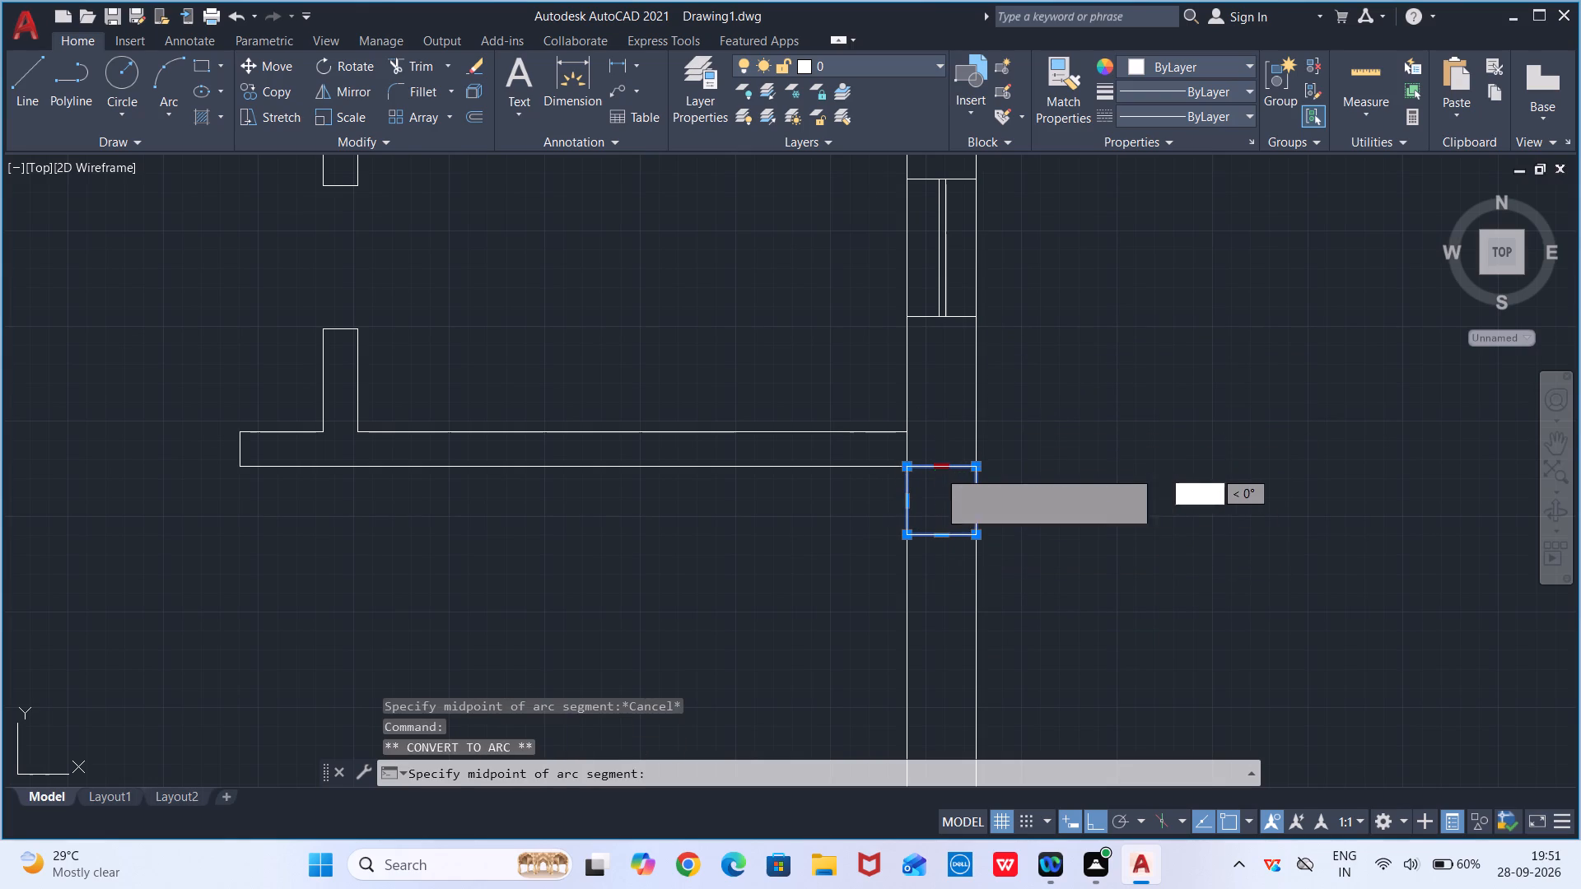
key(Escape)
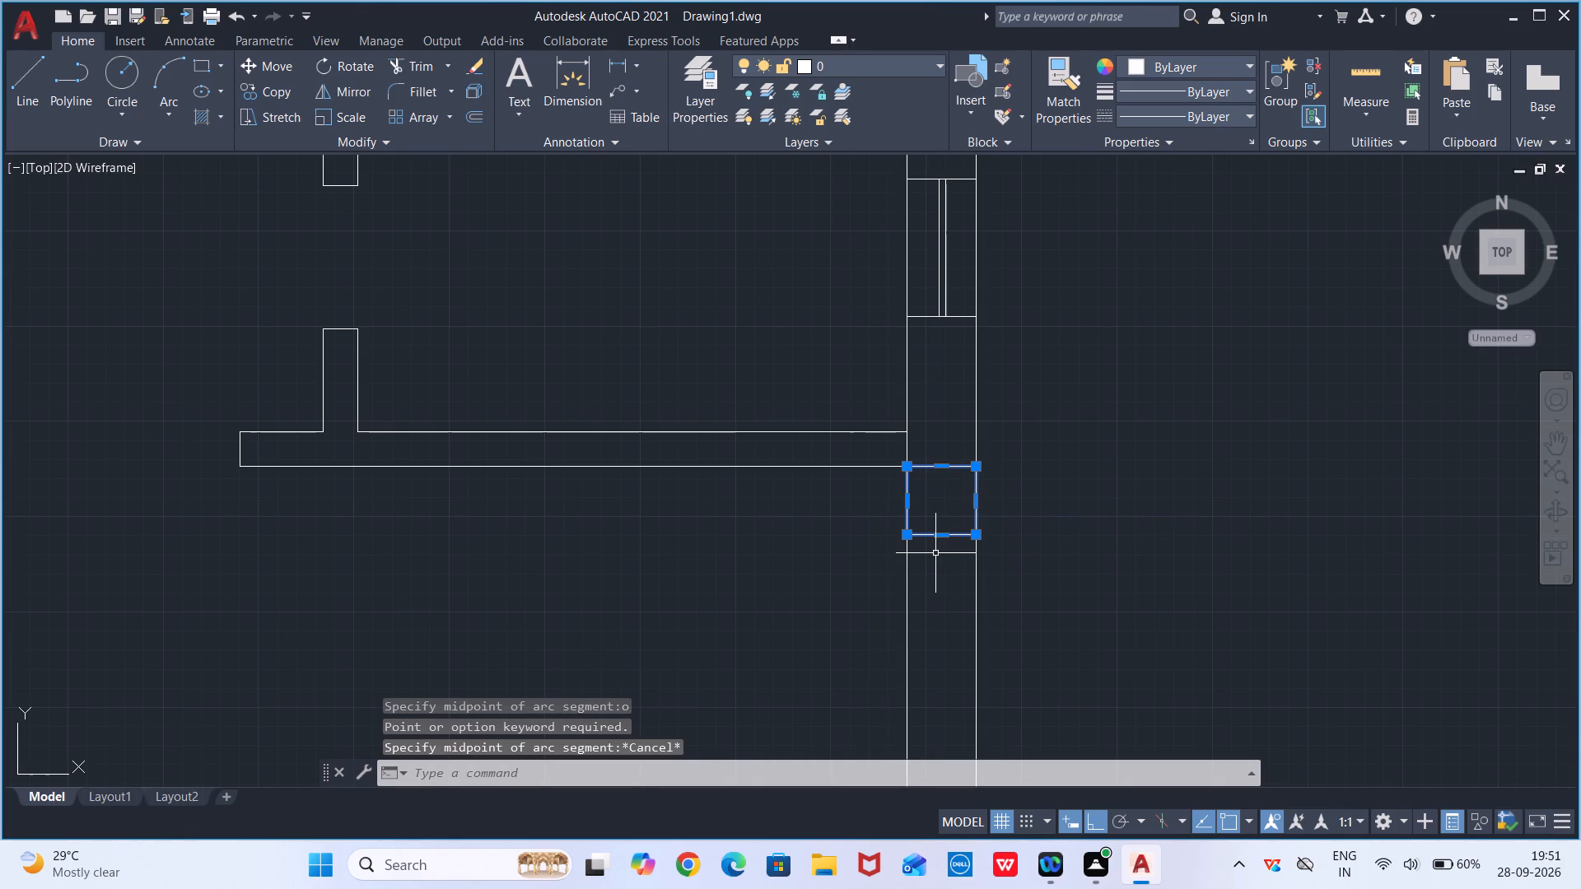
Move the joined square about 2'-6.4" horizontally out of the right exterior wall into the empty space beside the plan.
key(m)
key(Return)
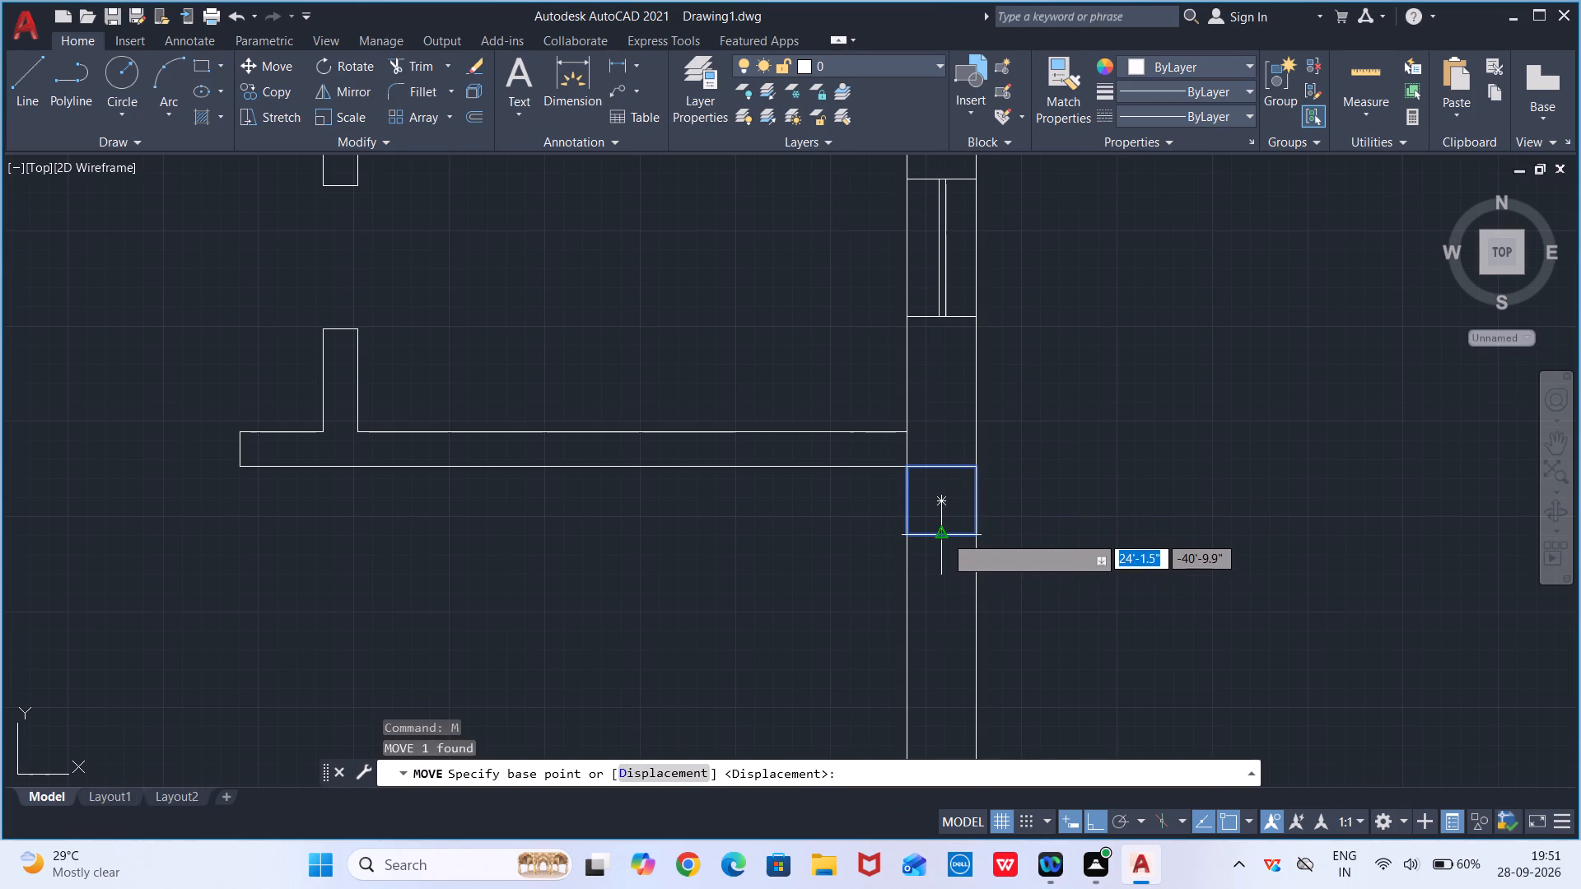
click(944, 531)
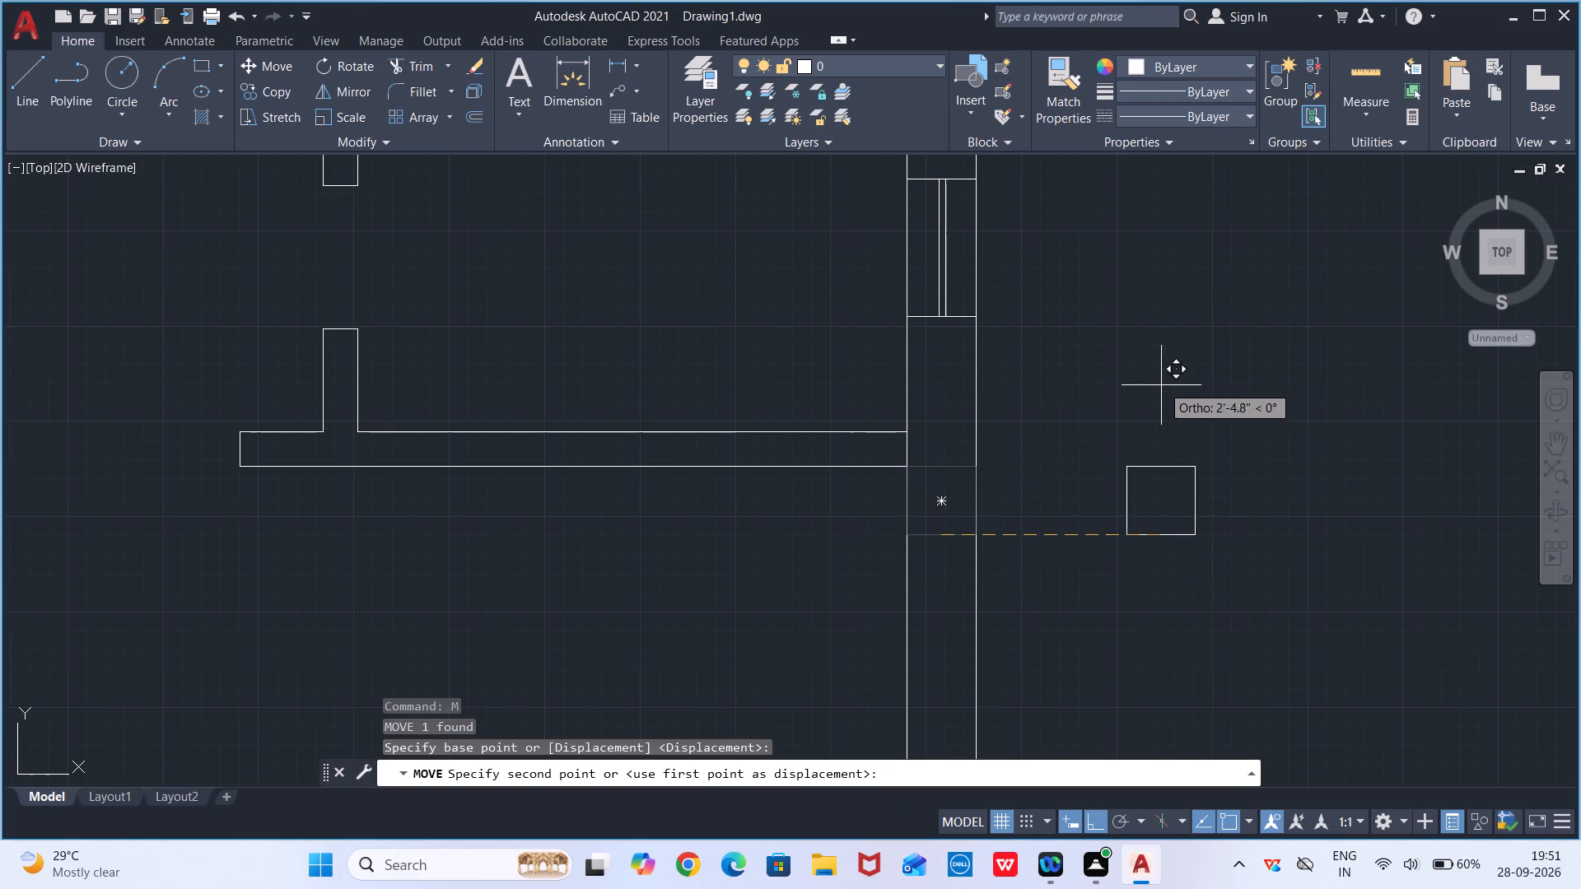
click(1173, 463)
Copy the square by its upper-right corner back into the right exterior wall, directly below the small room's lower partition.
drag(1240, 449, 1366, 559)
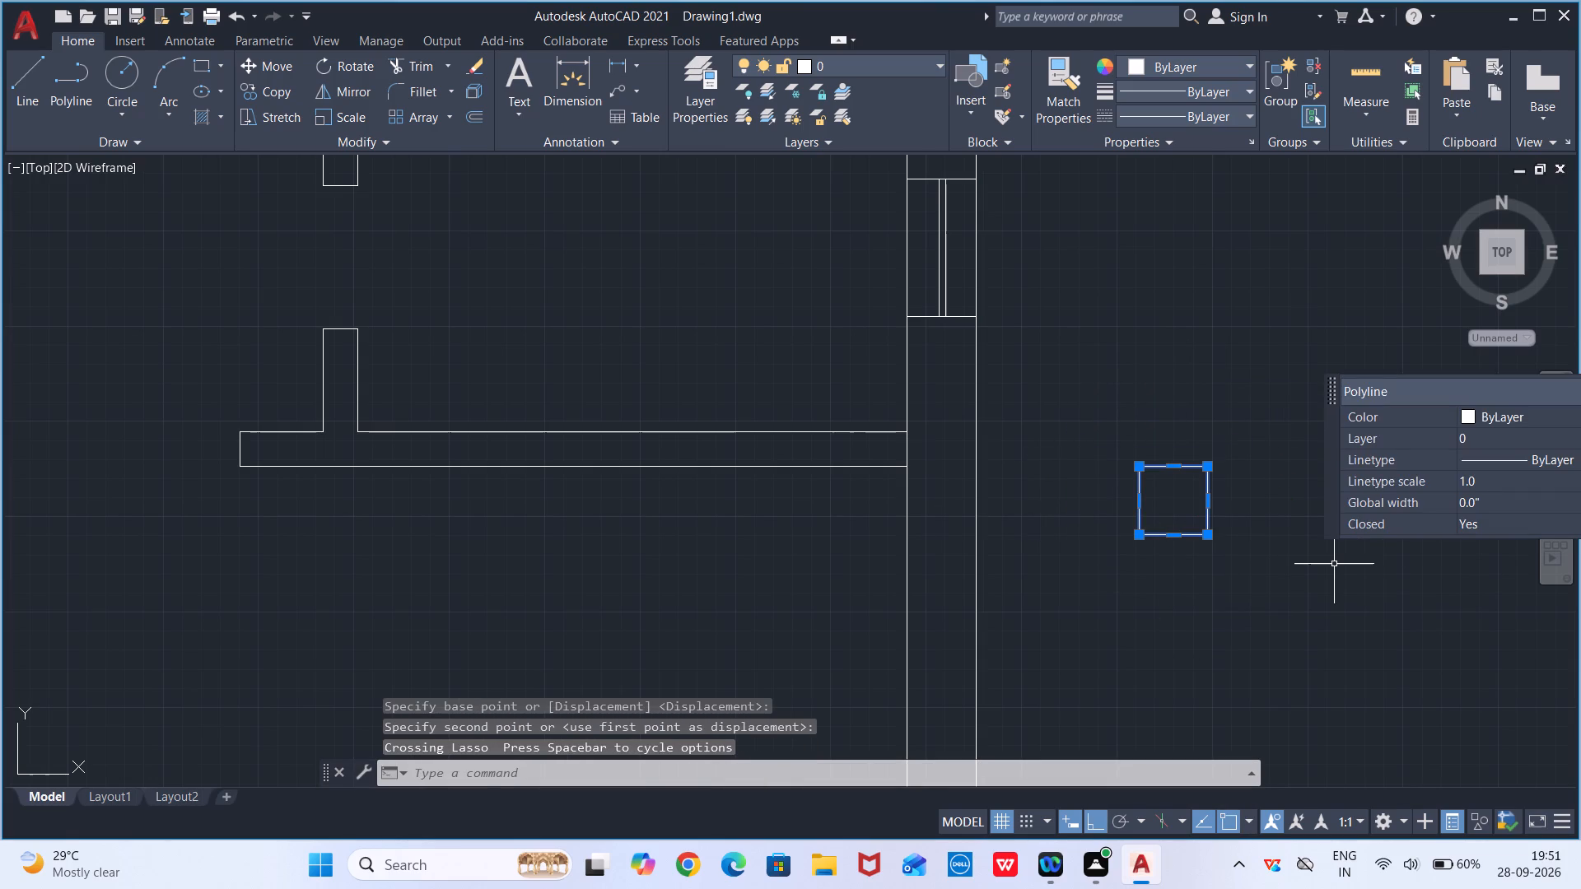
text(co)
key(Return)
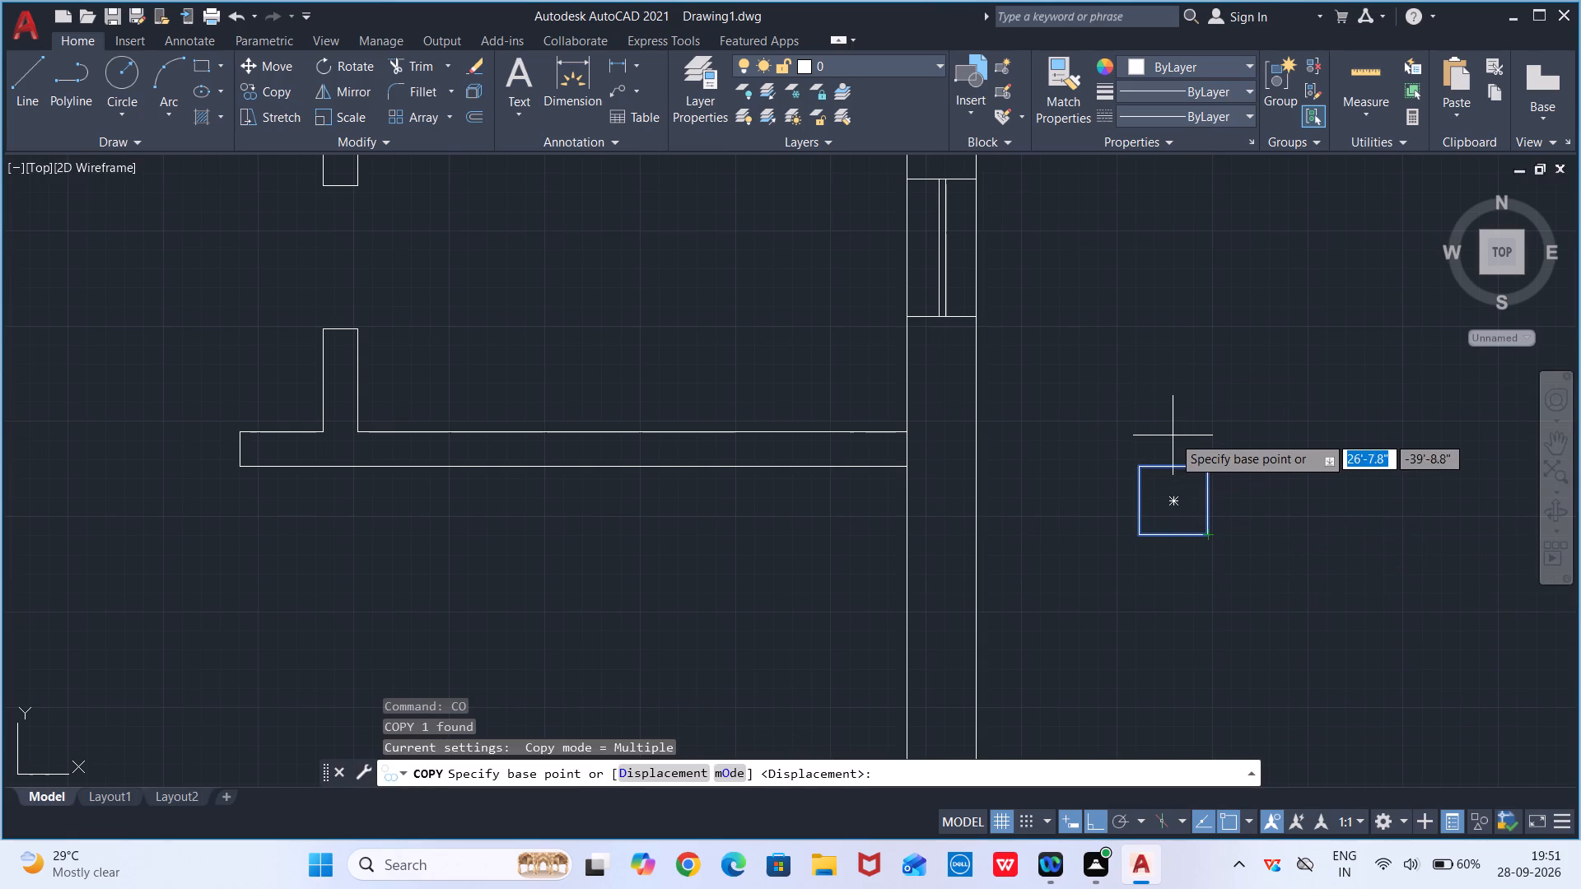
click(1210, 470)
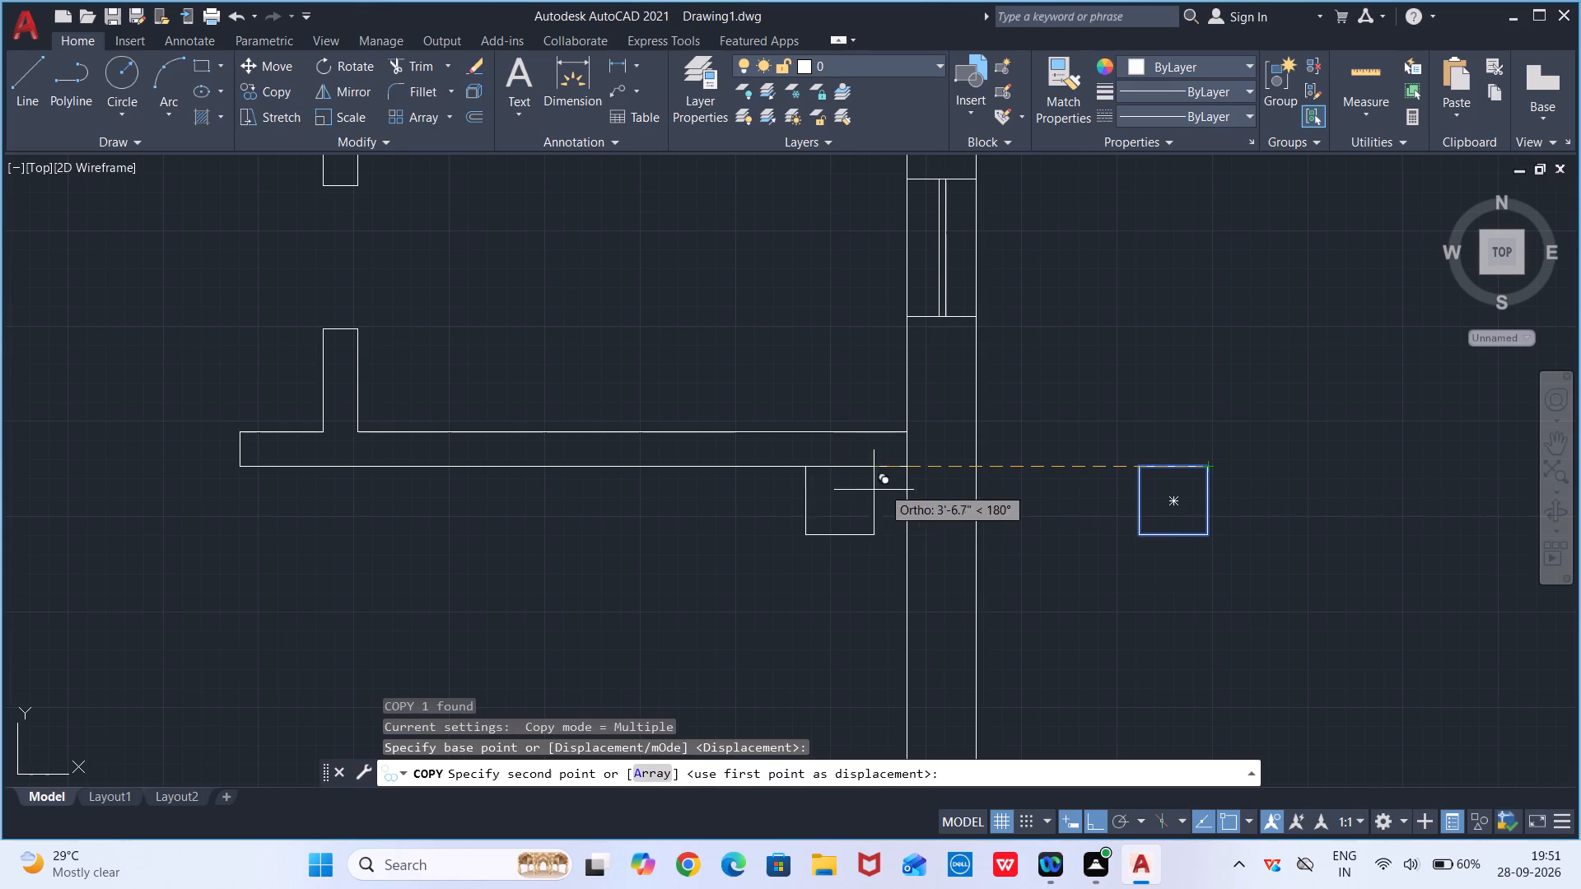
click(972, 464)
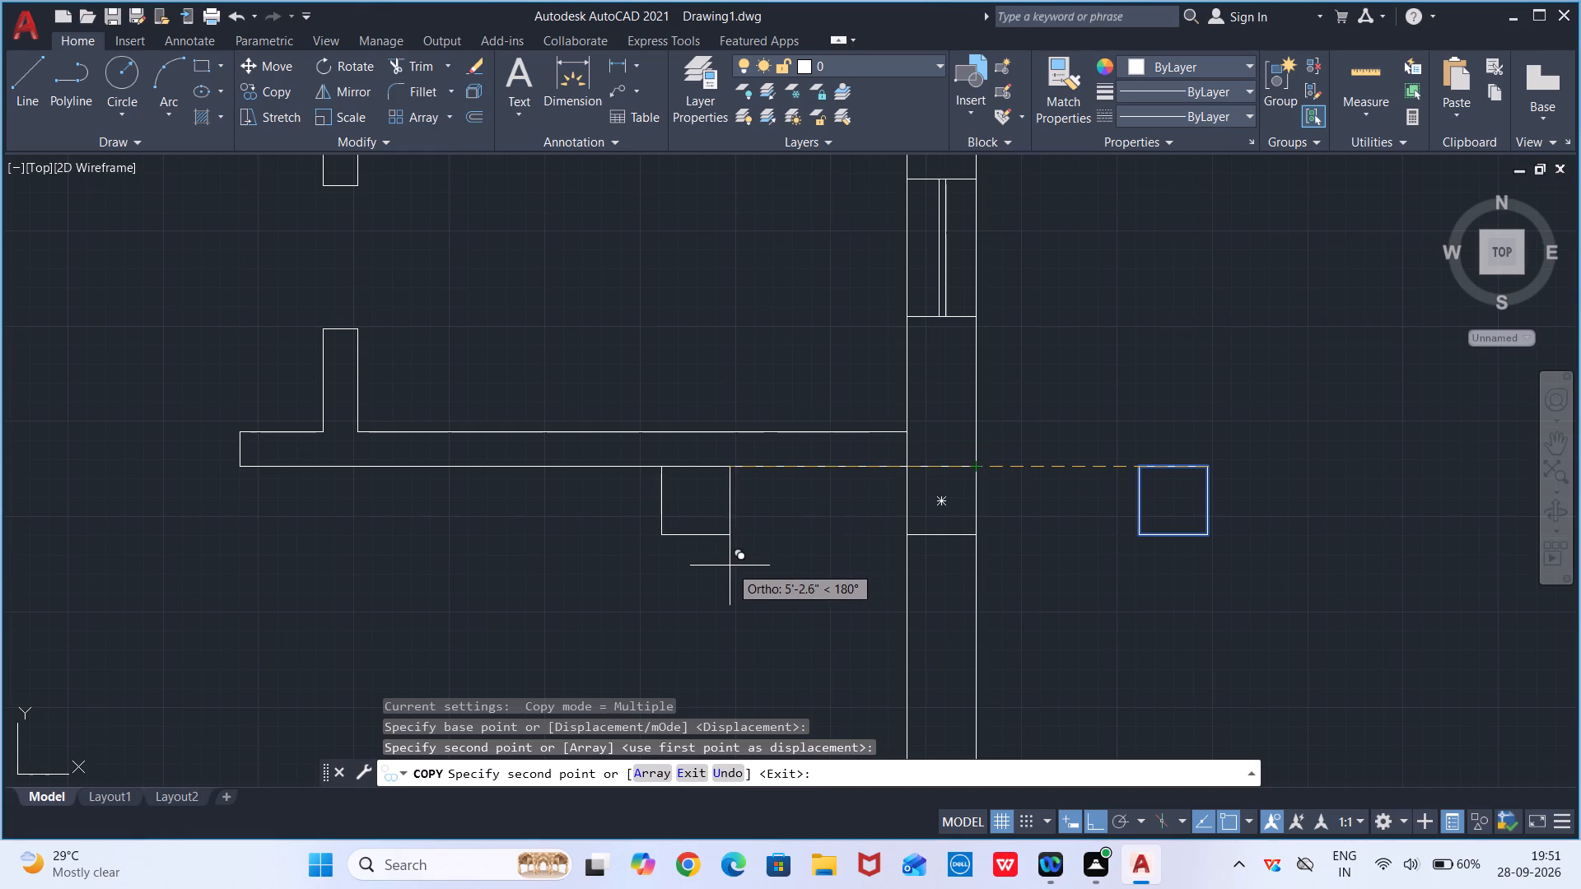
Place another copy about 13'-11" left of the source square, flush with the central partition's left face.
scroll(727, 575, down, 3)
middle_drag(734, 581, 795, 467)
scroll(847, 545, down, 1)
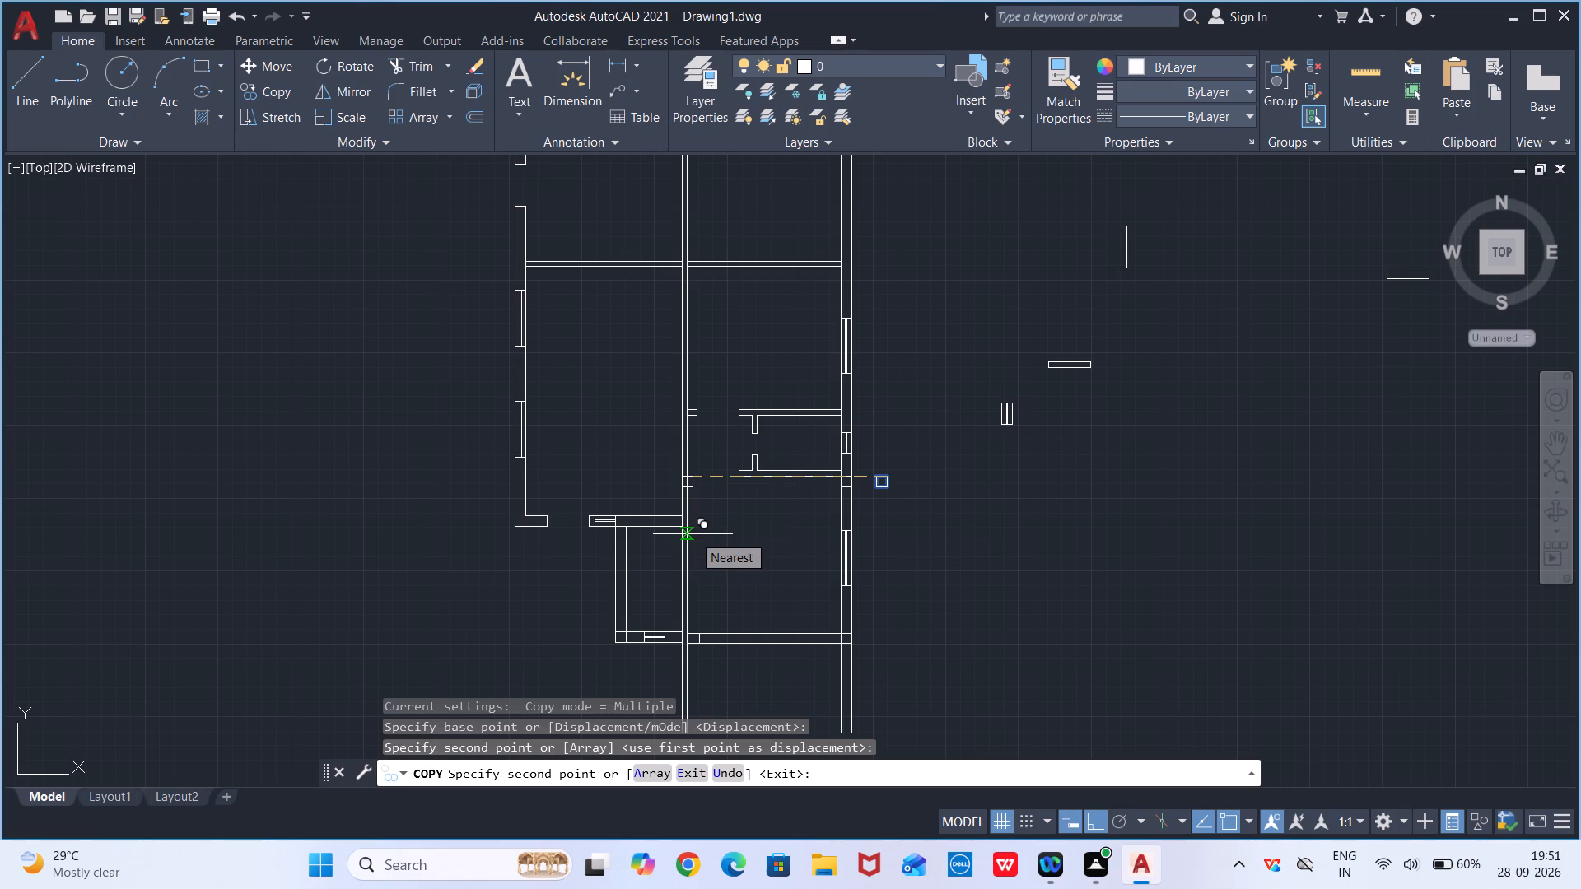
scroll(696, 533, up, 2)
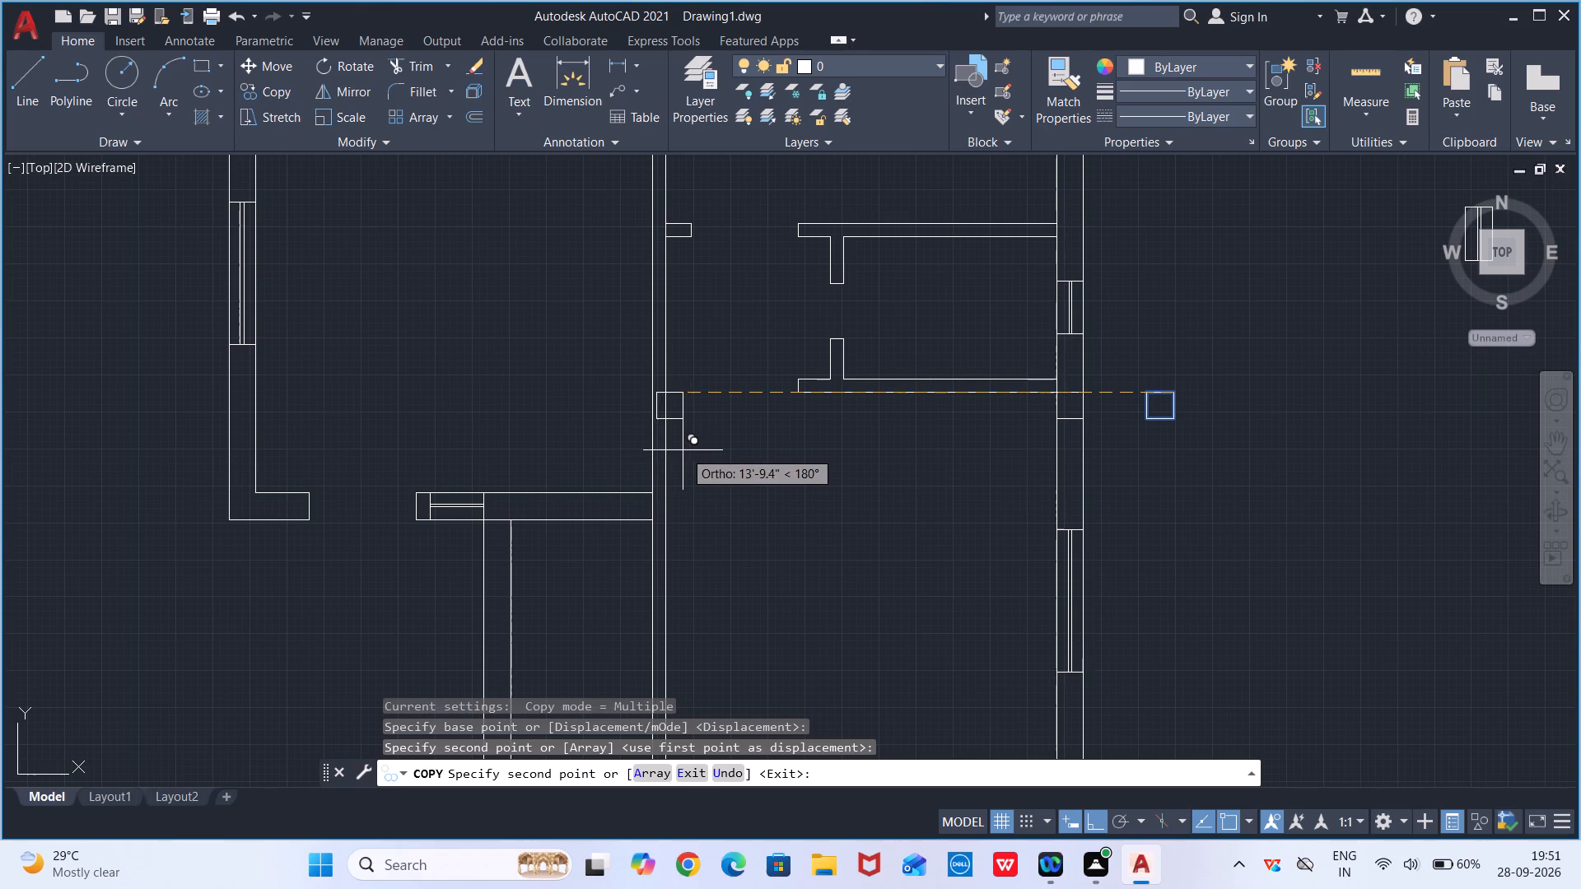
scroll(682, 450, up, 1)
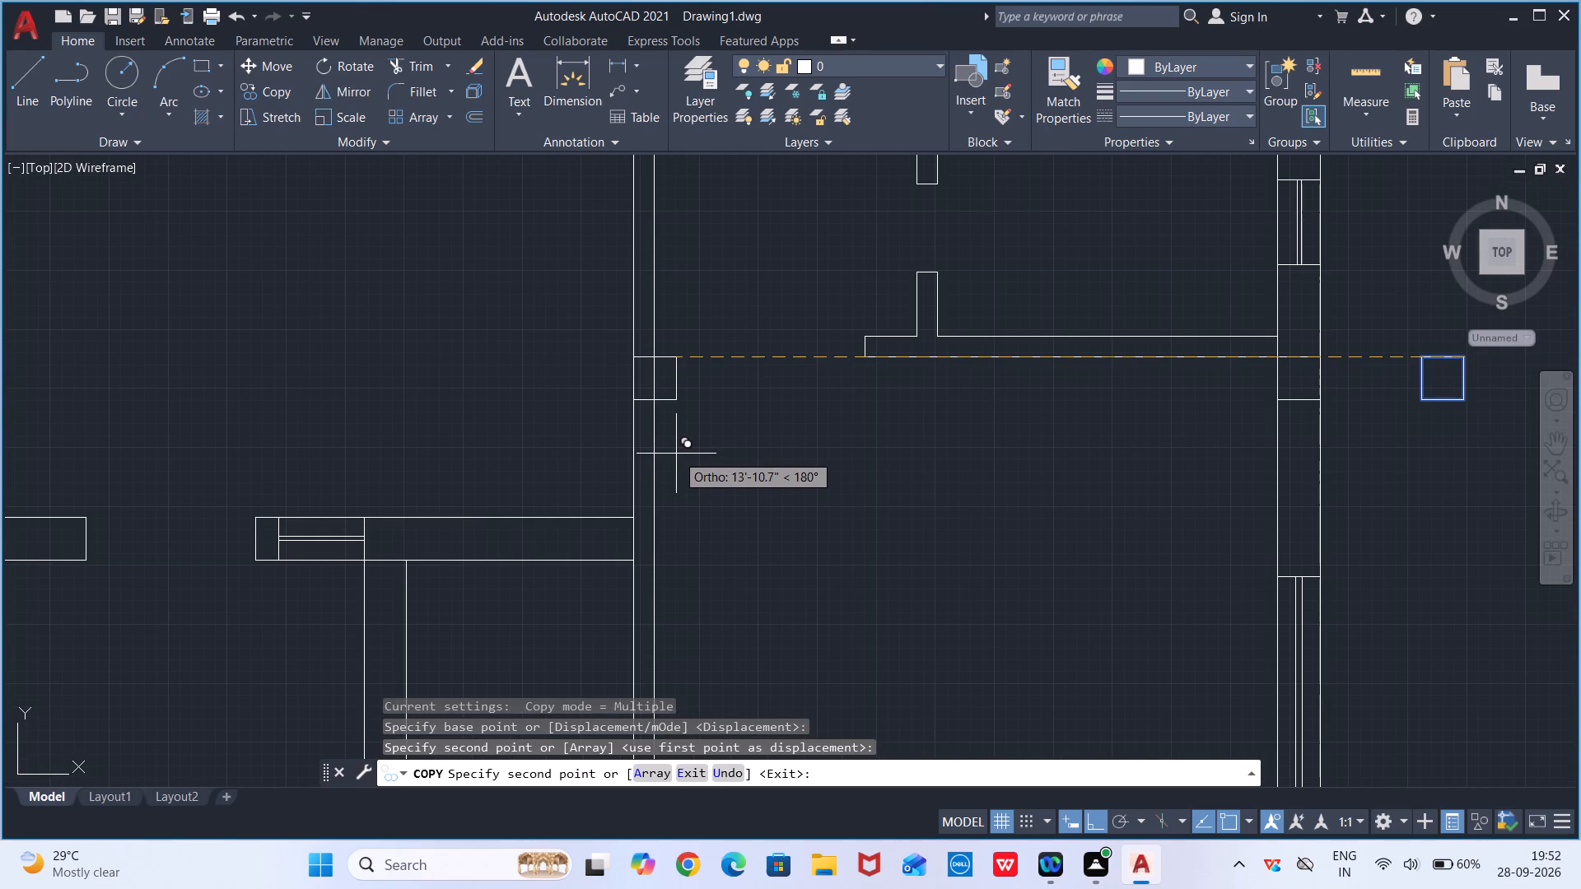
click(675, 453)
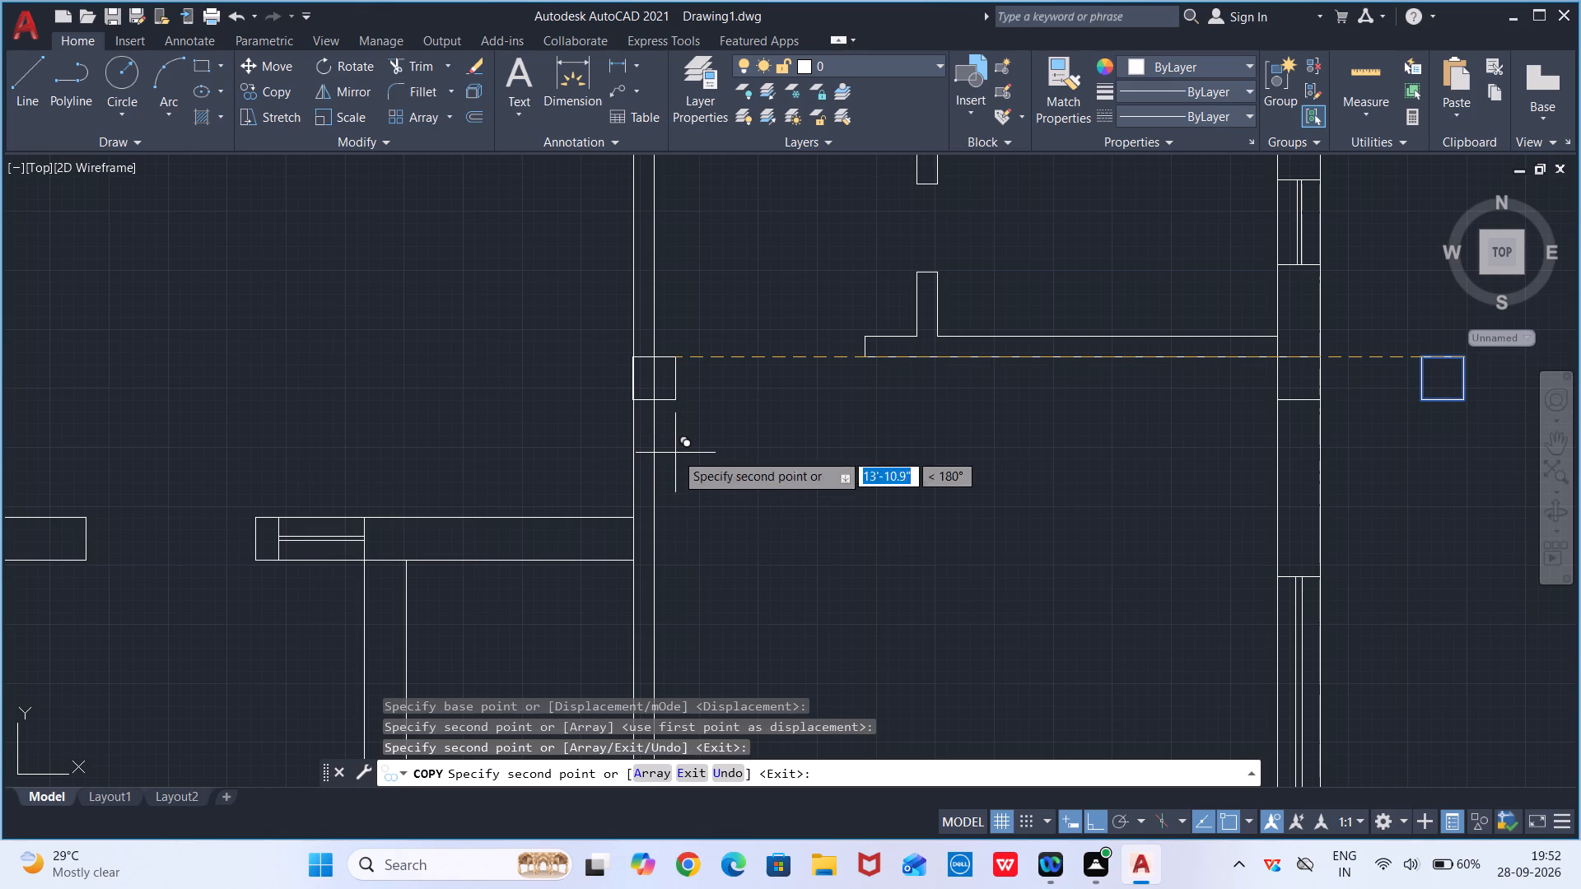
Turn Ortho off and place a square copy in the right exterior wall, its top level with the small room's upper partition.
middle_drag(665, 371, 666, 371)
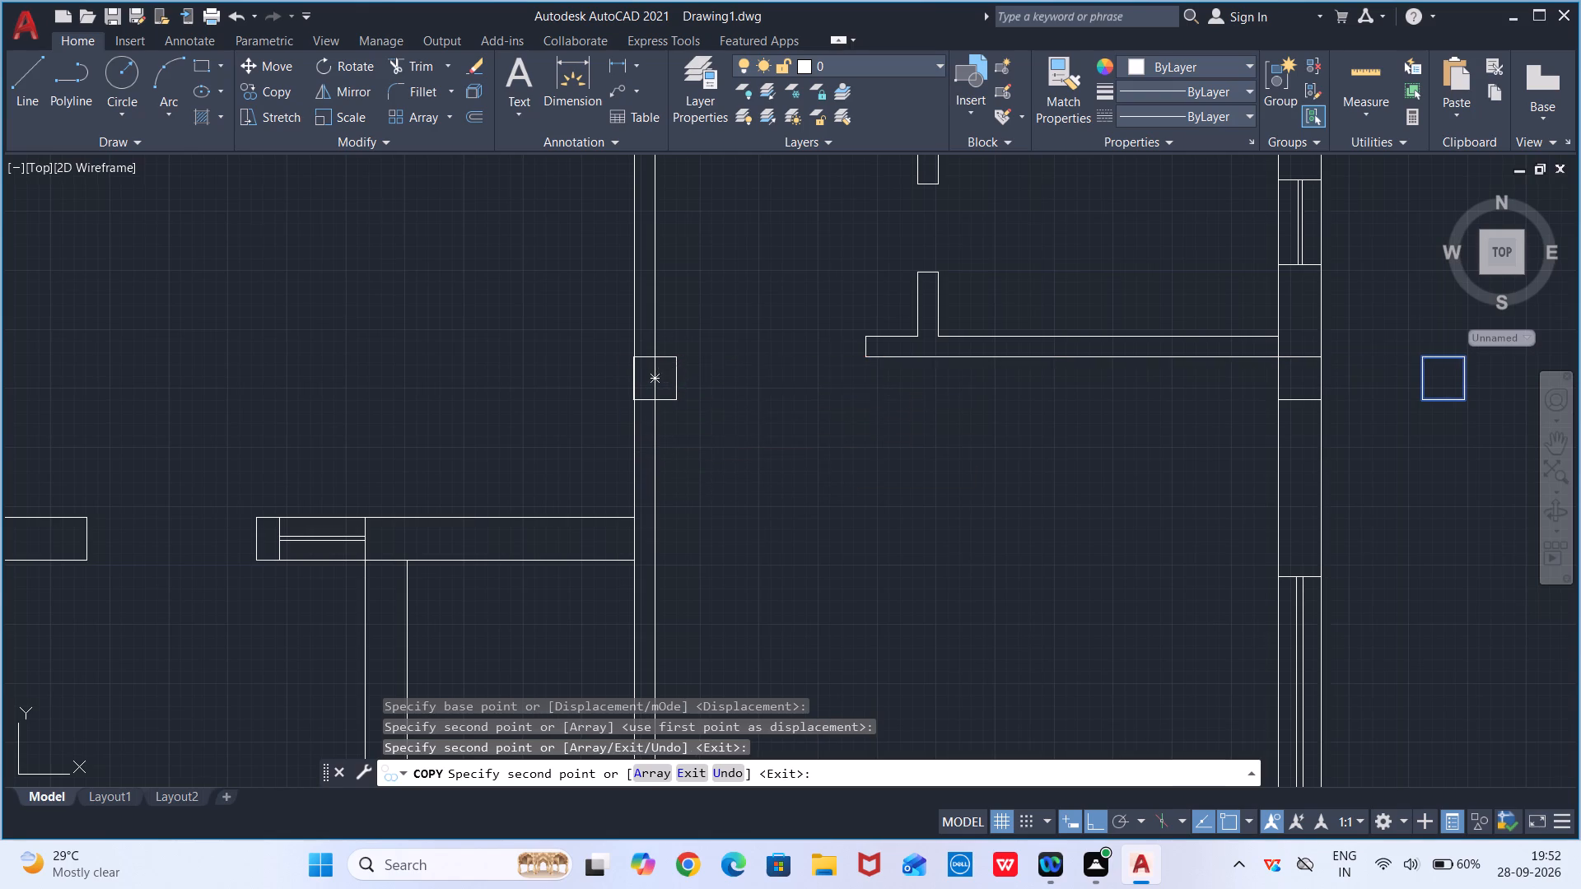
middle_drag(666, 371, 644, 668)
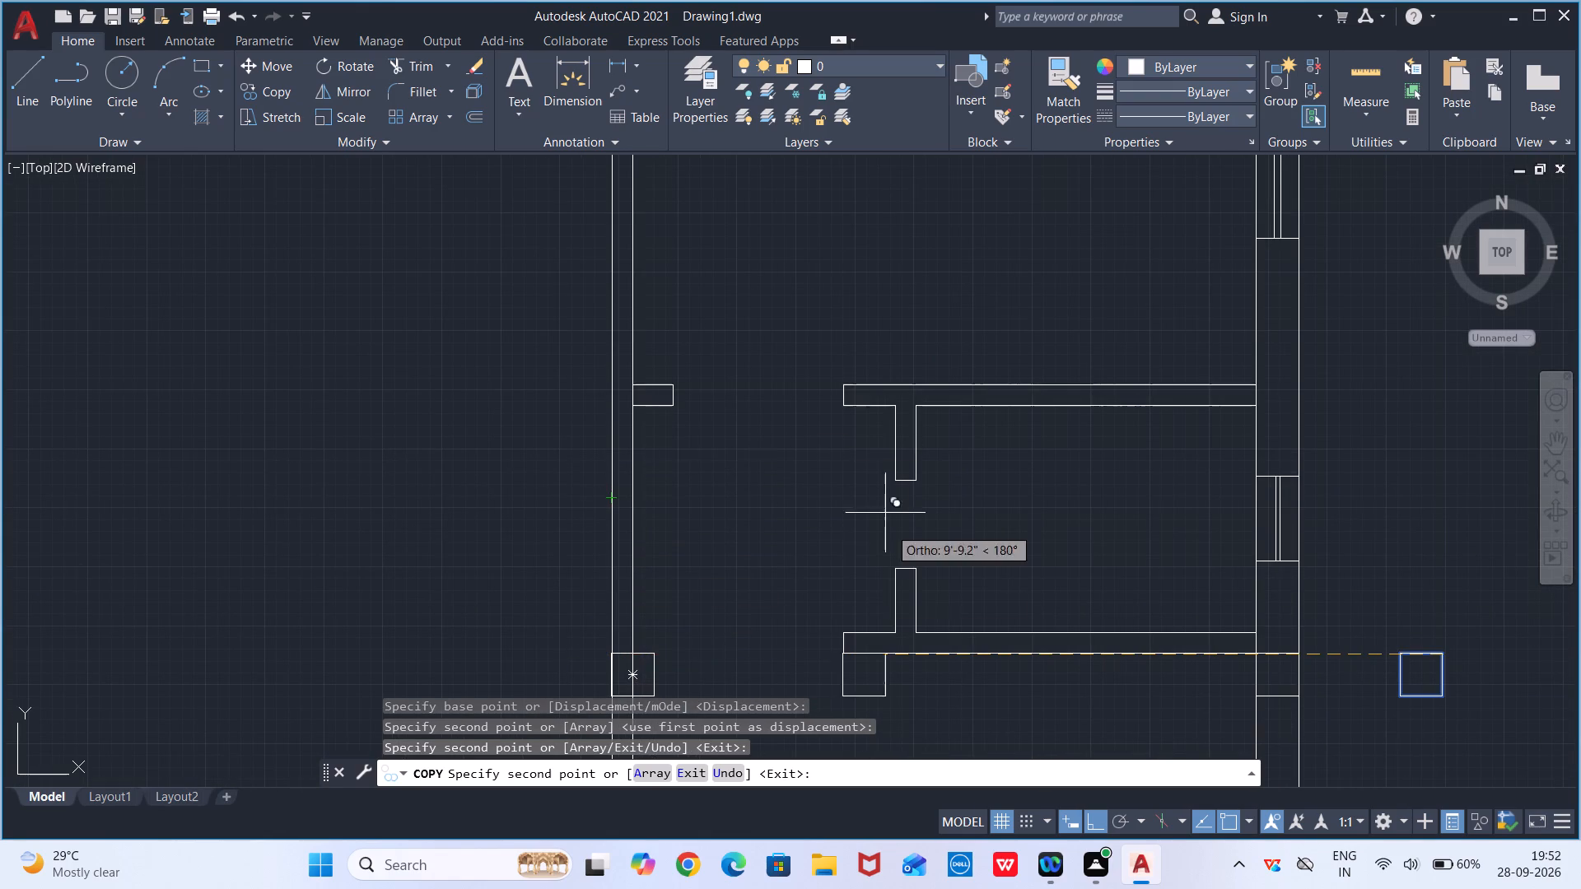
click(1093, 813)
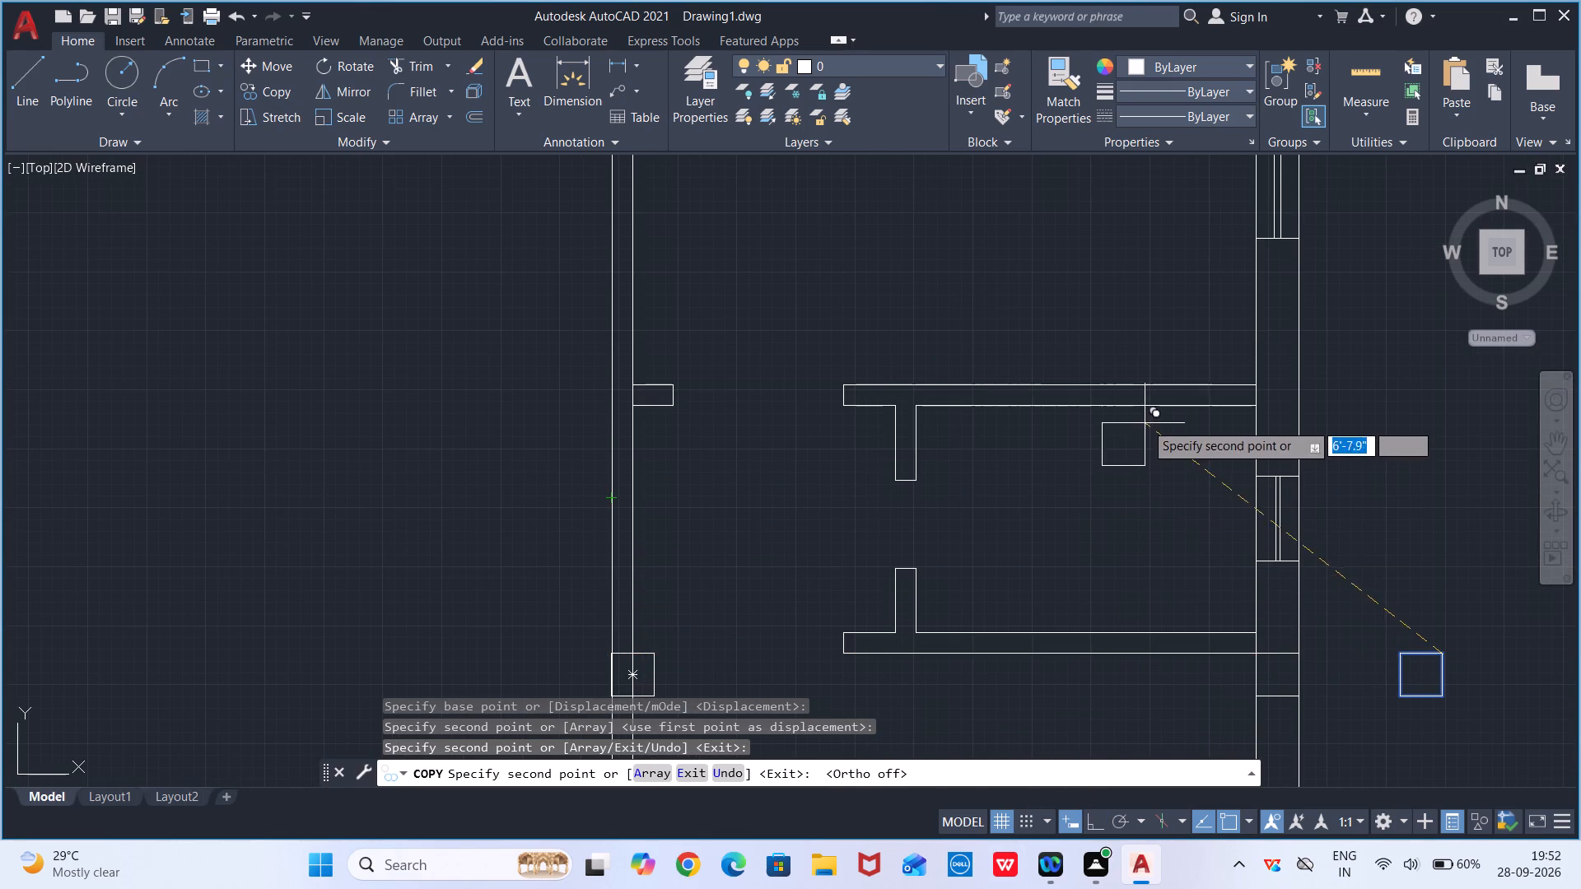
middle_drag(1178, 398, 966, 485)
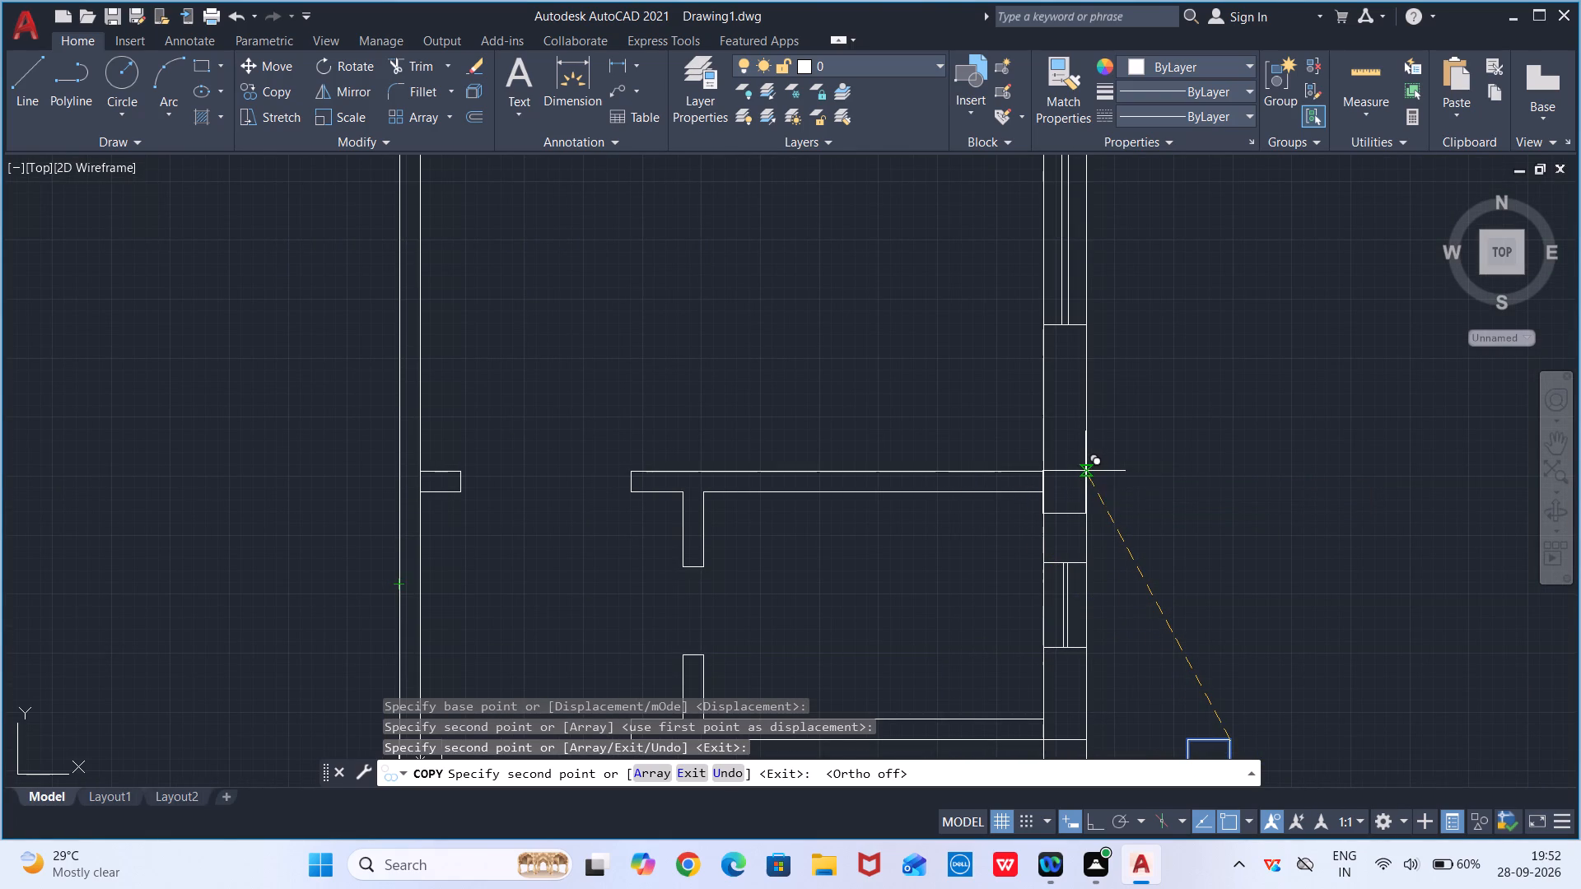
click(1085, 471)
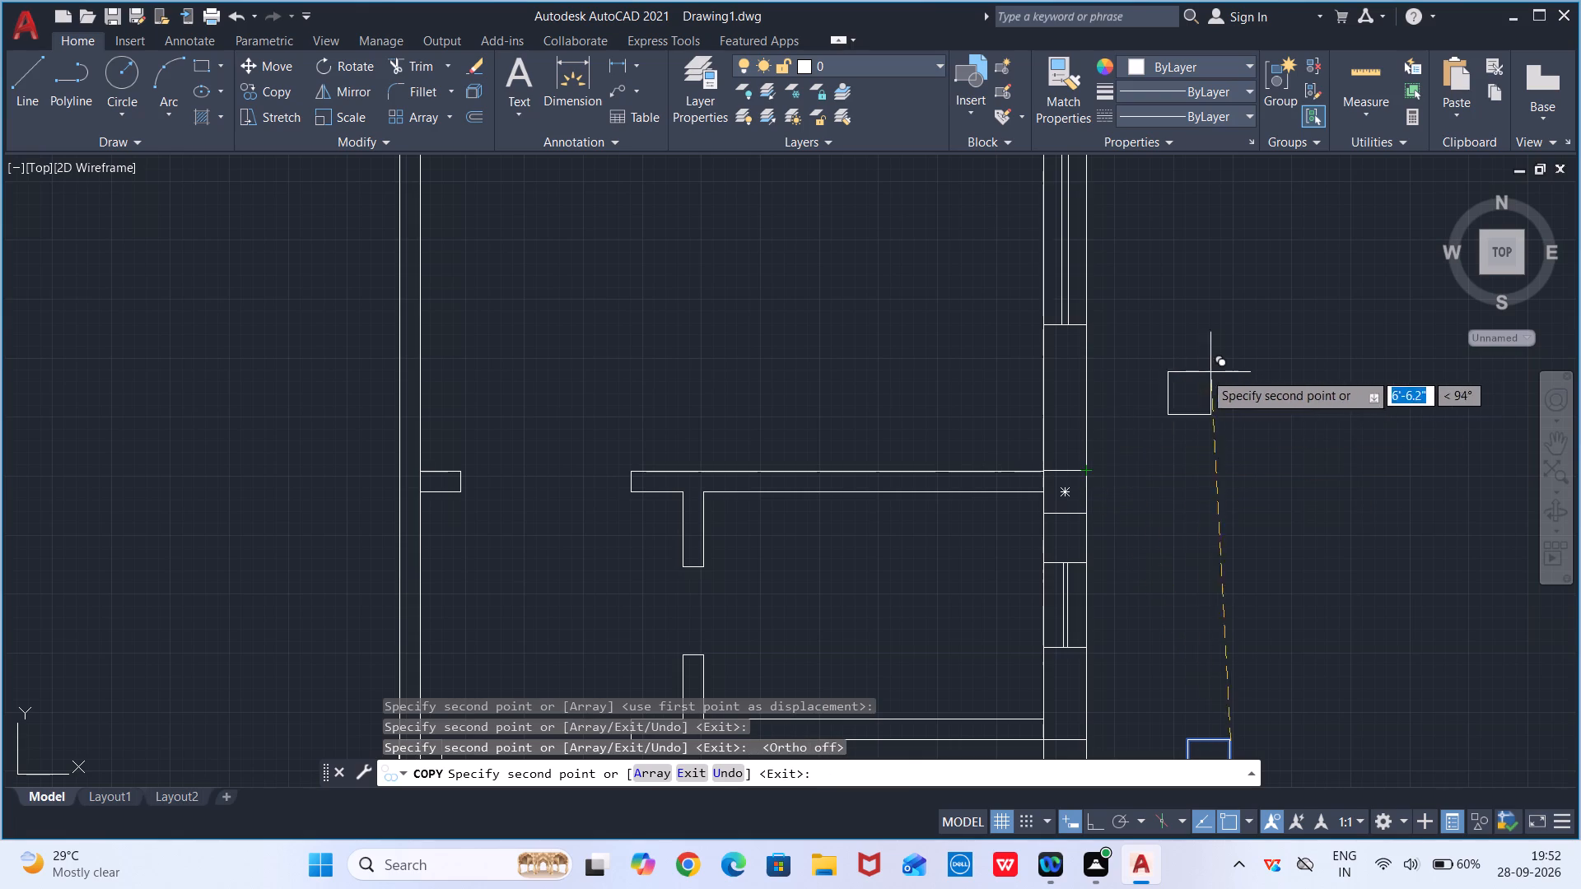
Place a square copy in the right exterior wall, its top level with the long horizontal partition's upper face.
middle_drag(1121, 364, 1060, 649)
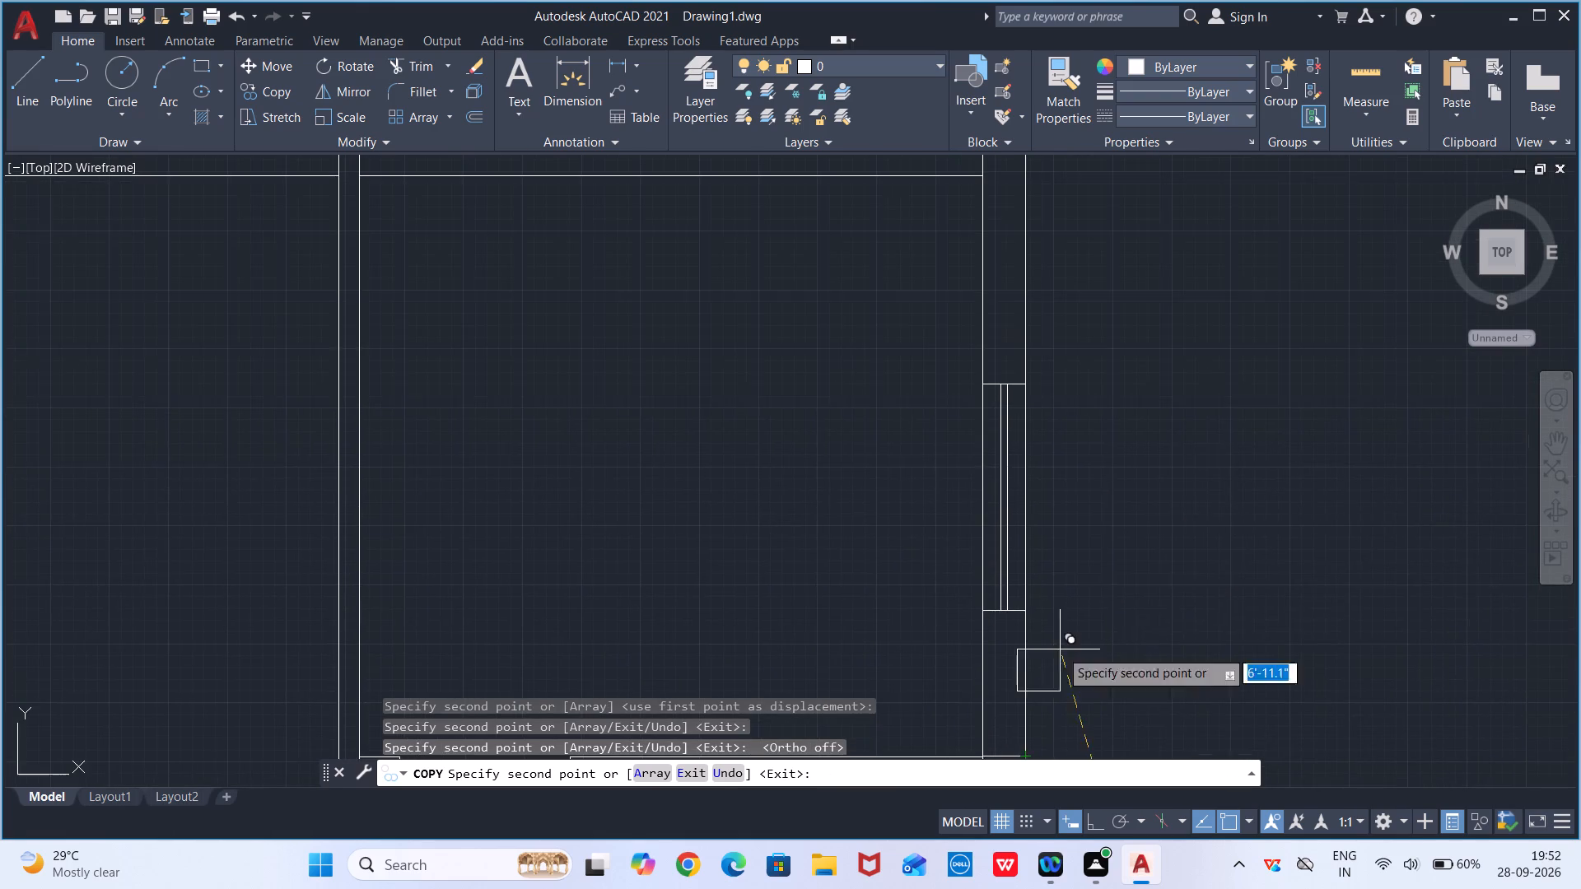
scroll(962, 437, down, 2)
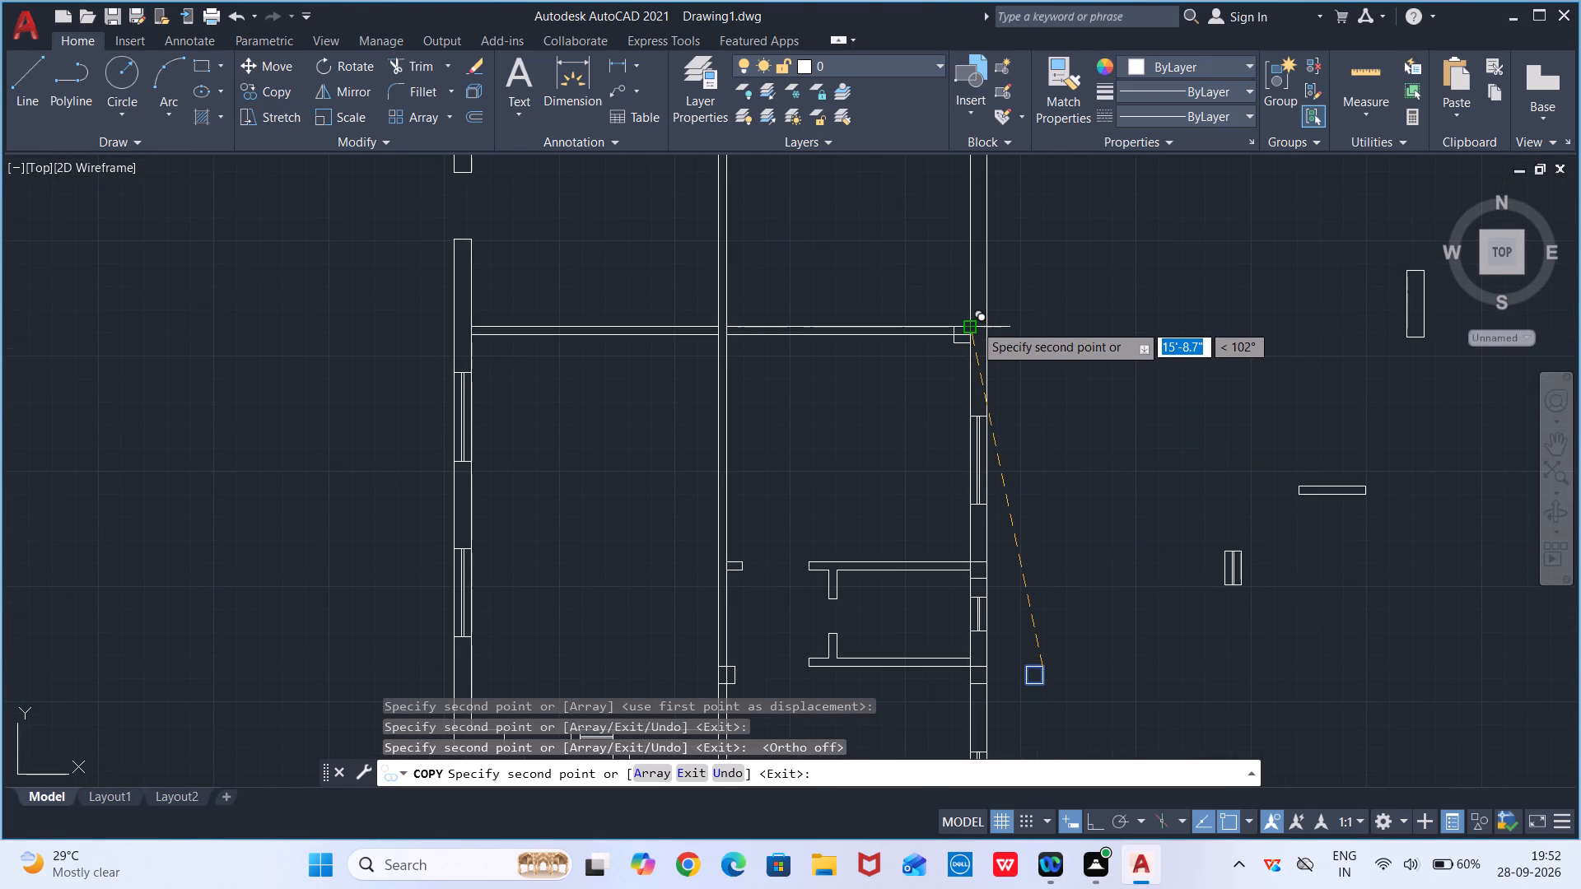
scroll(974, 323, up, 3)
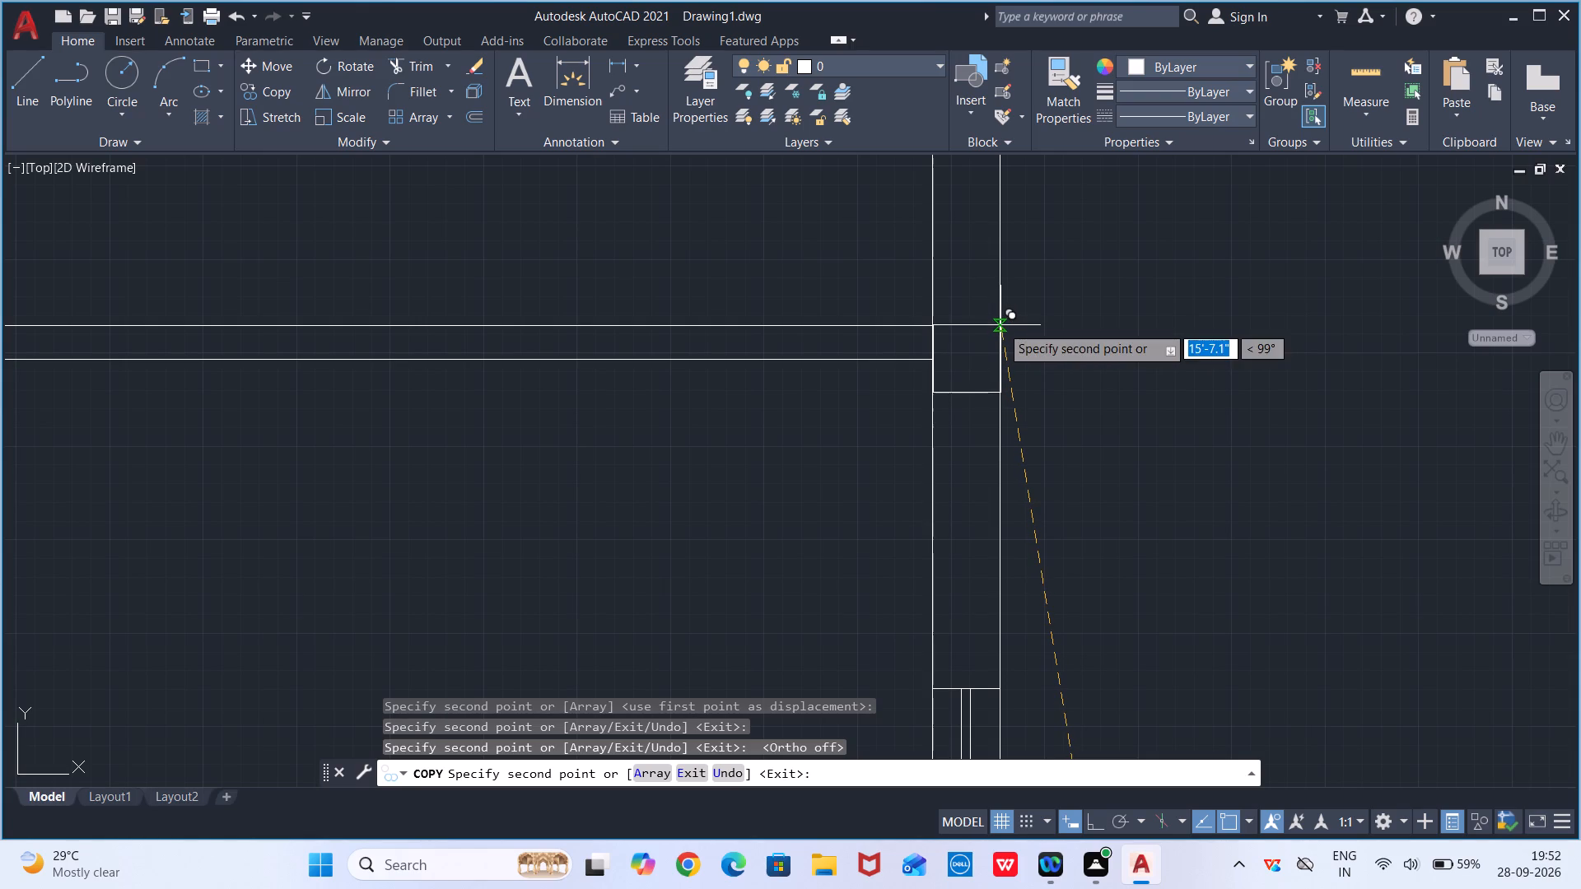
click(1000, 325)
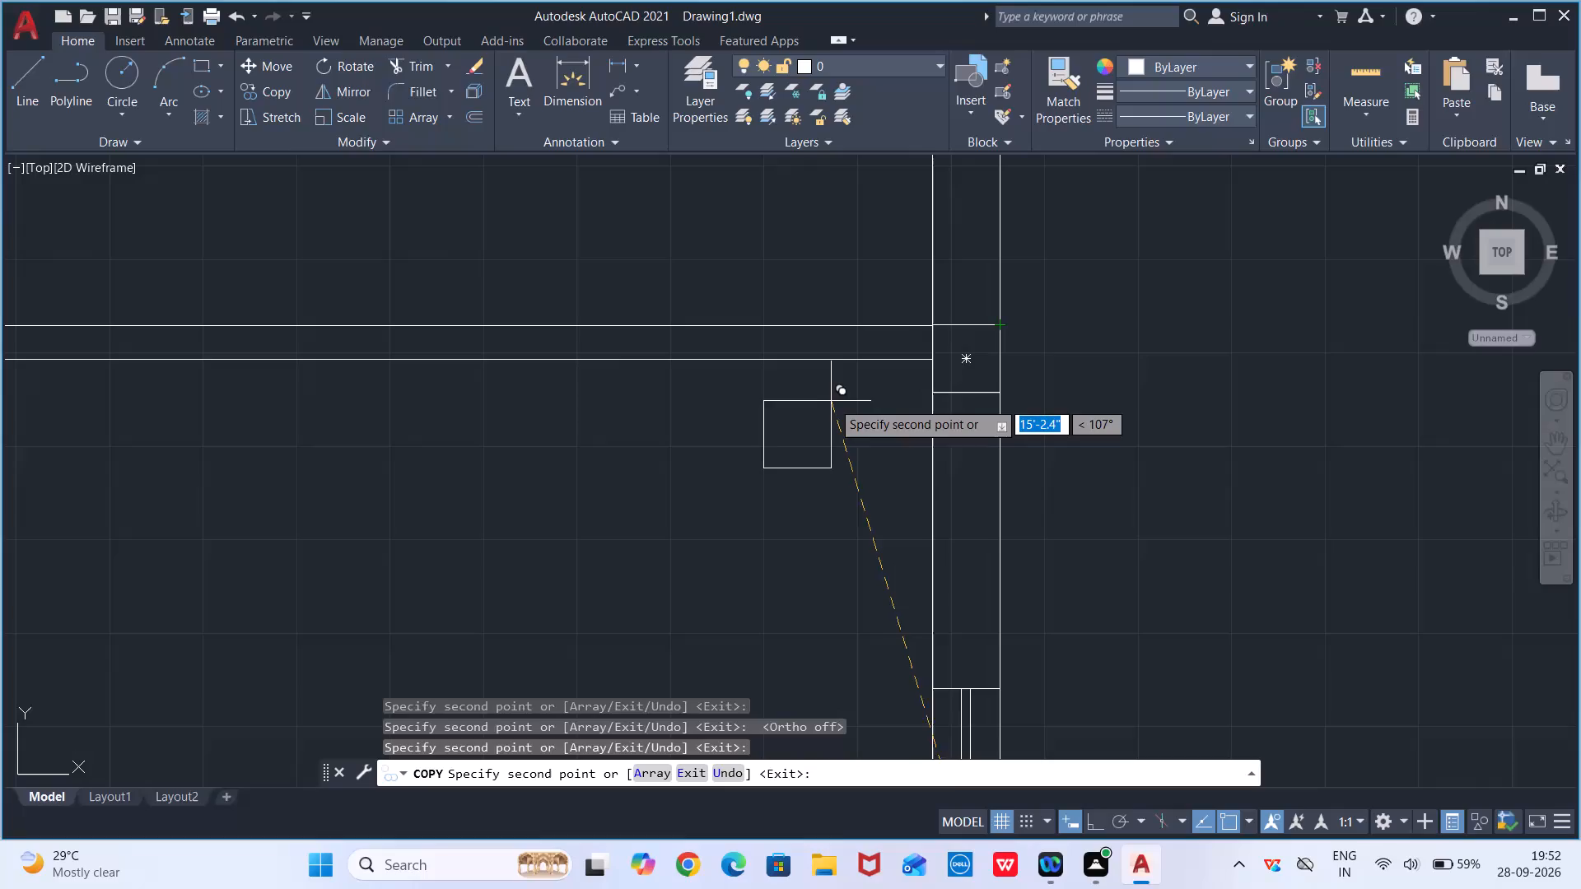
Place a square copy at the plan's upper-right outer corner, where the top and right exterior walls meet.
scroll(835, 396, down, 3)
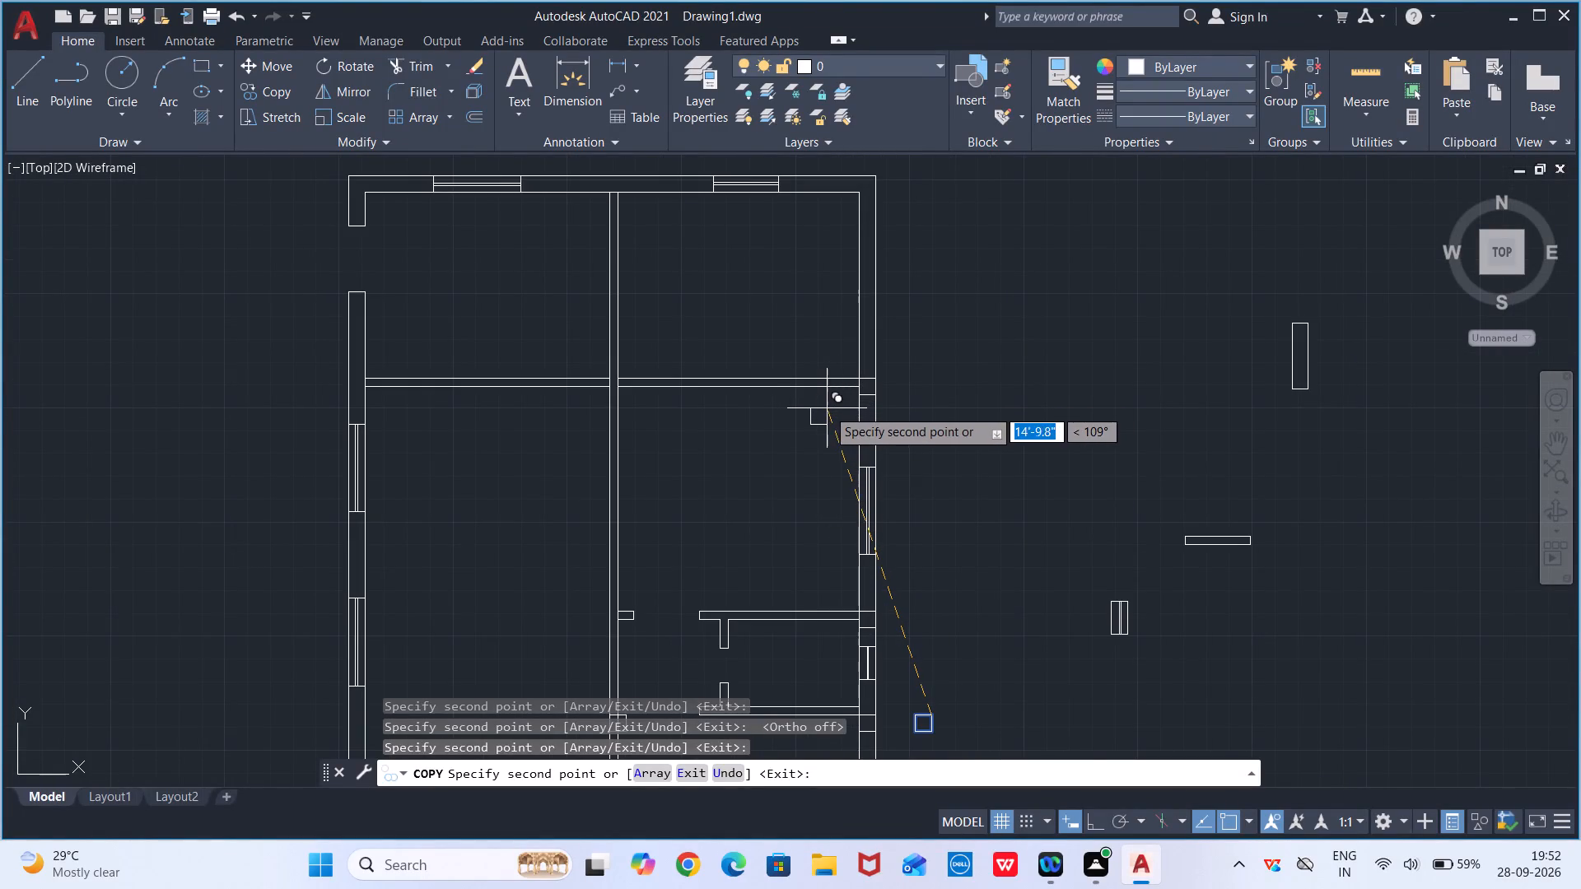
middle_drag(827, 404, 842, 540)
scroll(829, 415, down, 1)
scroll(907, 388, up, 2)
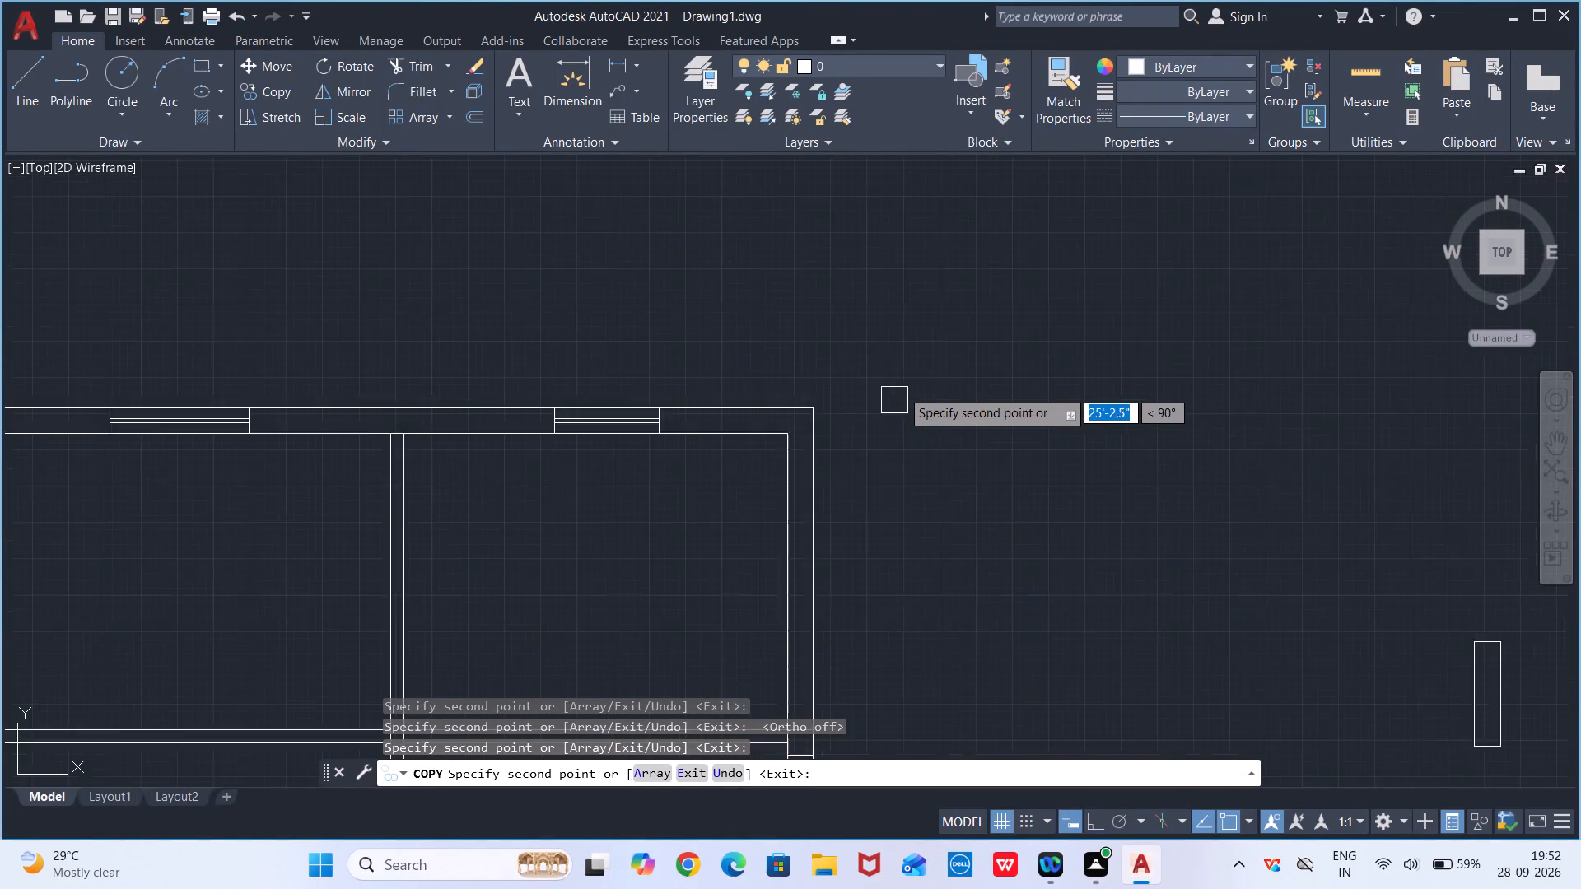
scroll(899, 390, up, 1)
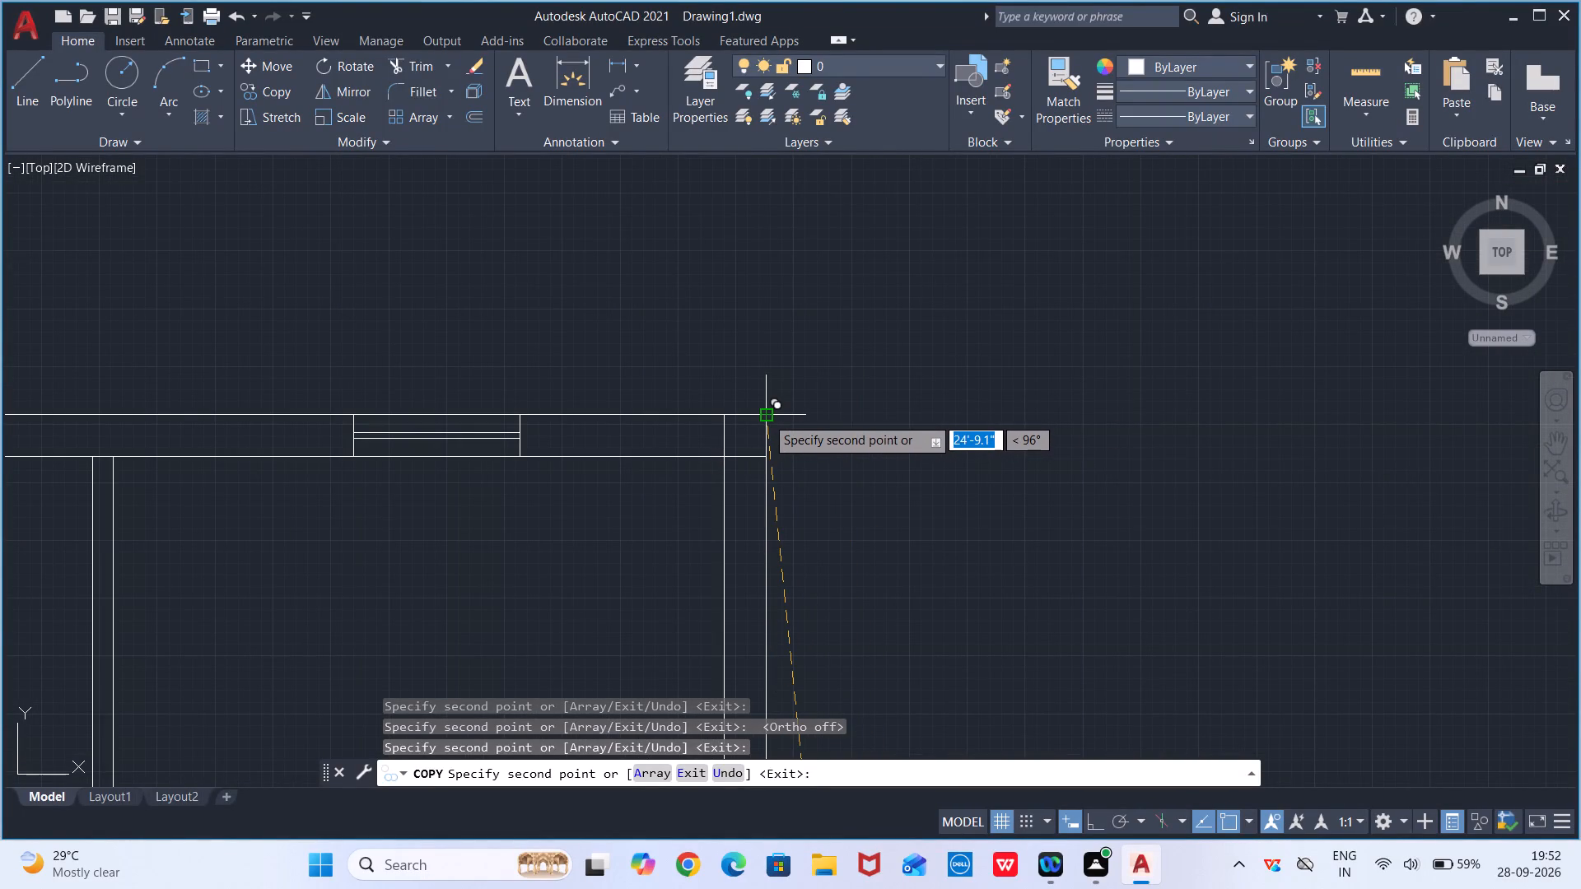
click(766, 417)
Place a square copy in the top exterior wall above the central partition, aligned with the partition's left face.
middle_drag(427, 458, 831, 523)
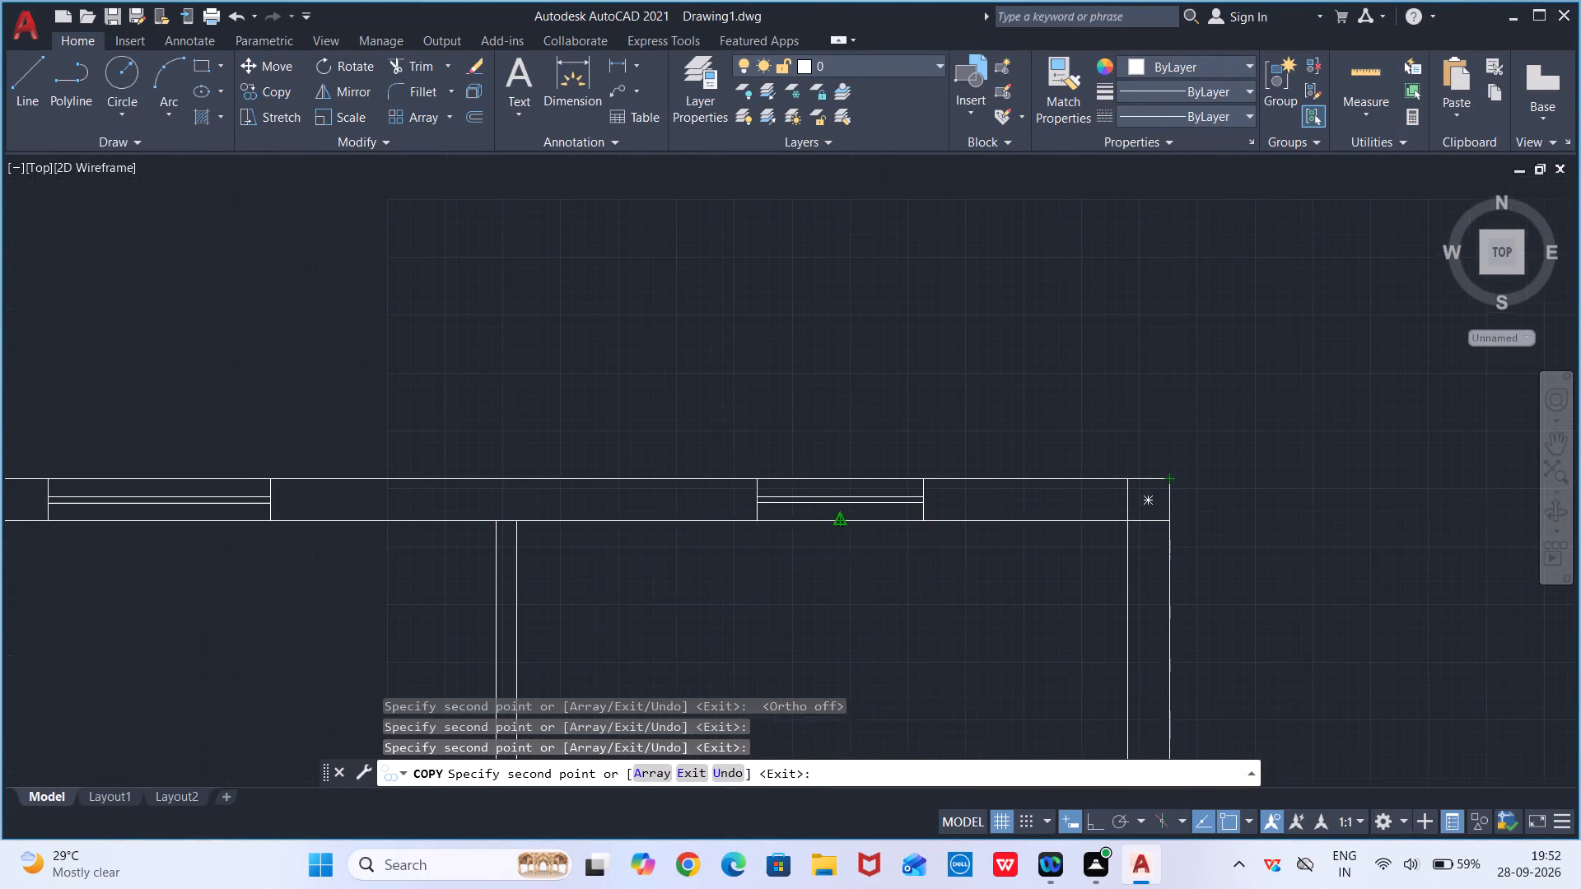
middle_drag(831, 523, 832, 524)
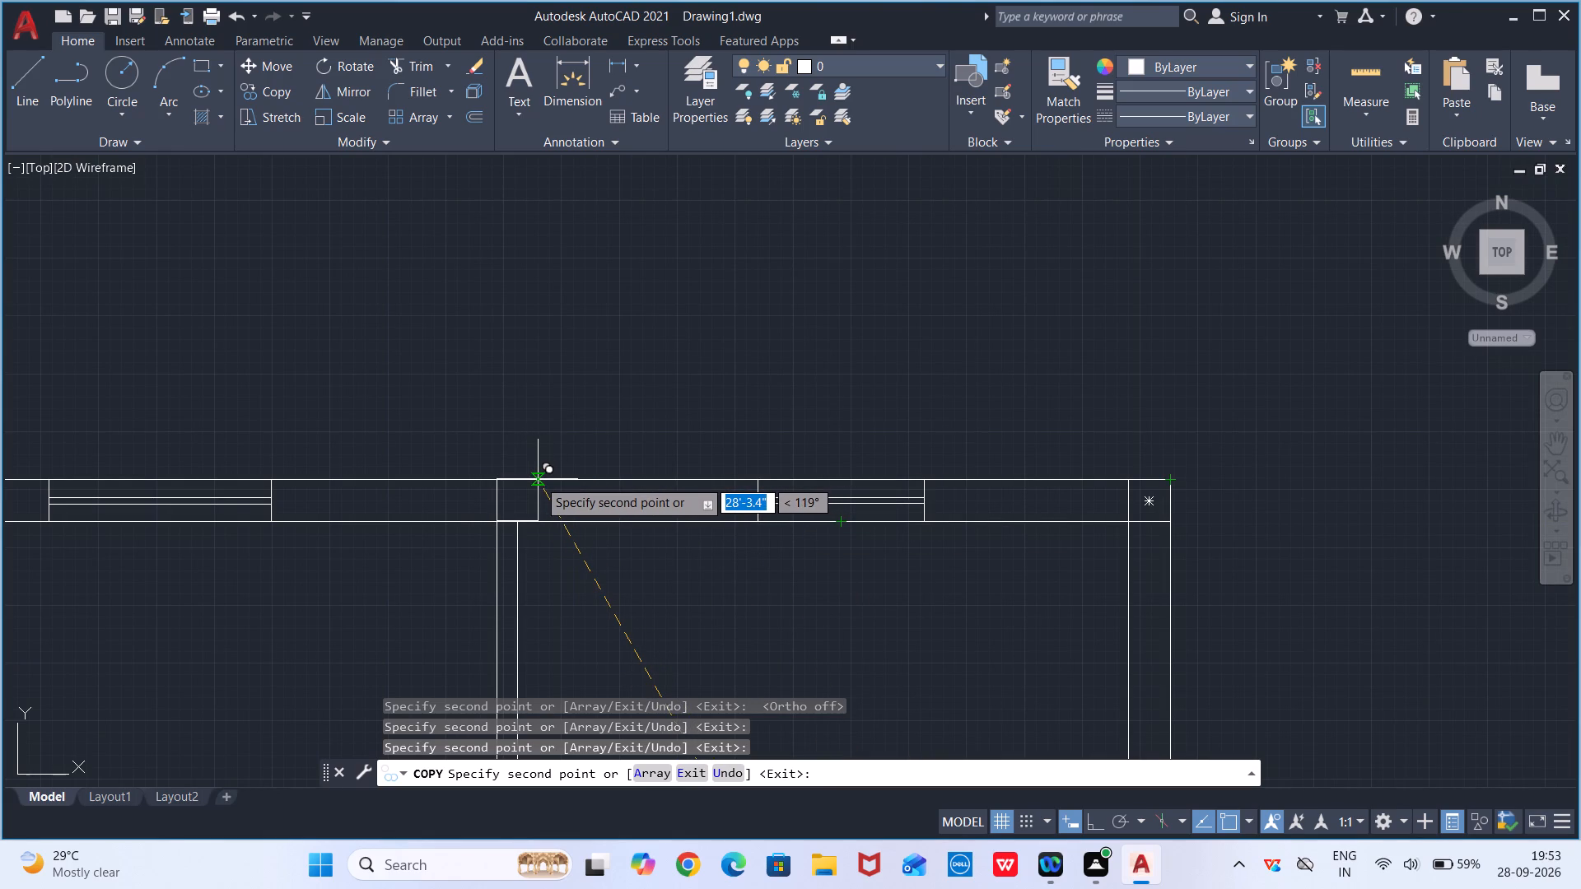
click(538, 479)
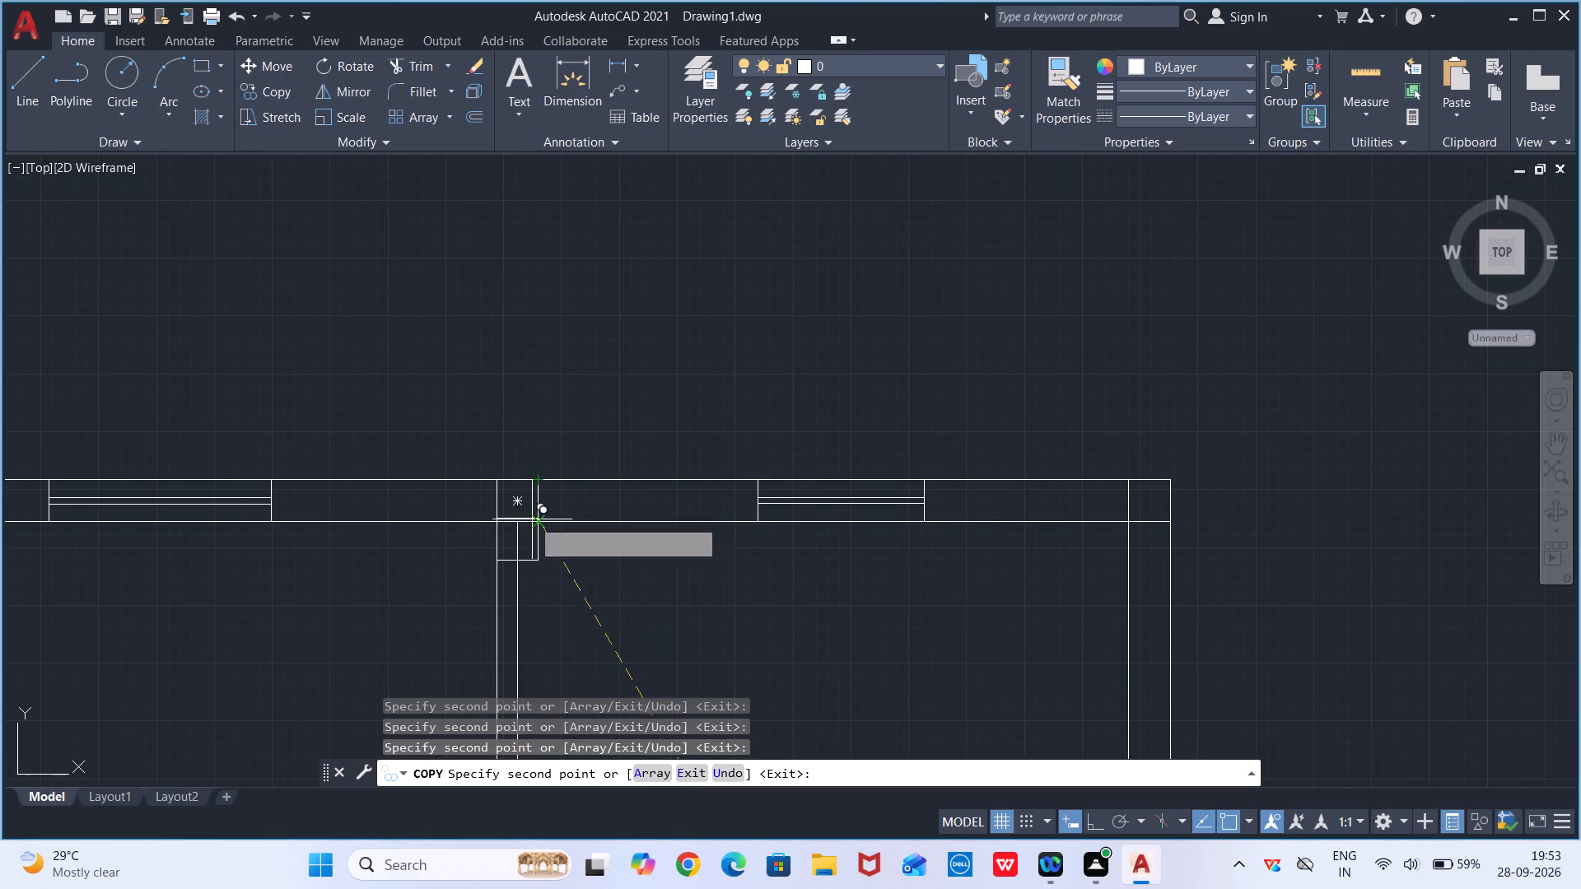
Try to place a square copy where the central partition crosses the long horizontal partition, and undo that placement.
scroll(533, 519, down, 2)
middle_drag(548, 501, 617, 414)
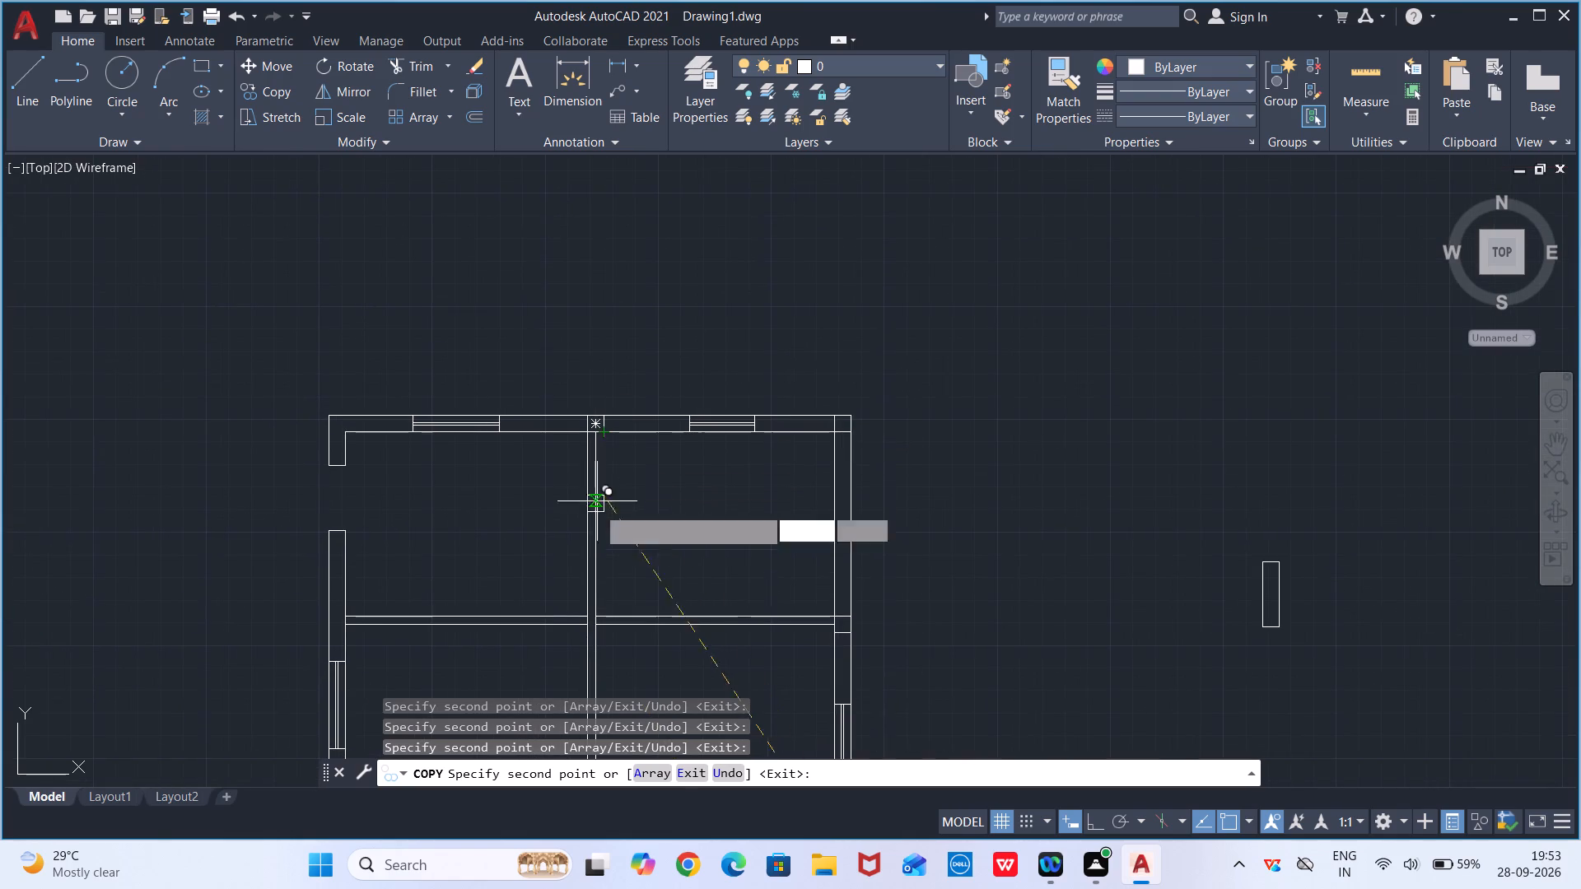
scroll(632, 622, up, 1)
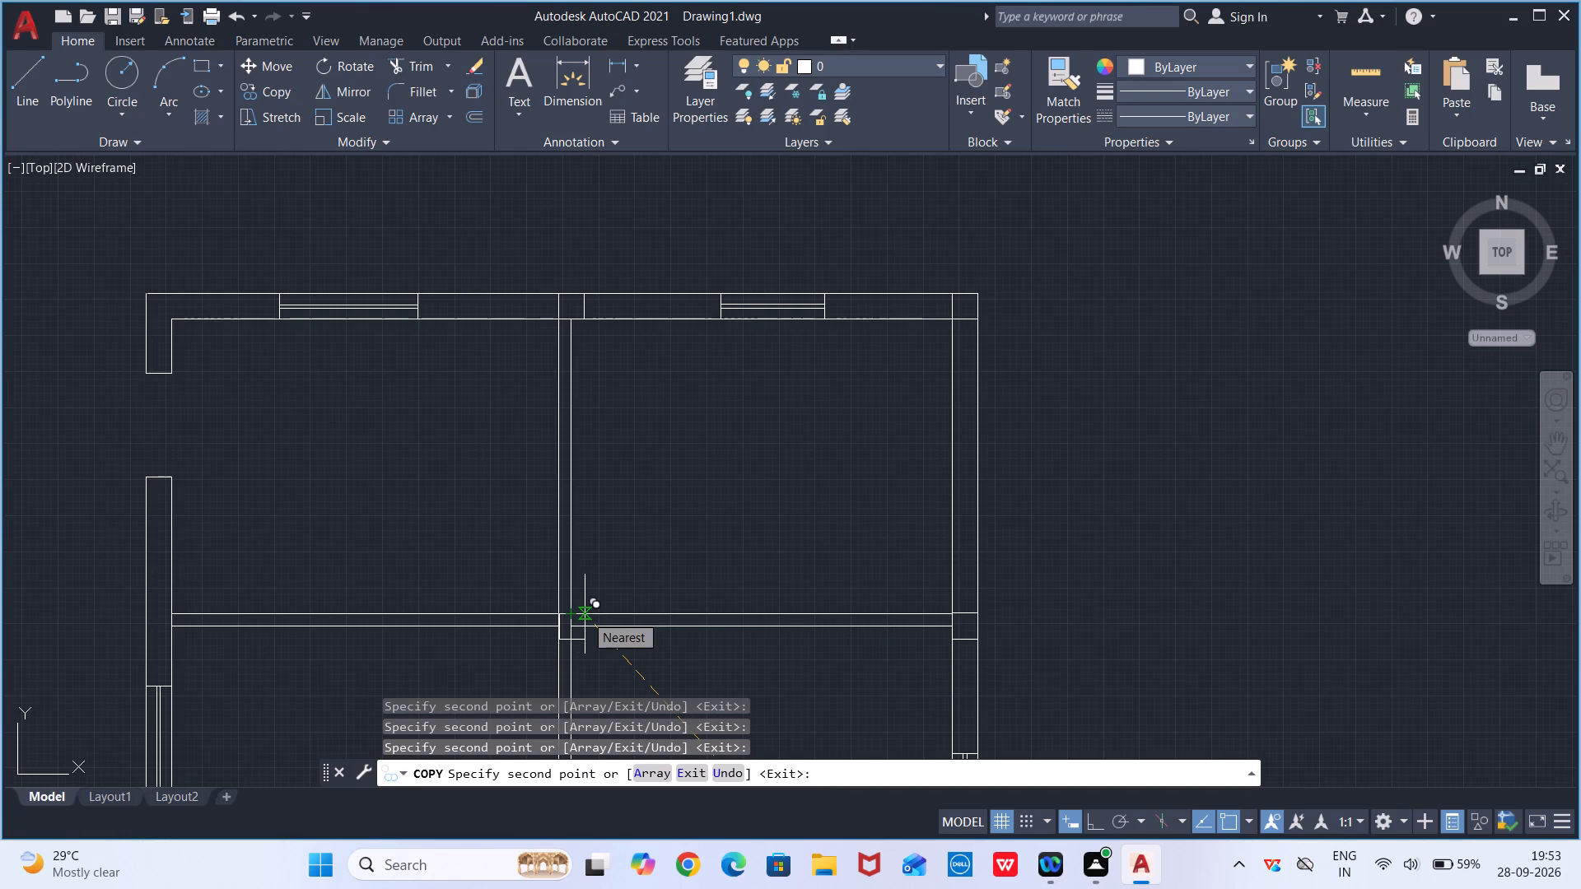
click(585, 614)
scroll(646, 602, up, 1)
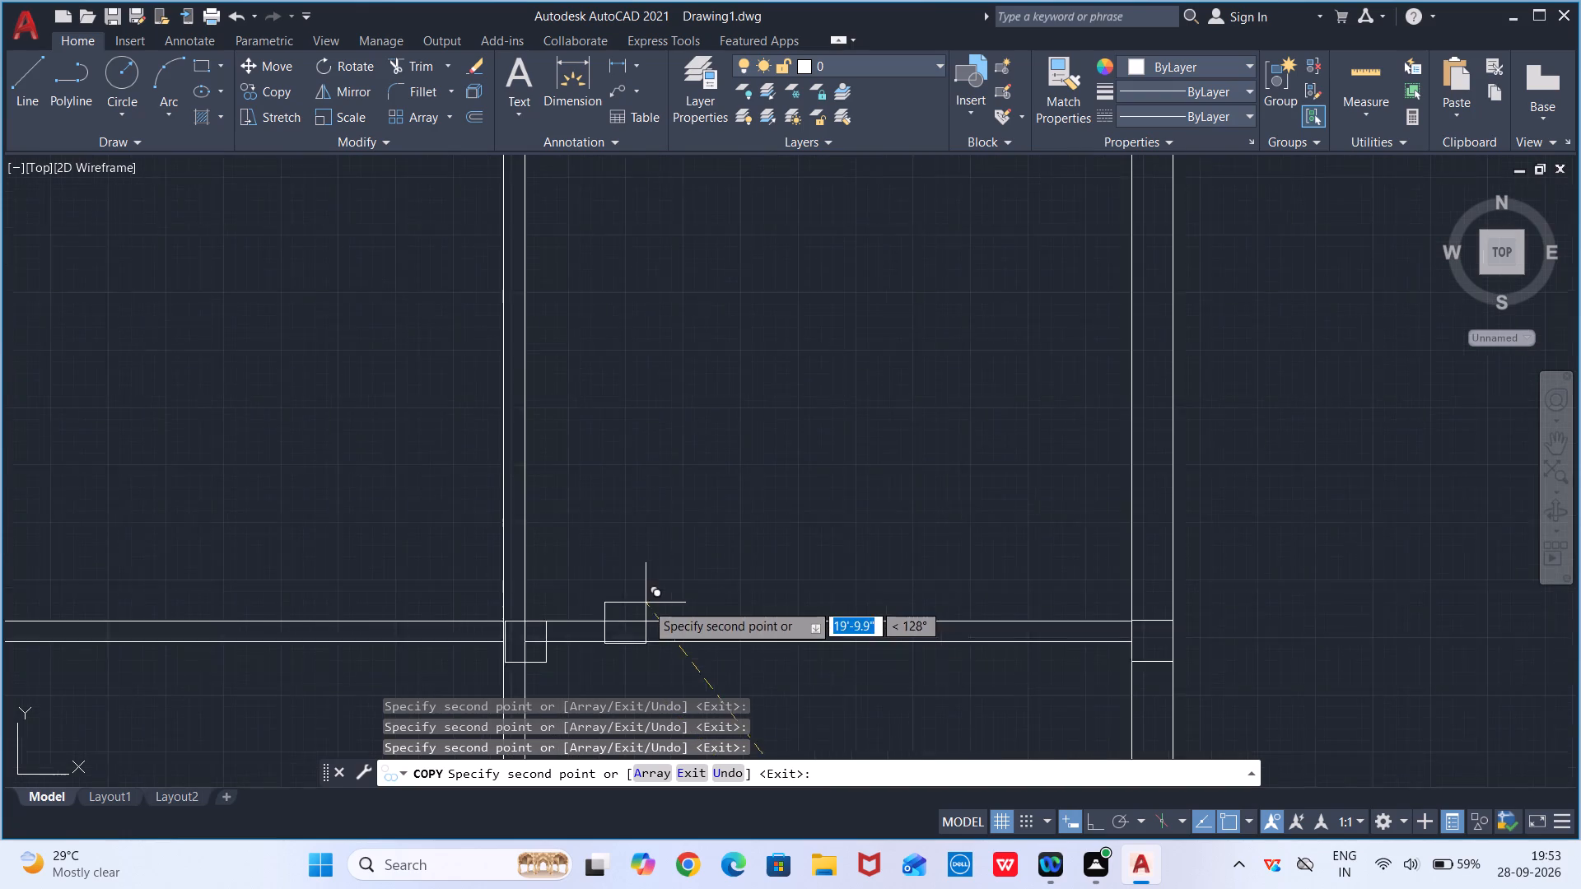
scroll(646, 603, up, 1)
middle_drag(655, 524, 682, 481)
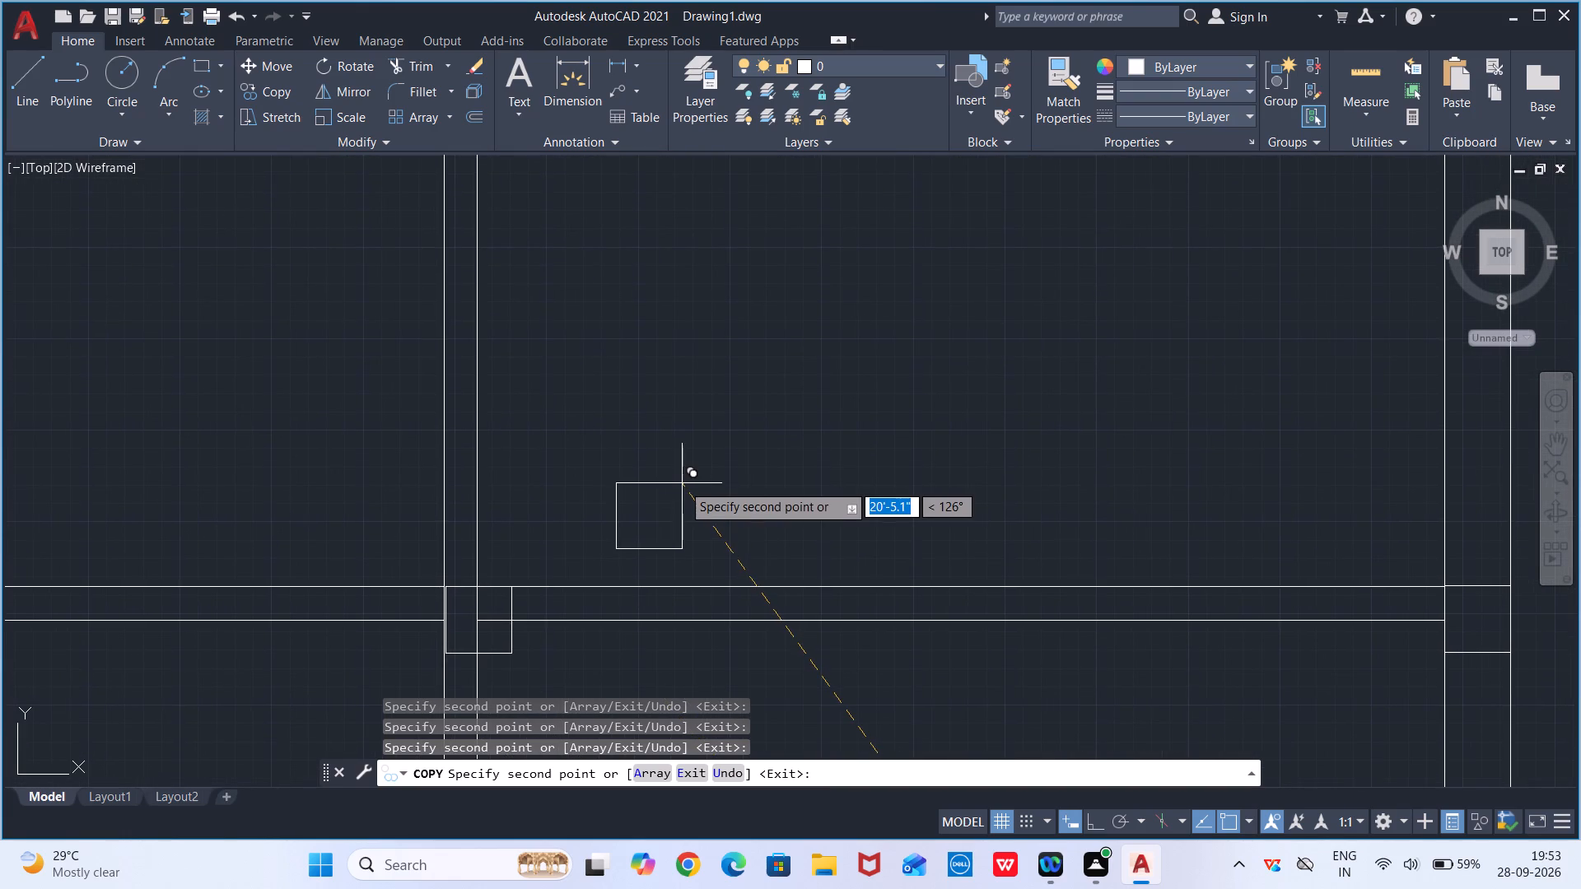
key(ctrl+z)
Place a square copy where the central and long horizontal partitions cross, flush with their left and upper faces.
middle_drag(538, 542, 626, 327)
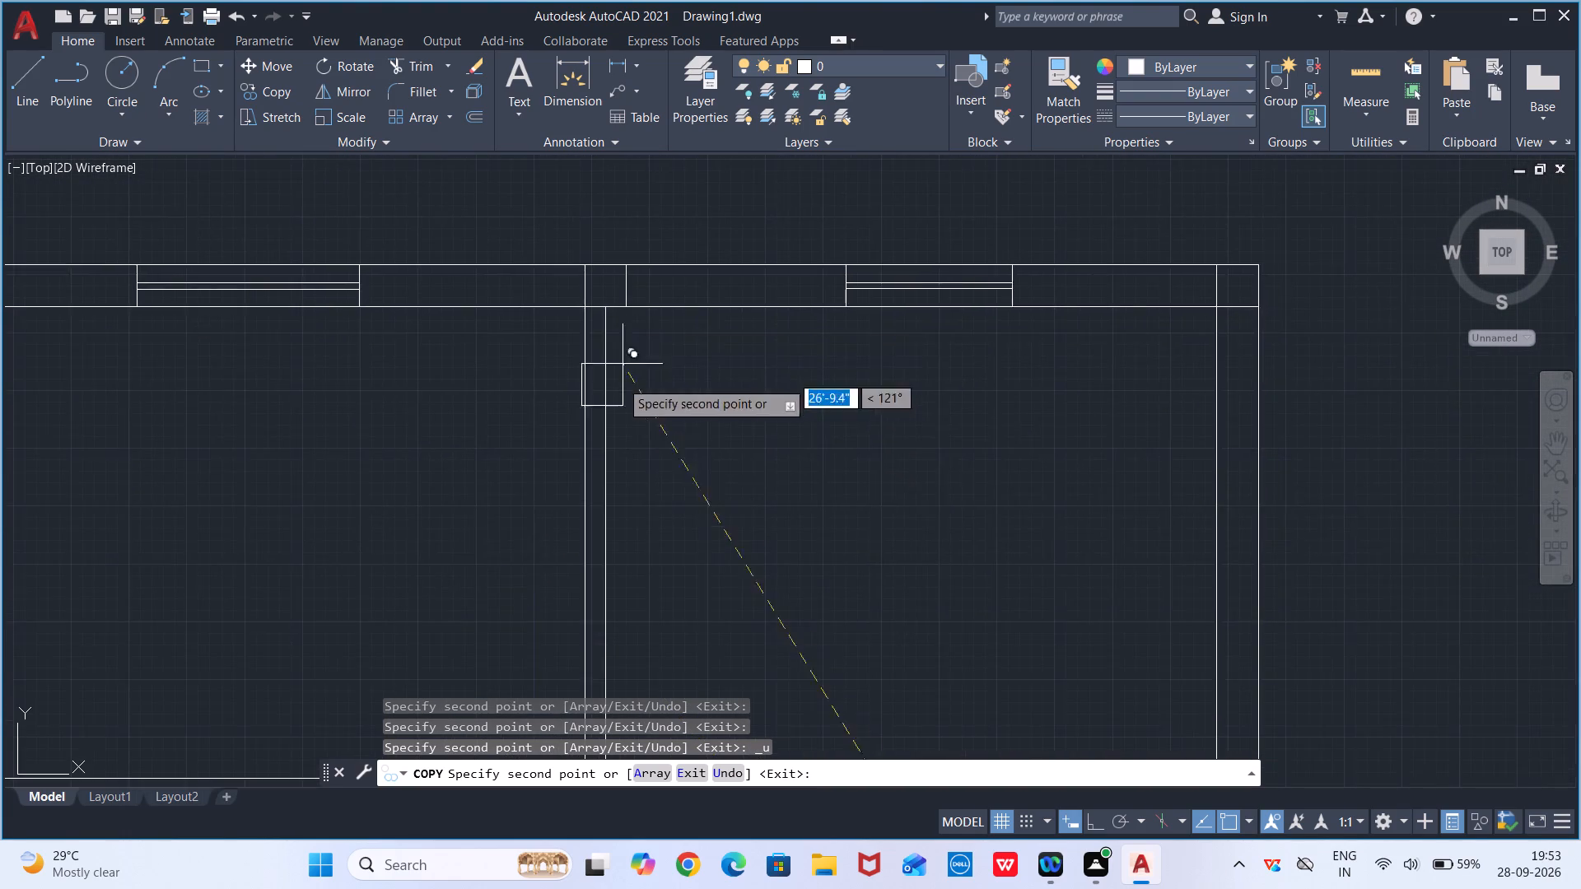
scroll(605, 455, down, 2)
middle_drag(590, 487, 595, 428)
scroll(602, 546, up, 3)
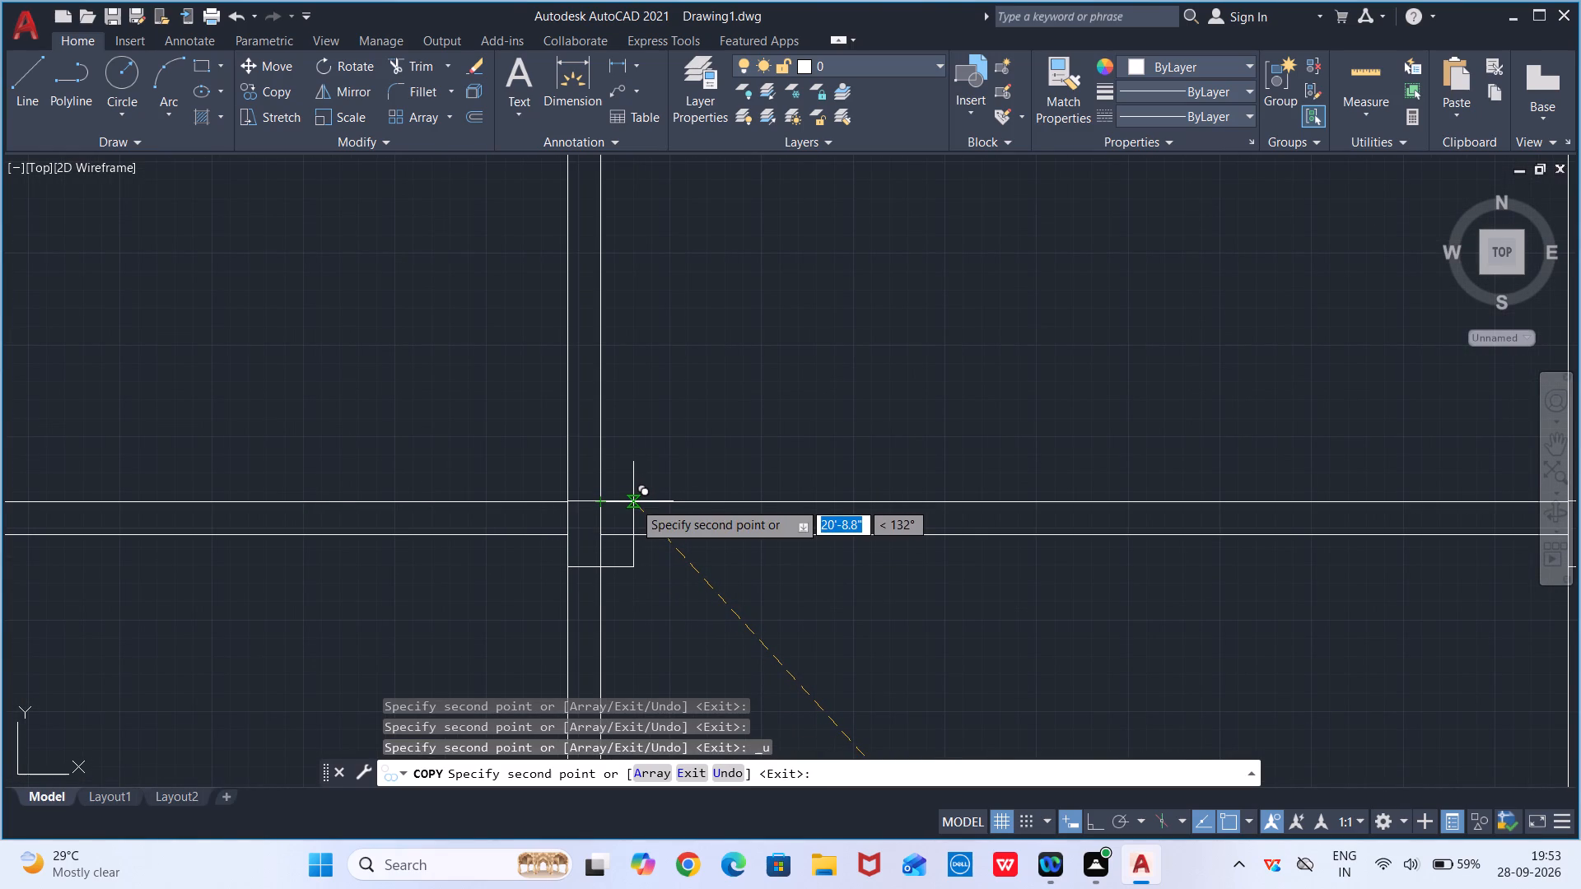
click(633, 501)
Place a square copy in the left exterior wall, its top level with the long horizontal partition's upper face.
scroll(525, 517, down, 2)
middle_drag(527, 514, 690, 486)
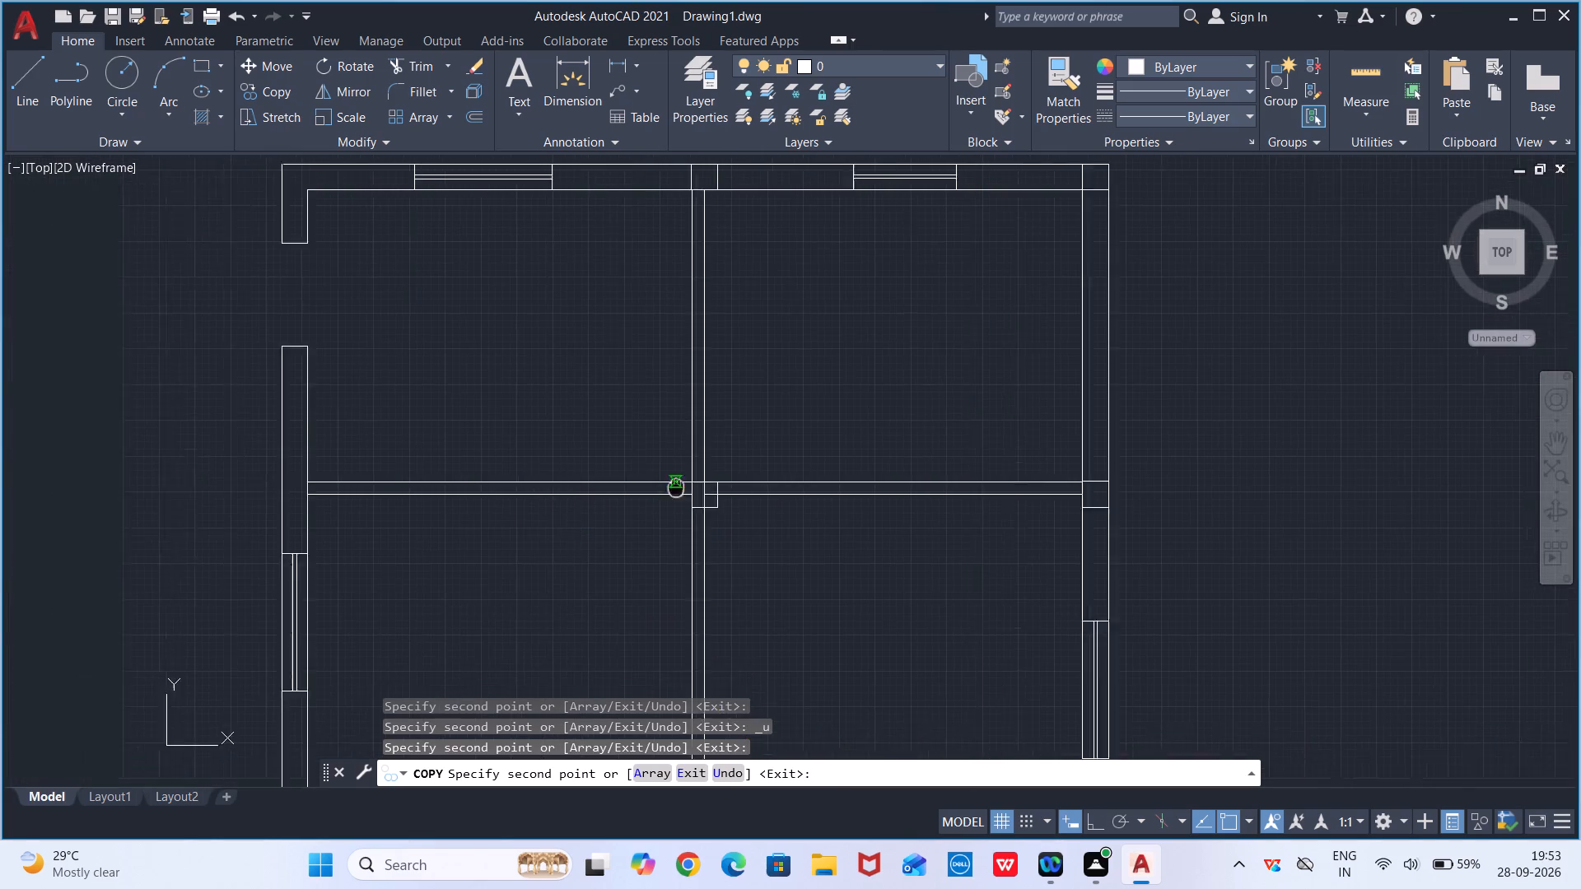
middle_drag(690, 486, 718, 482)
scroll(560, 530, down, 2)
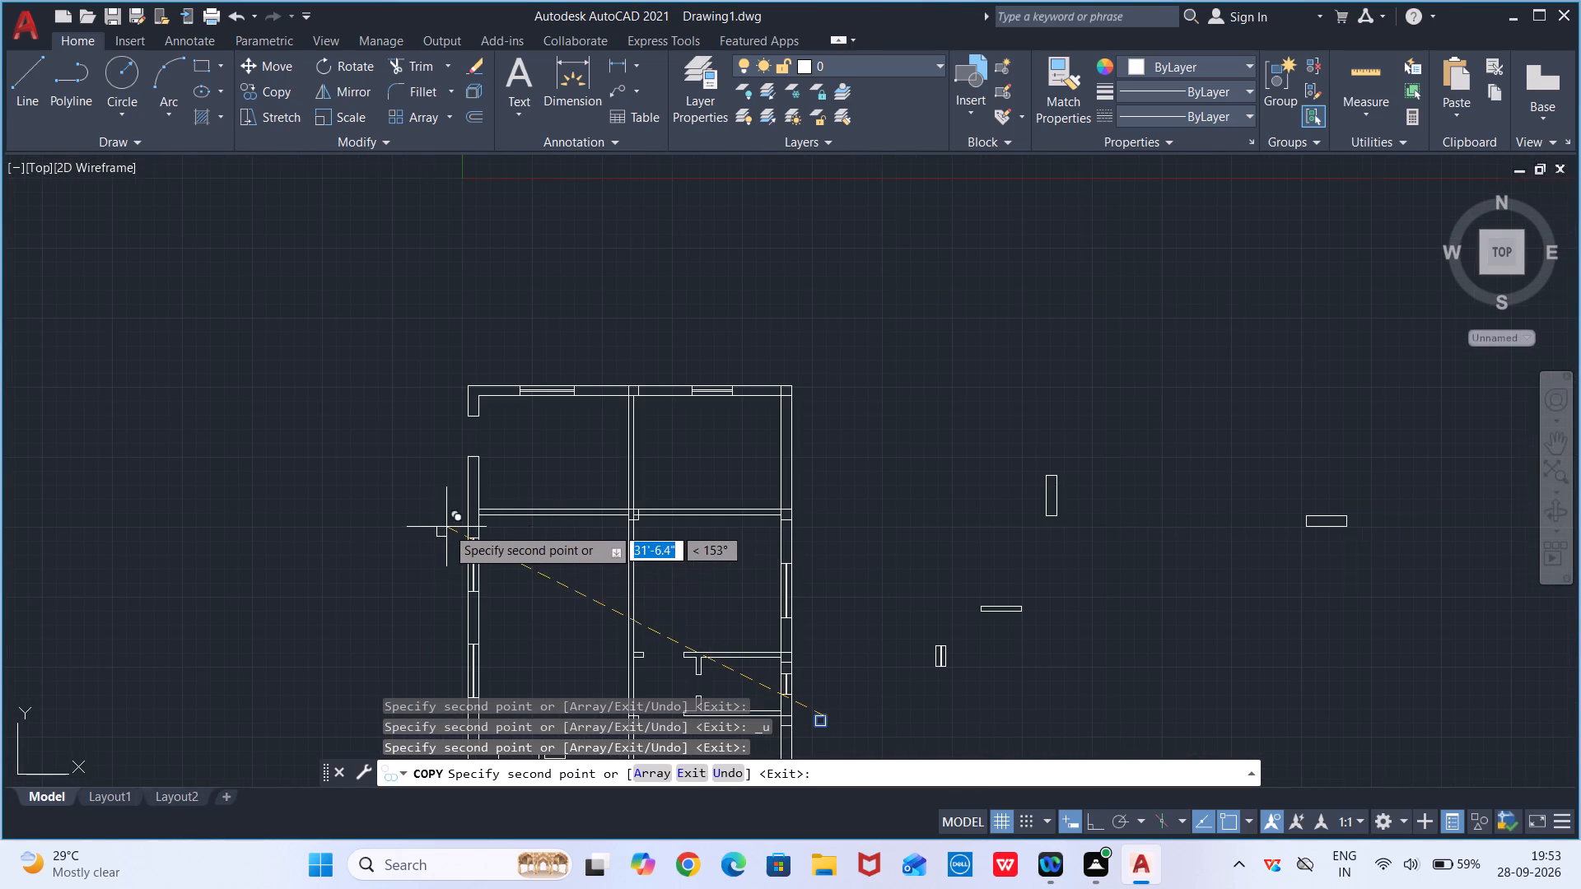
scroll(446, 527, up, 2)
scroll(512, 488, up, 2)
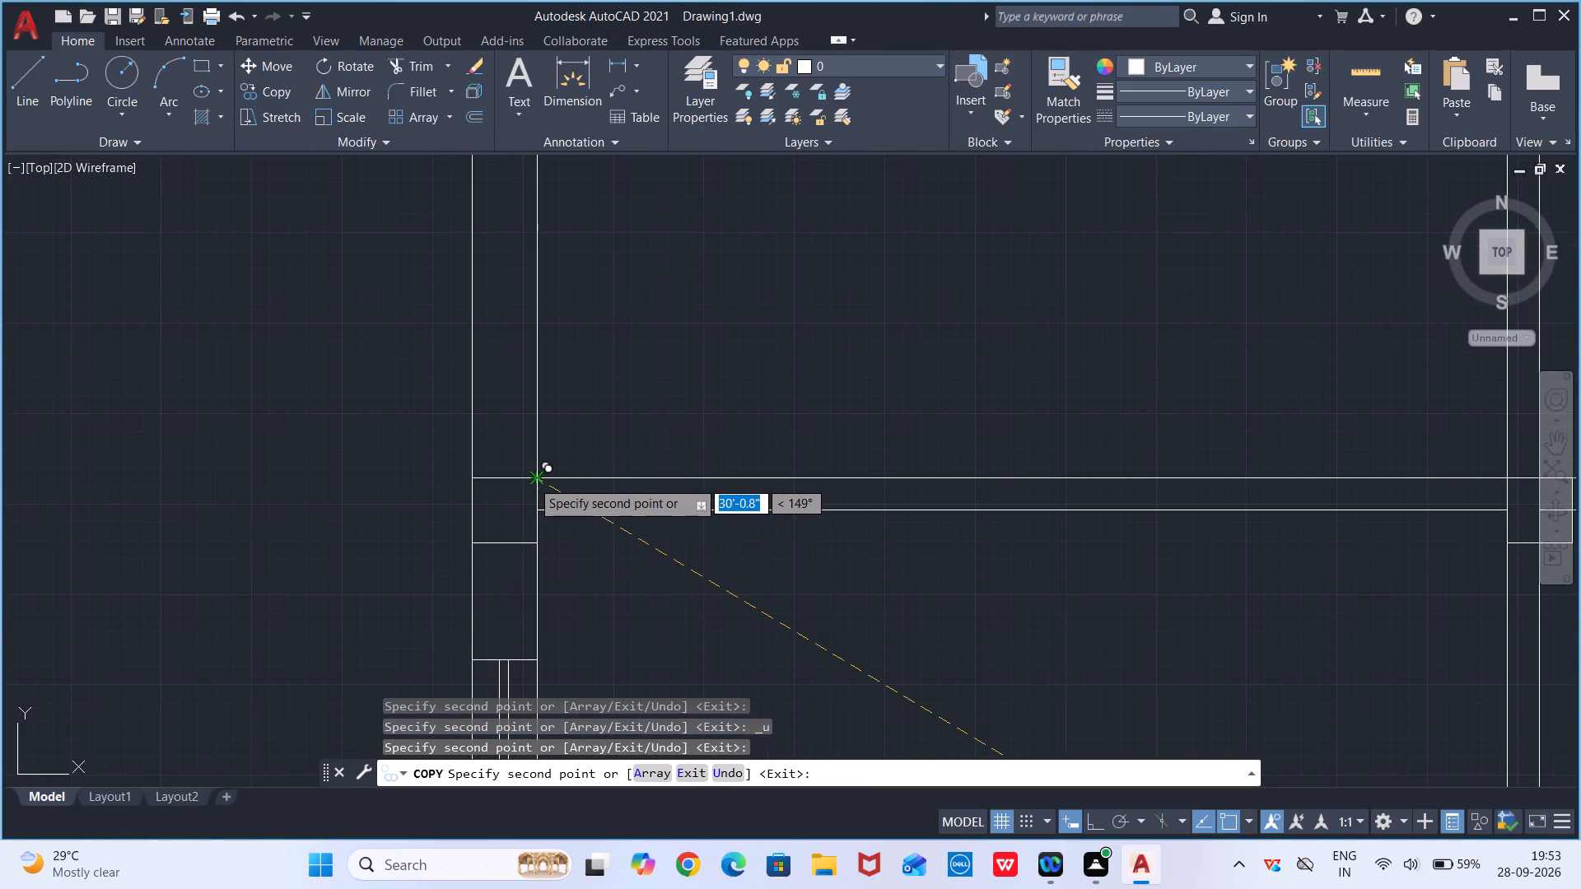
click(532, 478)
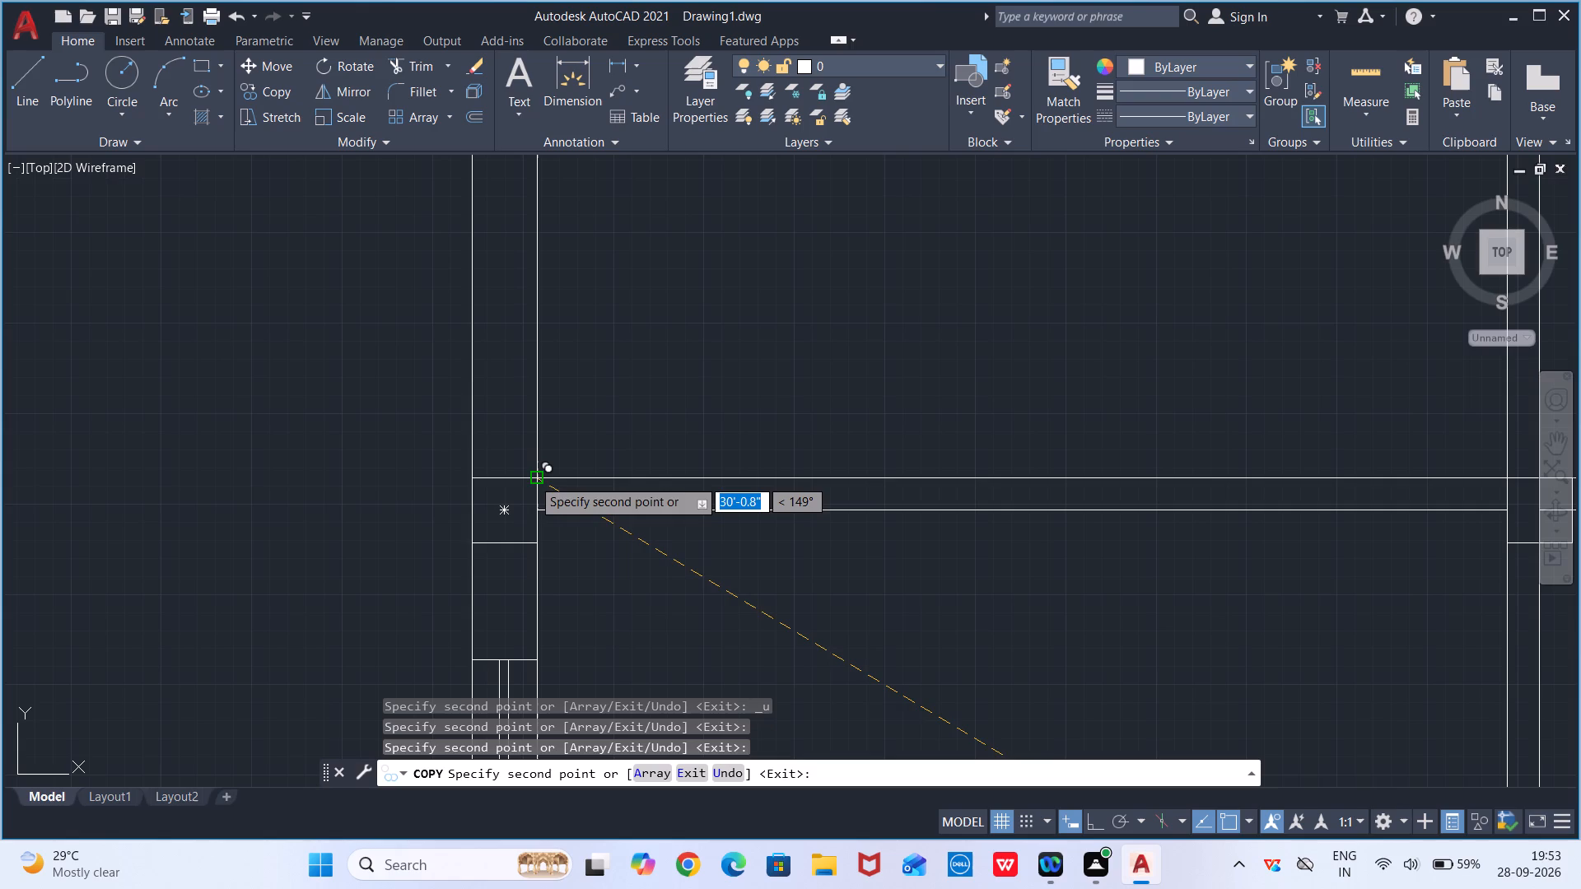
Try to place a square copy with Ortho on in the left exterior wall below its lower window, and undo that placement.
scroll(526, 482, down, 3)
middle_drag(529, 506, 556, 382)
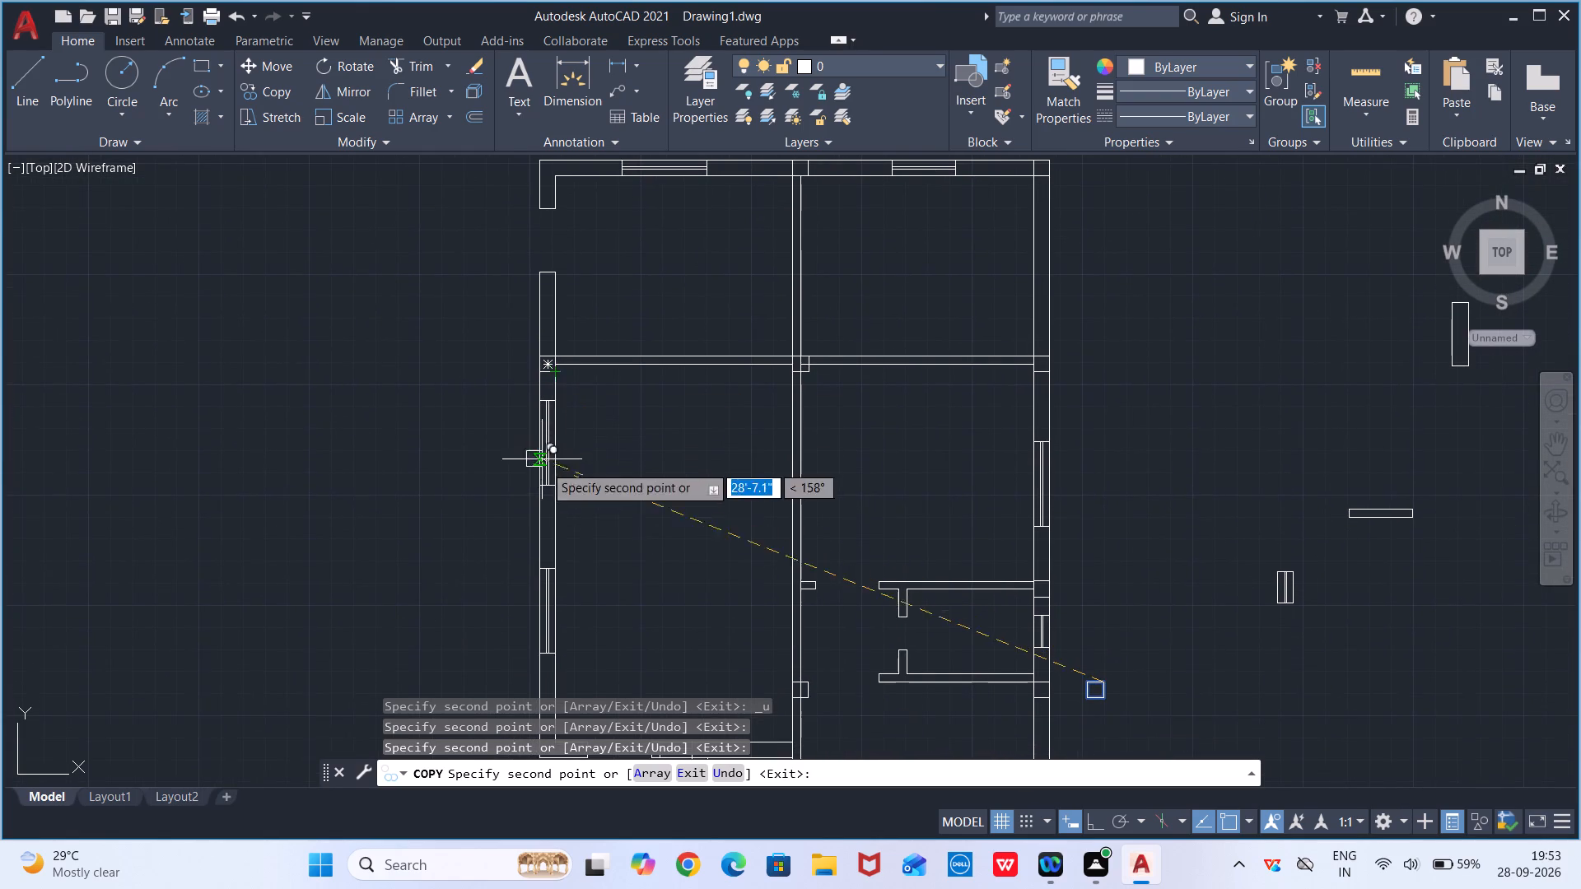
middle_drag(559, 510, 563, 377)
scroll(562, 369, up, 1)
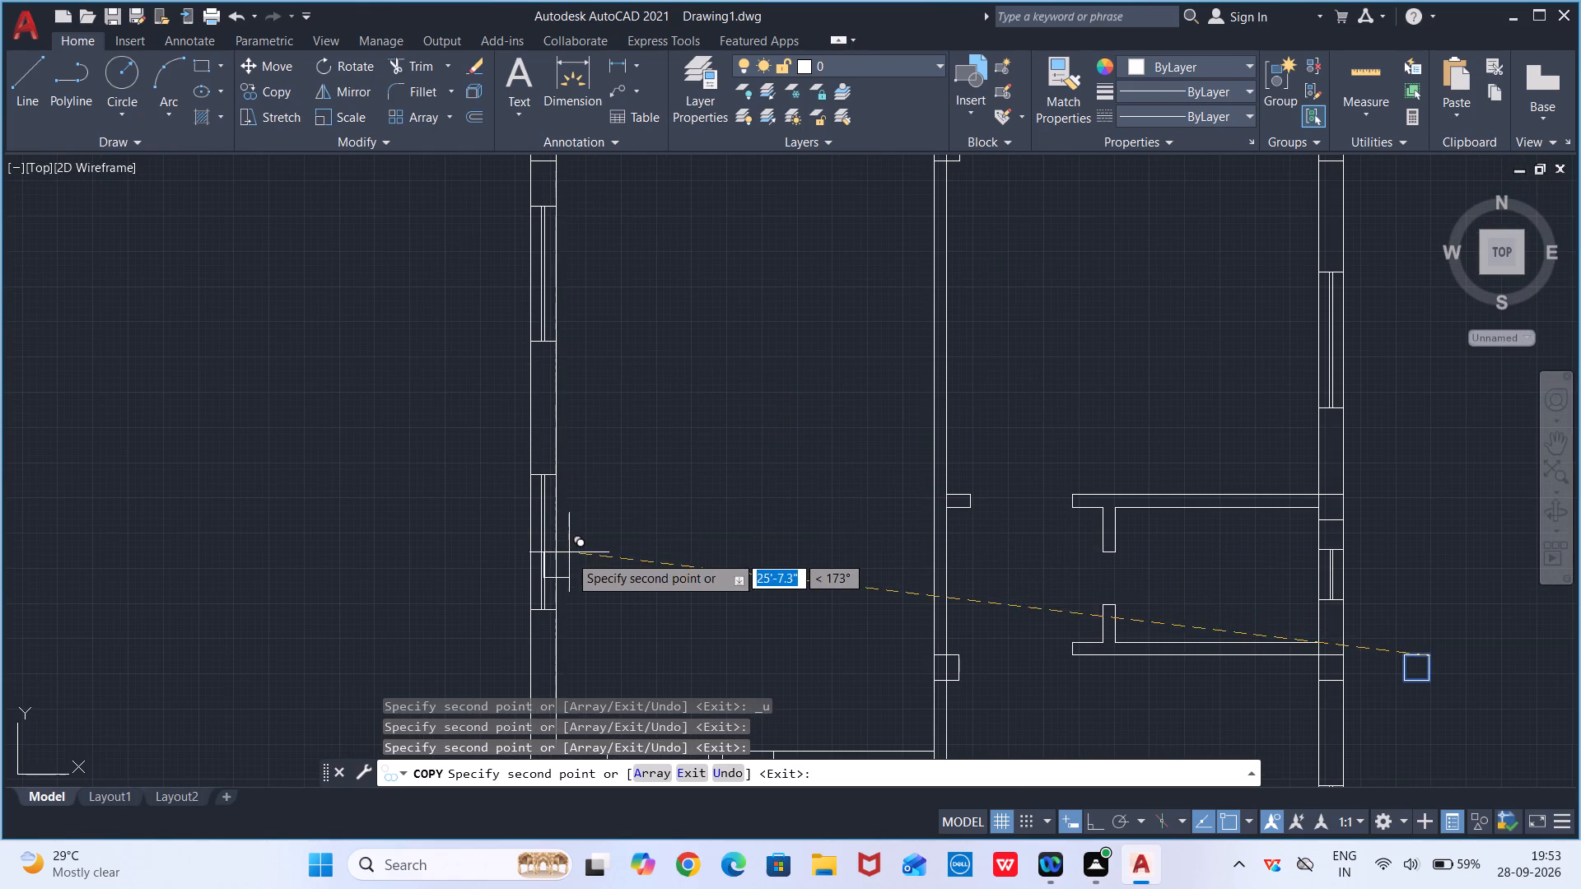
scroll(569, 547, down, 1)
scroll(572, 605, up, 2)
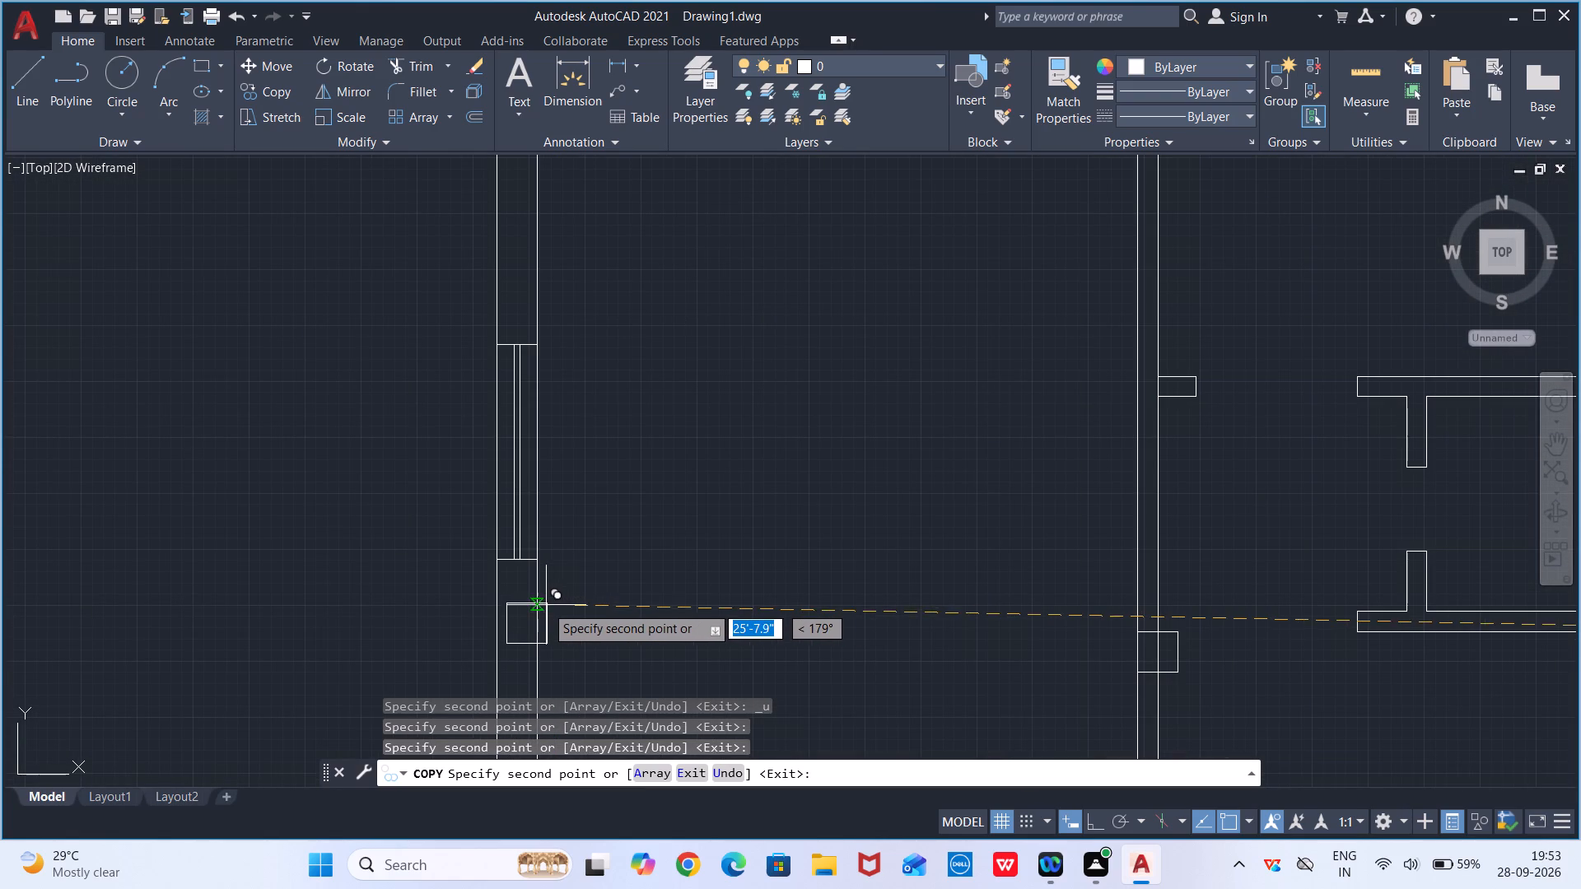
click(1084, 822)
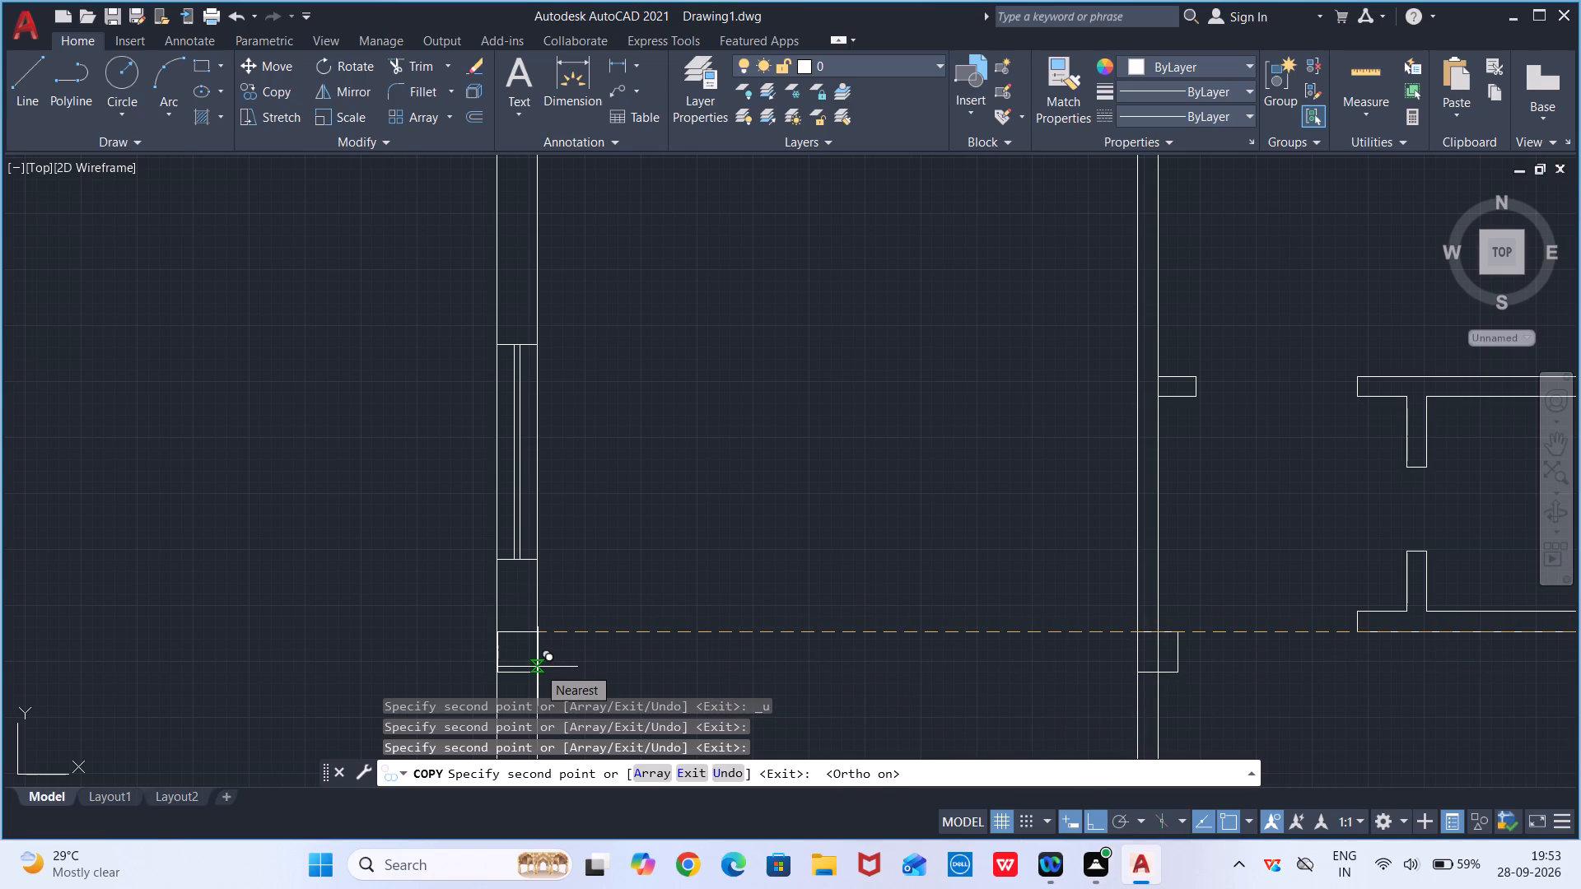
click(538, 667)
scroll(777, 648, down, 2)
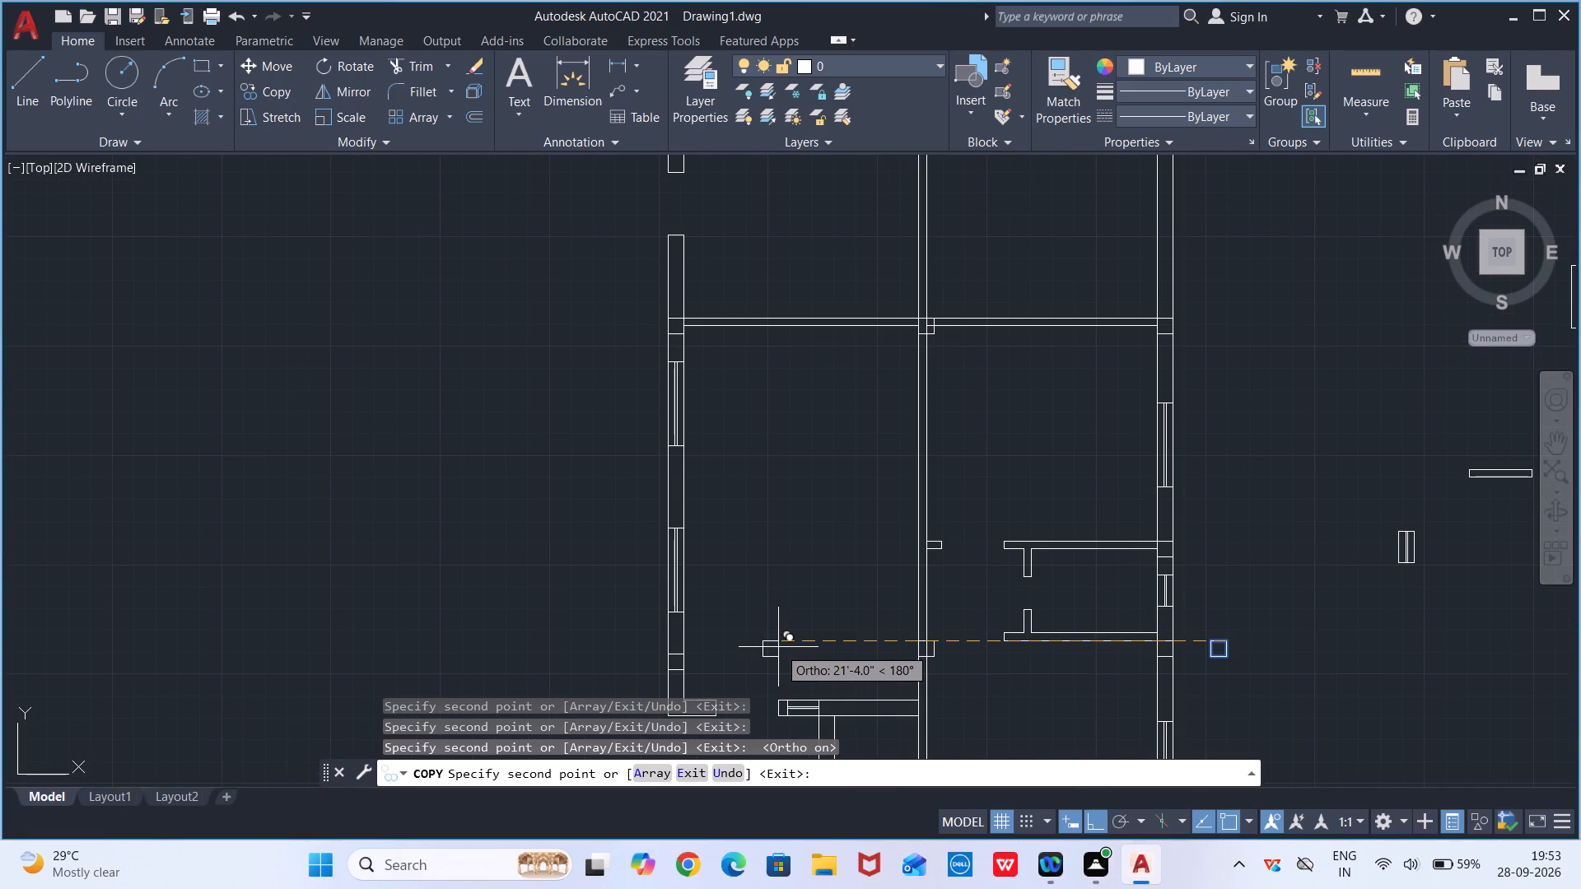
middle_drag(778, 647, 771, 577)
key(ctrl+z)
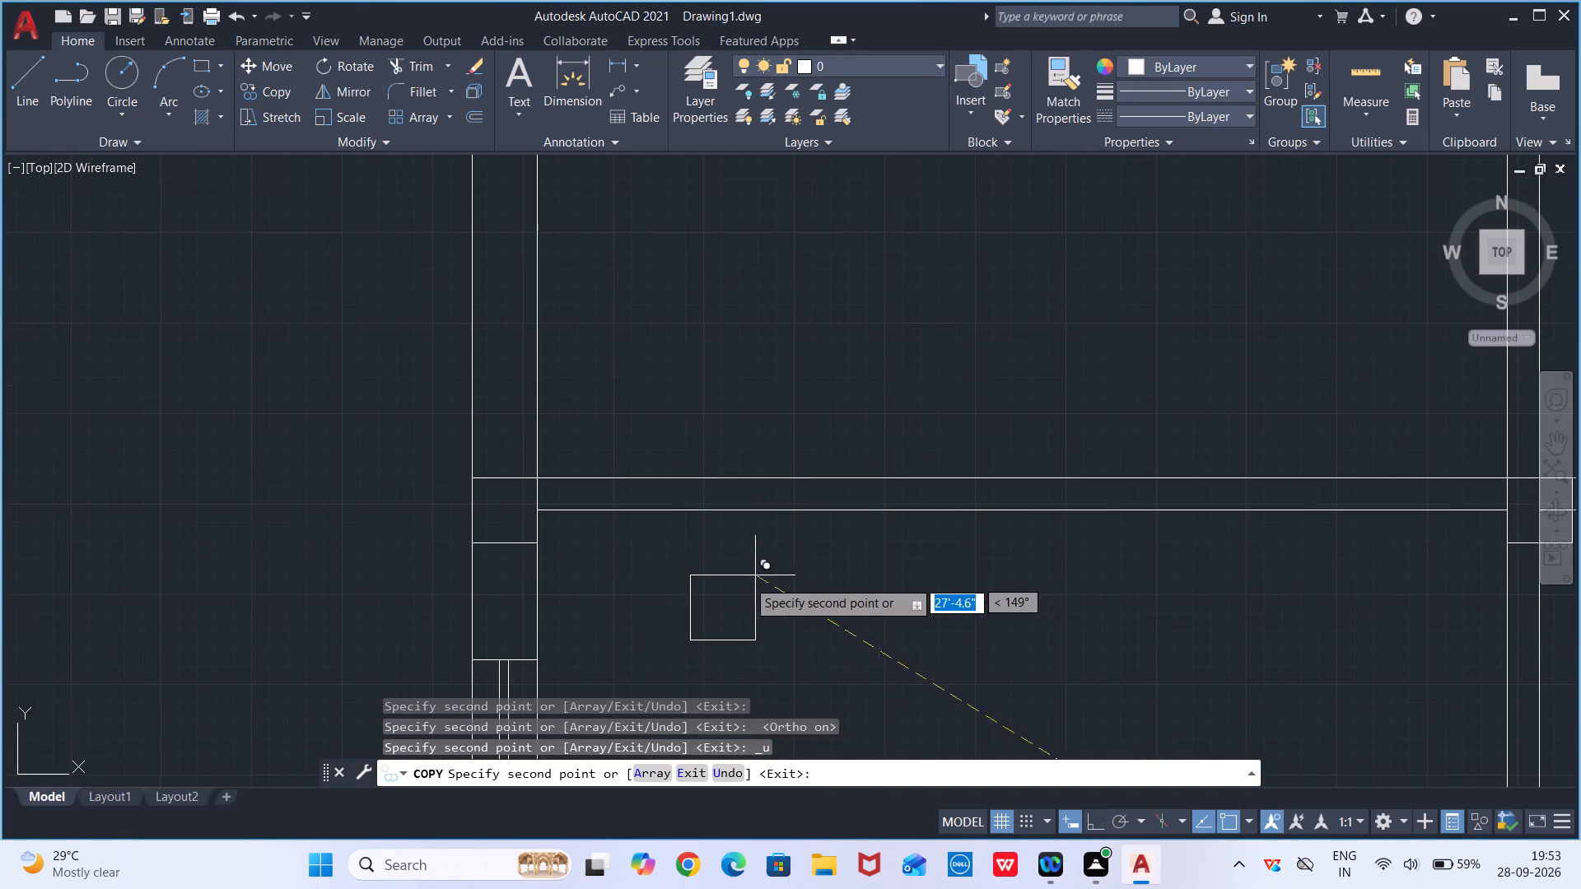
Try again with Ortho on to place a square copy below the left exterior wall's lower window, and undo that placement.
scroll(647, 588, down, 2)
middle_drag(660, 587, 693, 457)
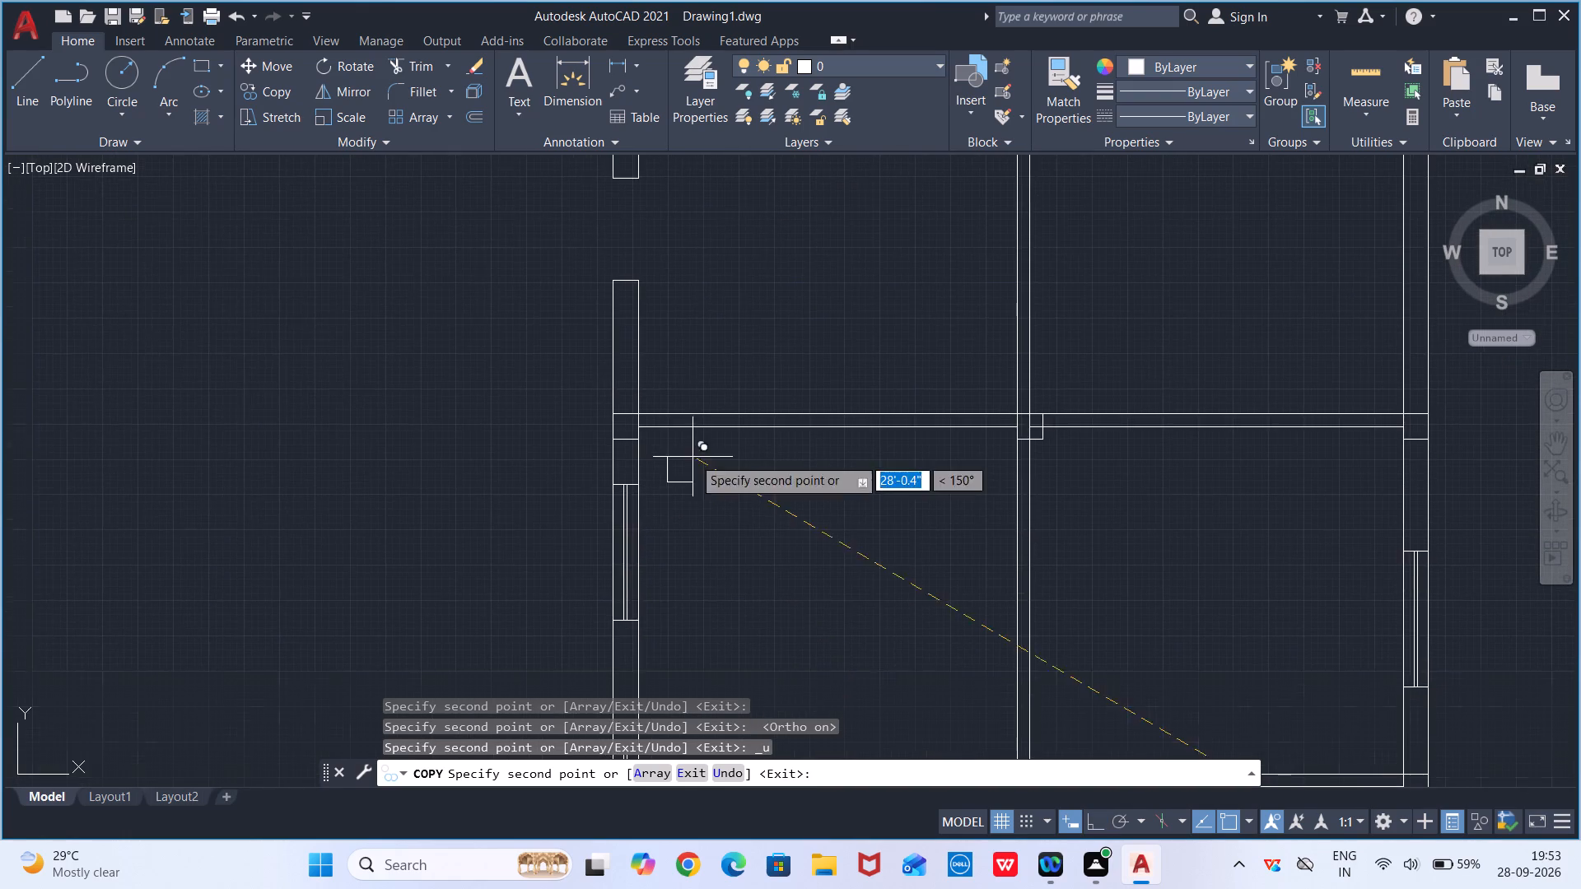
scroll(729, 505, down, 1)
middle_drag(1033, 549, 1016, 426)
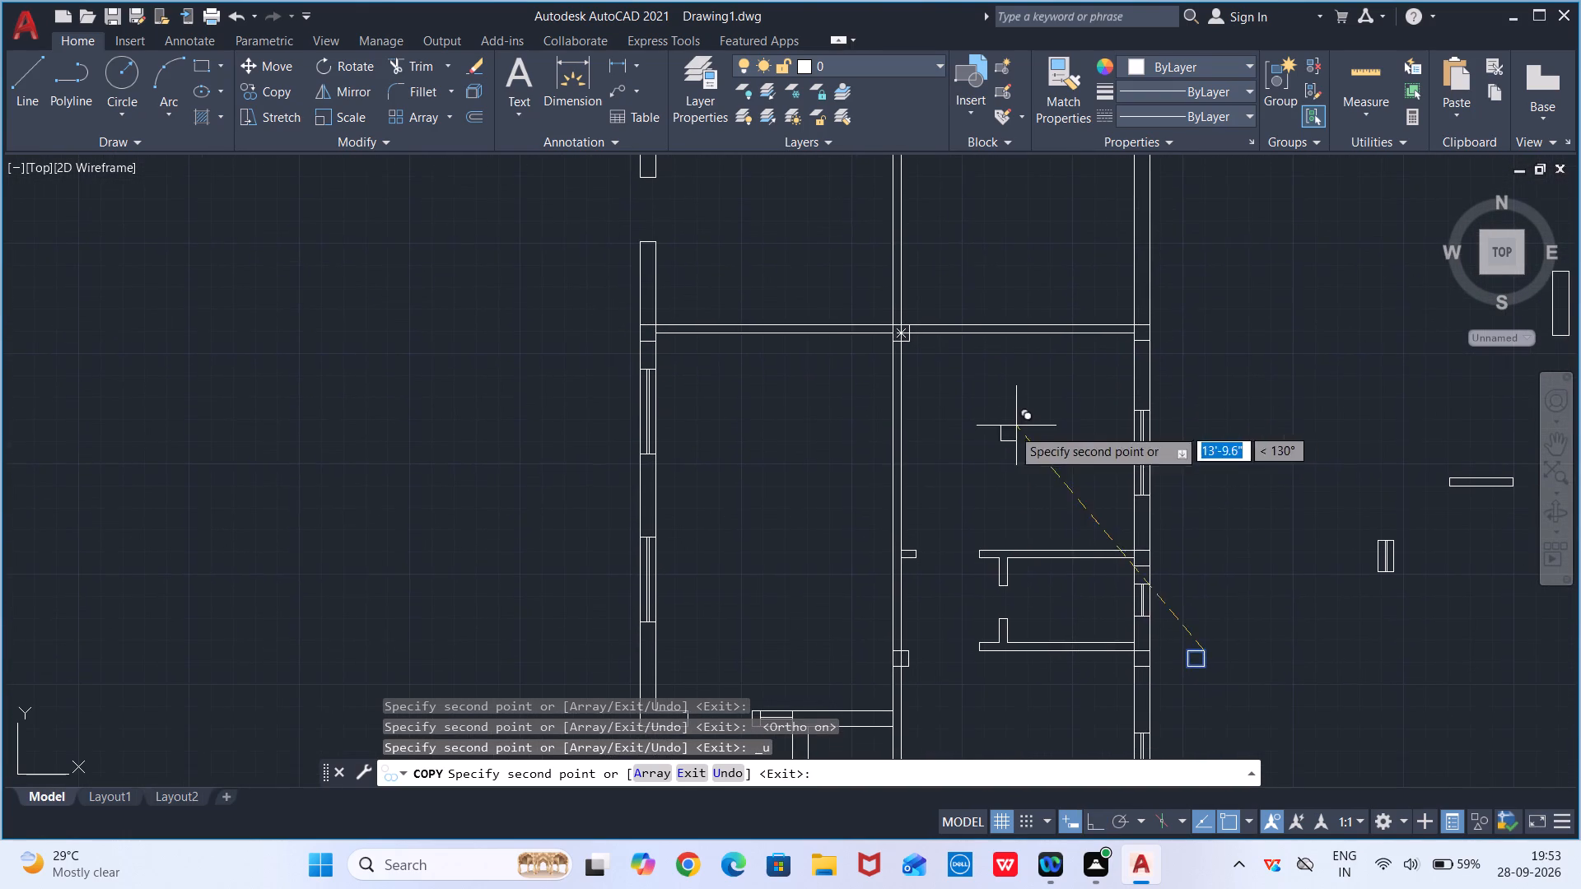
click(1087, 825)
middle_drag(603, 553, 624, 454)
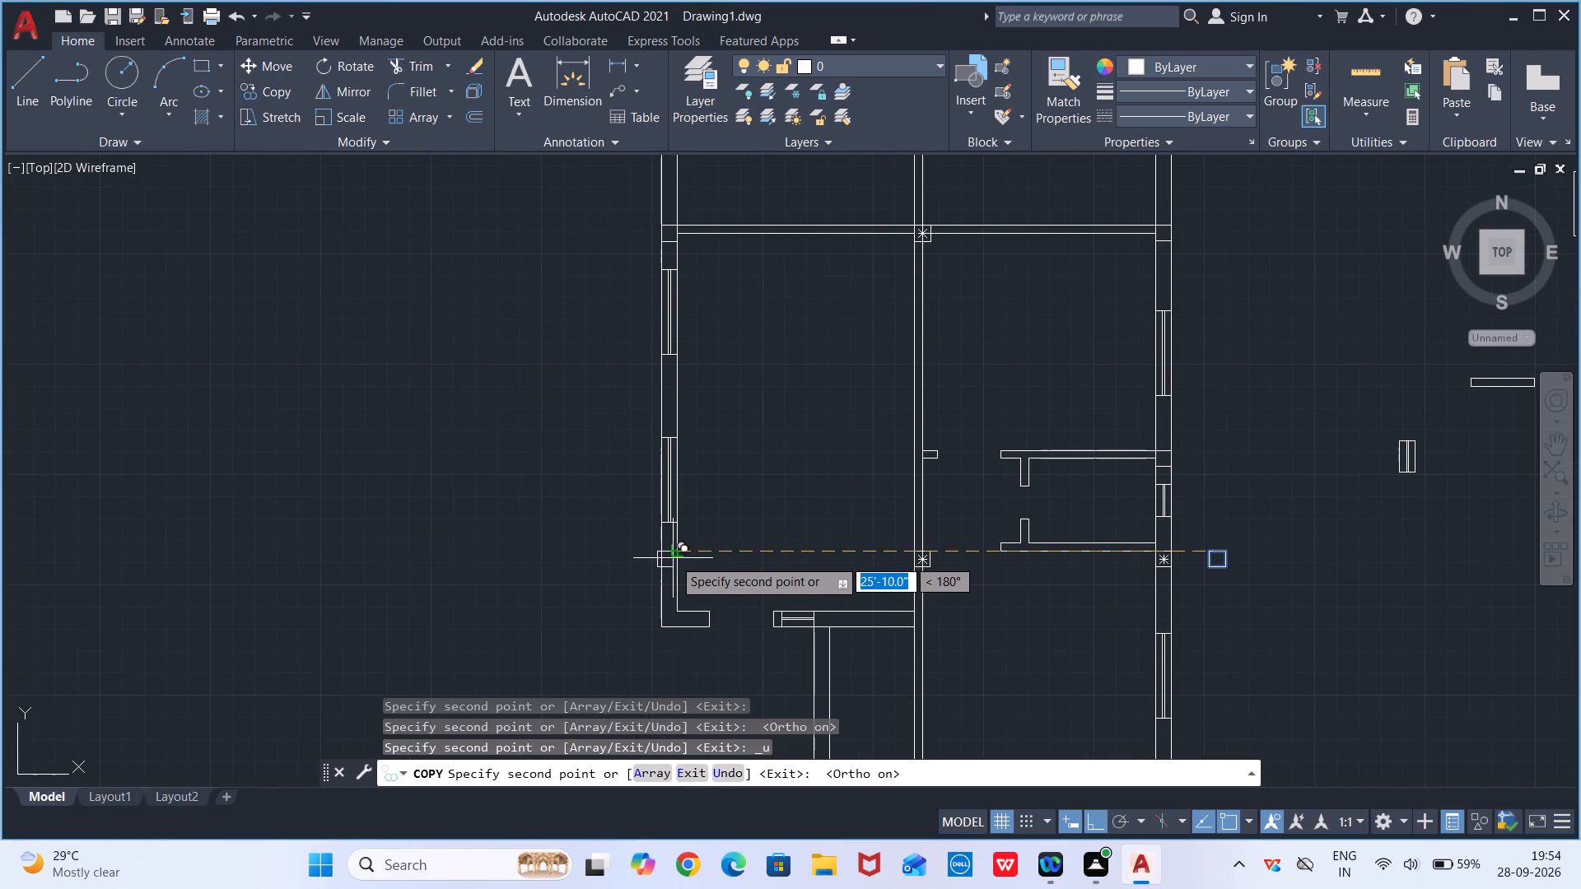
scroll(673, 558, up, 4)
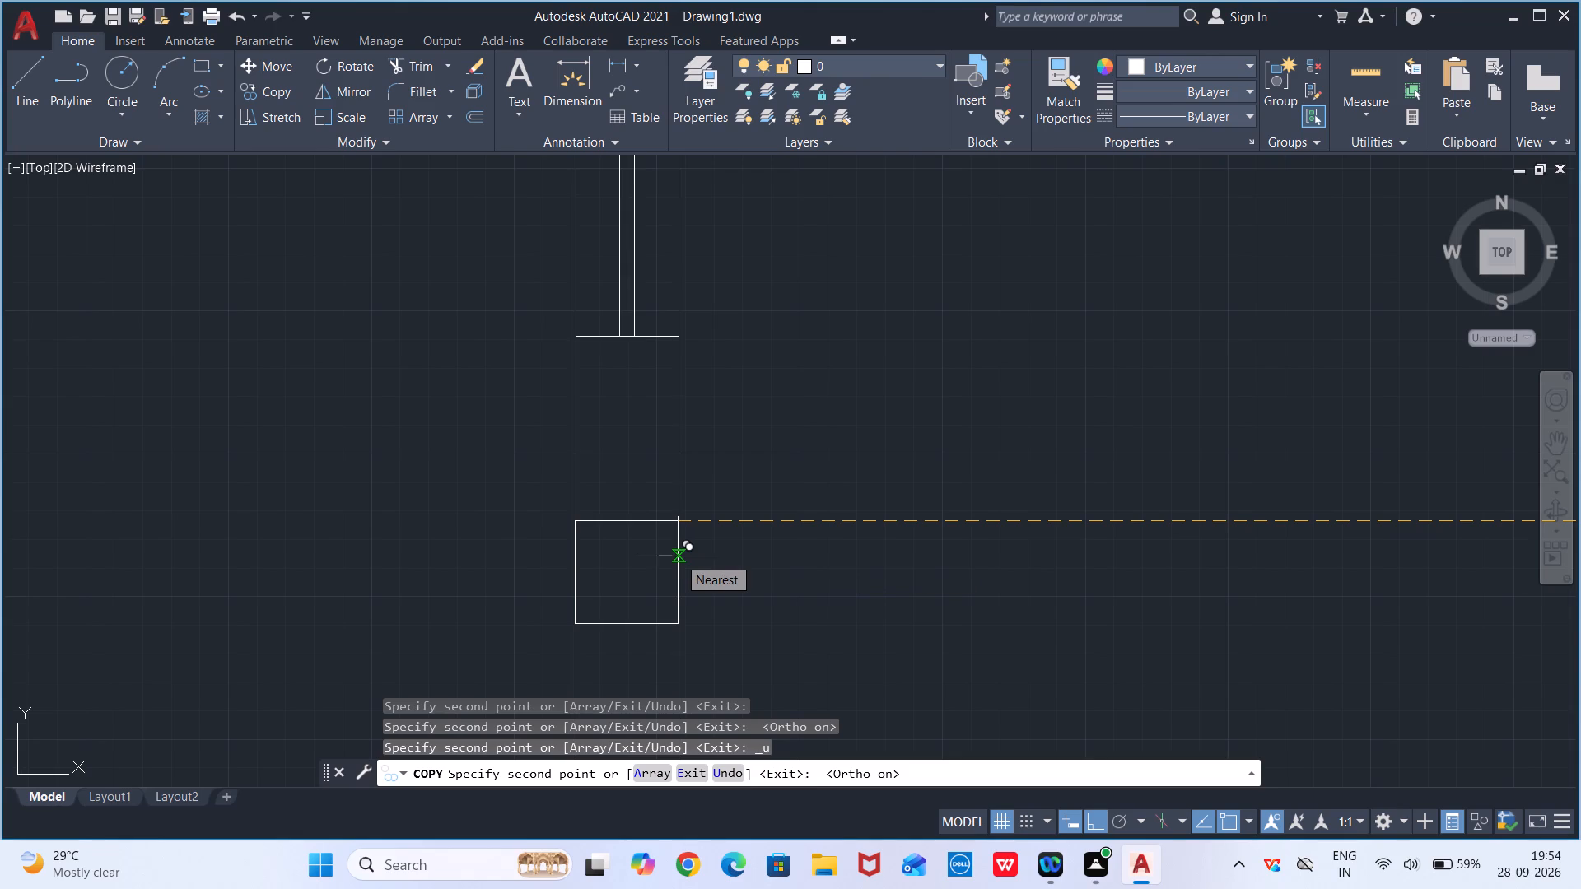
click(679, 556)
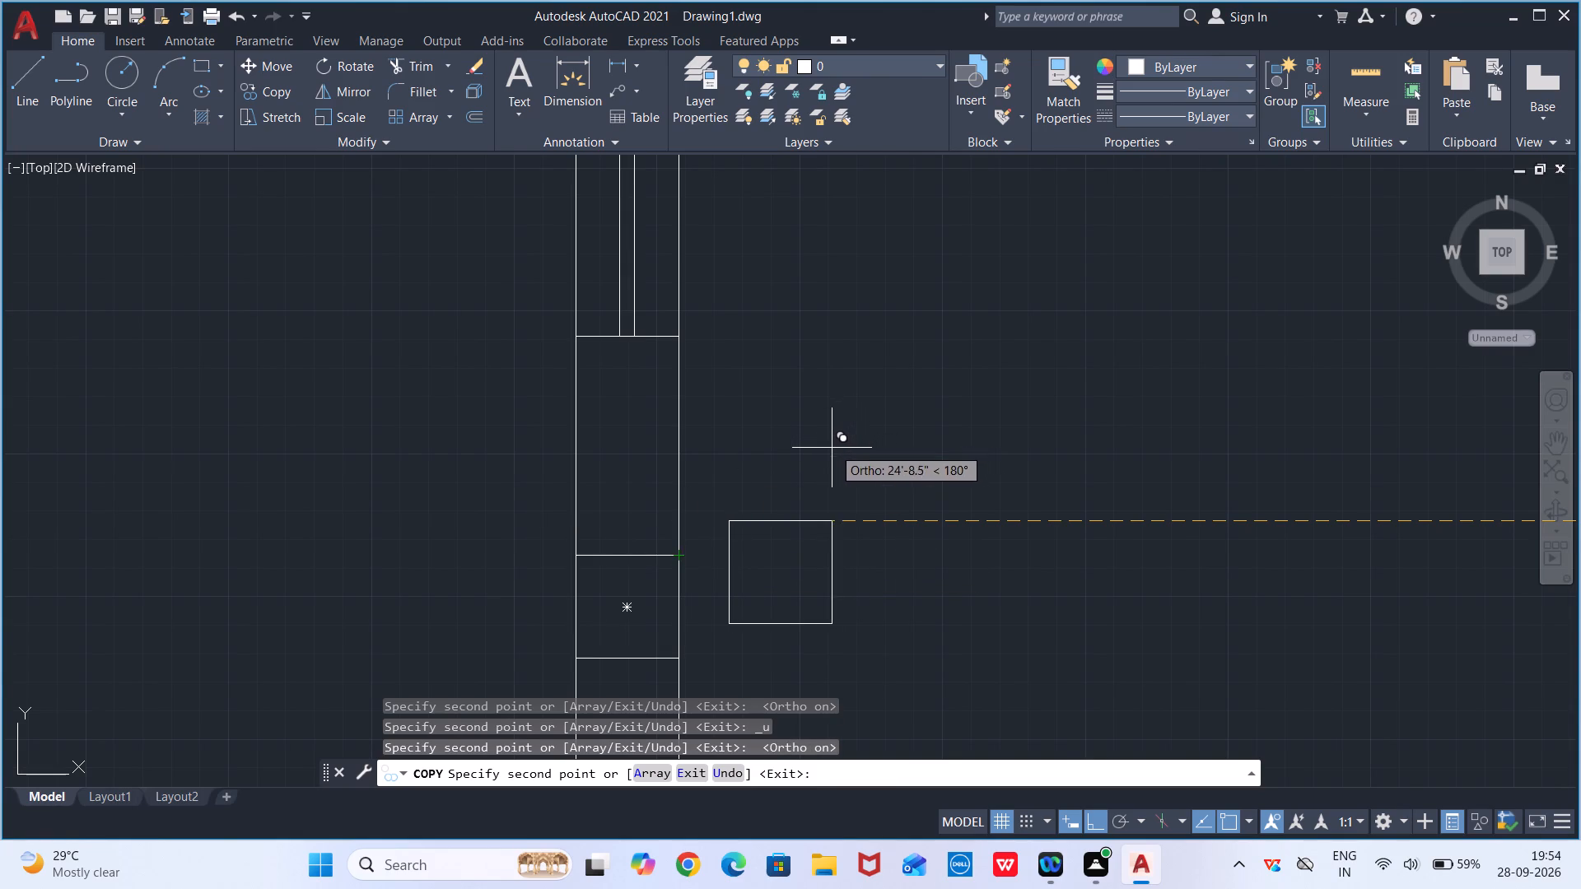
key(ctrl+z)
With Ortho on, place a square copy in the left exterior wall, level with the central partition's lower square, and end the copying.
scroll(830, 484, down, 3)
middle_drag(831, 482, 870, 336)
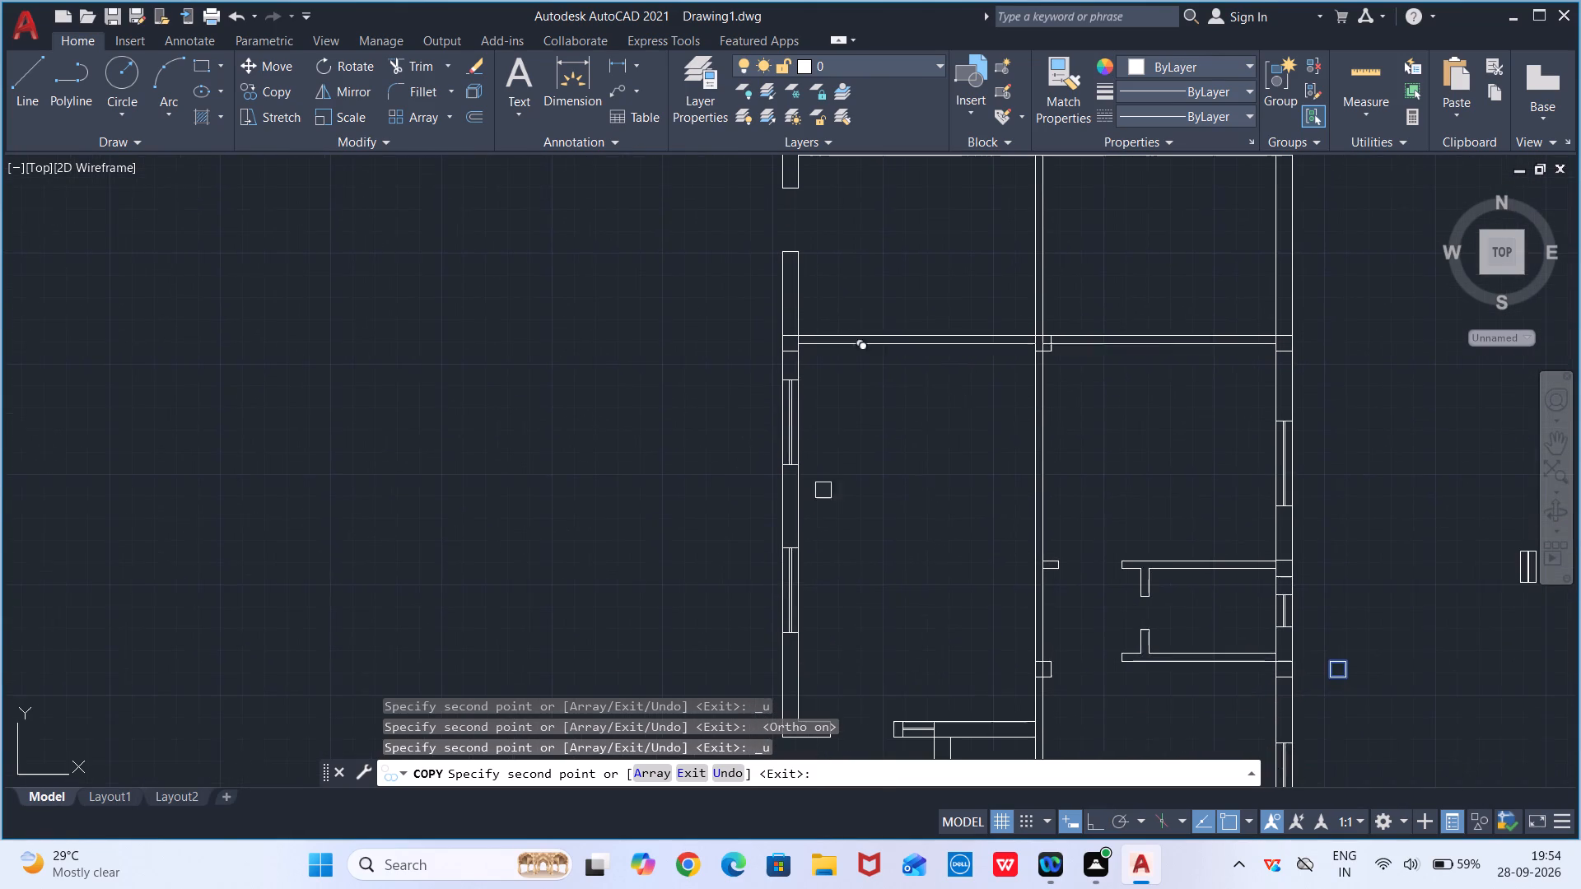
scroll(1097, 681, up, 2)
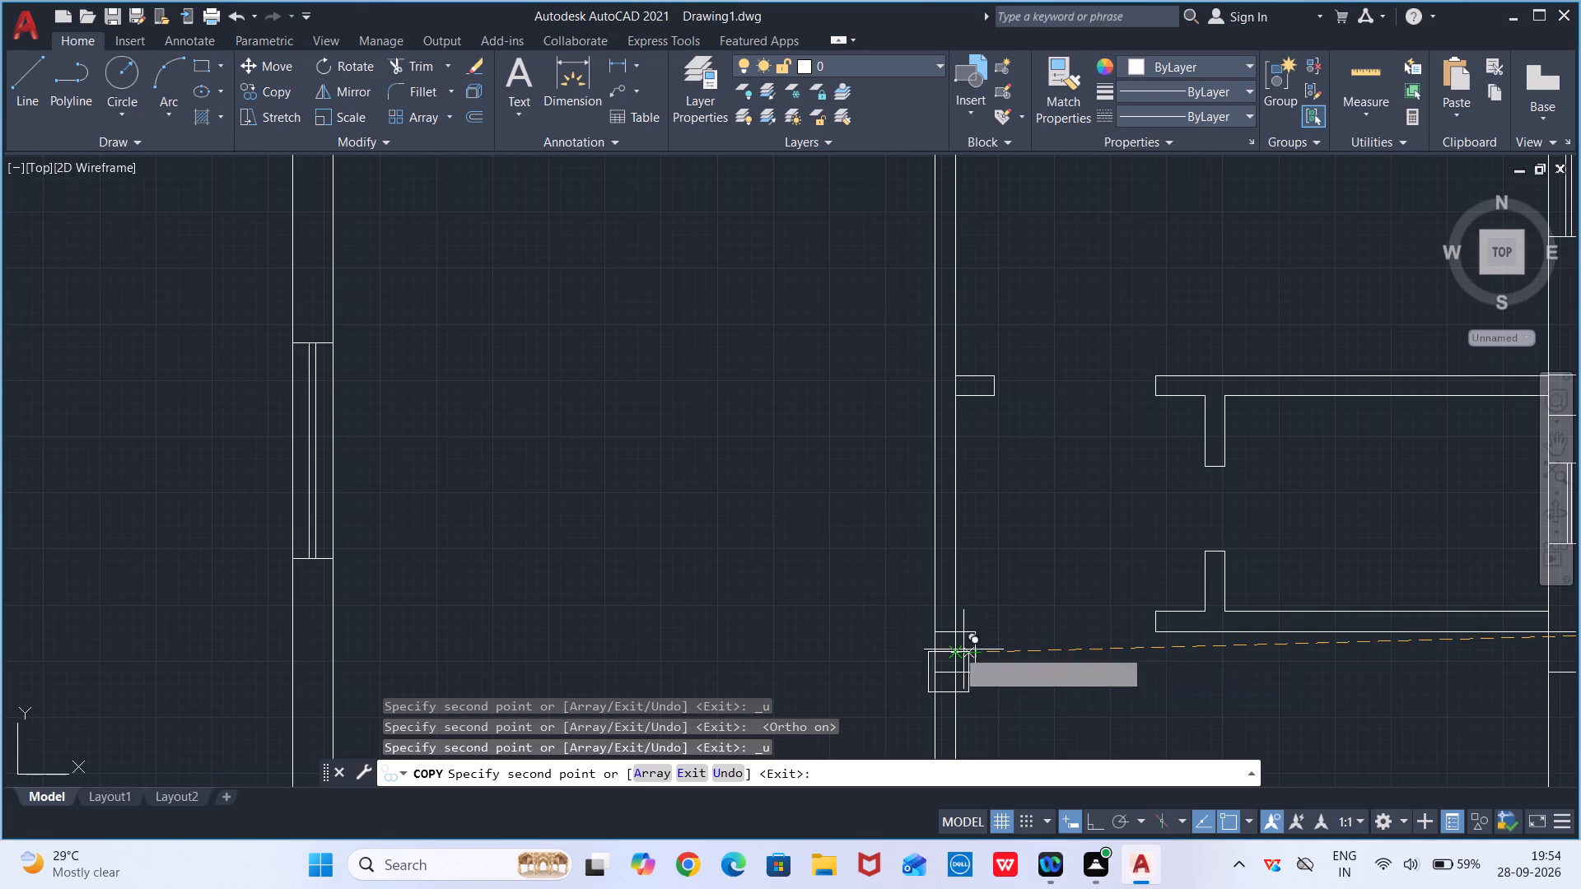
click(1094, 826)
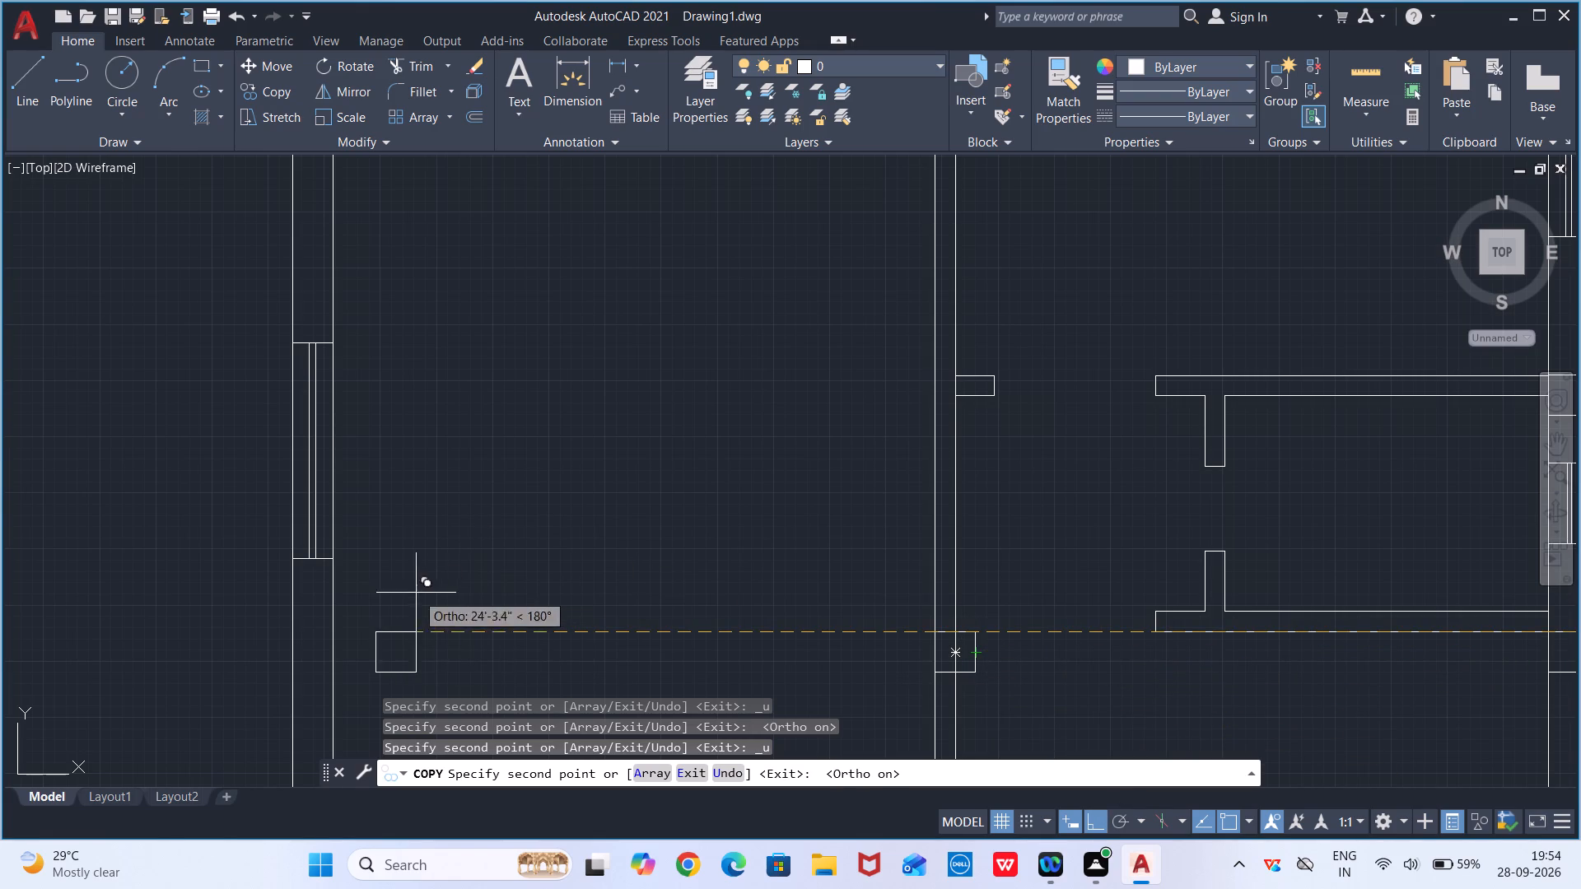
click(328, 631)
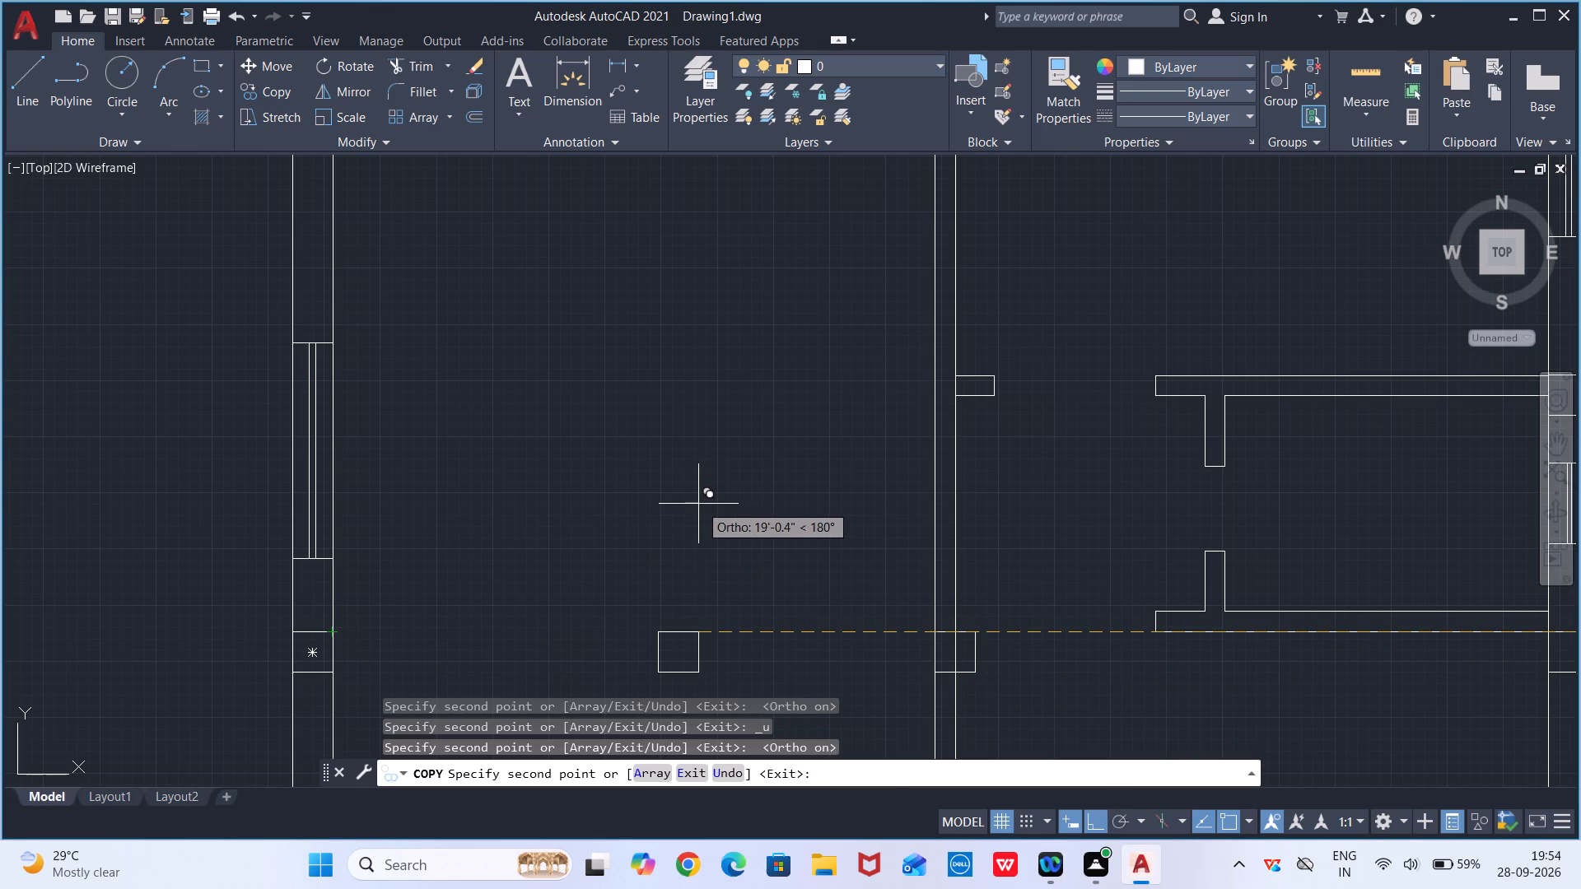
key(Escape)
Erase the short 9" line across the bottom horizontal wall, just right of the central partition.
scroll(567, 550, down, 1)
middle_drag(541, 545, 543, 357)
scroll(545, 407, down, 1)
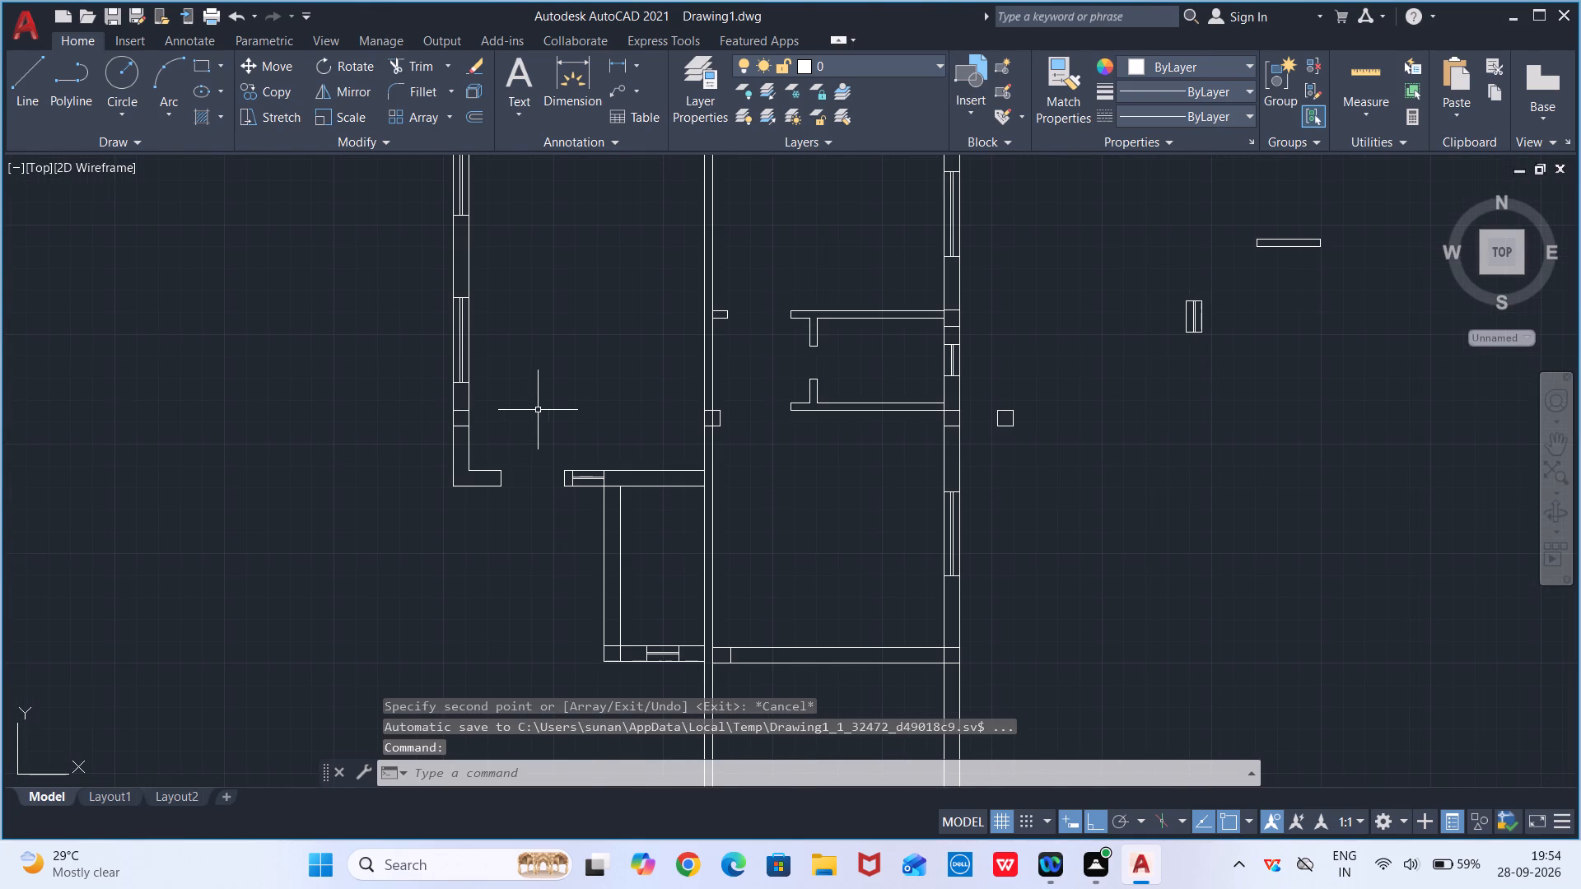
middle_drag(722, 584, 711, 469)
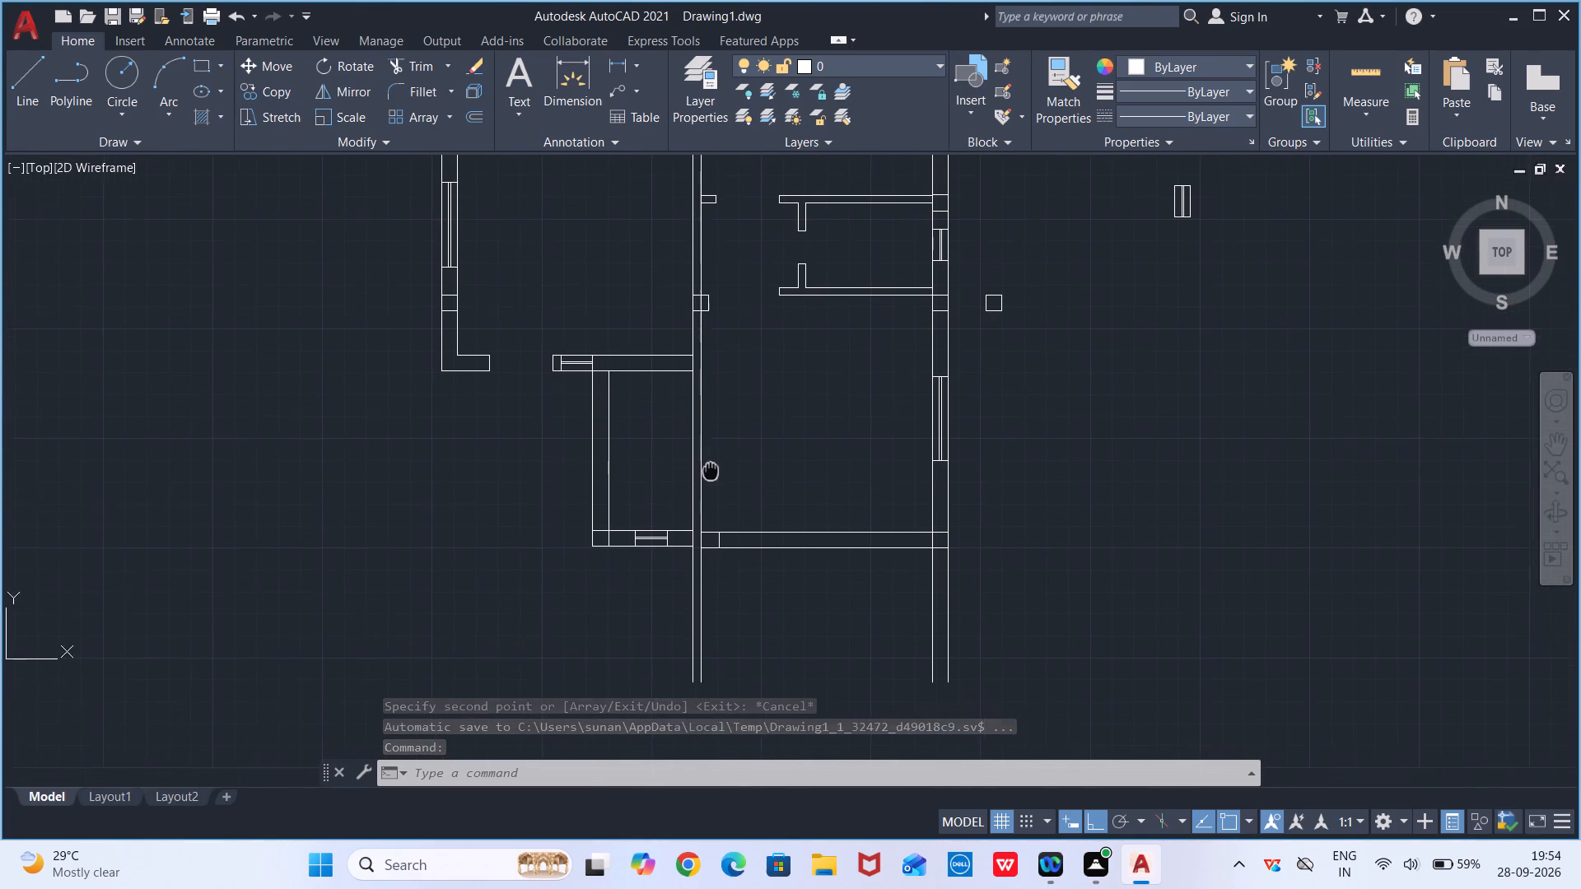
middle_drag(711, 469, 710, 468)
scroll(703, 473, down, 1)
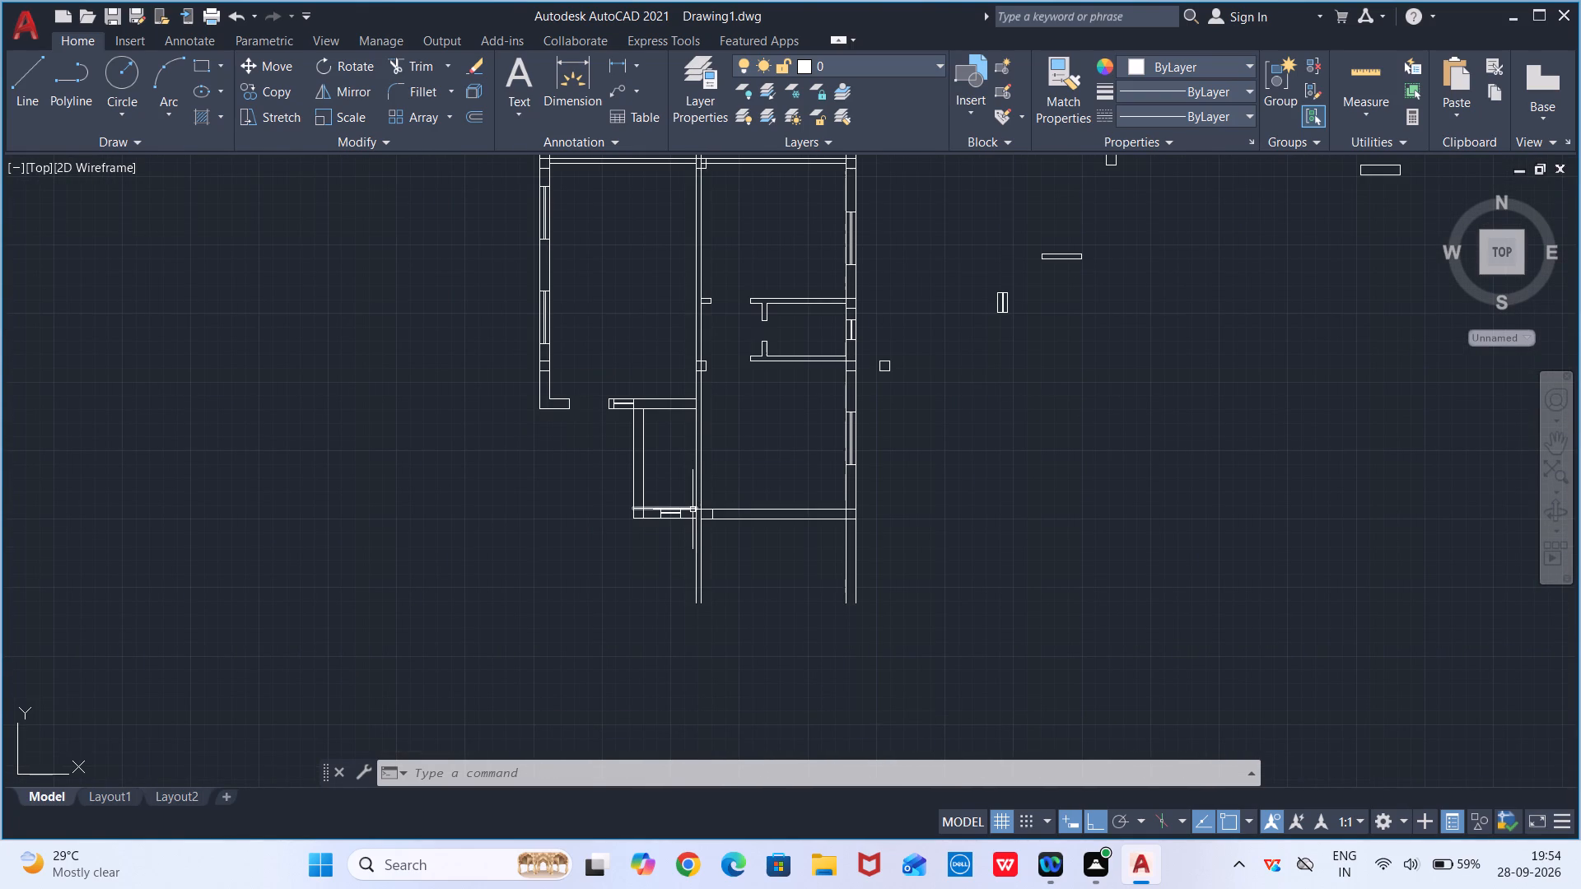
scroll(693, 510, up, 4)
click(787, 524)
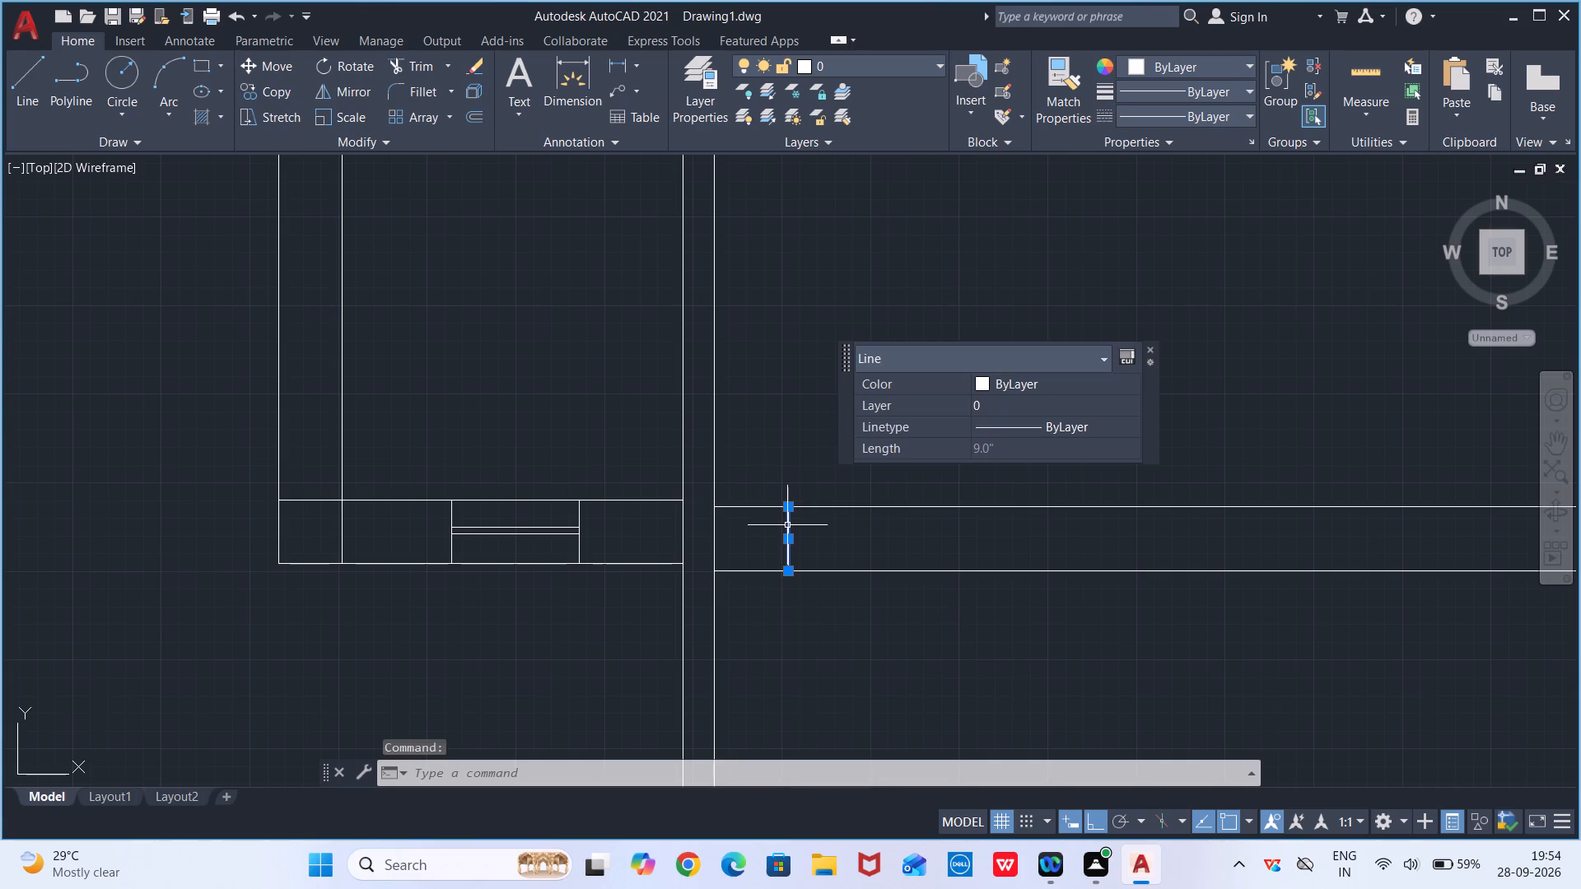
key(Delete)
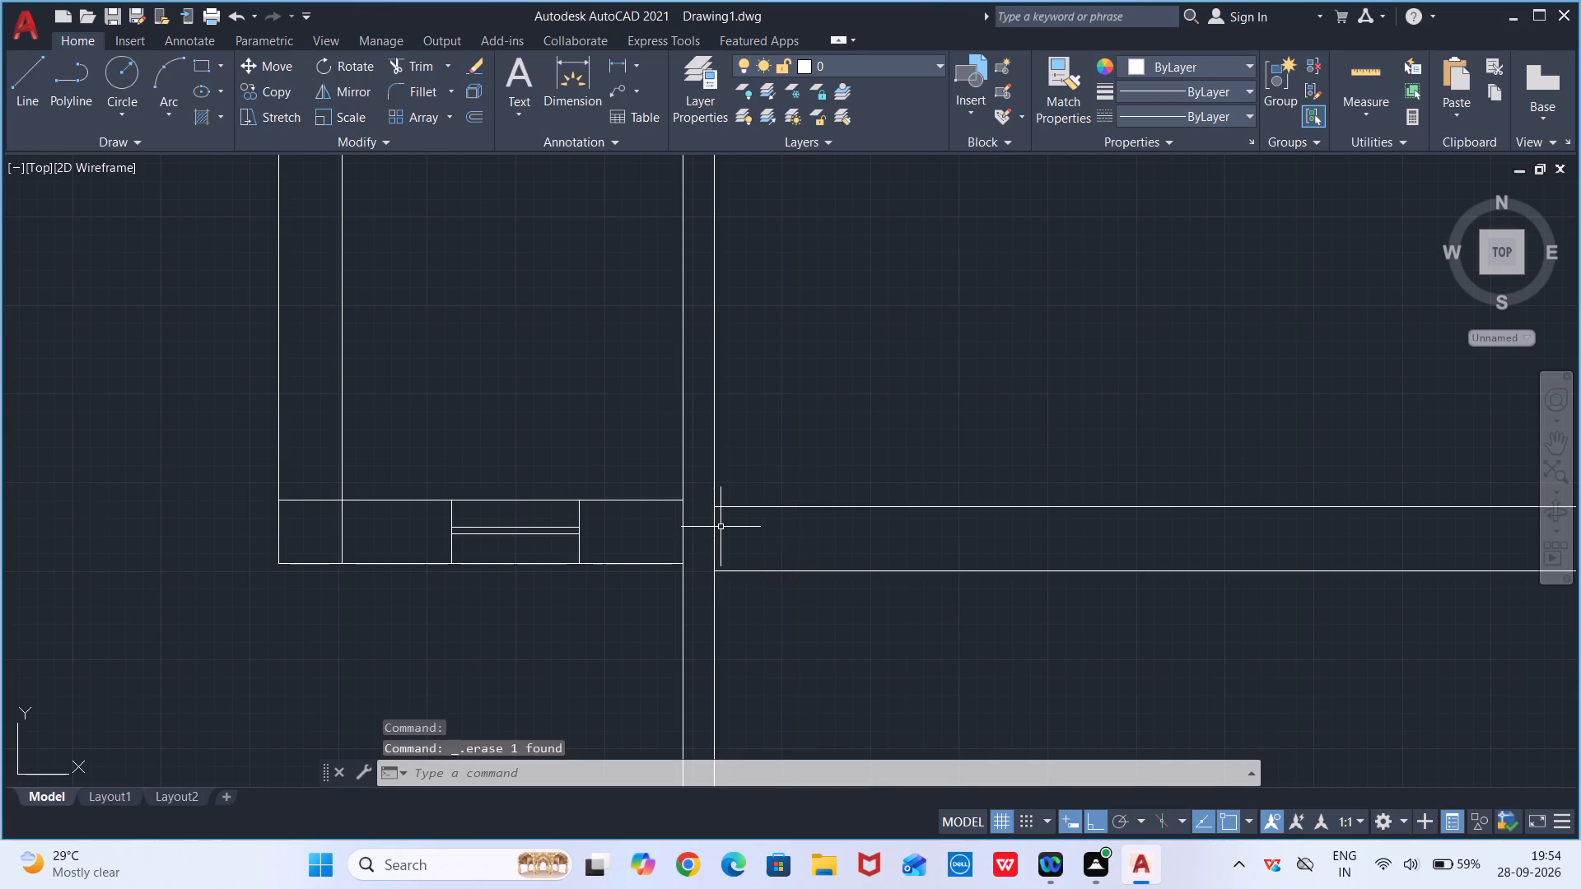
With Ortho off, copy the loose 9" square beside the right exterior wall to the central partition's junction with the bottom wall.
scroll(749, 523, down, 2)
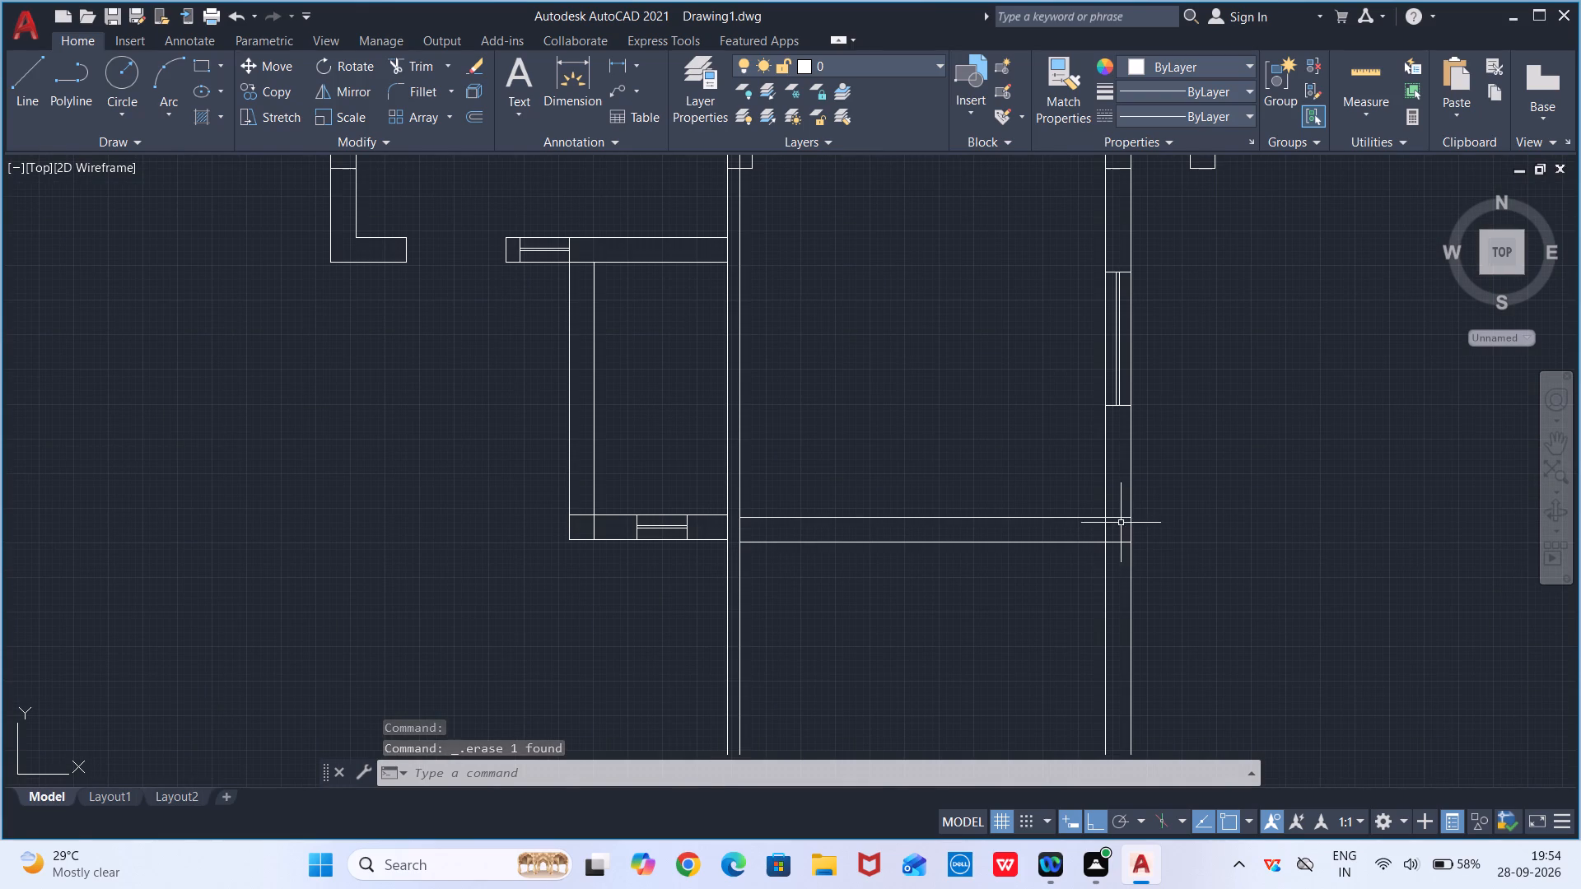
middle_drag(1238, 437, 1183, 593)
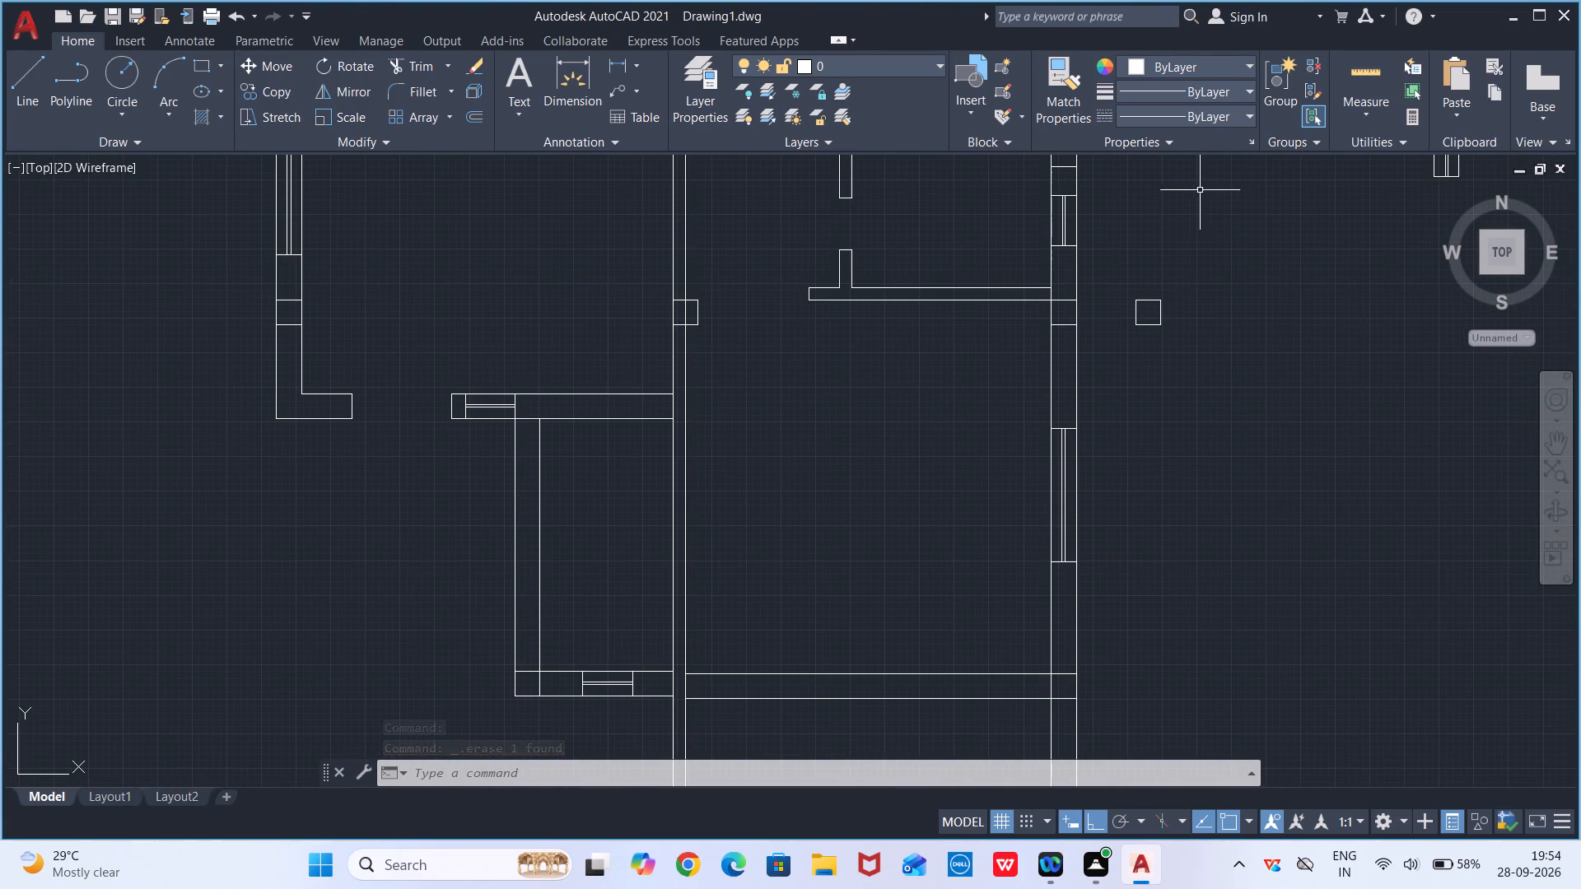
drag(1206, 270, 1112, 377)
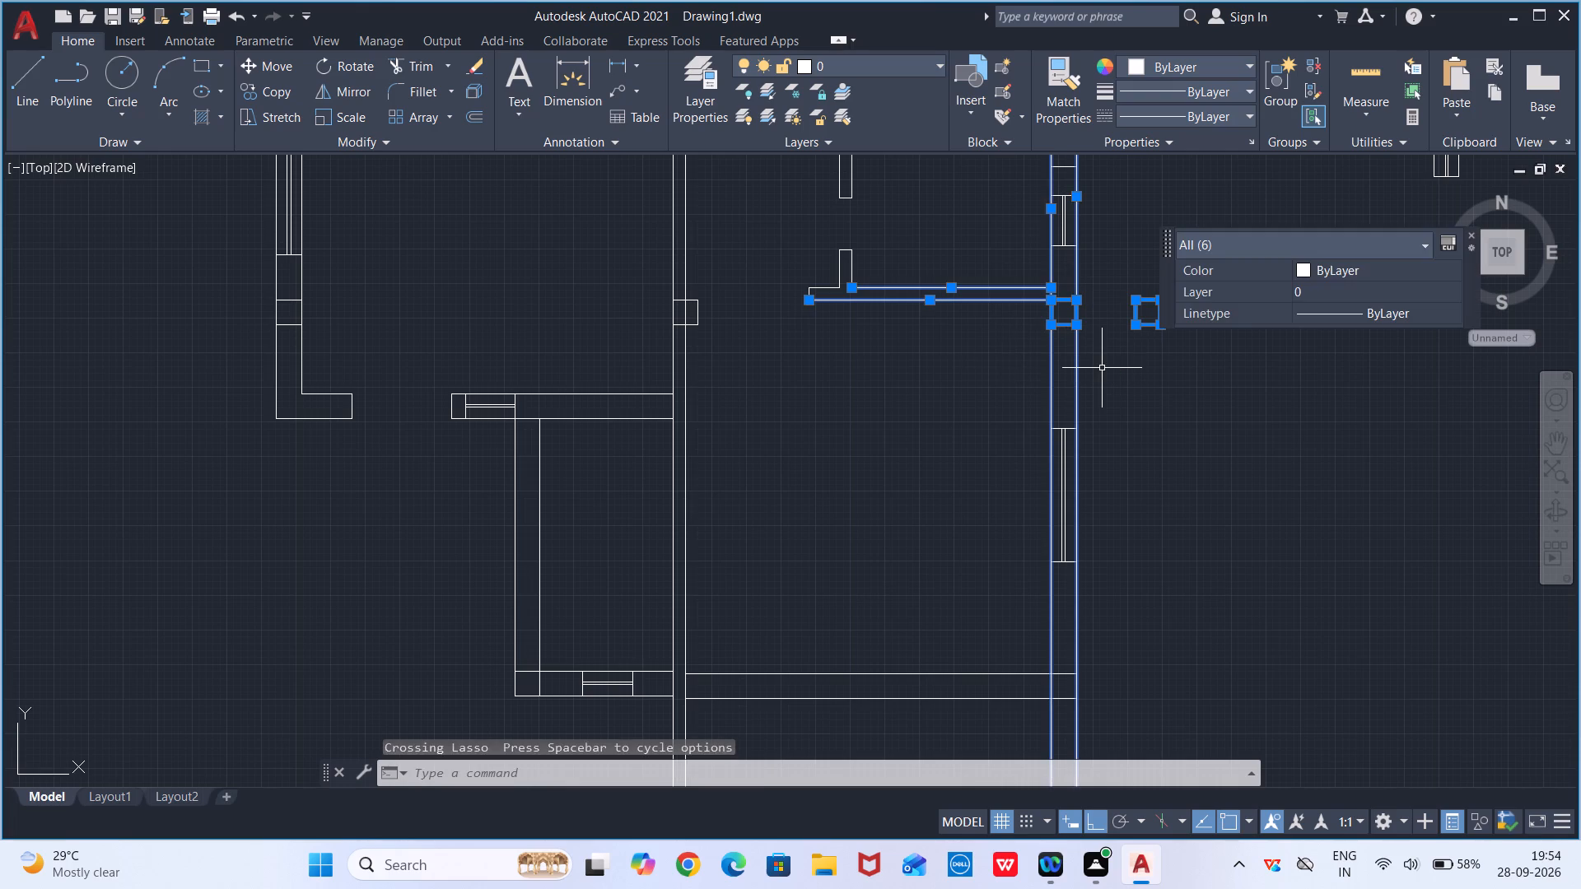
key(Escape)
drag(1222, 298, 1132, 363)
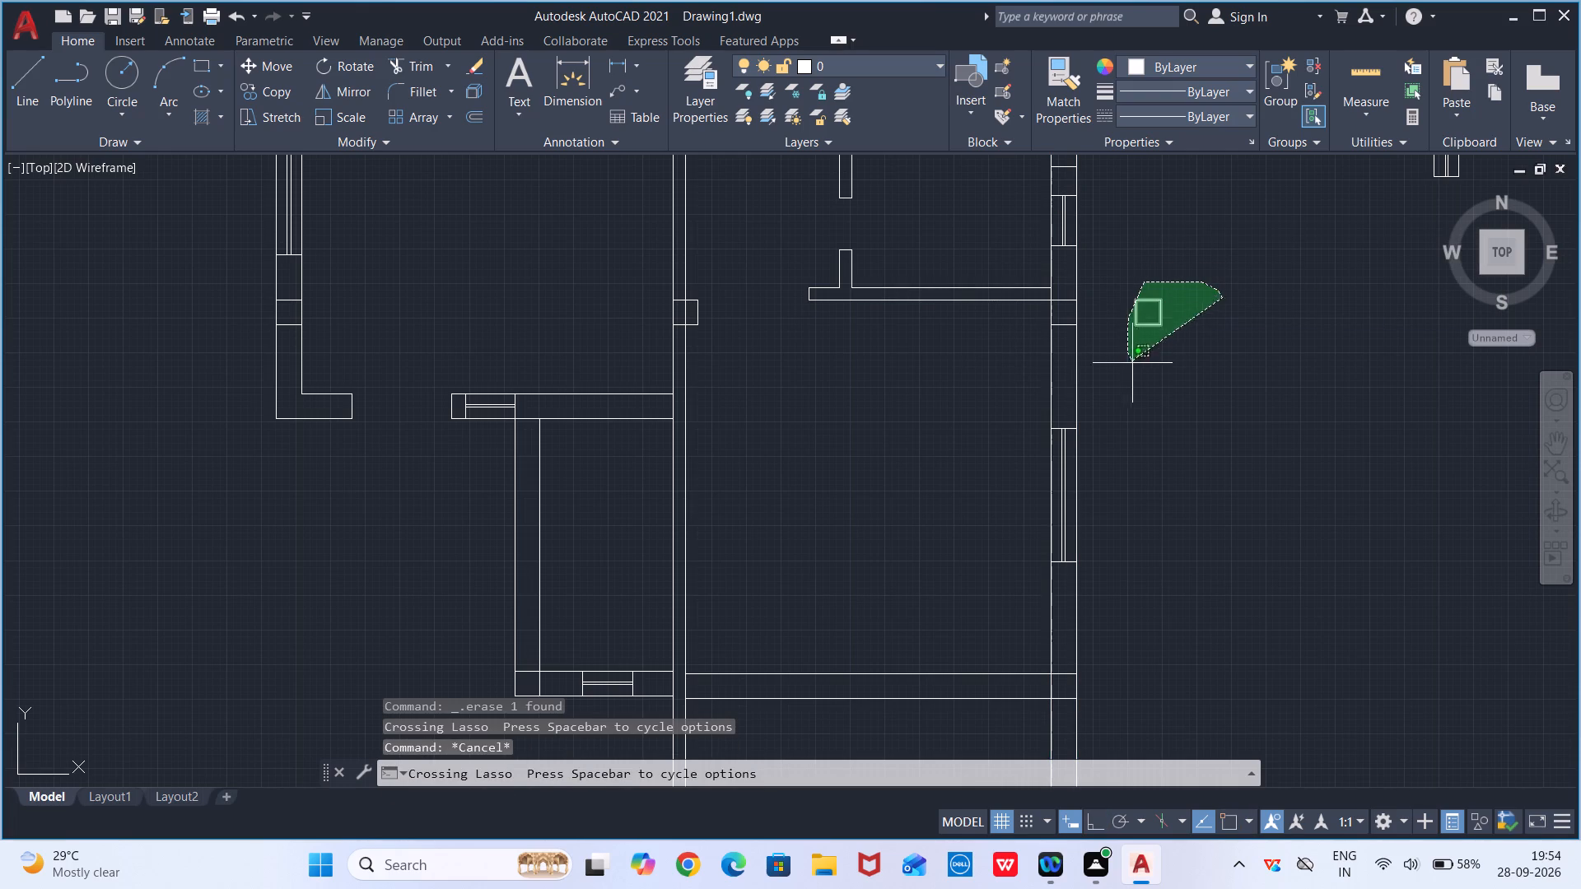
drag(1132, 363, 1217, 368)
text(co)
key(Return)
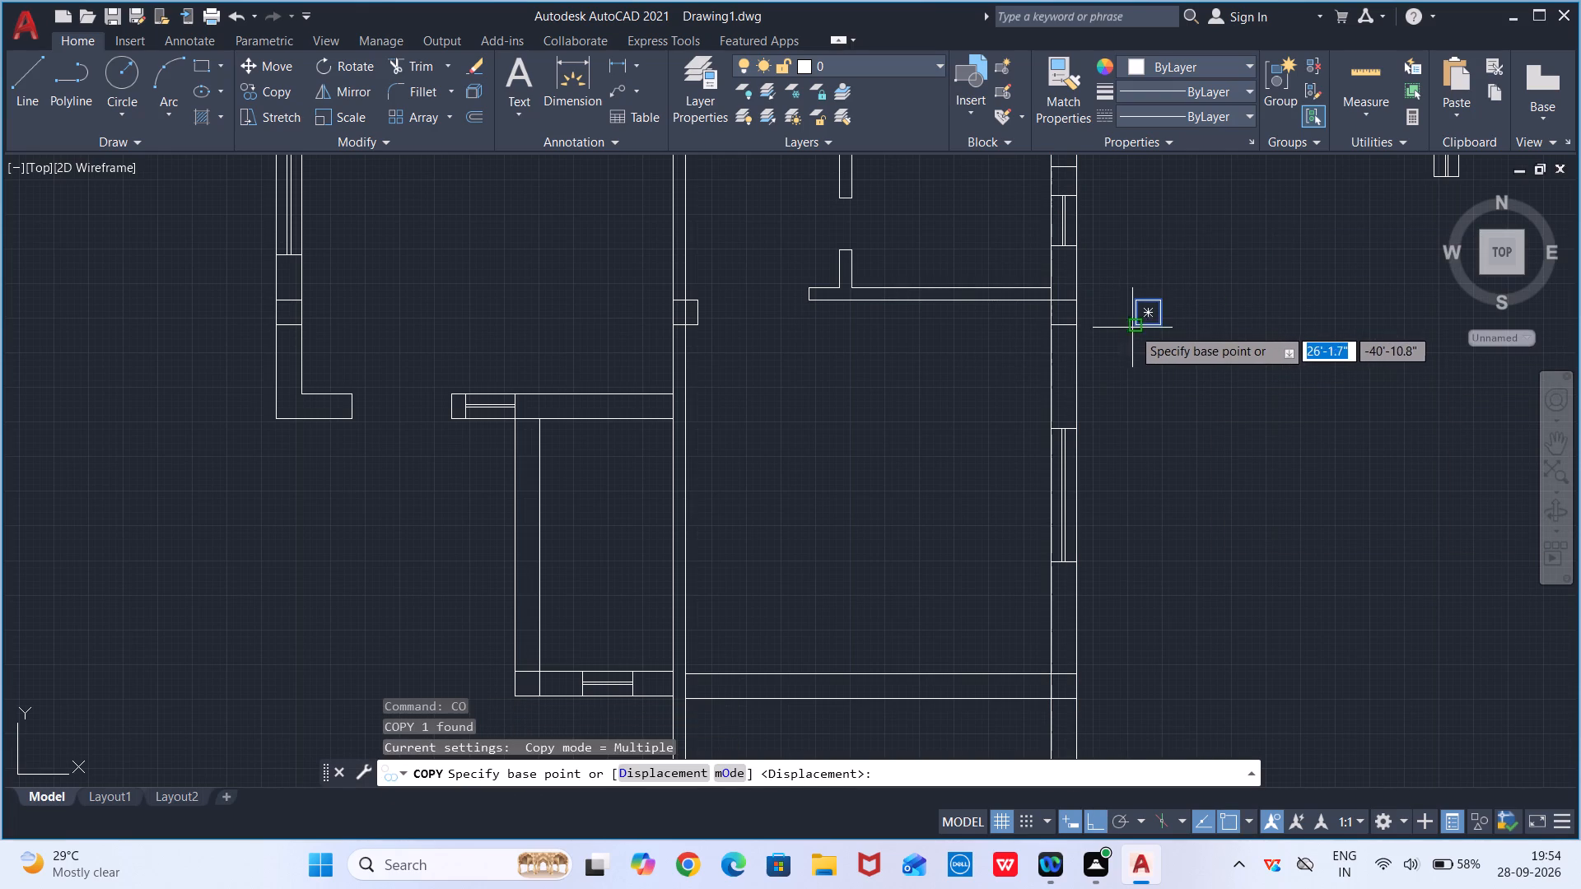
click(1136, 328)
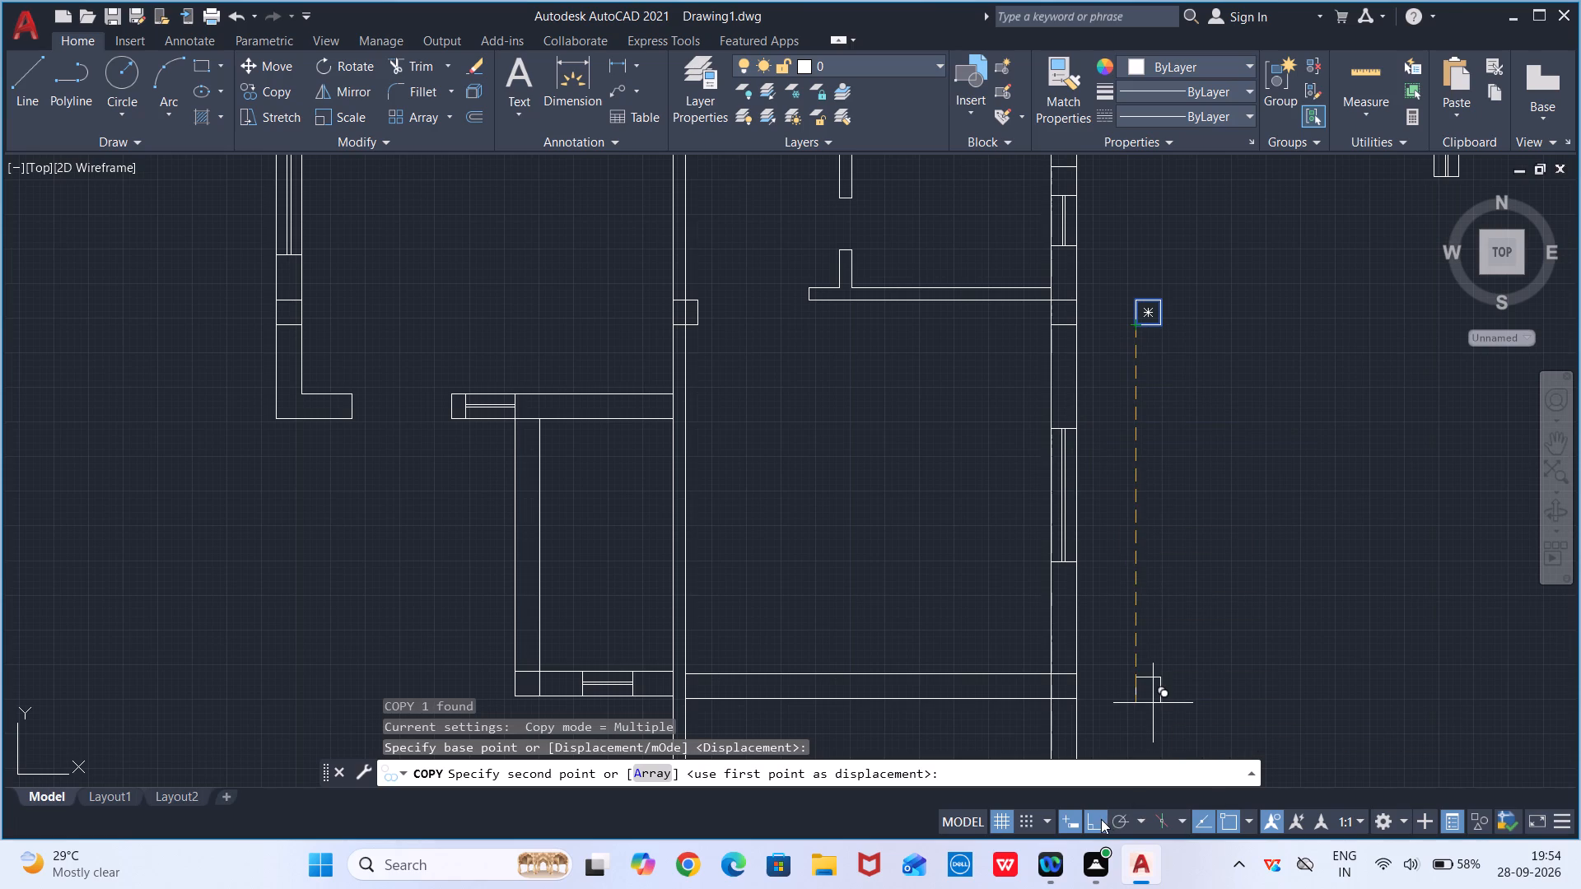
click(1101, 820)
scroll(646, 706, up, 1)
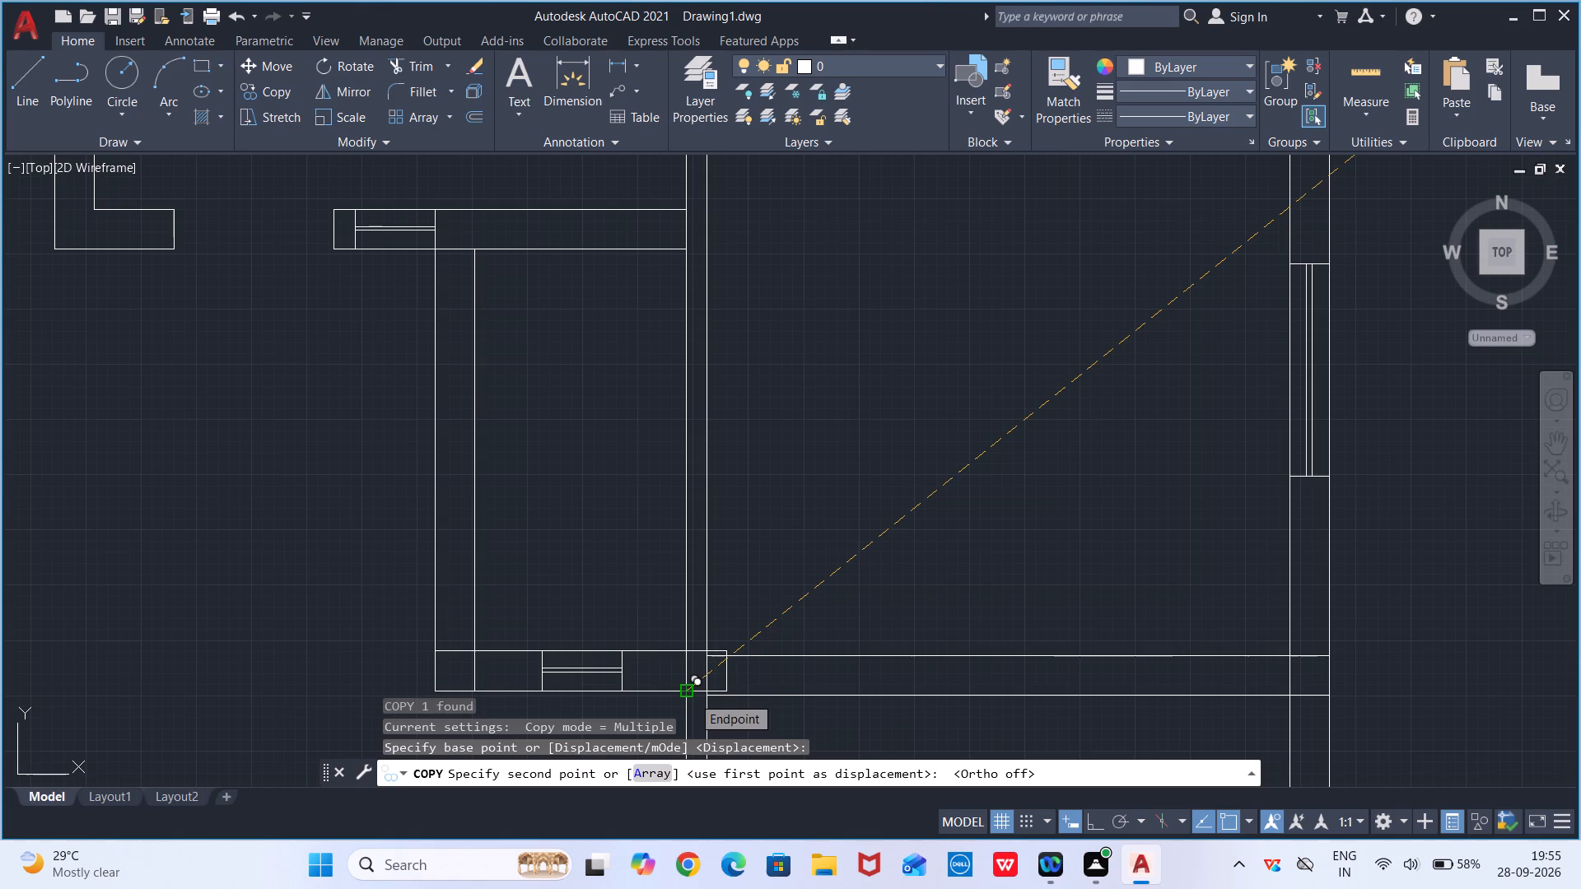
scroll(692, 696, up, 1)
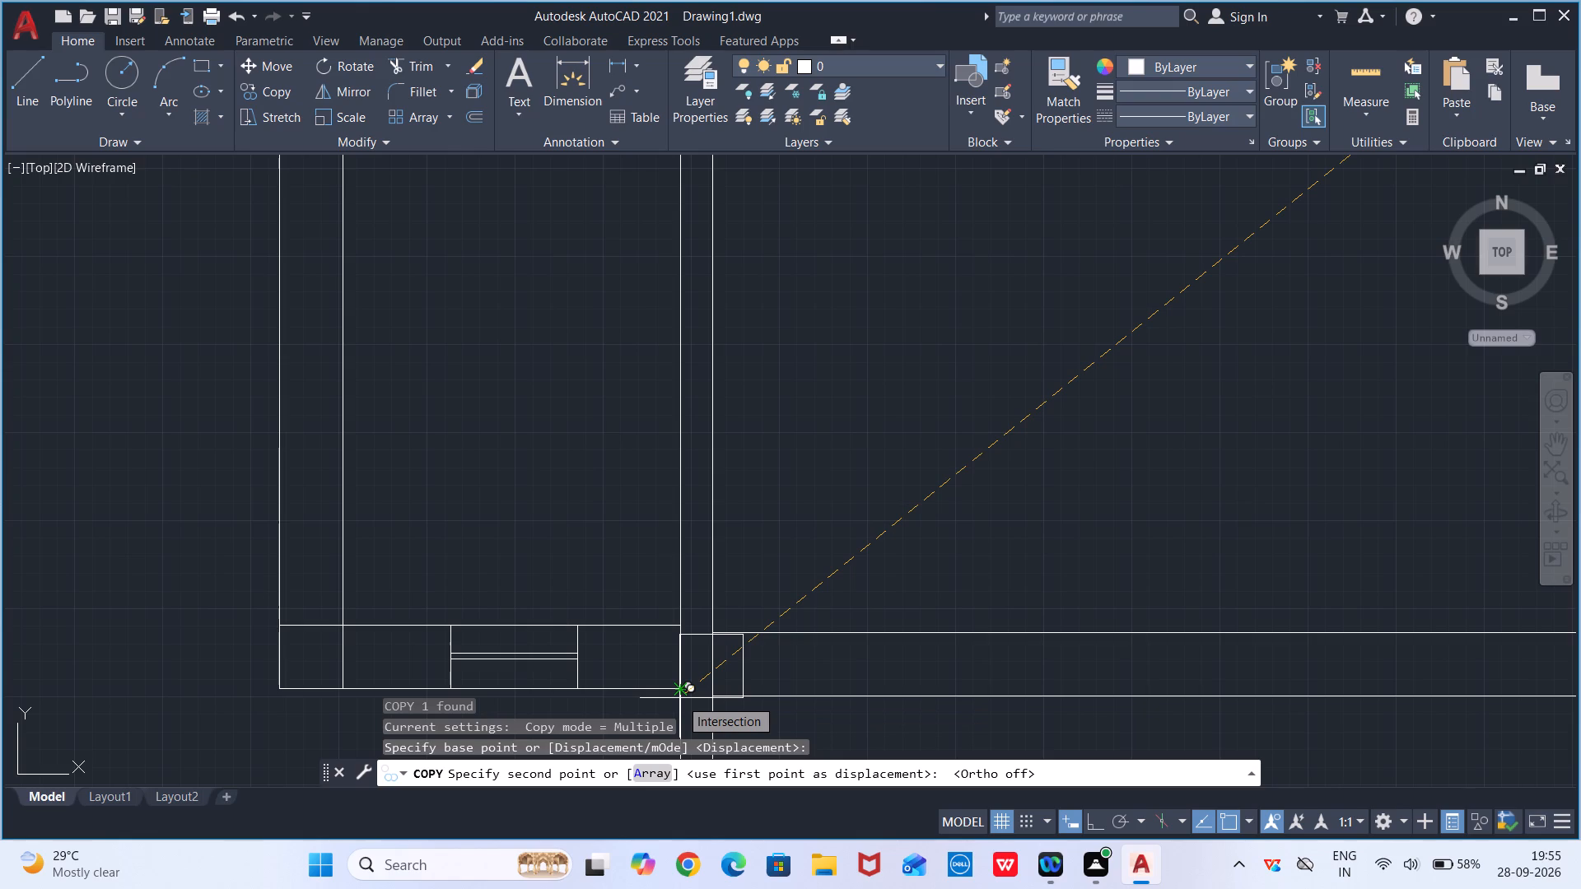
click(679, 698)
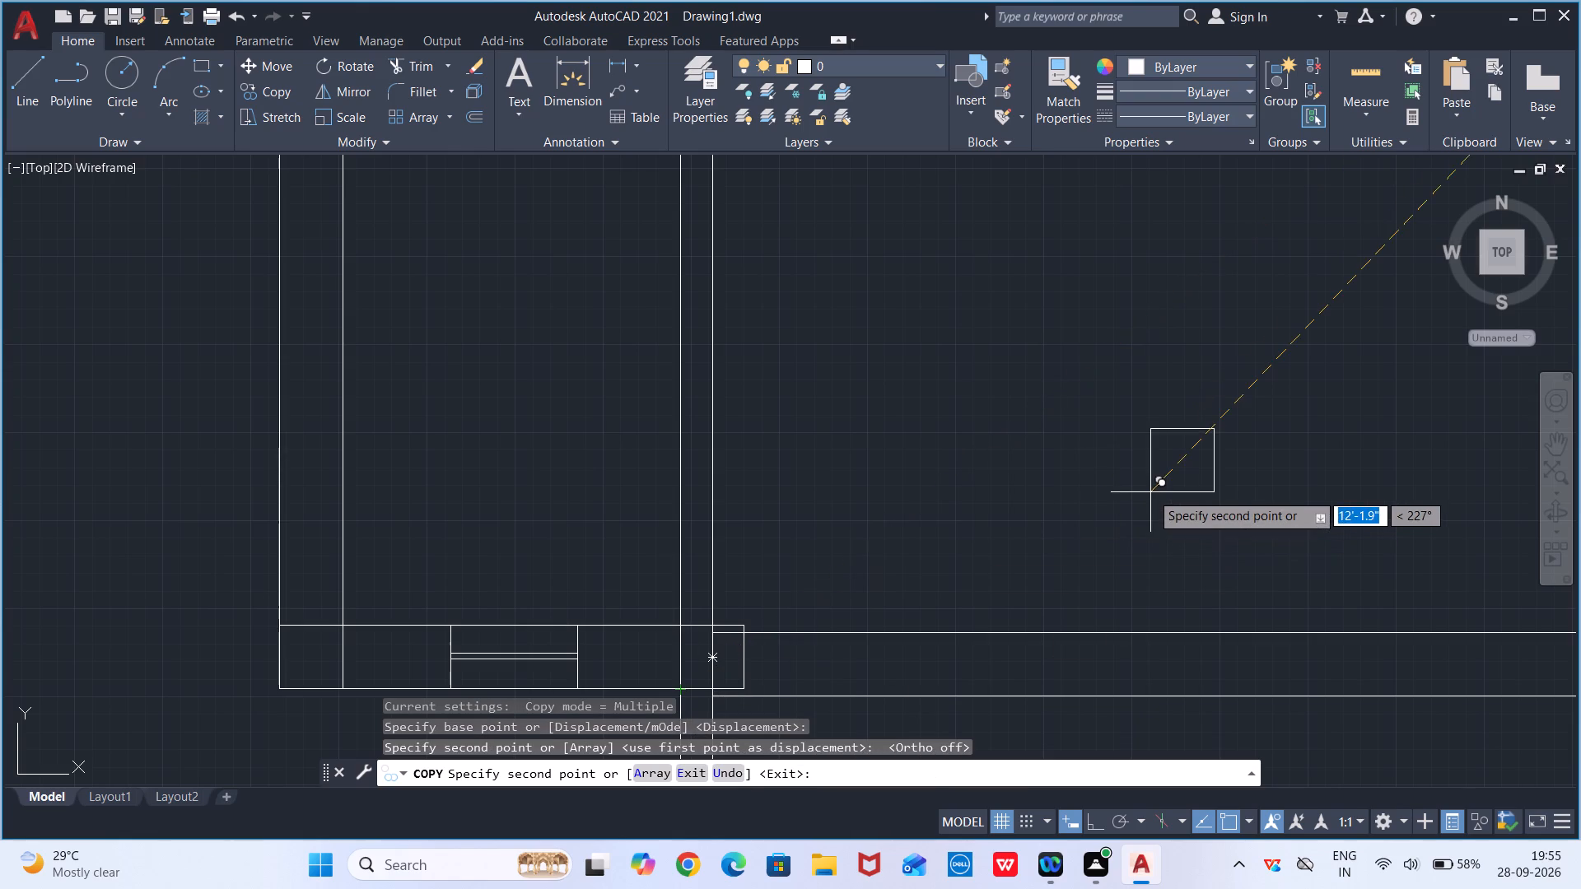
key(Escape)
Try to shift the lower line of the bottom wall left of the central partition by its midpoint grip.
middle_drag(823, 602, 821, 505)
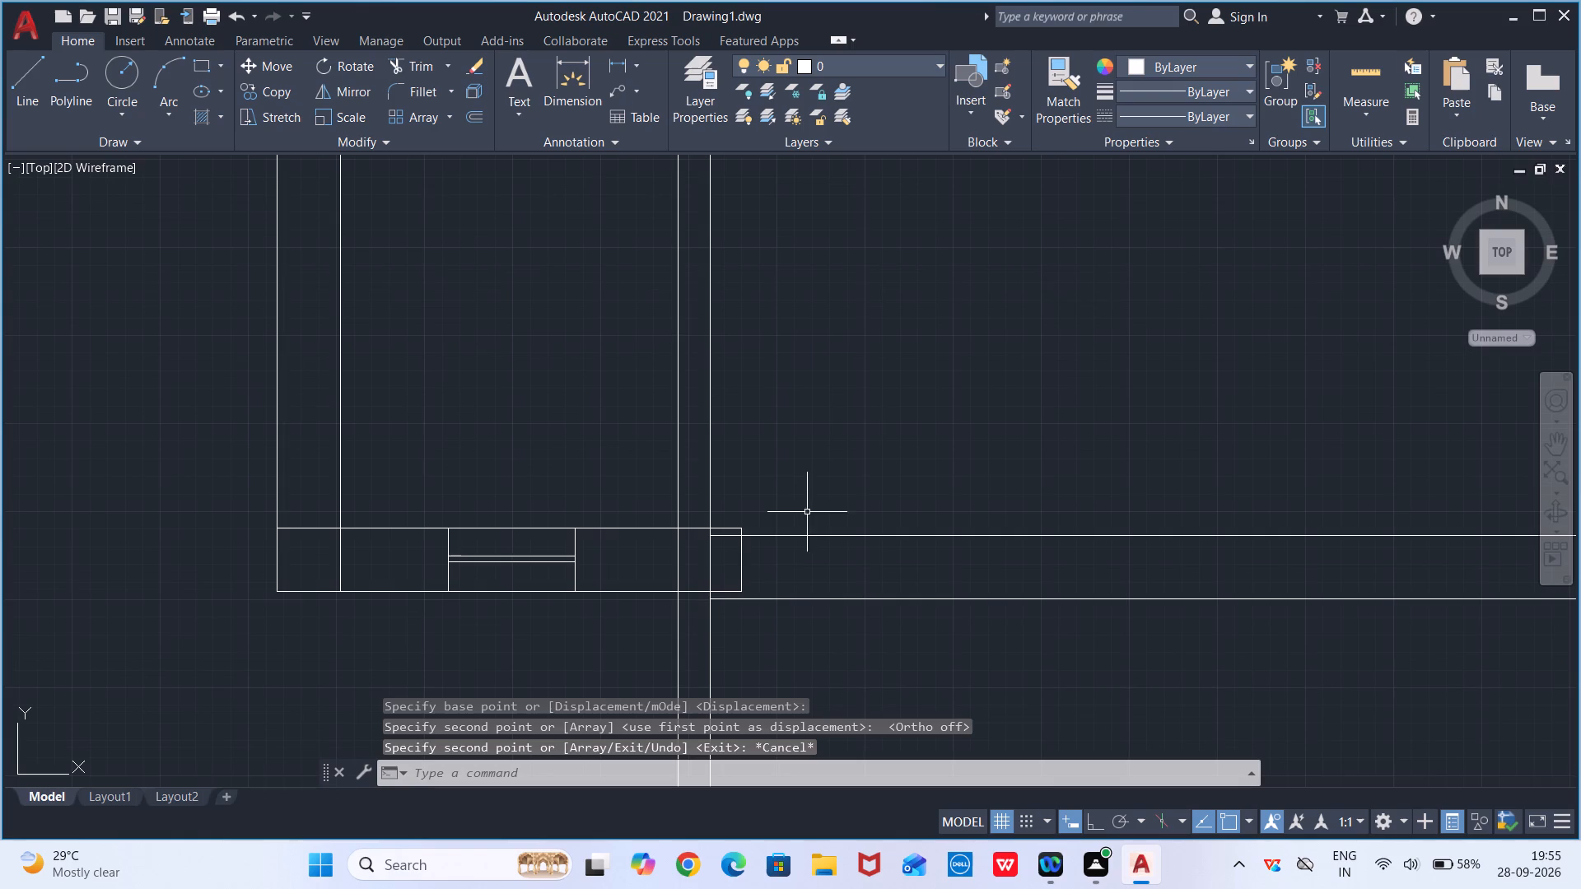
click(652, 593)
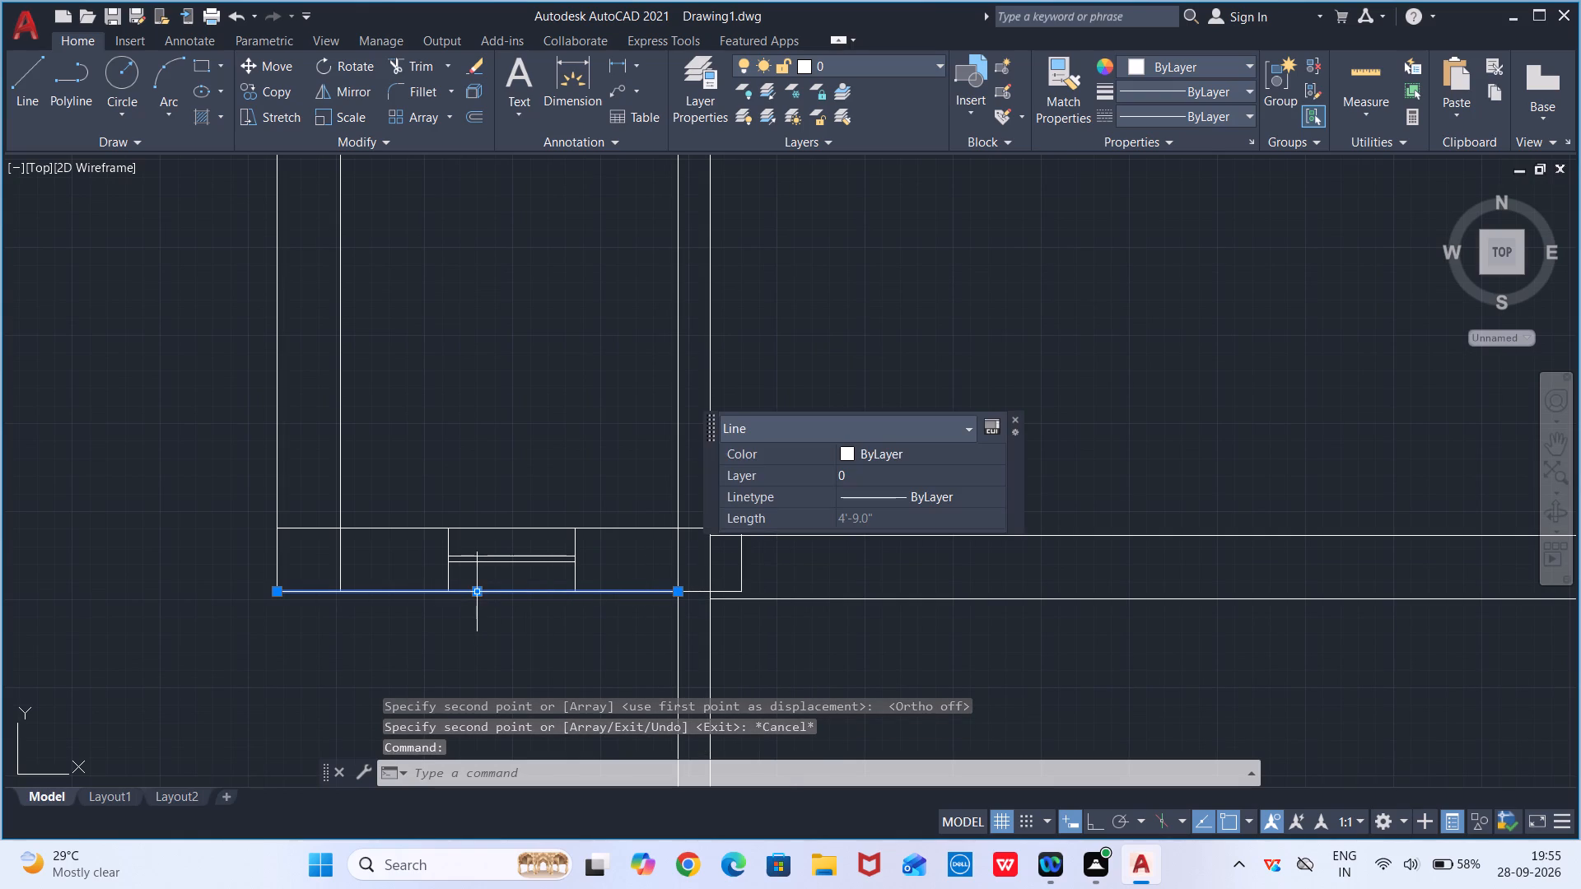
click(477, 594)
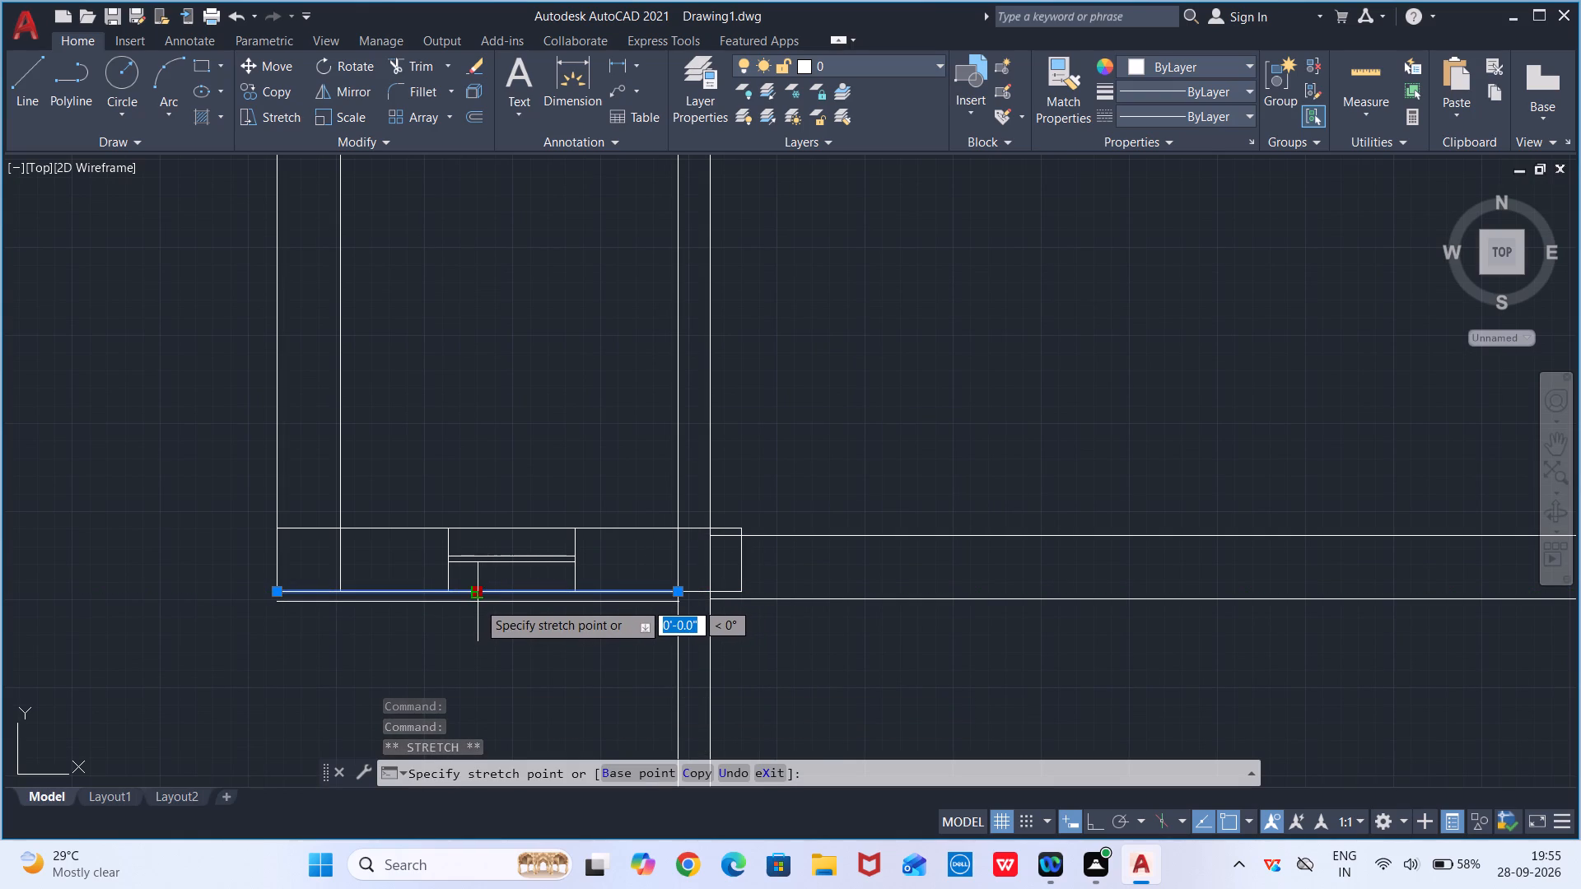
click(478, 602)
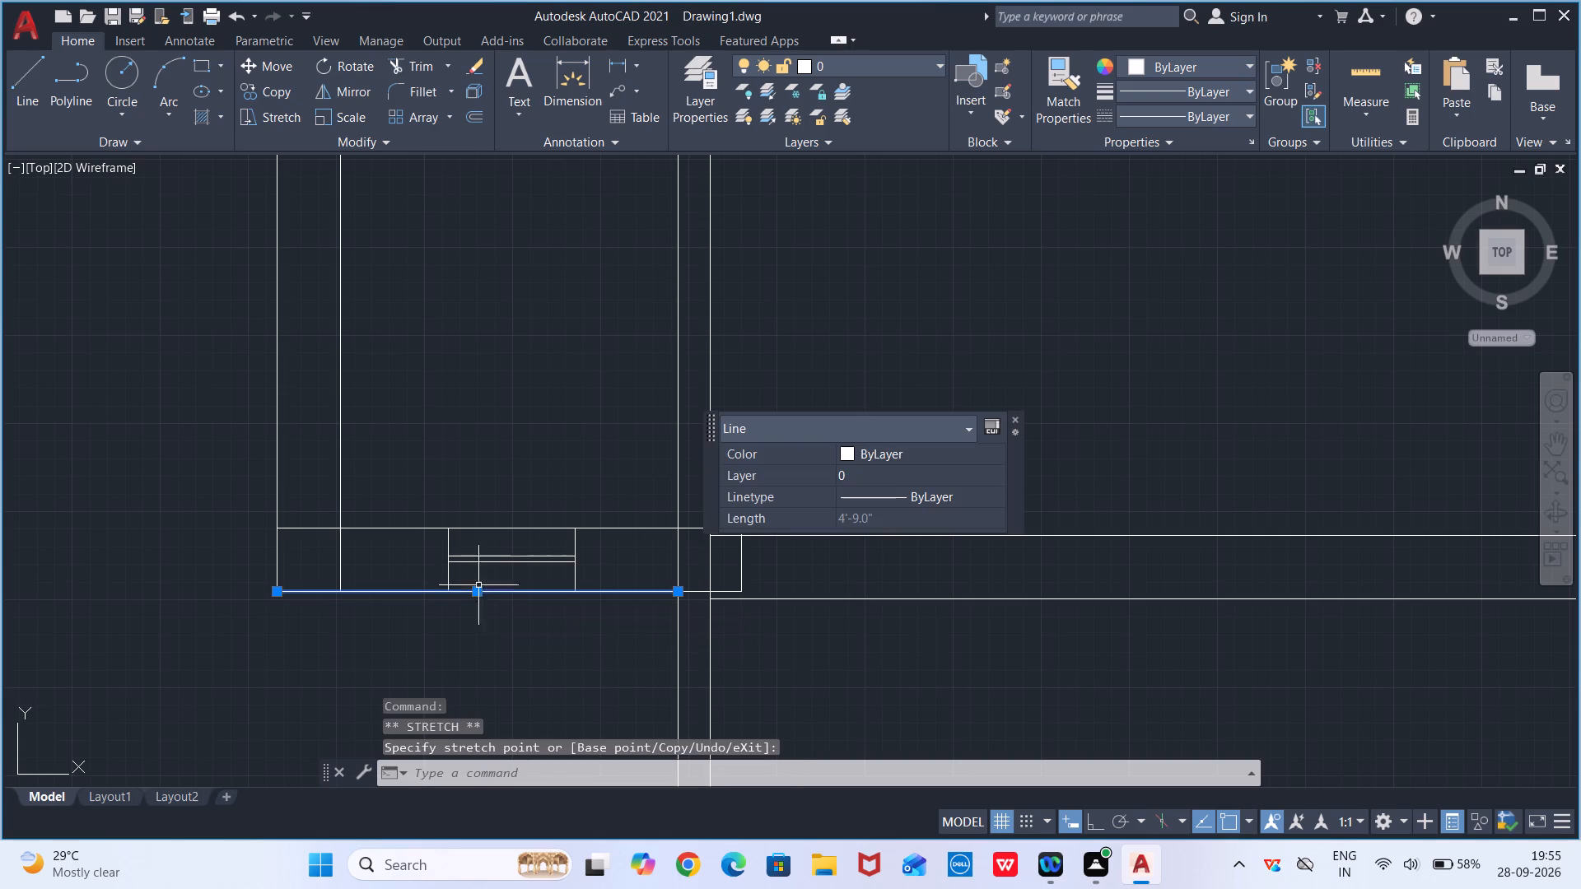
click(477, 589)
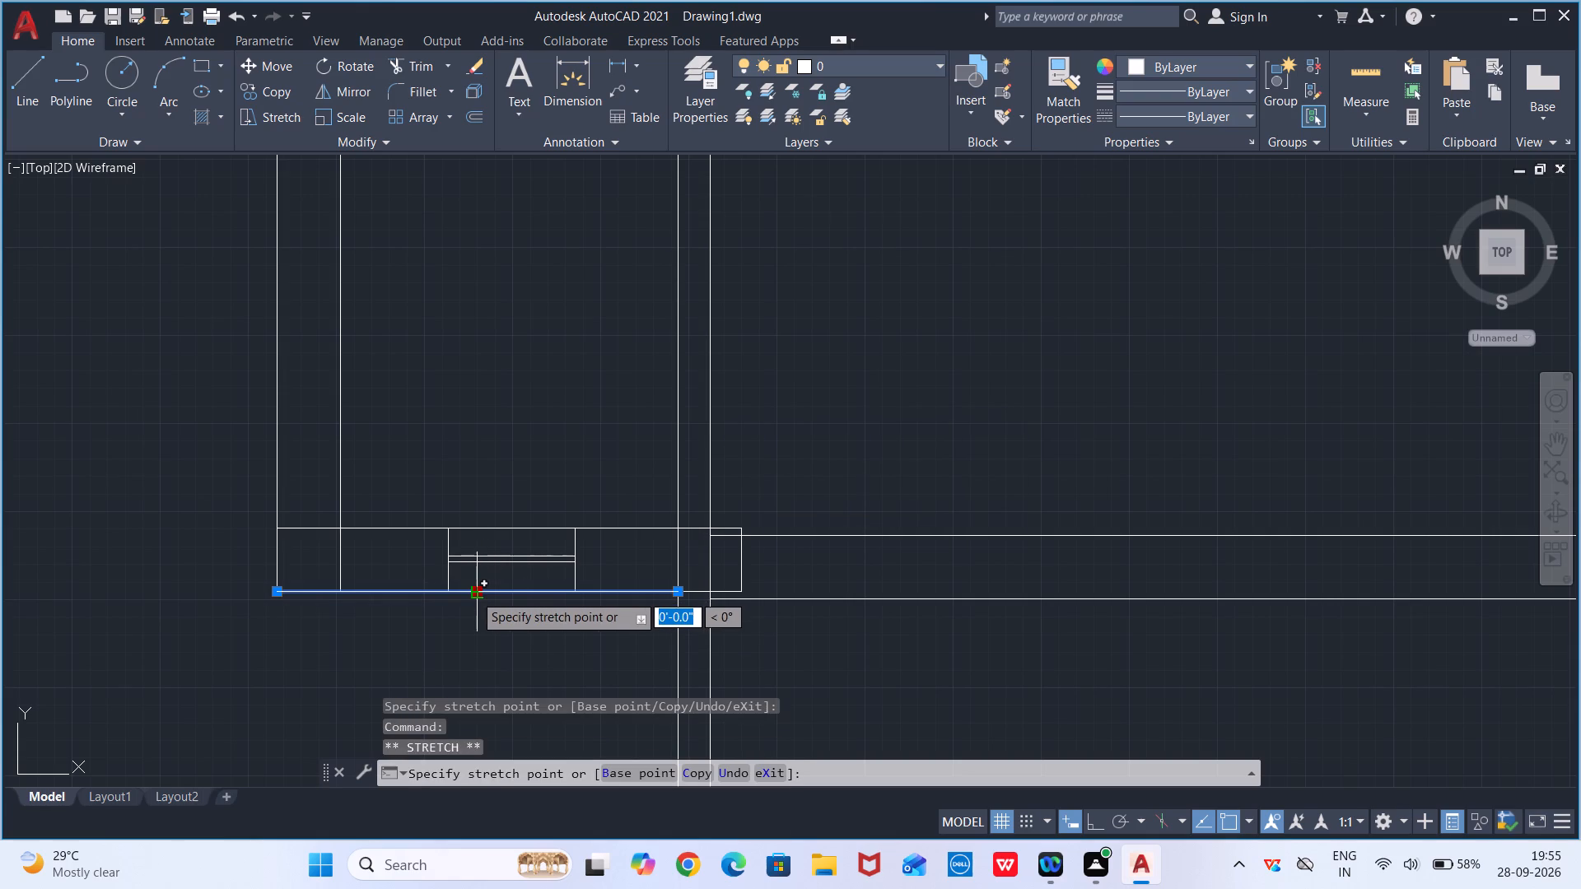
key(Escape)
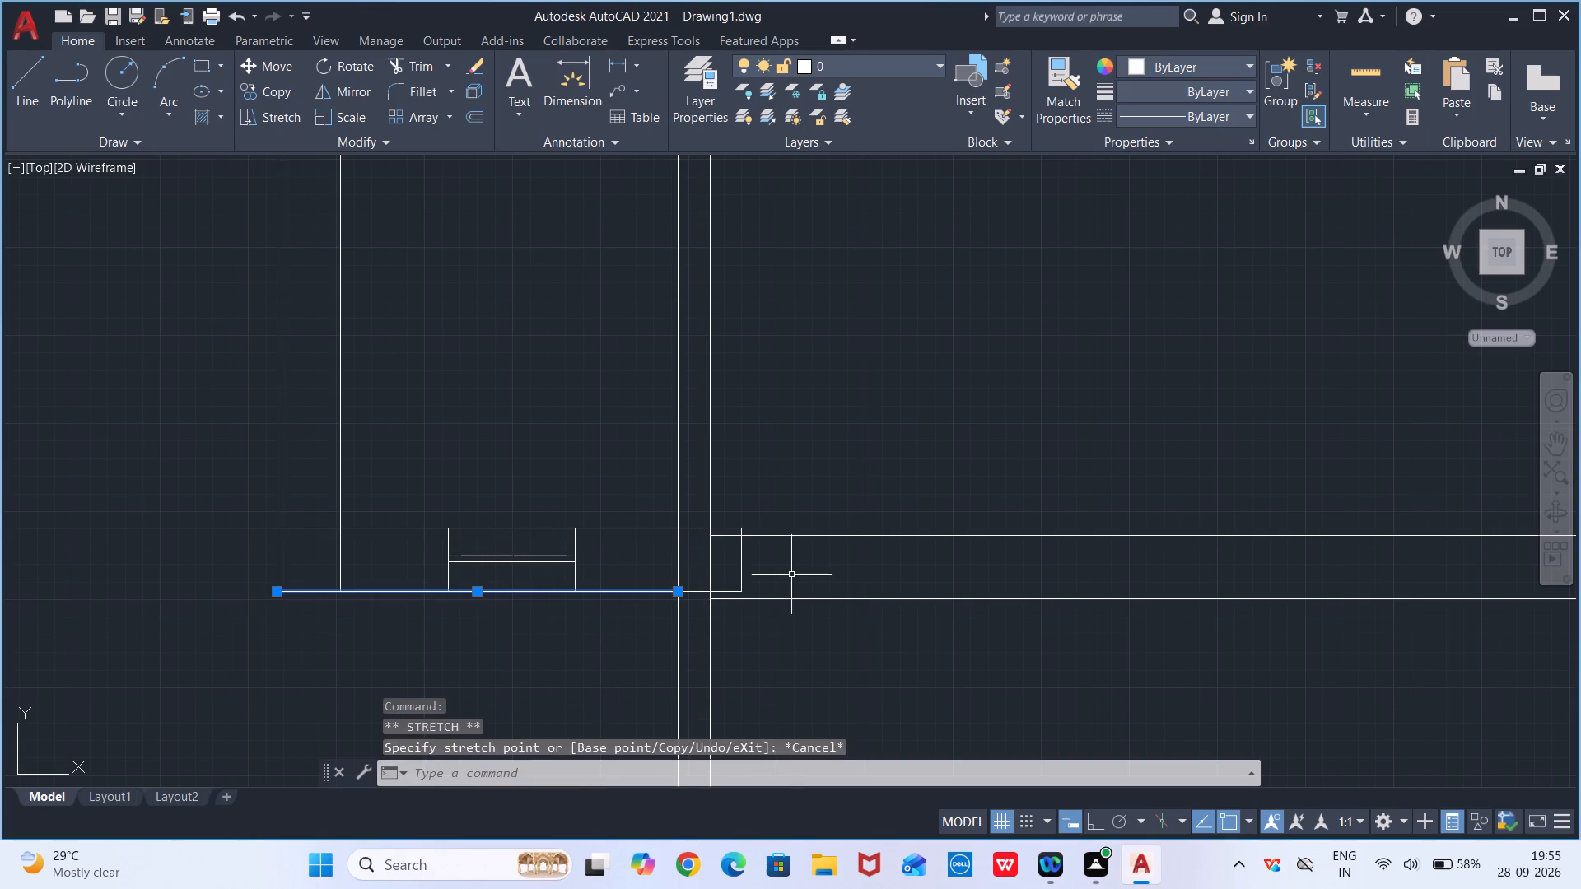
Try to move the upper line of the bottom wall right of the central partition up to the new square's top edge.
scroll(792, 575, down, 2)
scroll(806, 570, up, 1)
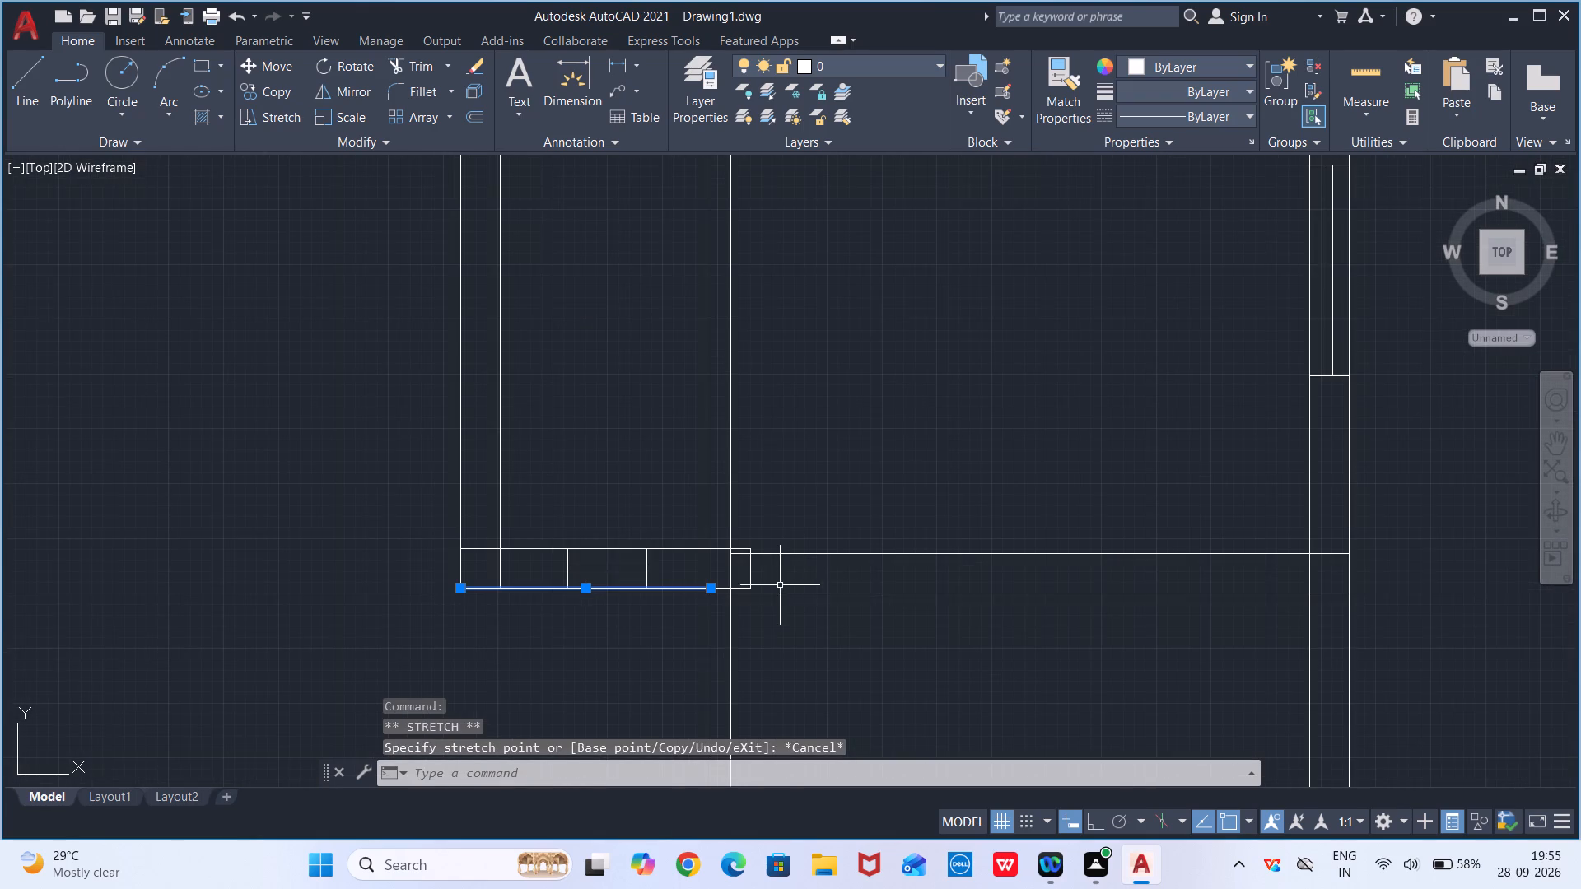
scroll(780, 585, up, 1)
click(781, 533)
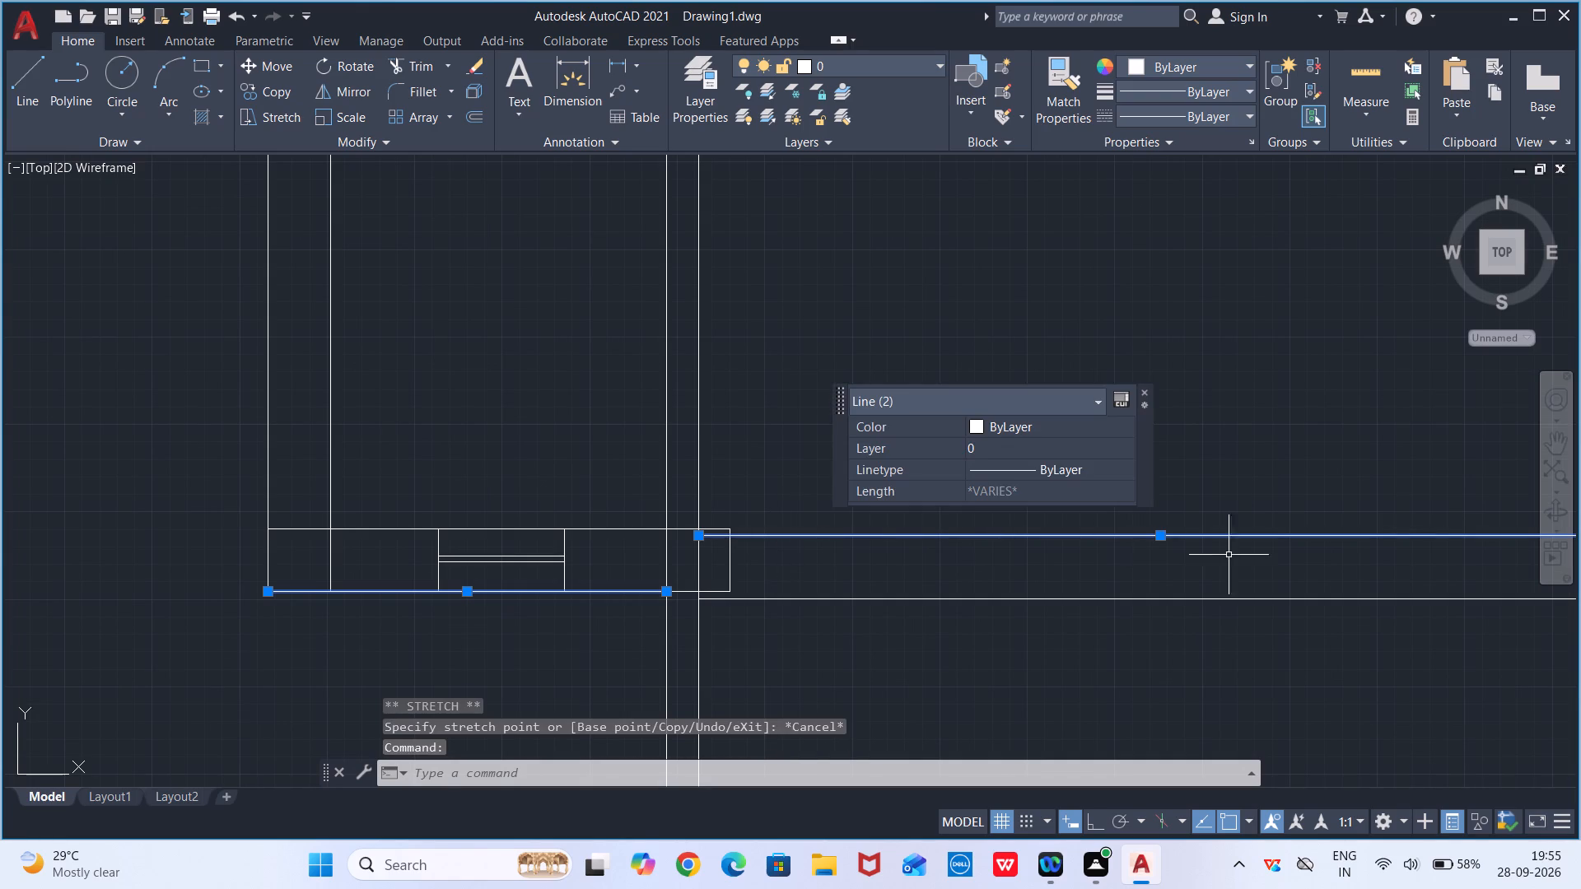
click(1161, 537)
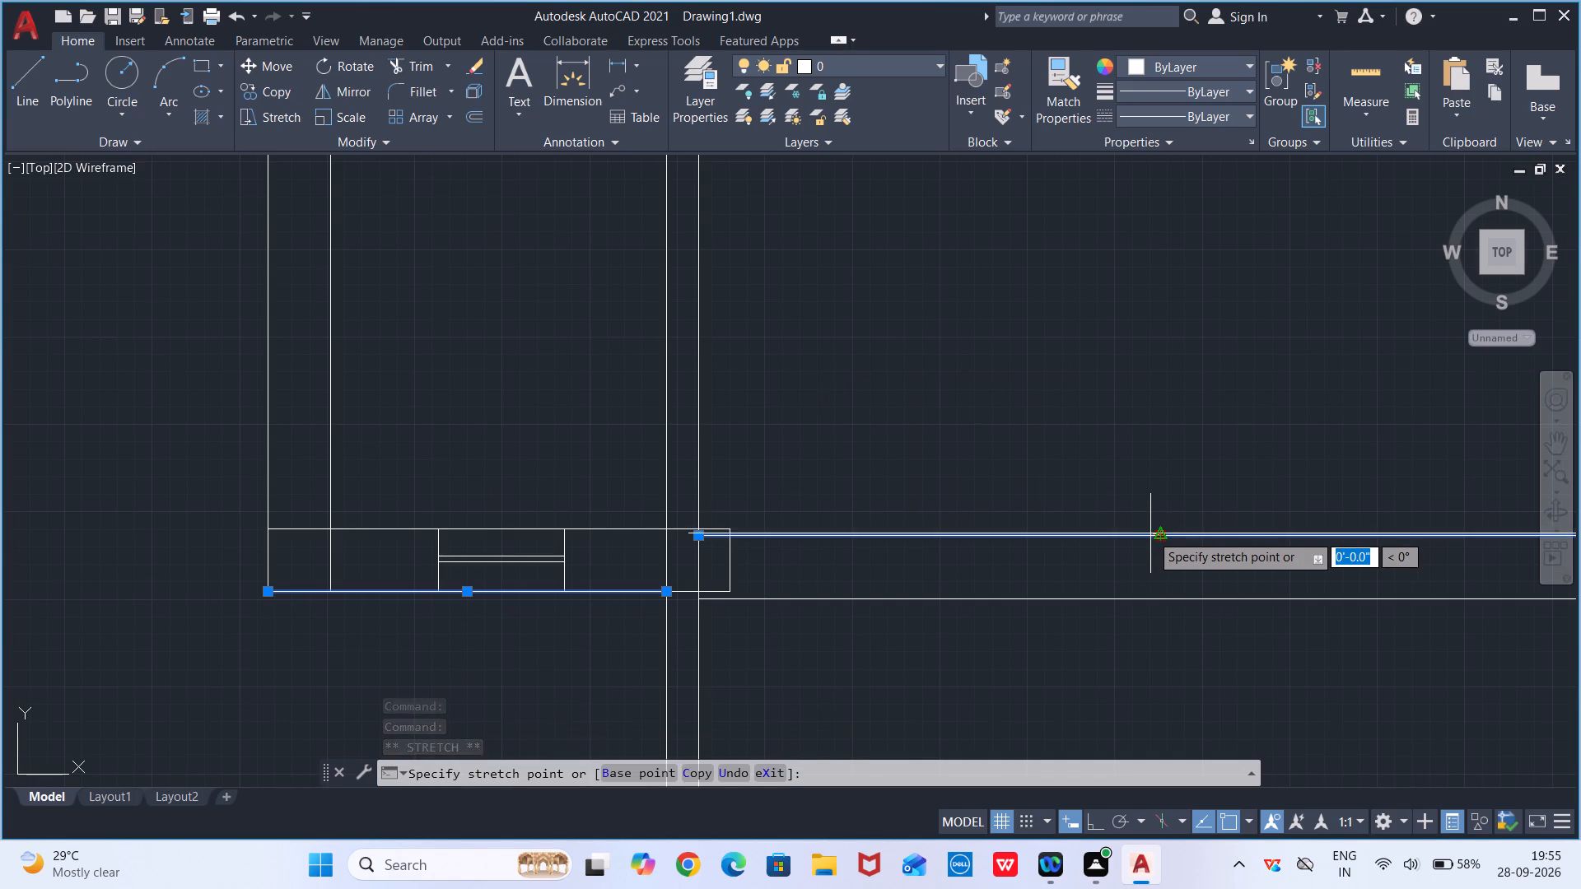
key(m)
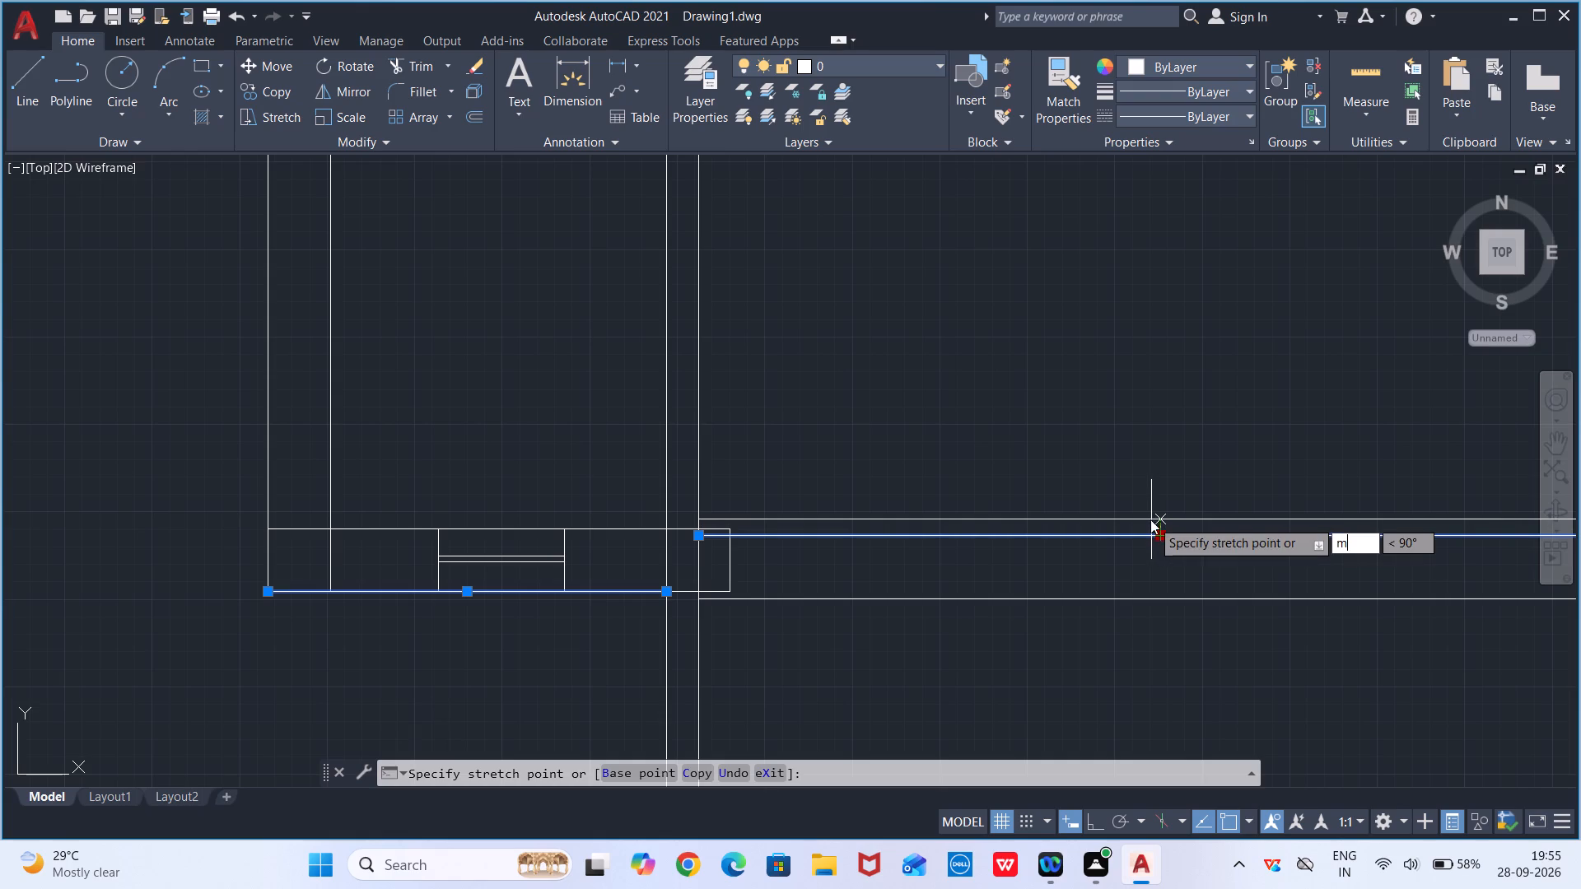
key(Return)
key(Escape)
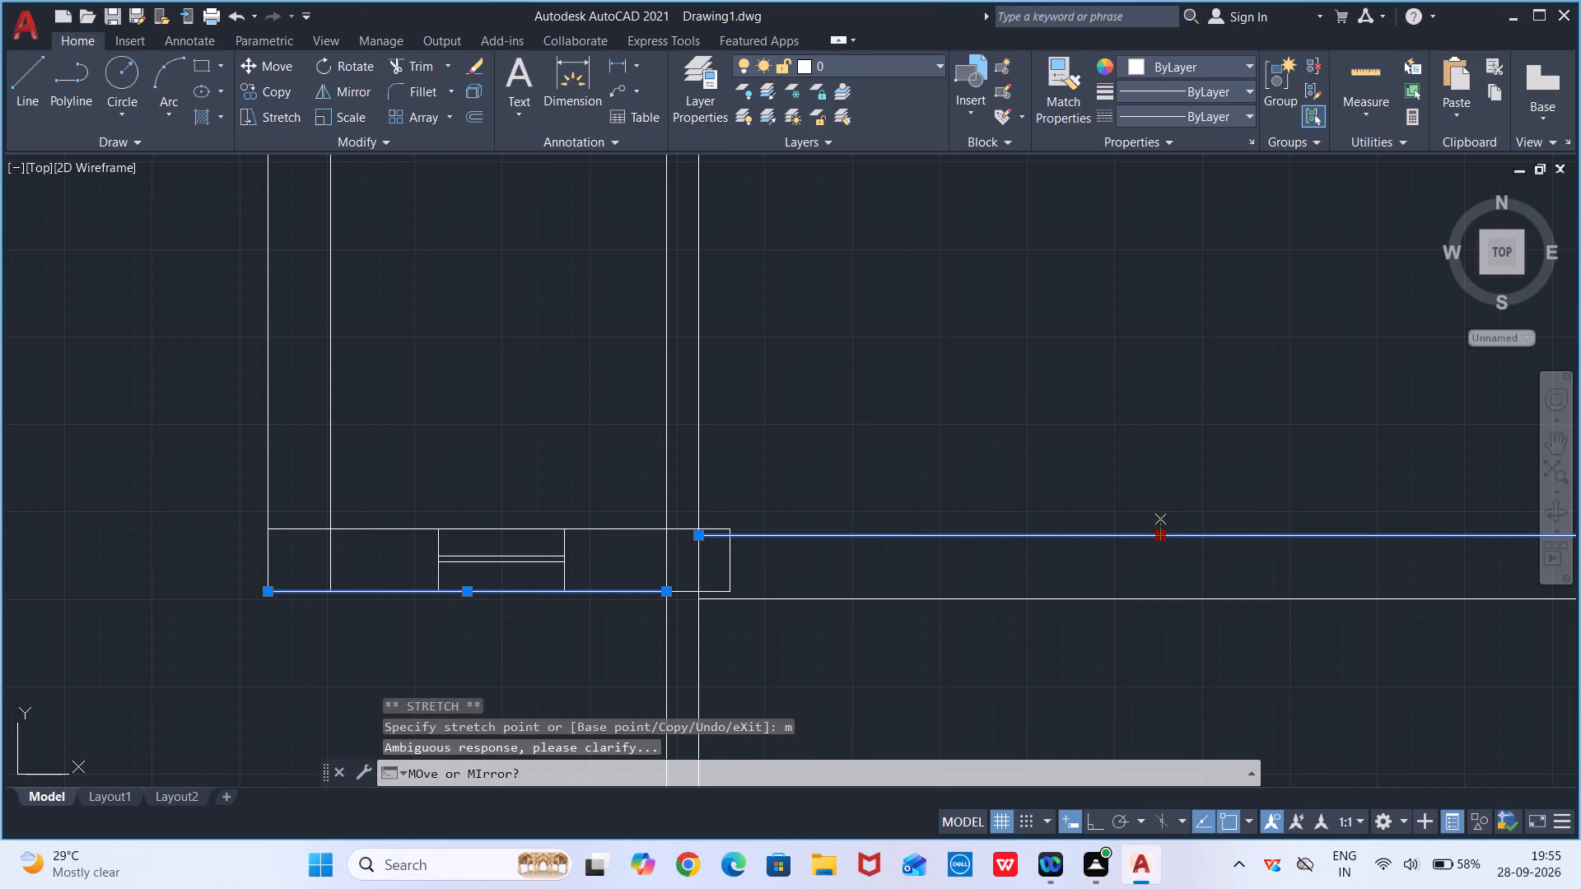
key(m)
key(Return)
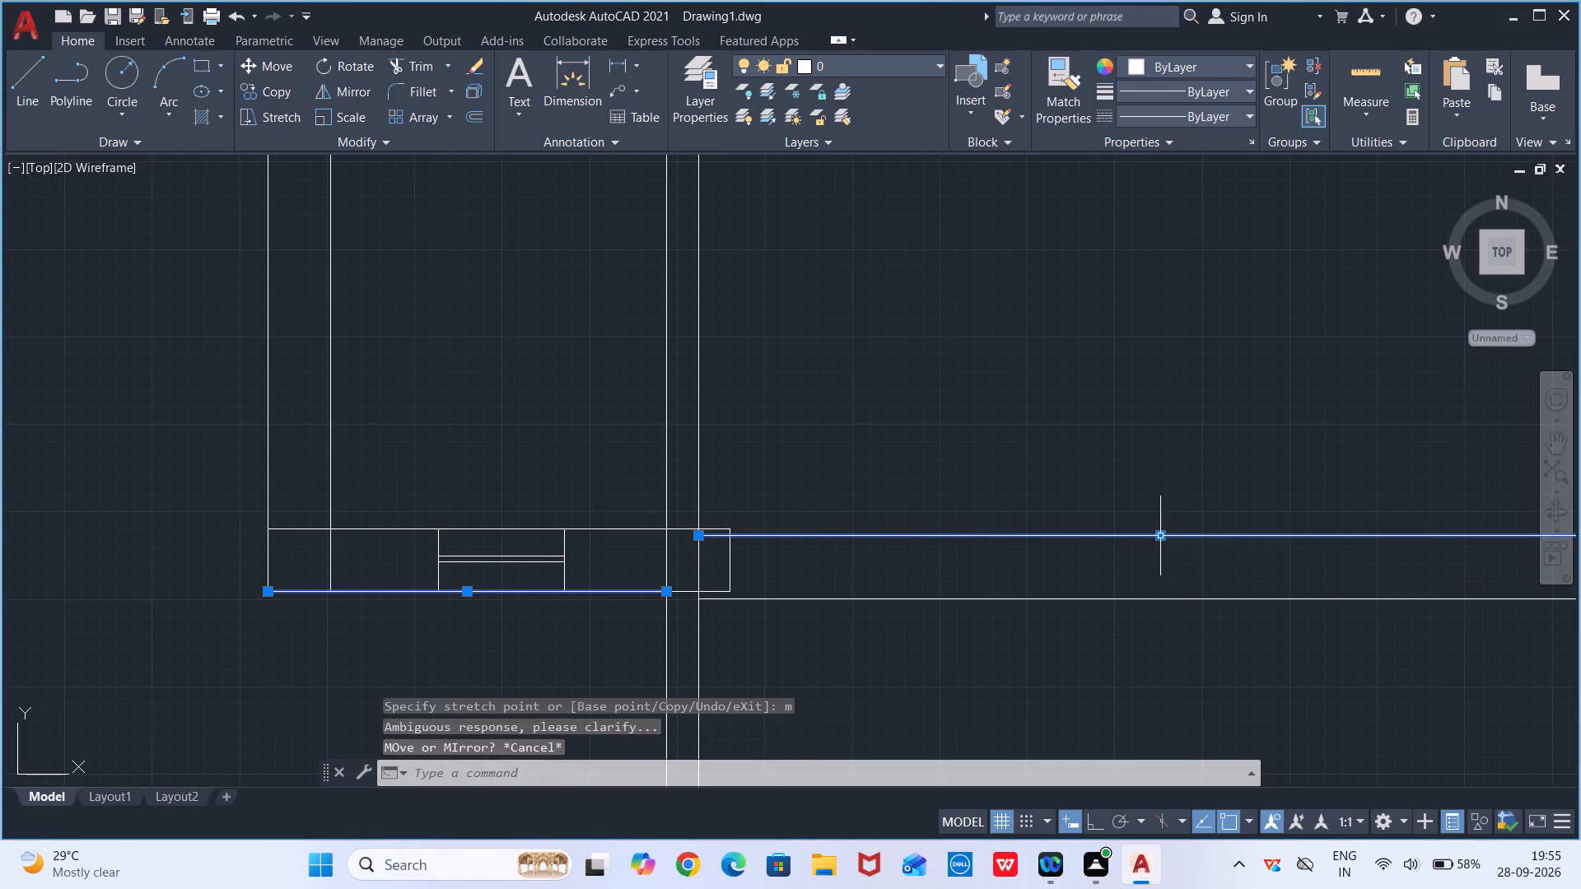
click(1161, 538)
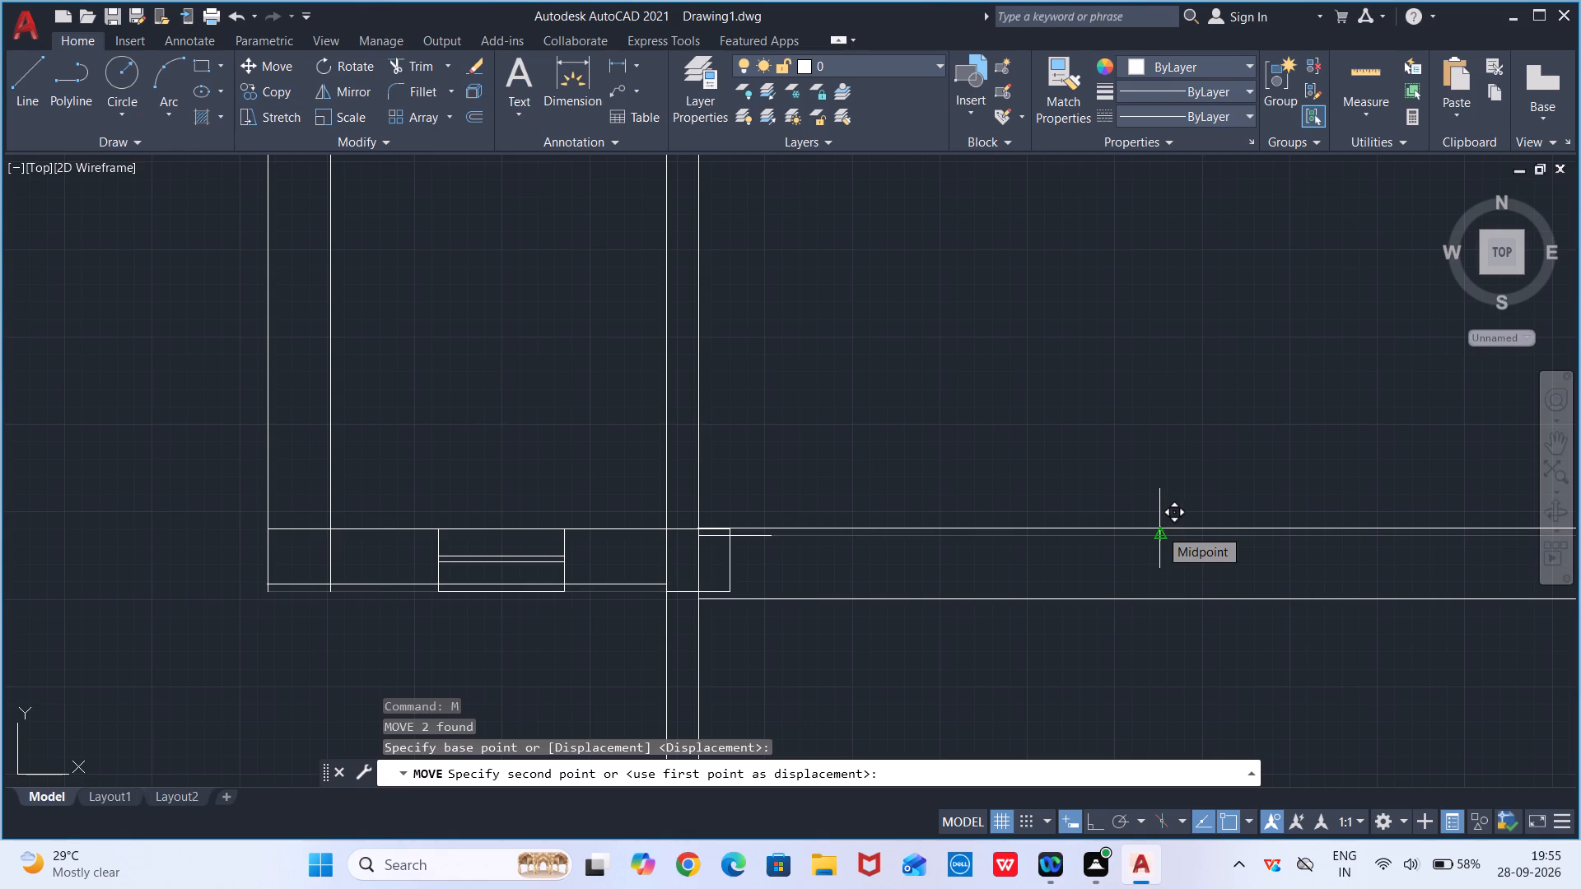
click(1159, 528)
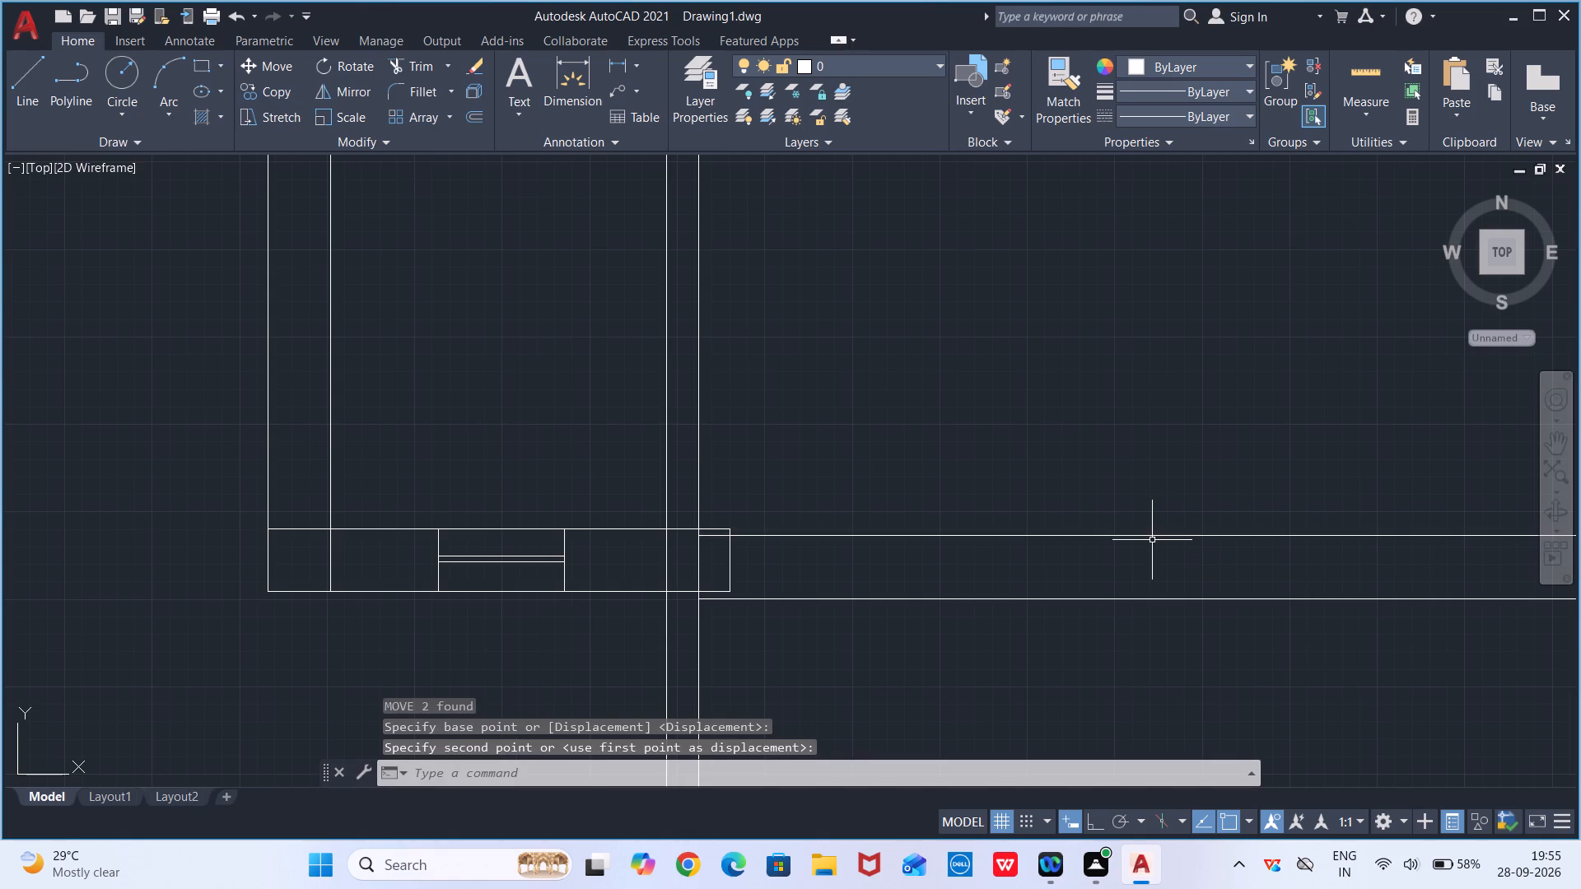
Erase both long lines of the bottom wall right of the central partition and their short leftover pieces at the new square.
click(1153, 536)
key(Delete)
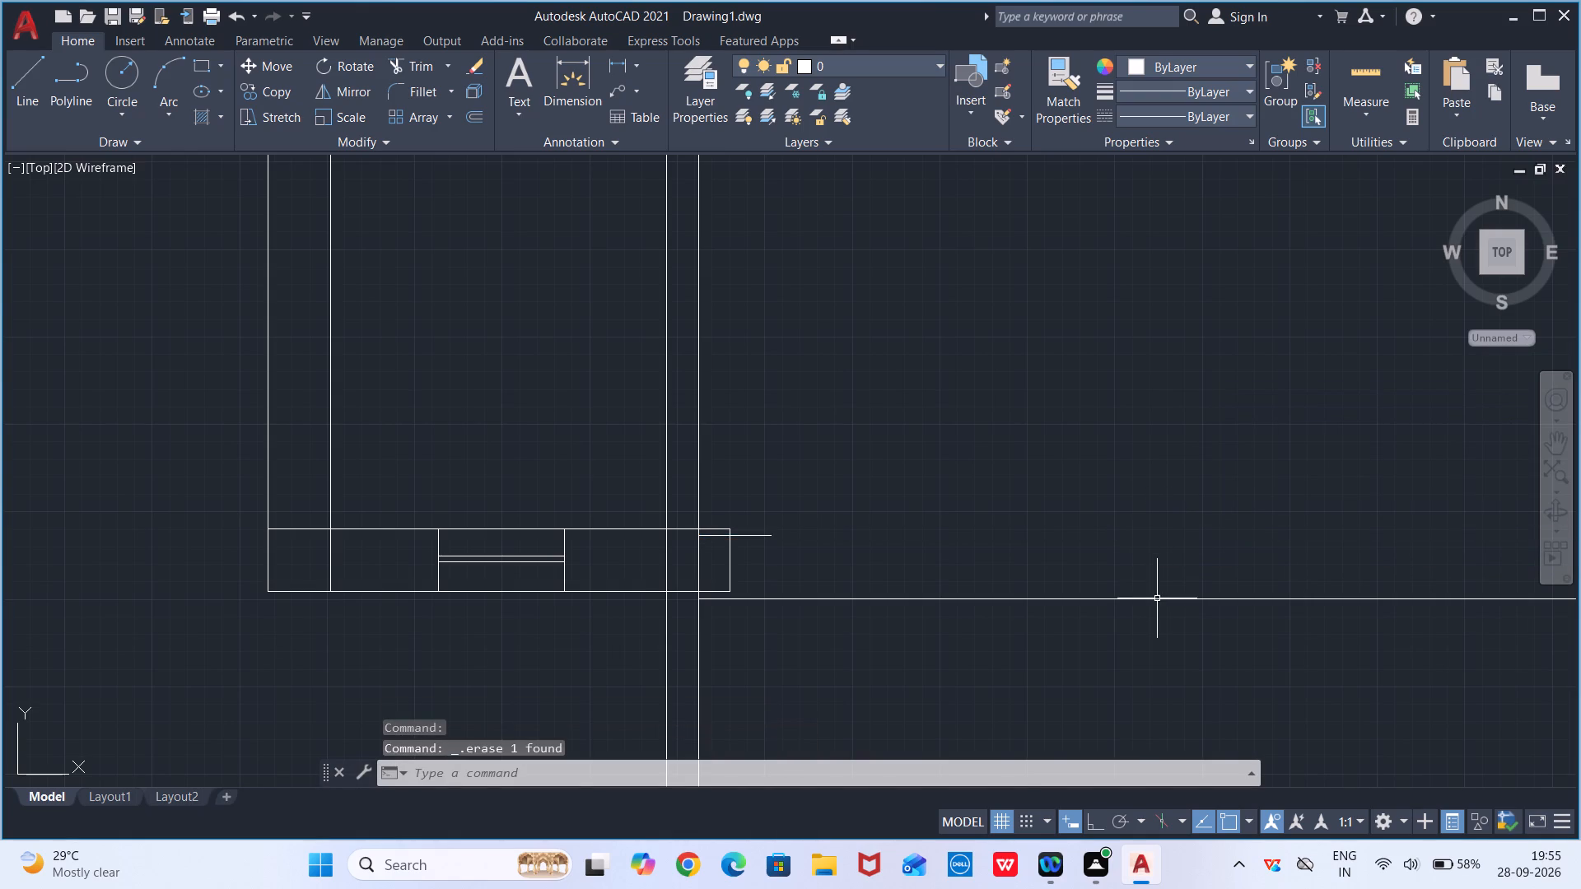
click(1157, 599)
key(Delete)
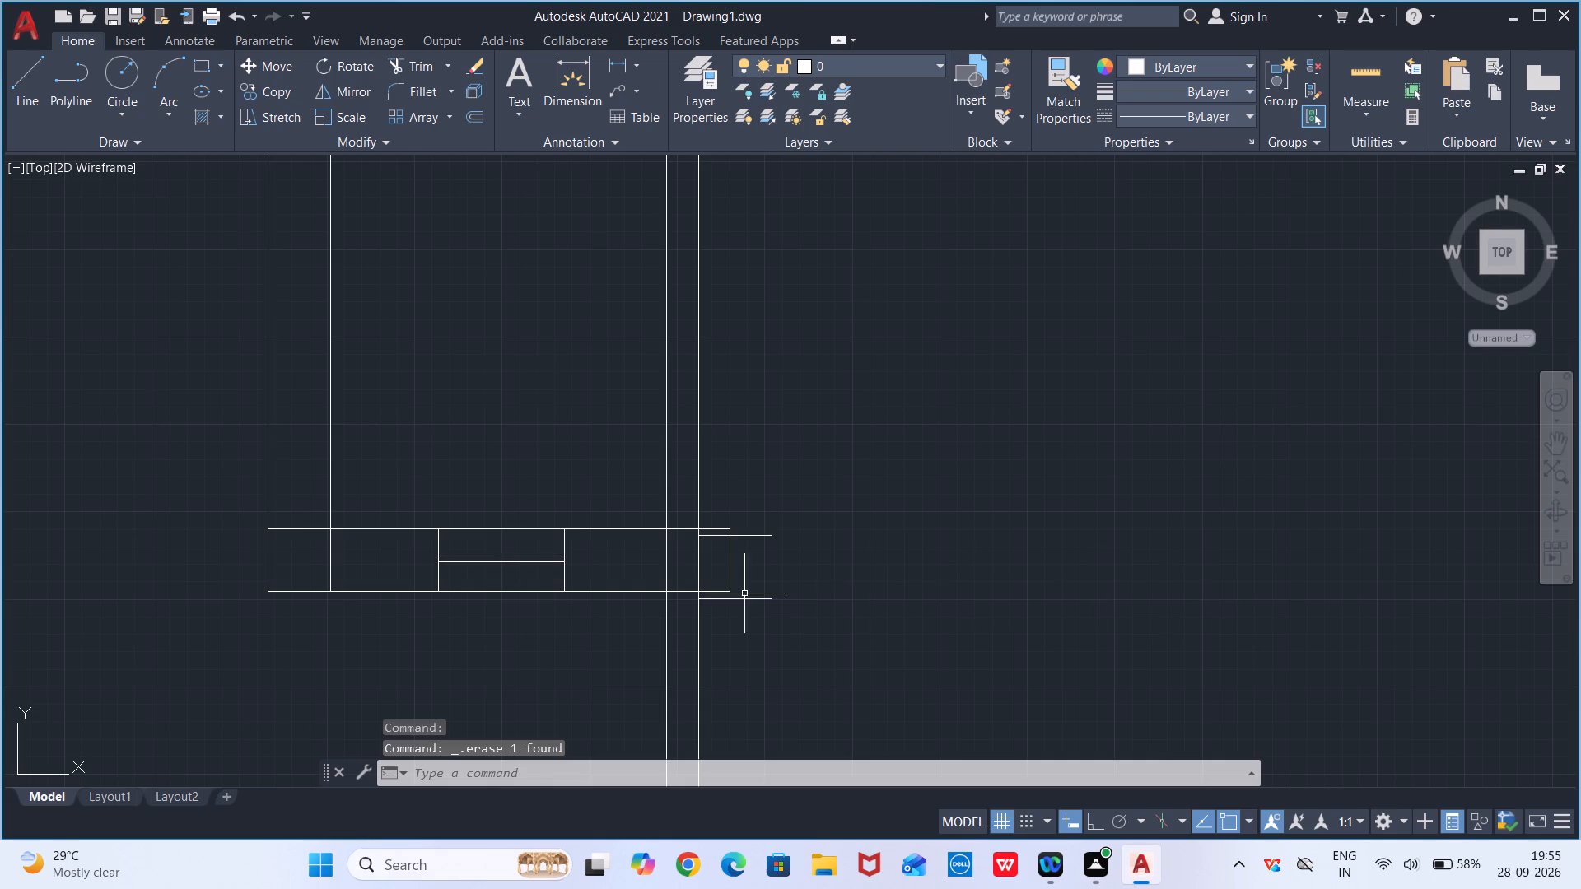
click(741, 535)
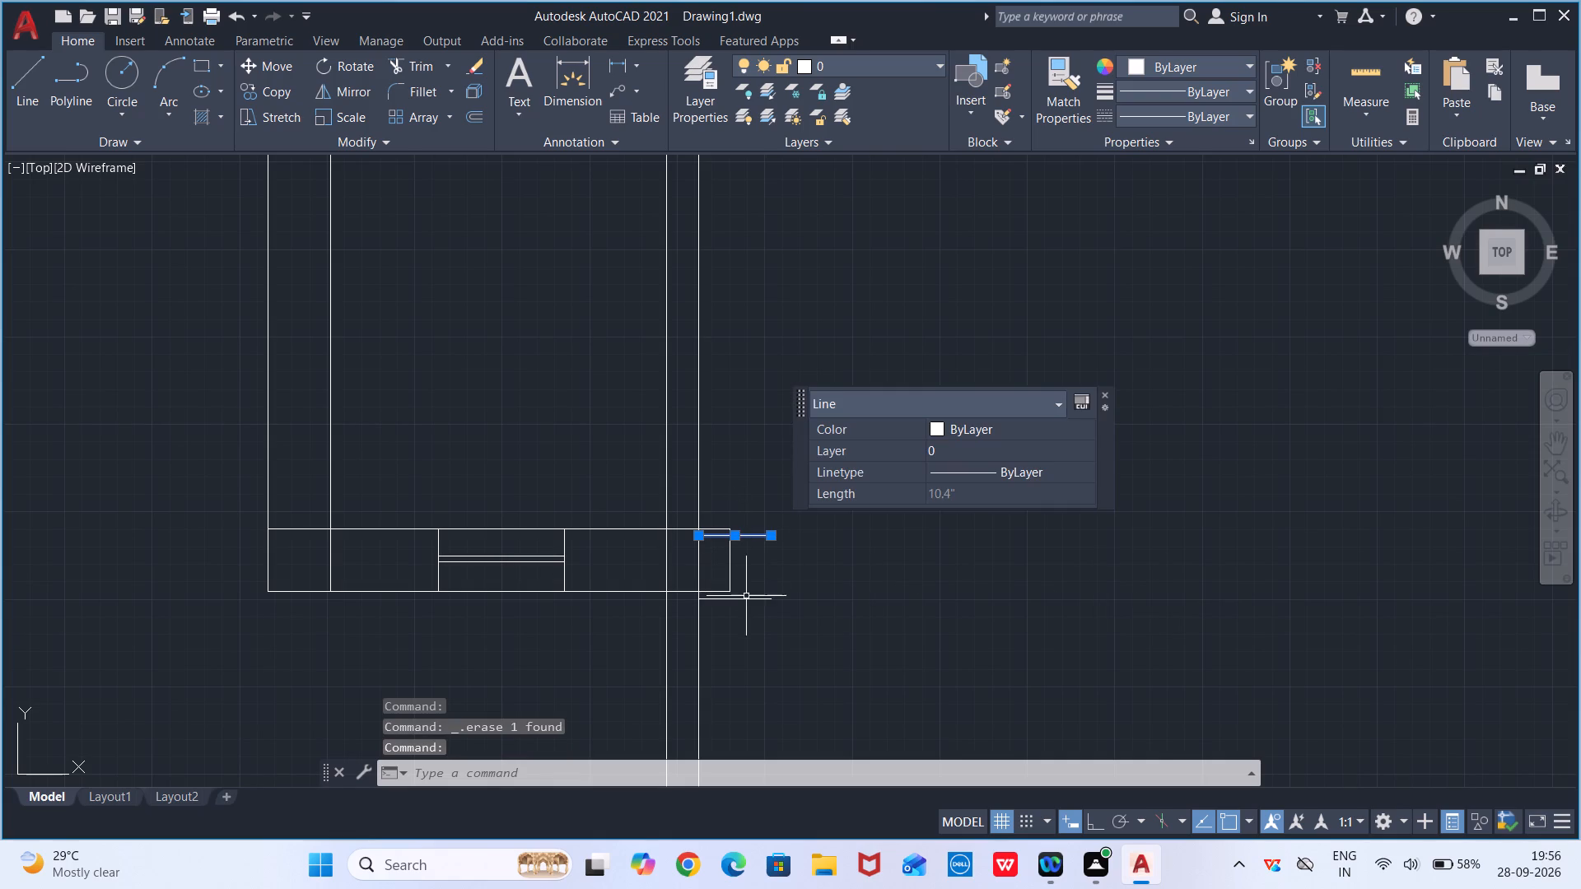
click(746, 599)
key(Delete)
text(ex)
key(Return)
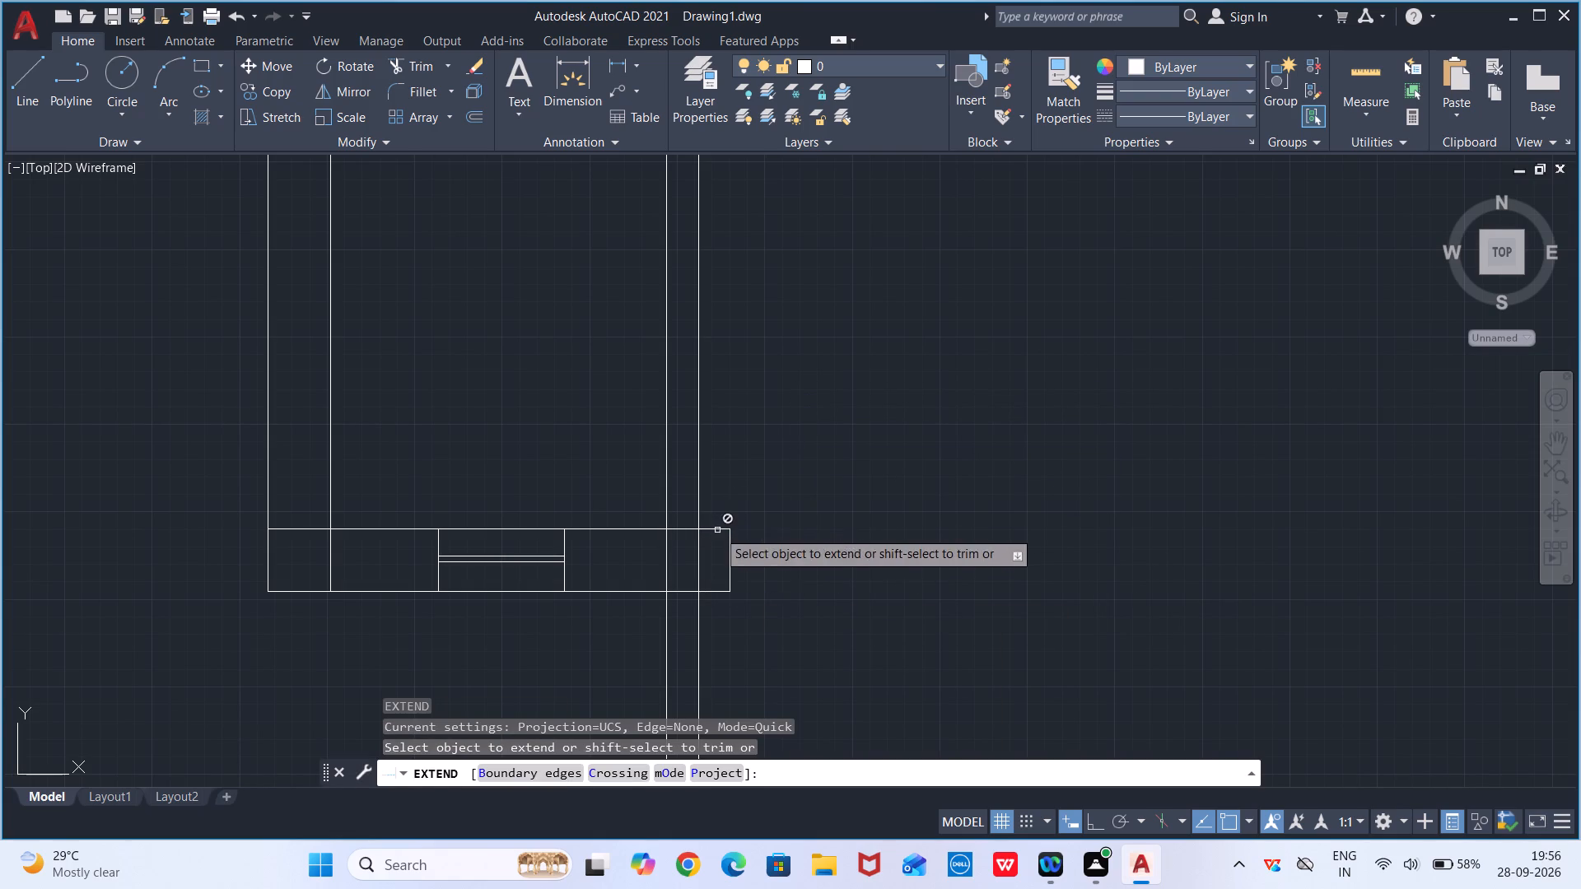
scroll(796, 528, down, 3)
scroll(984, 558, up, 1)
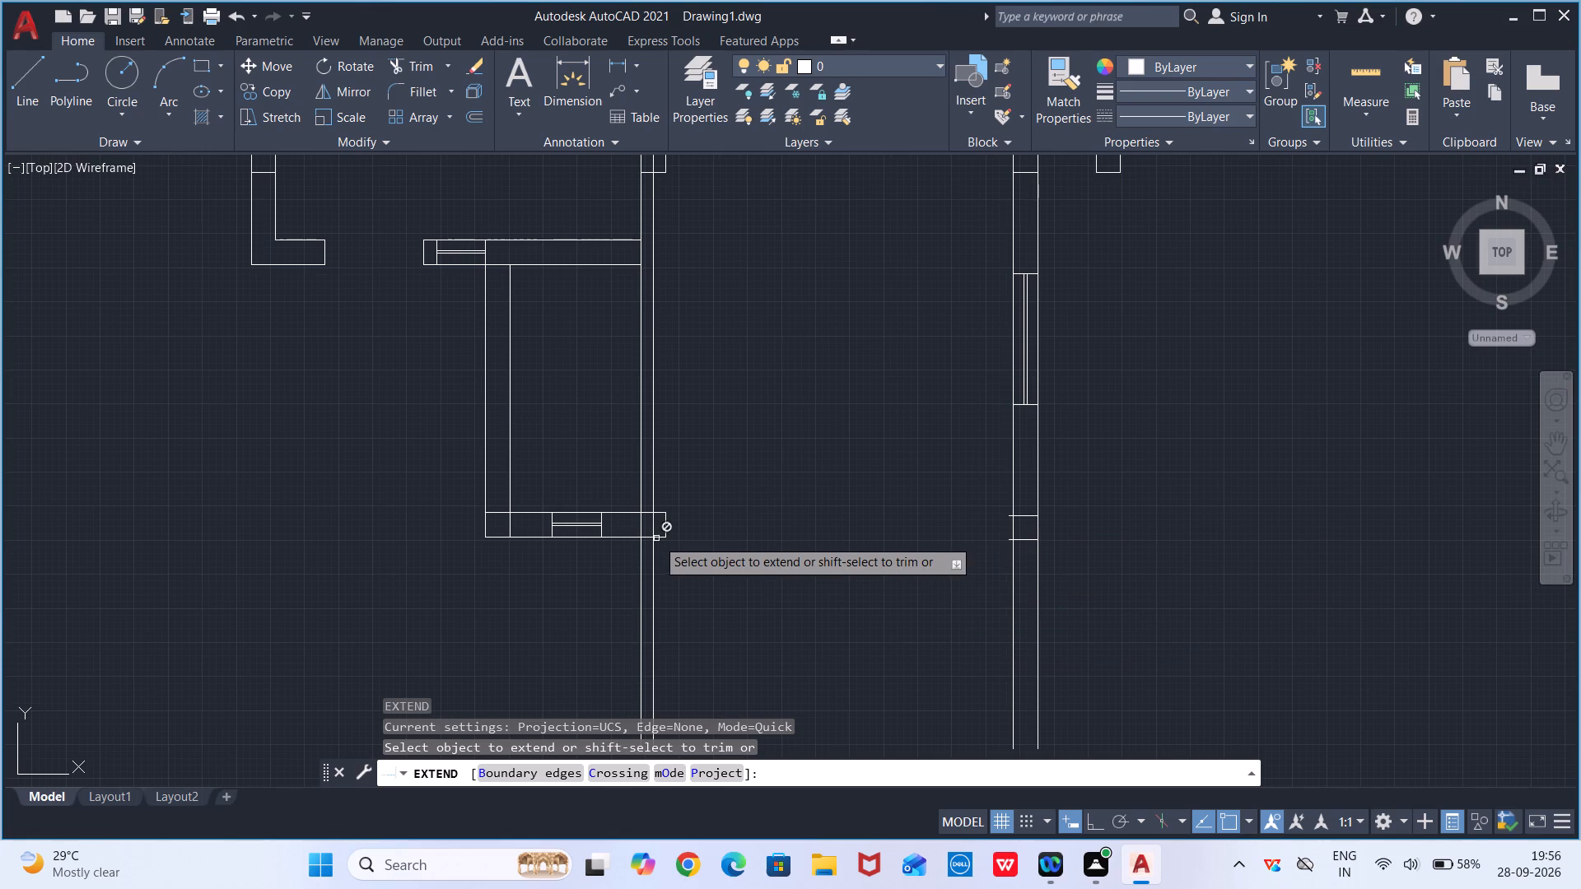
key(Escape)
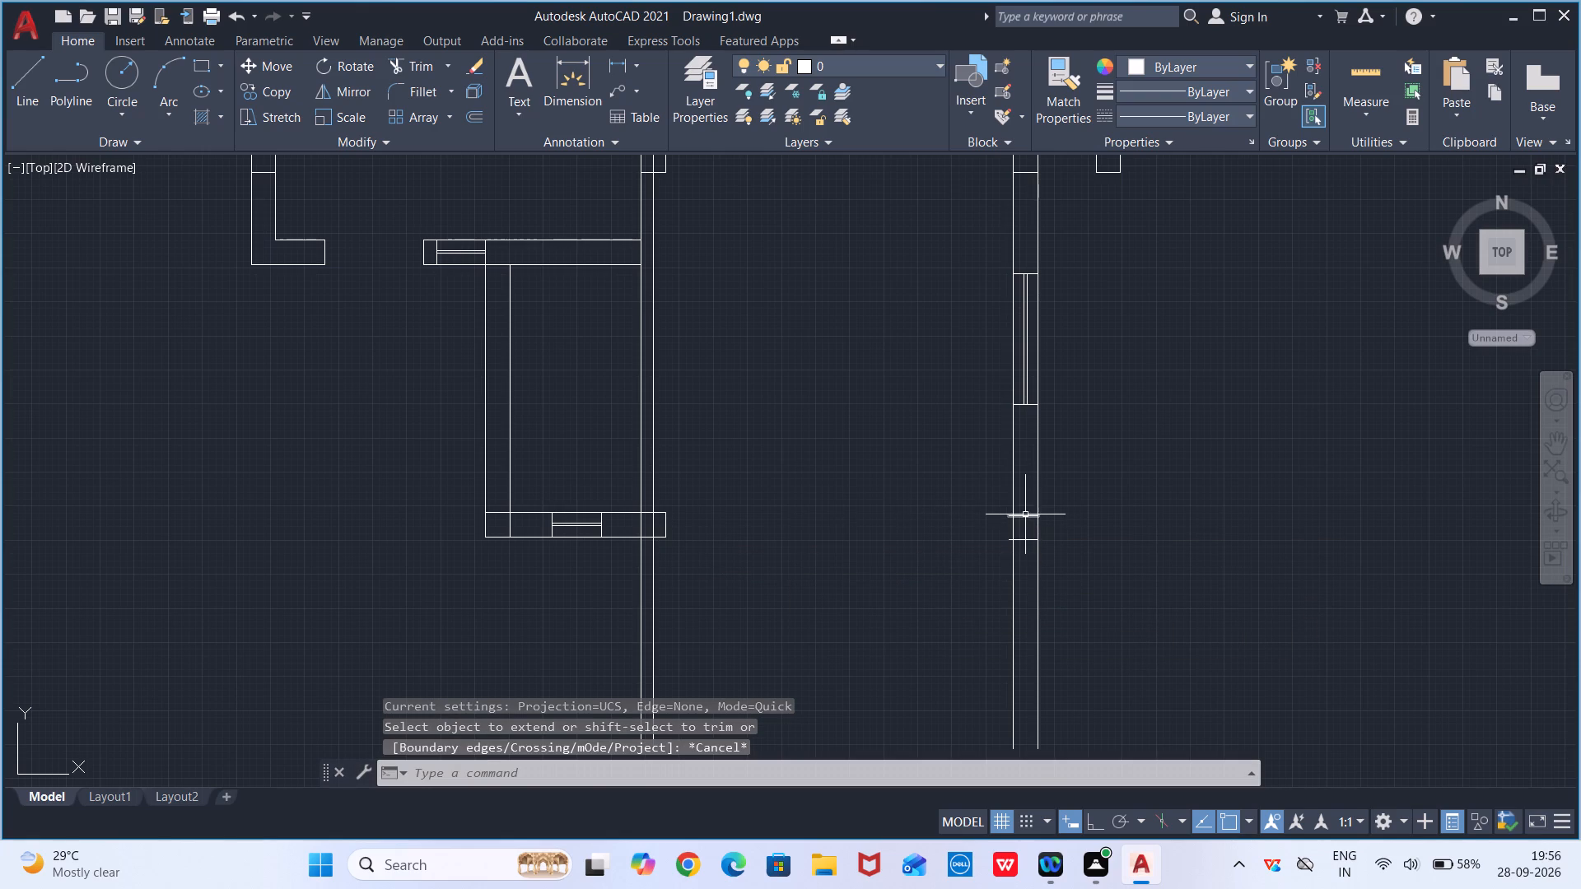
Erase the two short leftover bottom wall lines crossing the right exterior wall below its lower window.
click(1023, 514)
click(1026, 541)
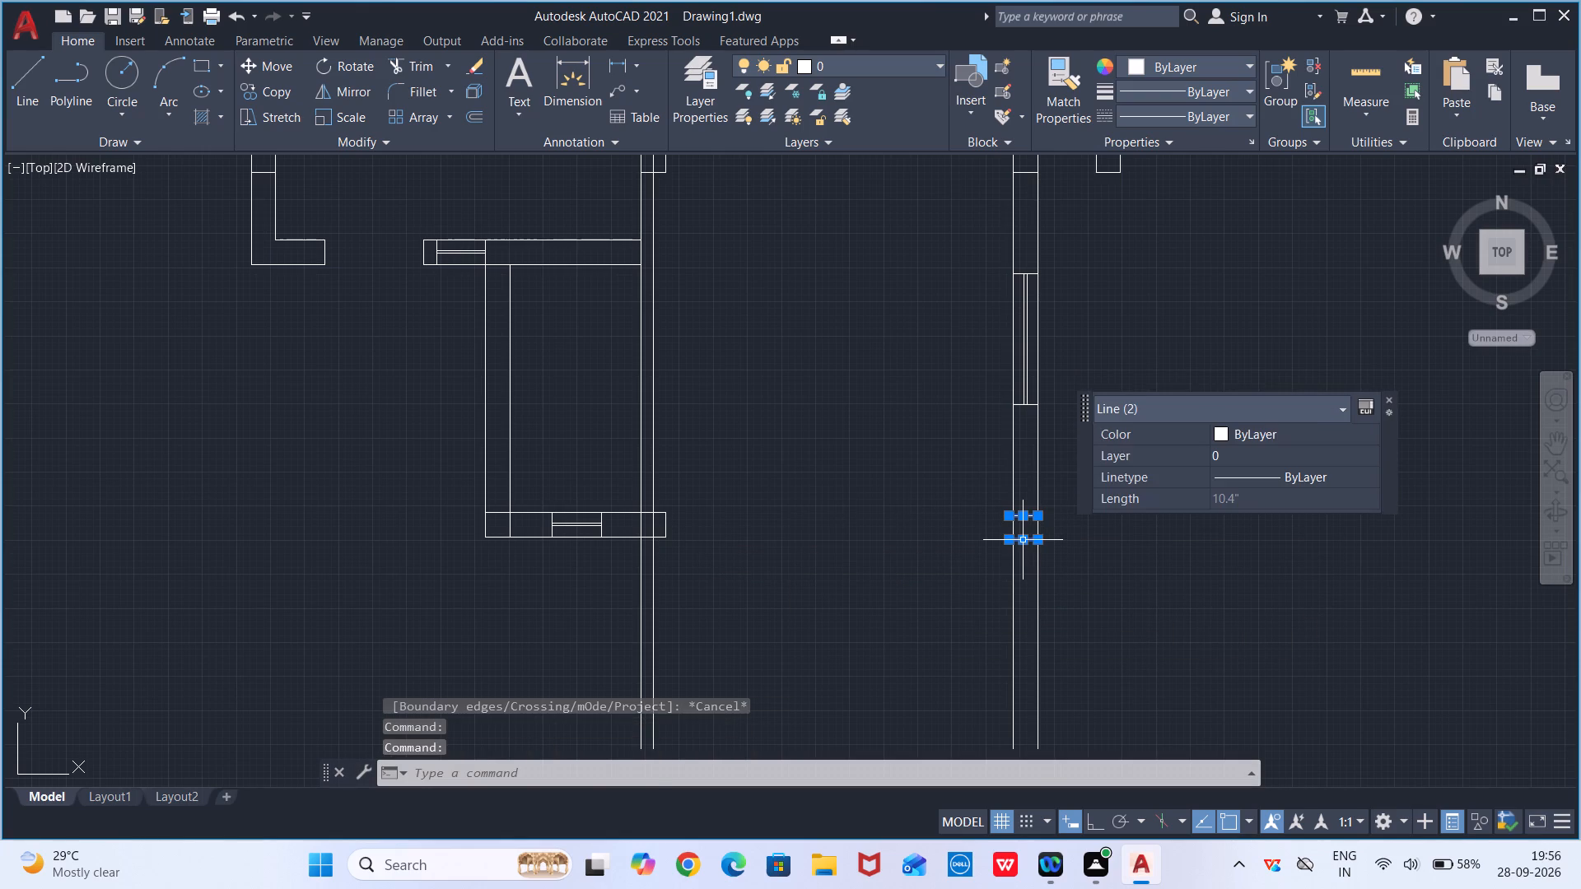
key(Delete)
Draw the 9" bottom wall from the square on the central partition to the right exterior wall's outer line, back to the square's top corner.
key(l)
key(Return)
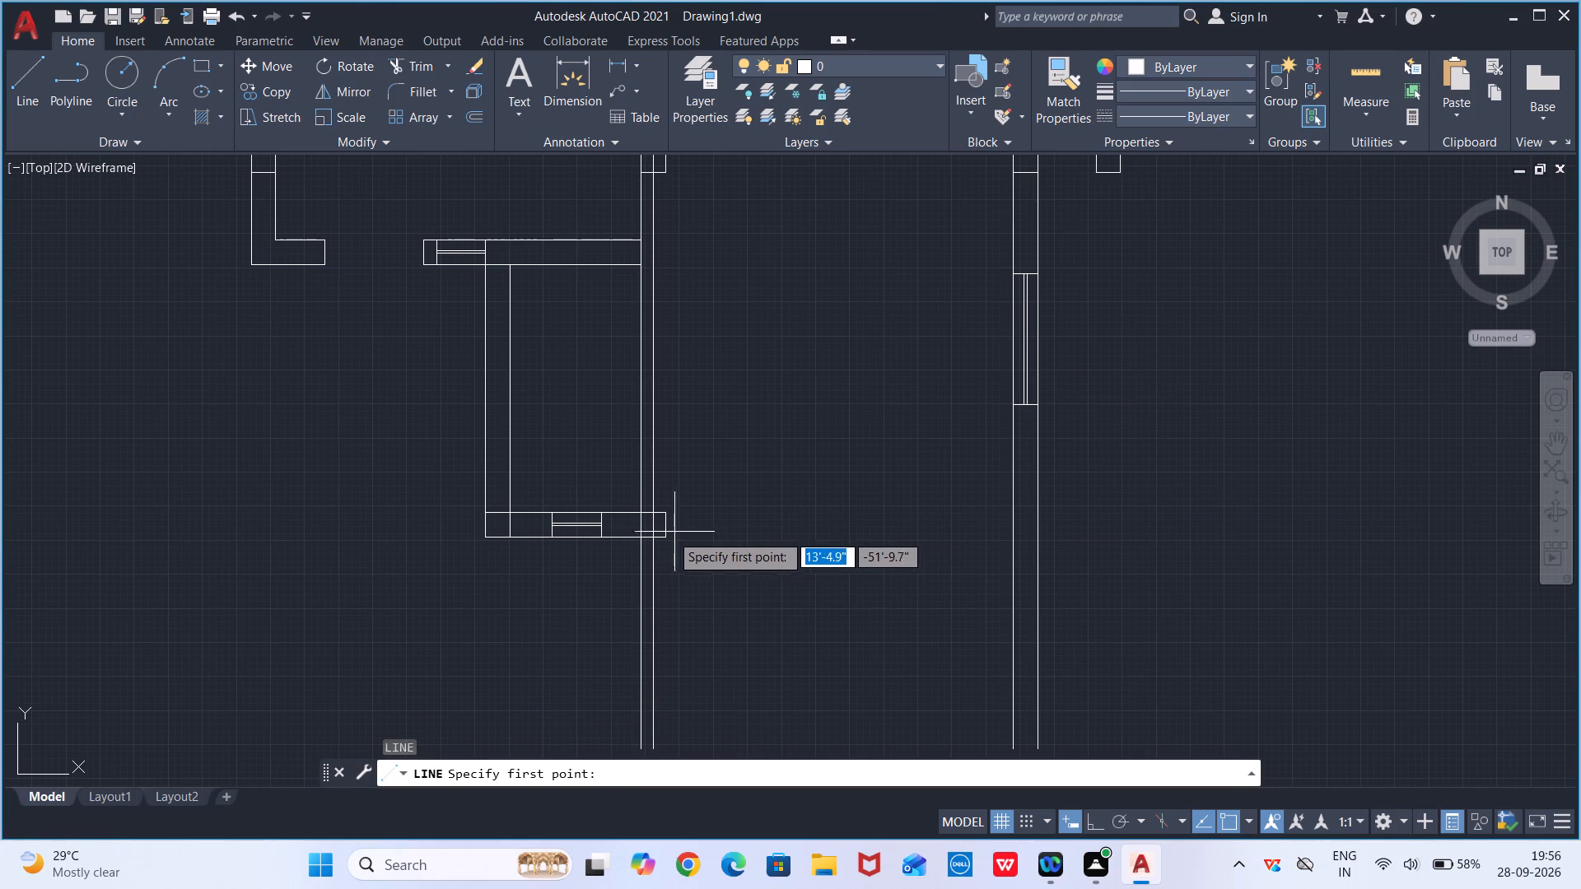
click(665, 541)
click(1097, 820)
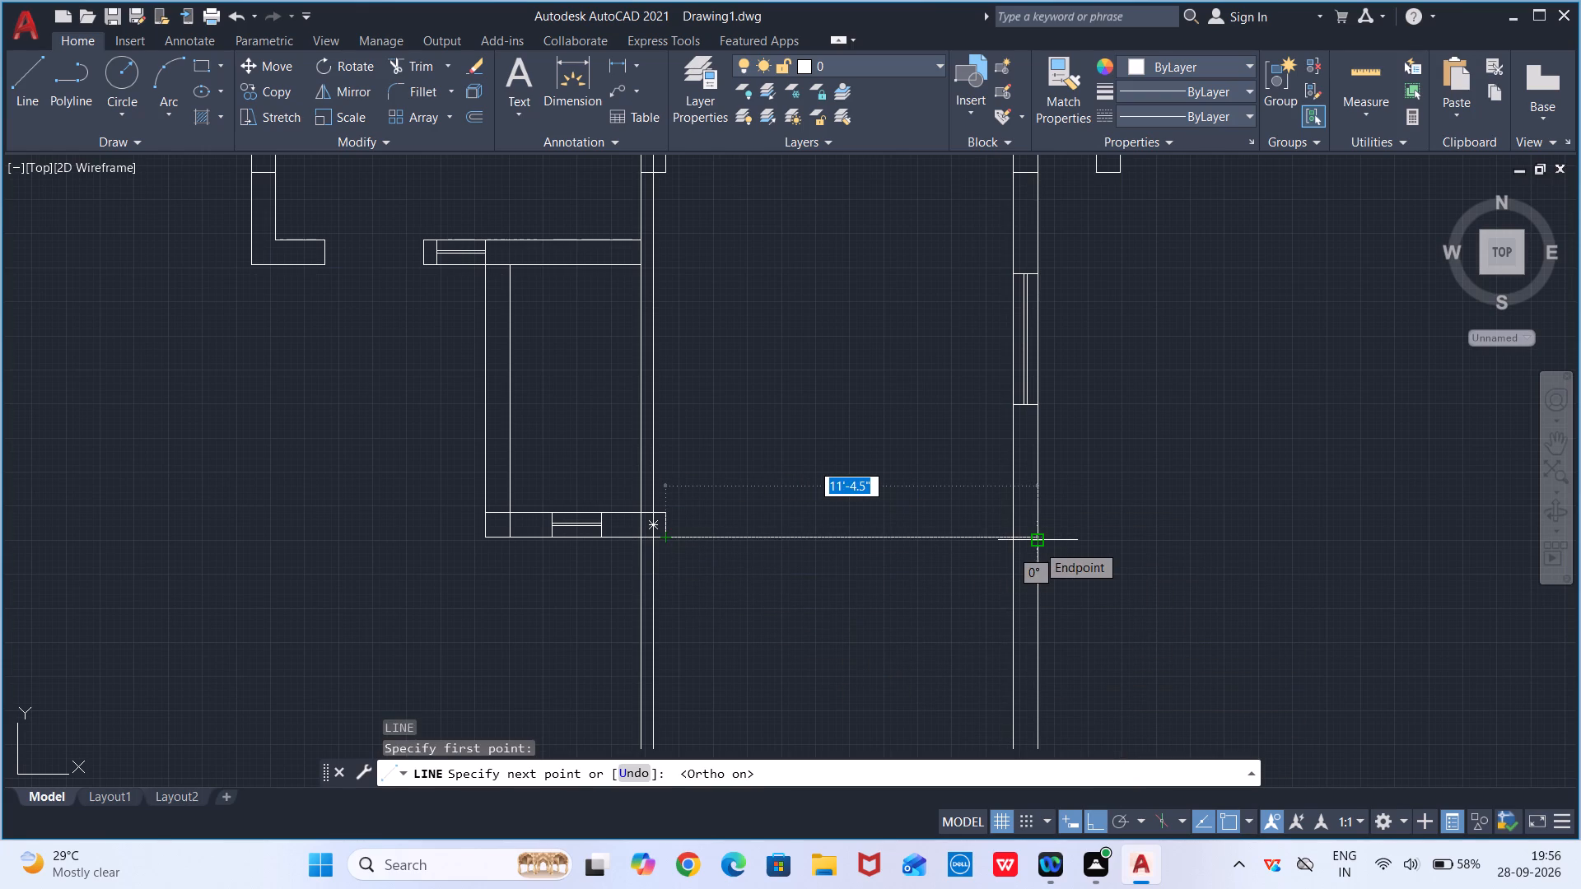
click(1037, 544)
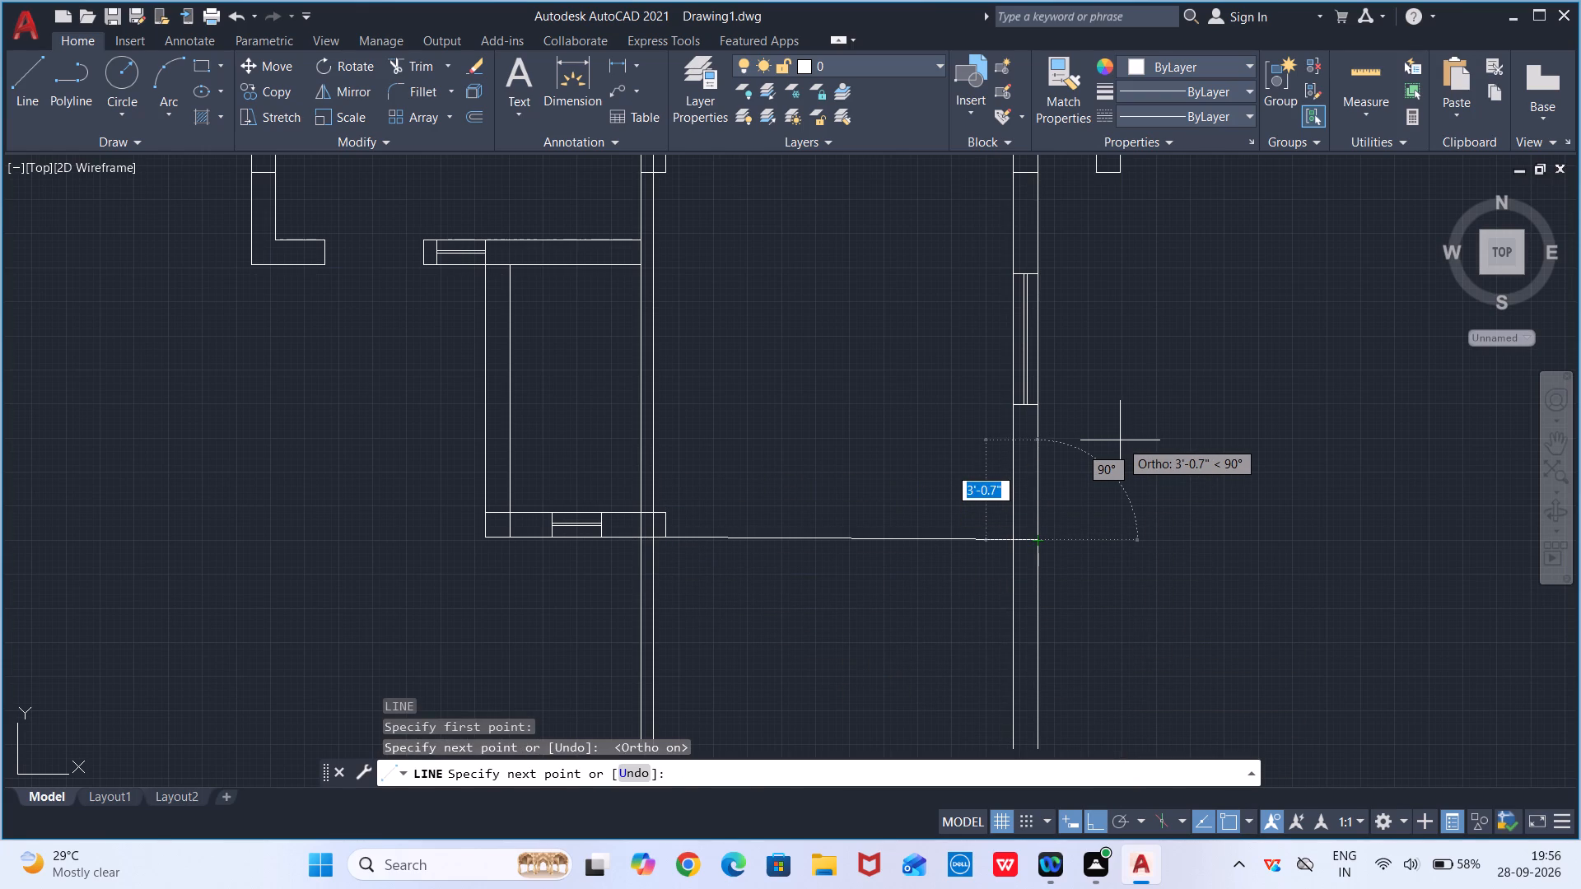
key(ctrl+z)
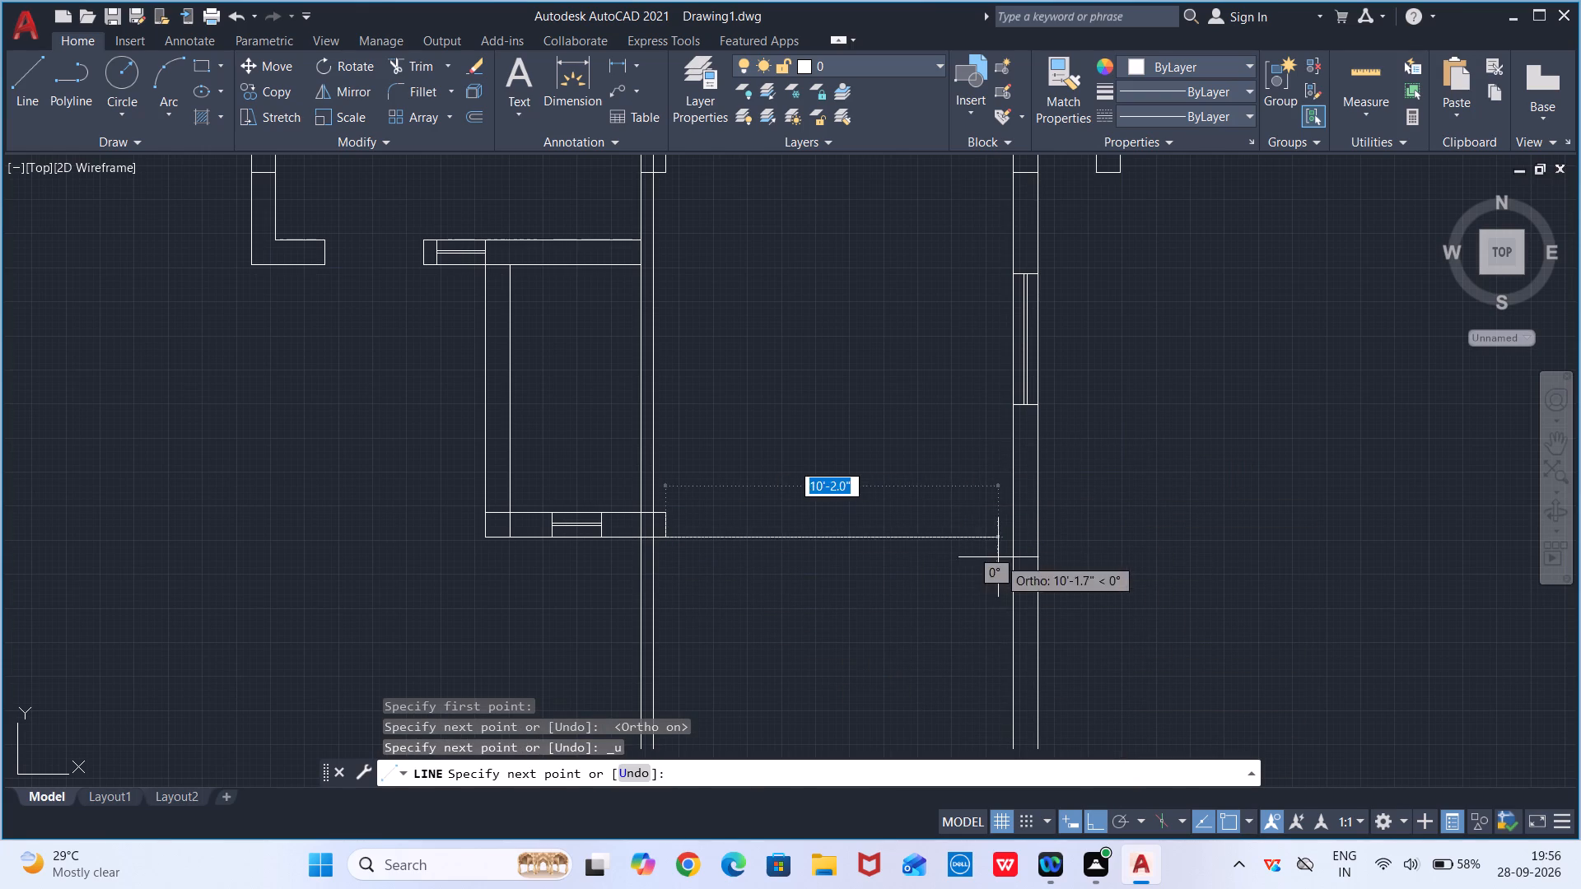
scroll(1015, 538, up, 2)
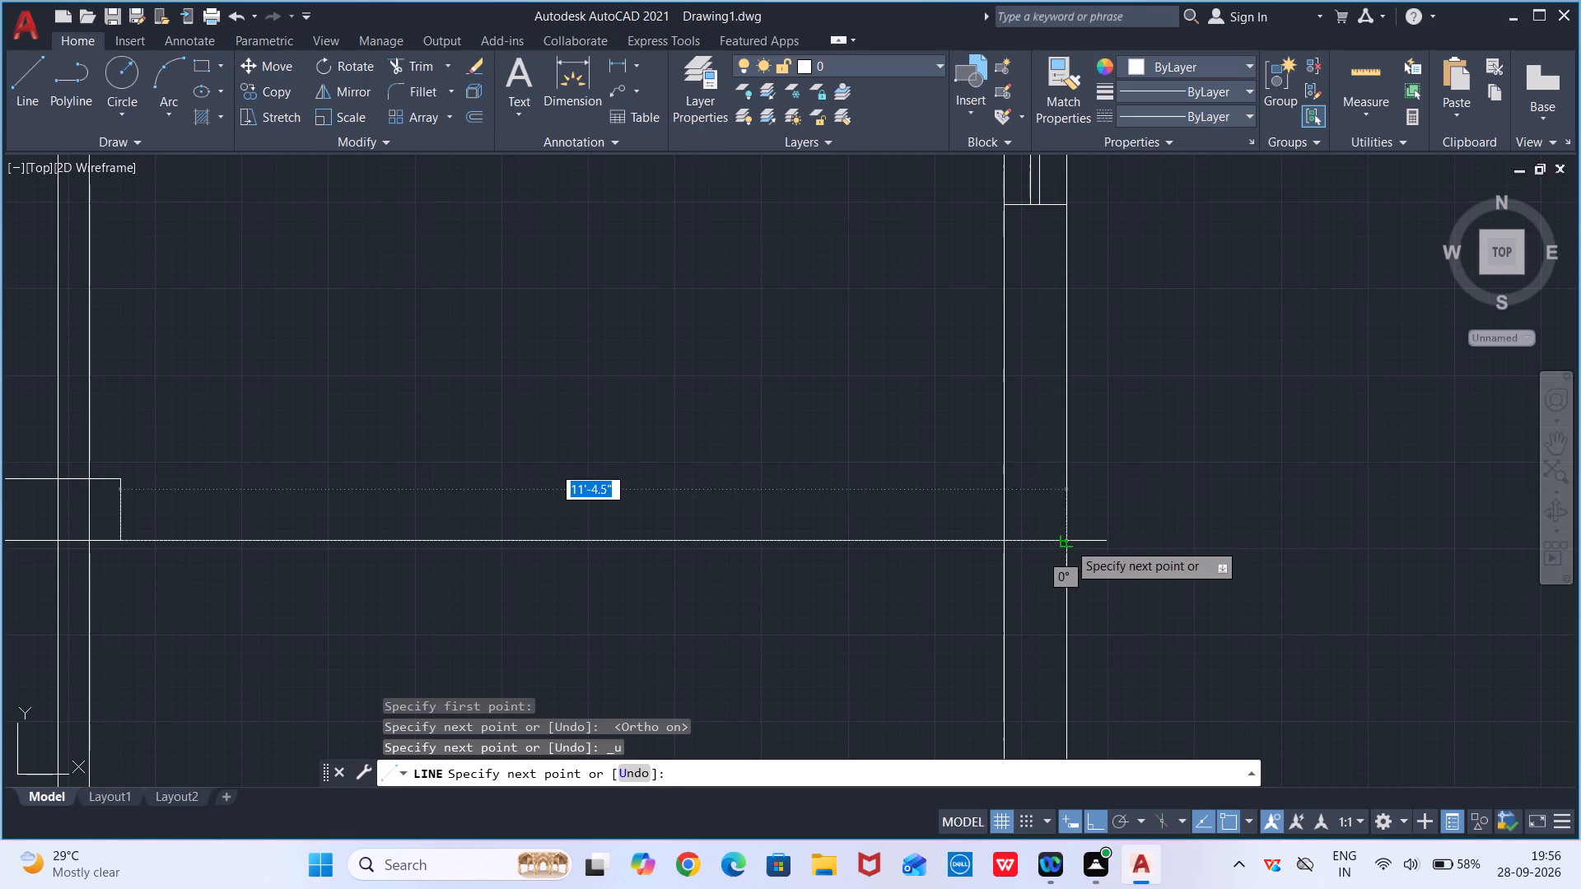
click(1068, 543)
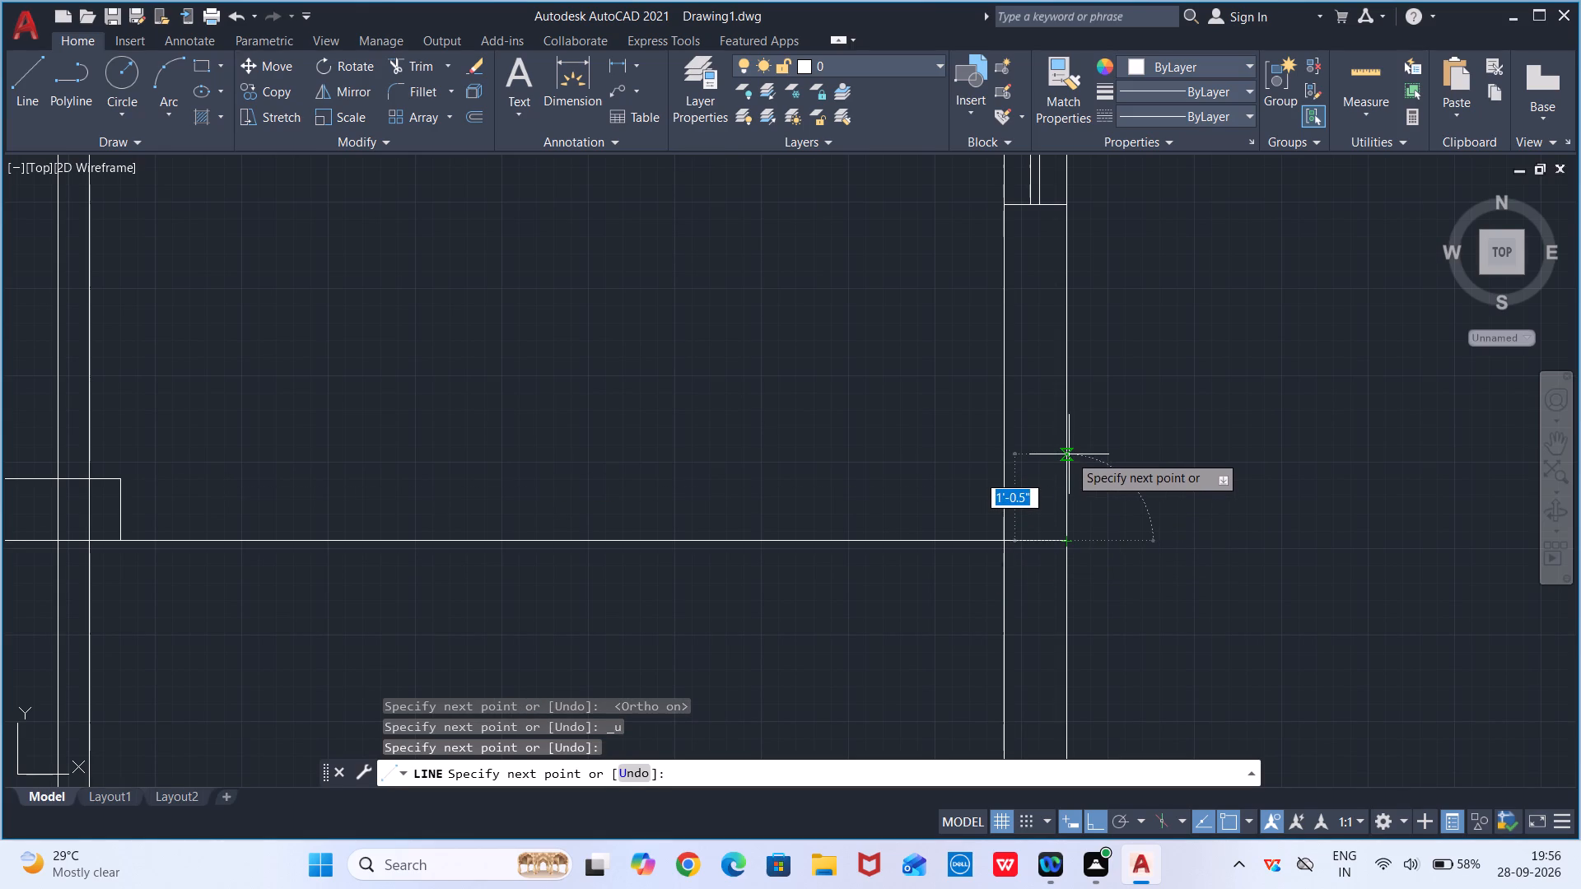
key(9)
key(shift+quotedbl)
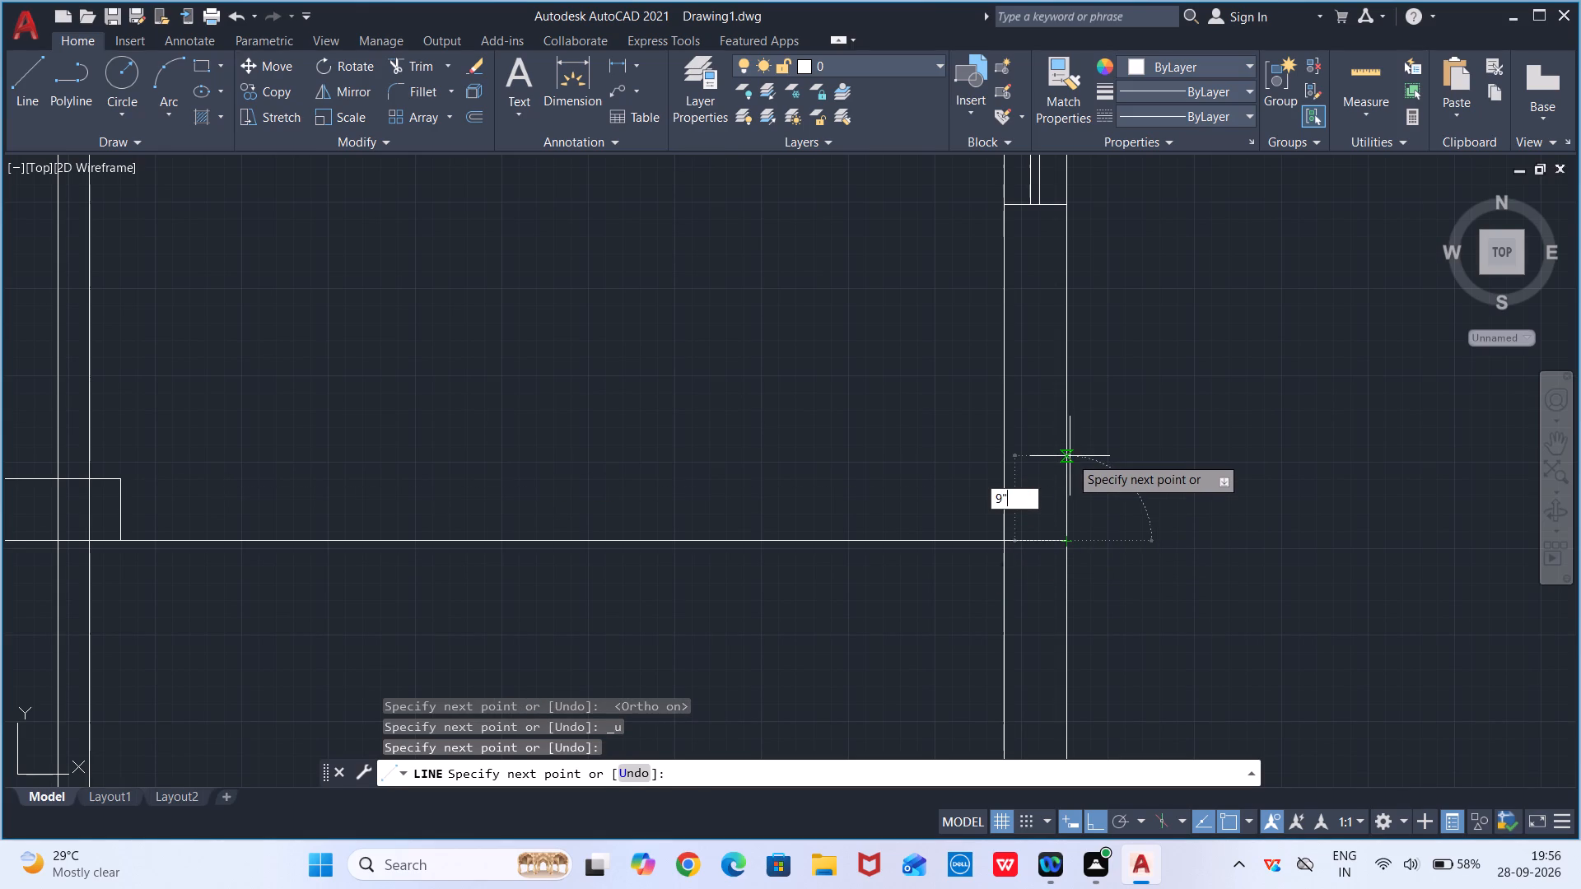
key(Return)
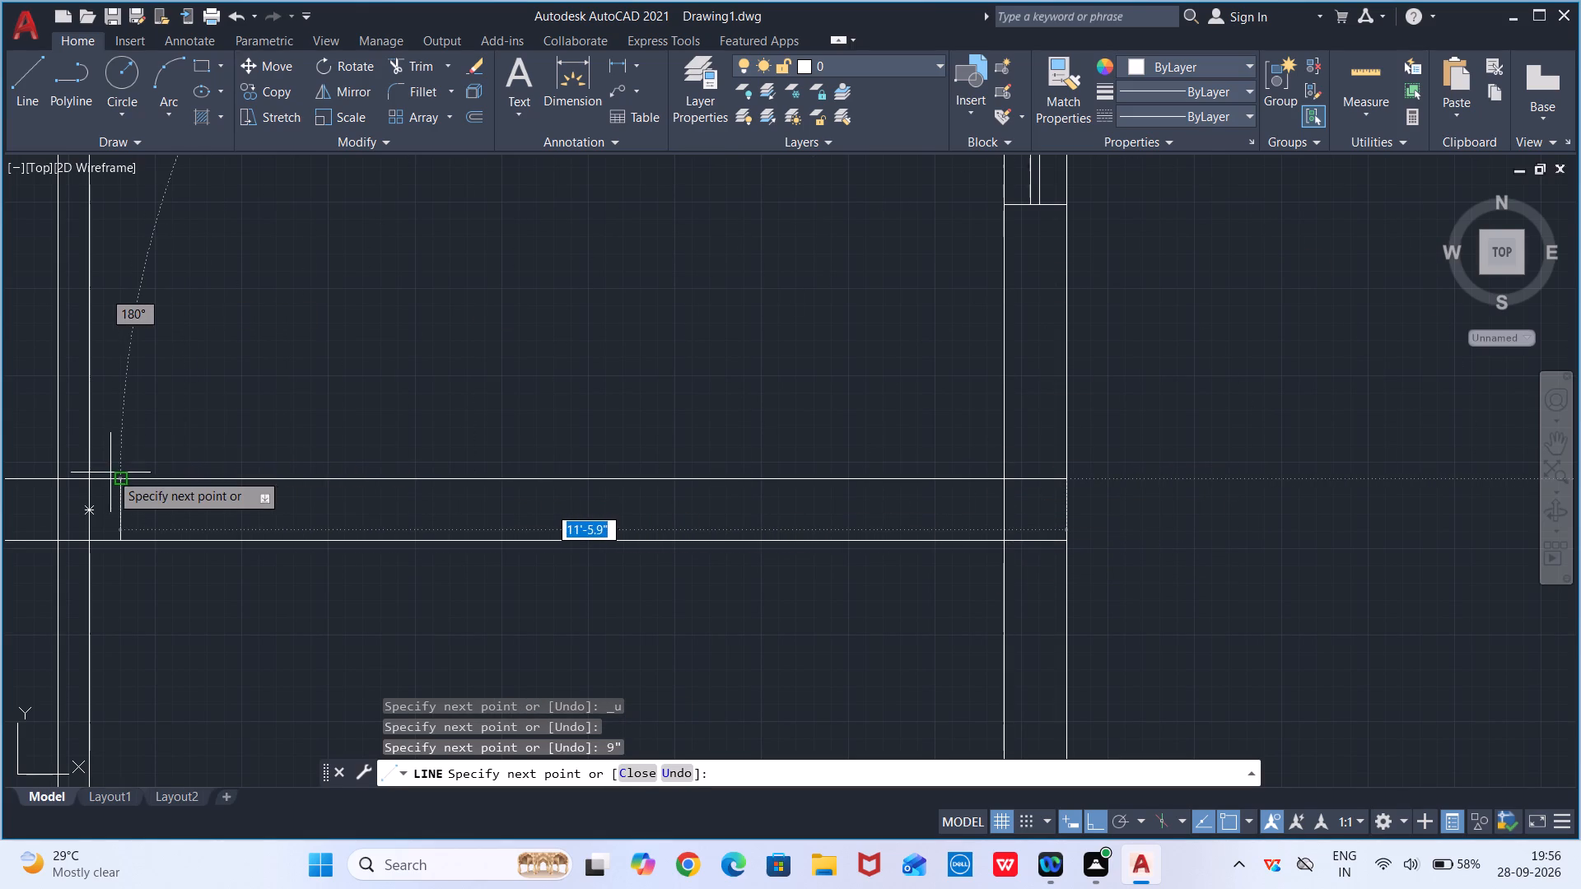
click(122, 474)
key(Escape)
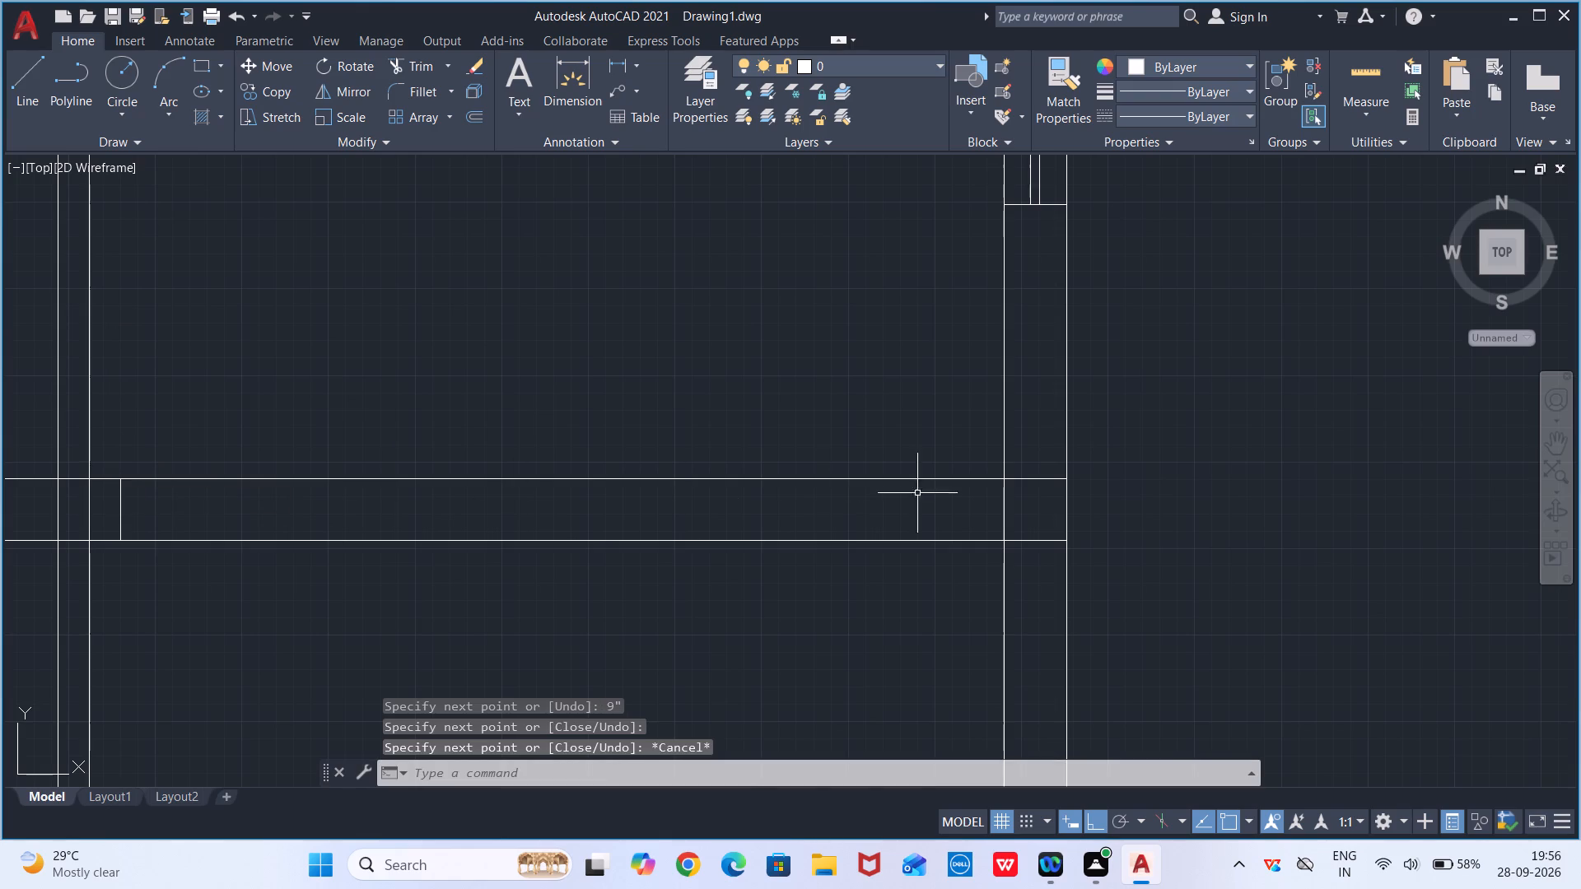
Examine the whole floor plan and the small room's partitions beside the right exterior wall.
scroll(1102, 493, down, 2)
middle_drag(896, 519, 945, 508)
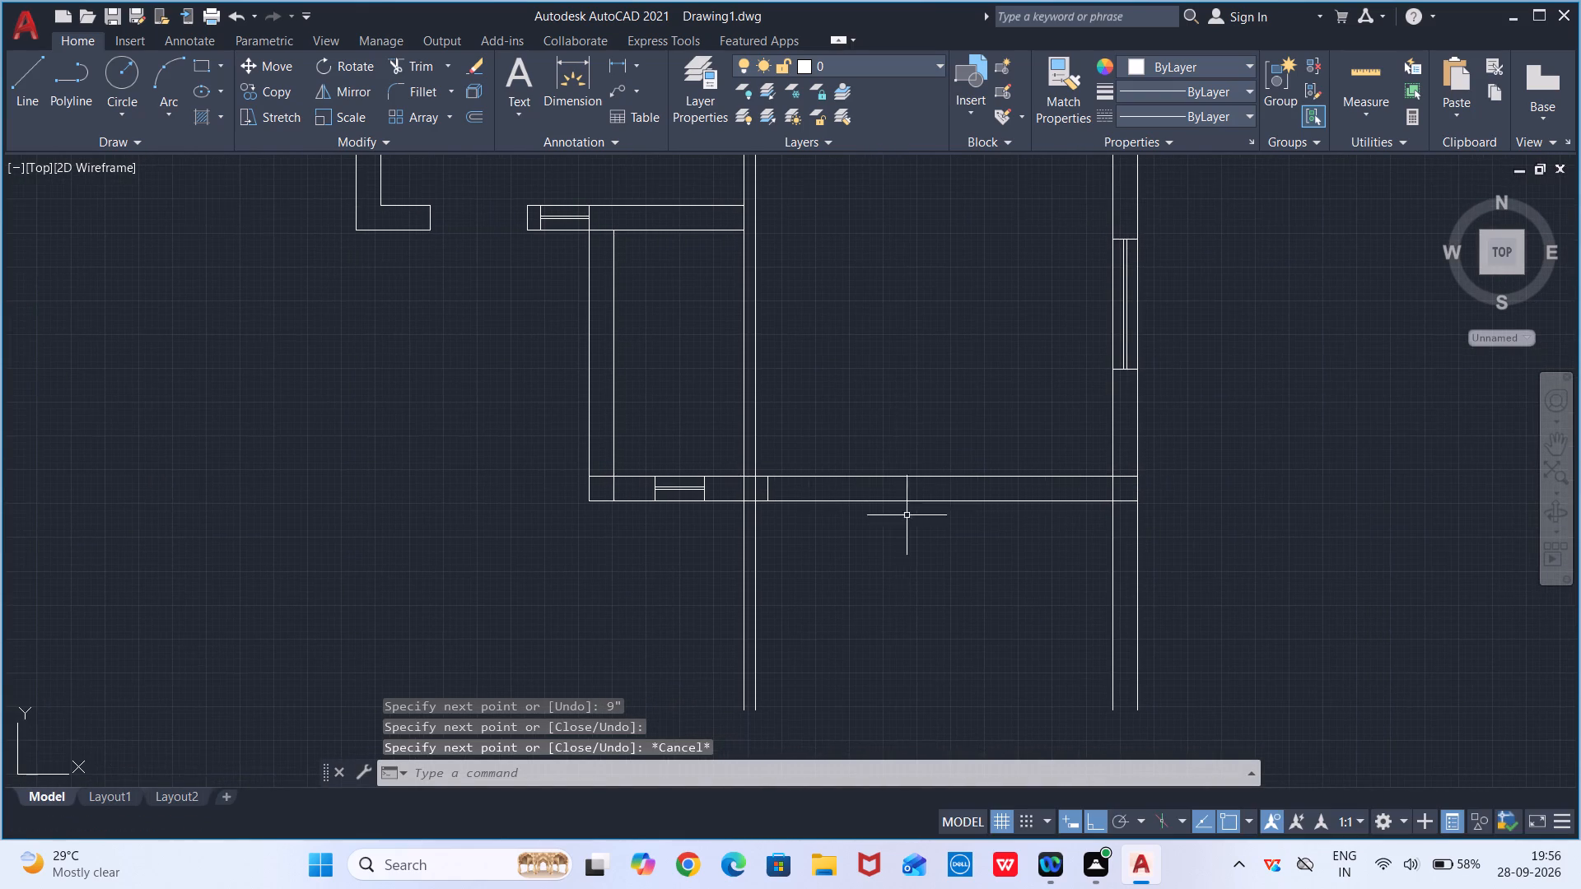
scroll(858, 535, down, 2)
middle_drag(878, 471, 842, 546)
scroll(878, 471, down, 1)
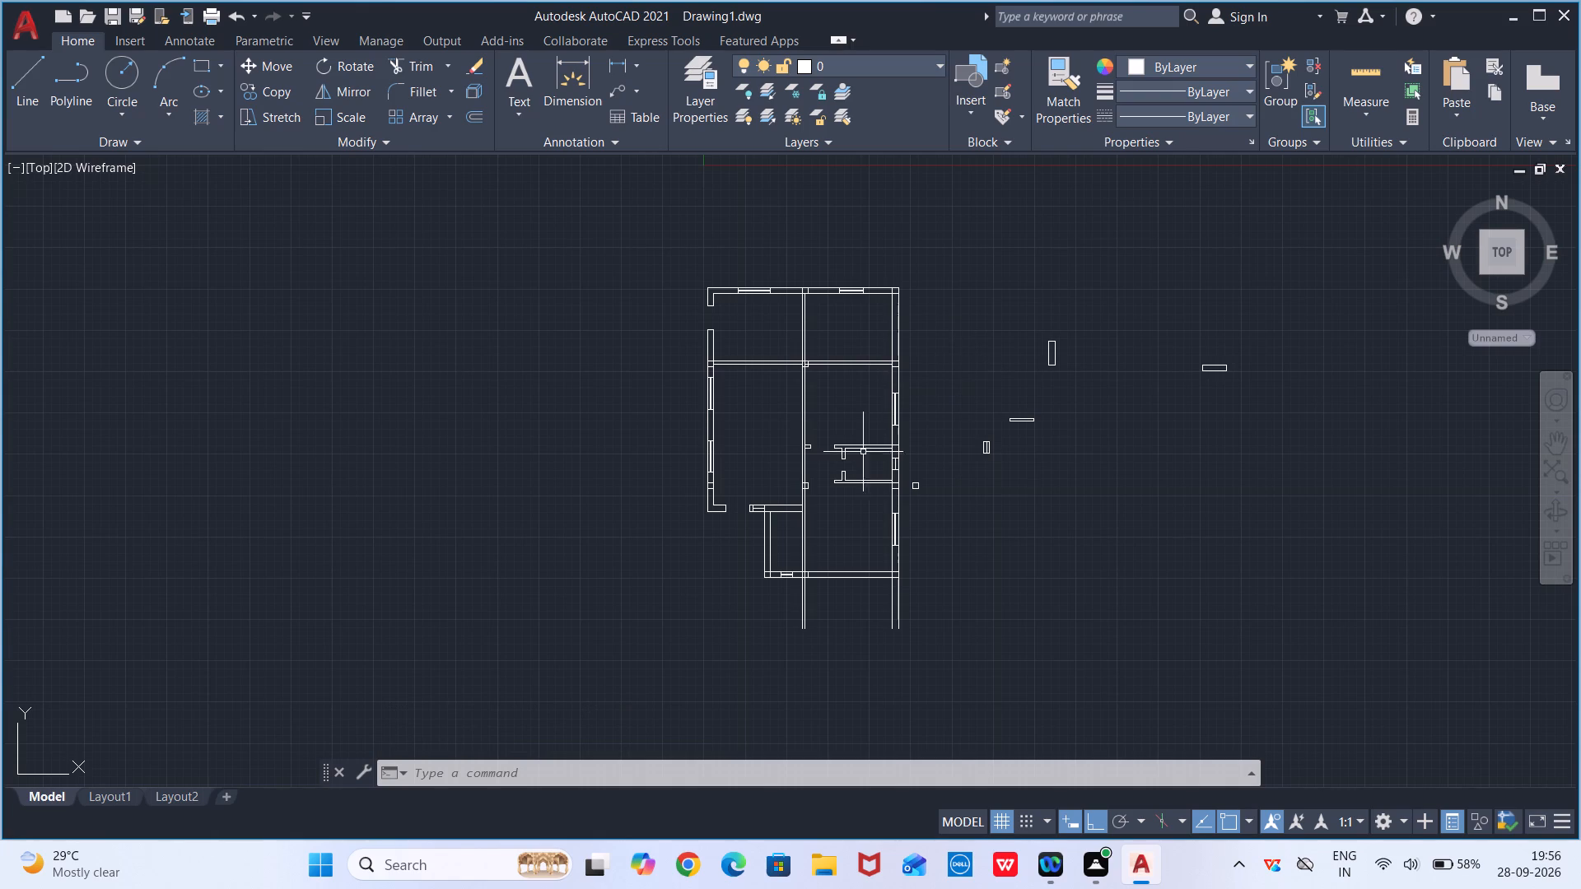
scroll(856, 483, up, 1)
middle_drag(856, 484, 847, 459)
scroll(847, 458, up, 2)
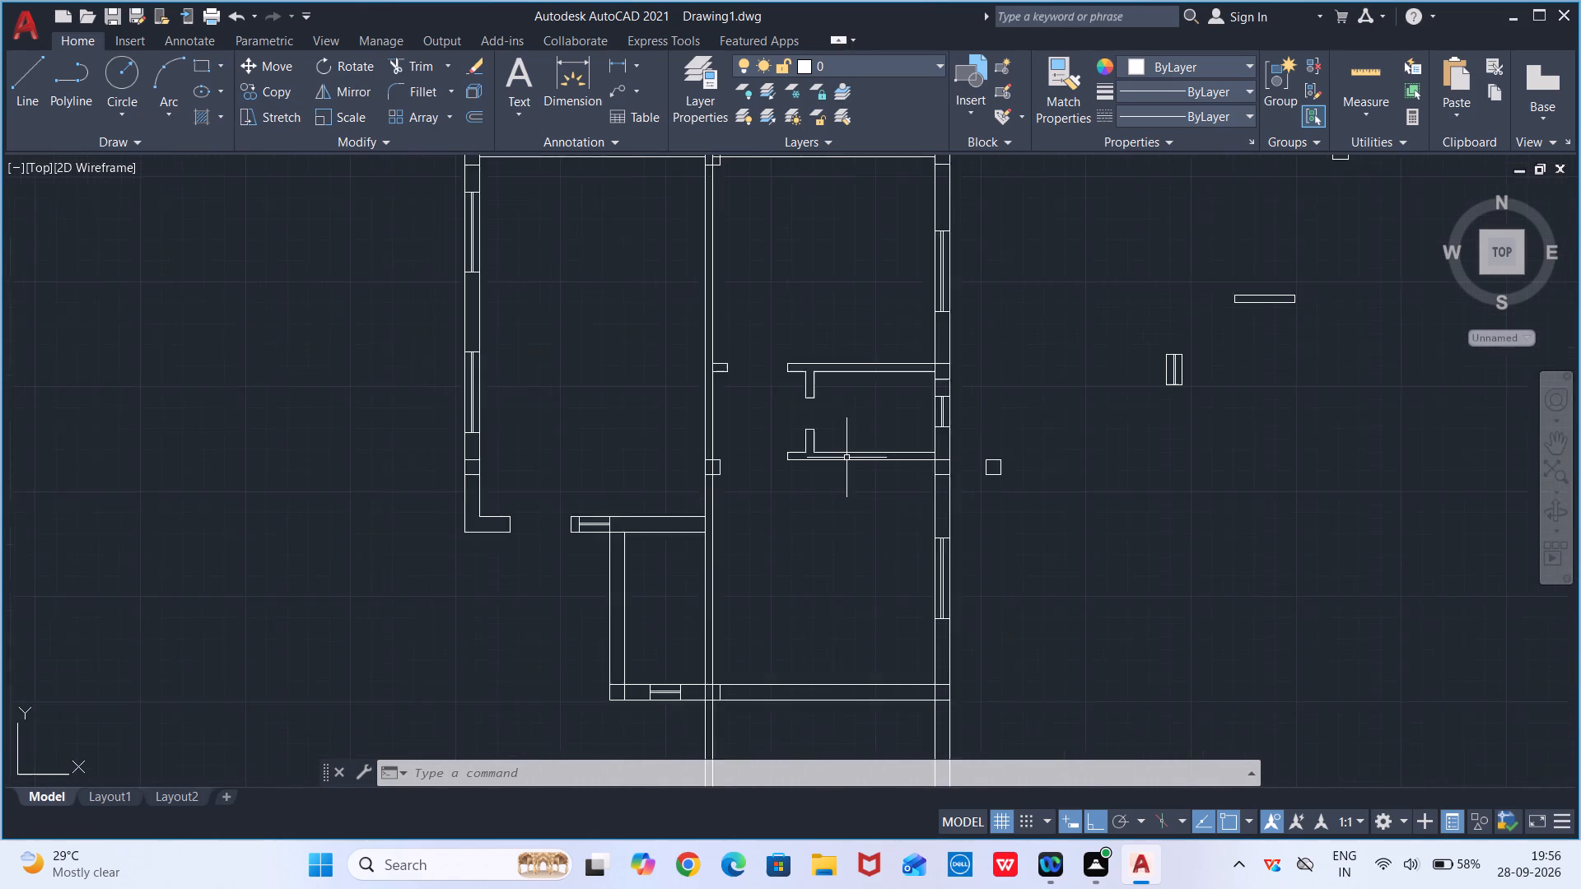
scroll(826, 427, up, 1)
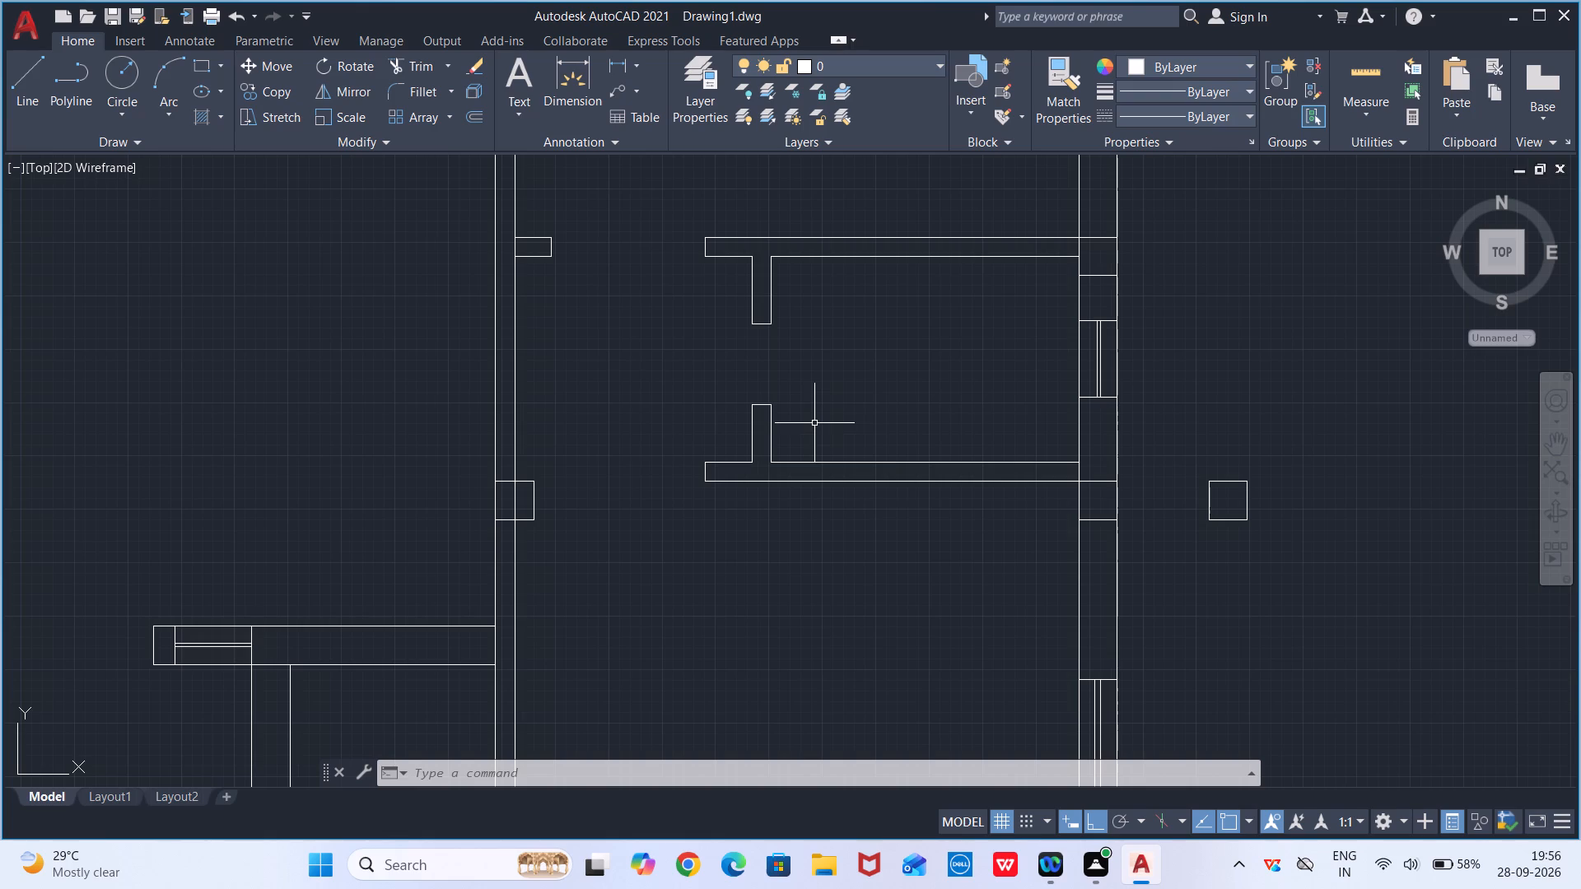
Draw two short lines across the central partition, between the entrance wall and the bottom wall, marking a door opening.
scroll(683, 514, down, 3)
middle_drag(671, 524, 697, 450)
scroll(679, 518, up, 3)
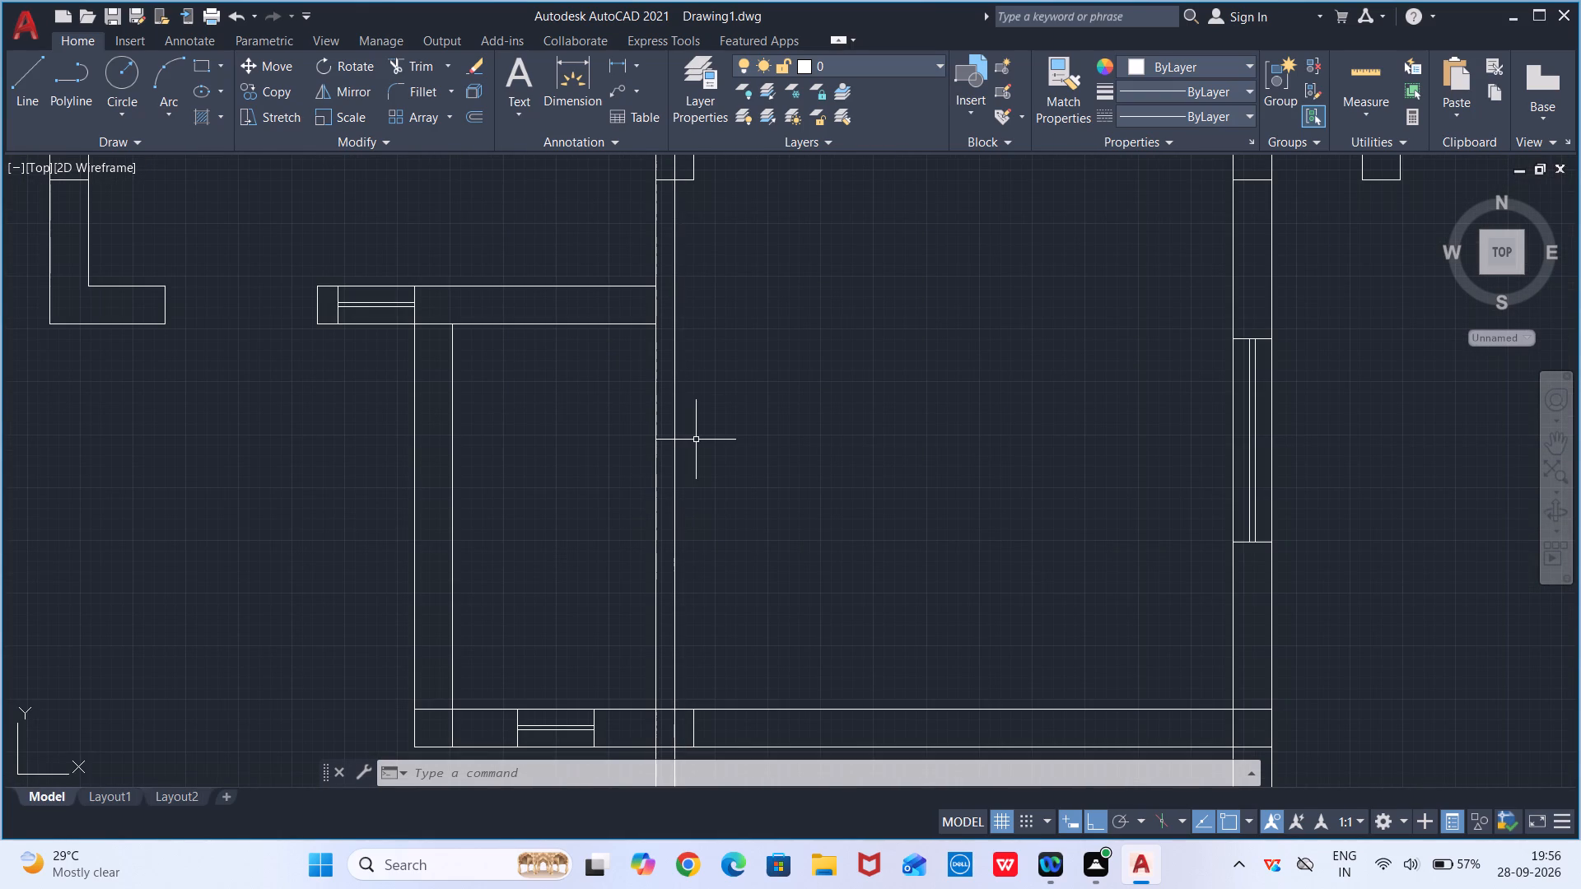
key(l)
key(Return)
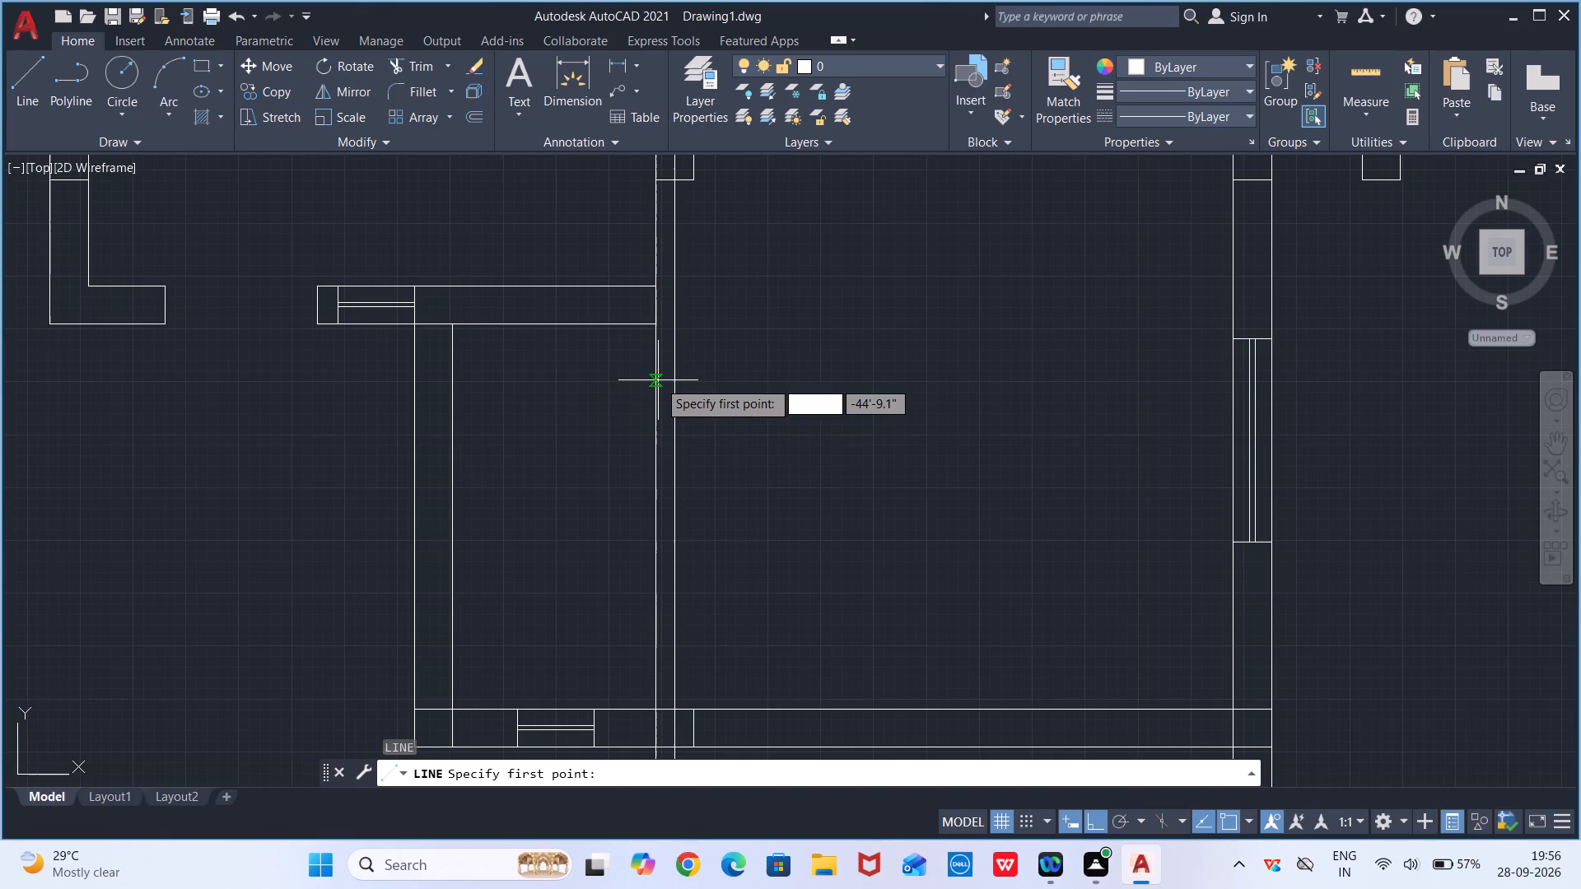
click(655, 375)
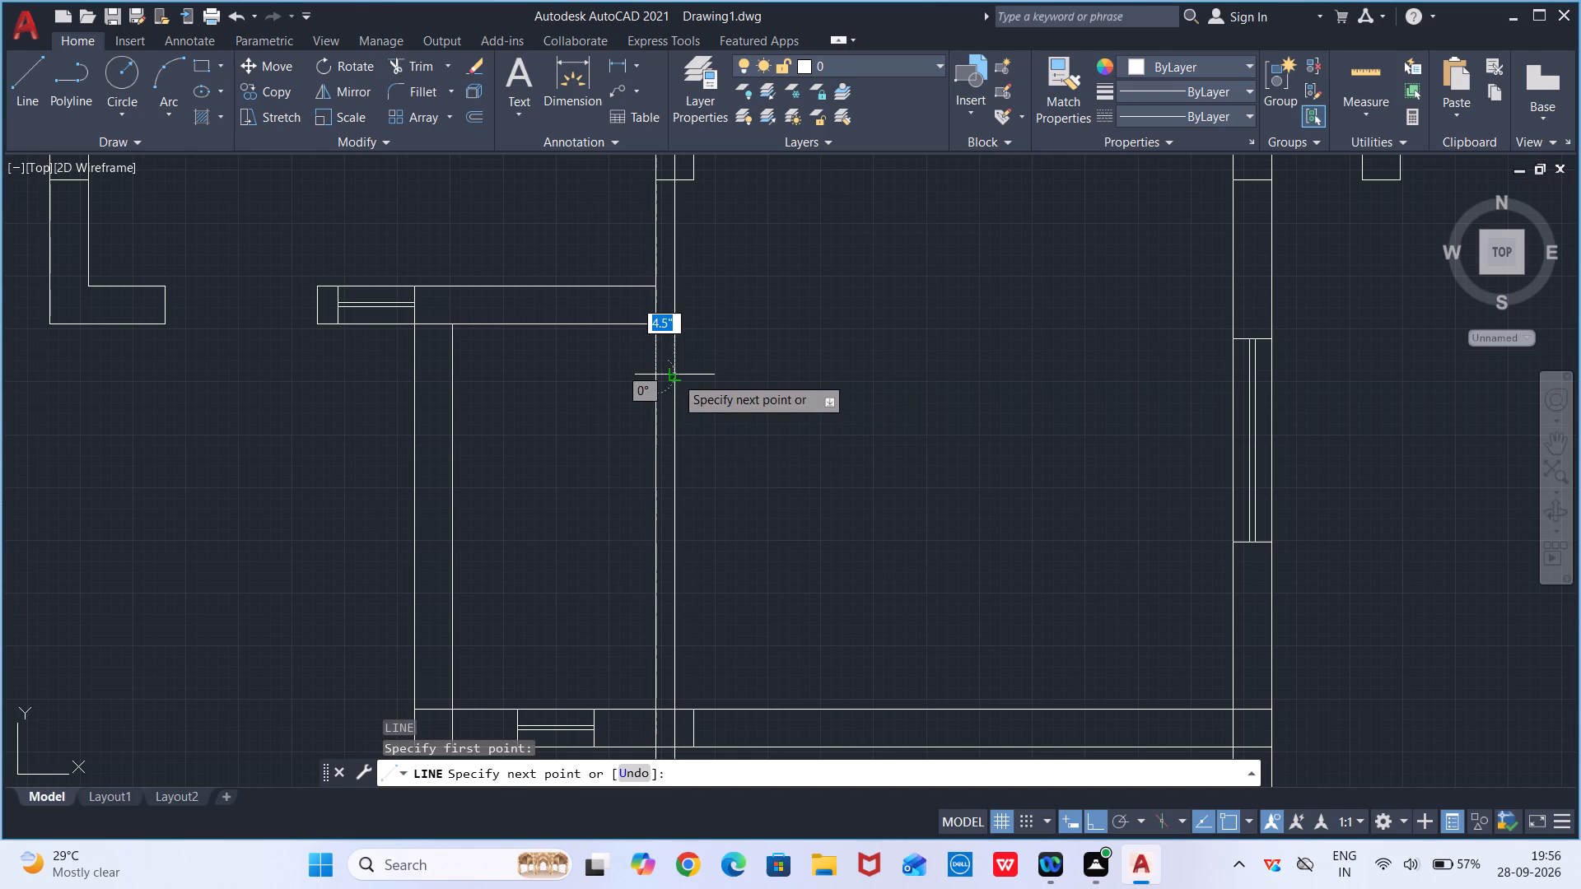
click(675, 374)
key(Escape)
key(l)
key(Return)
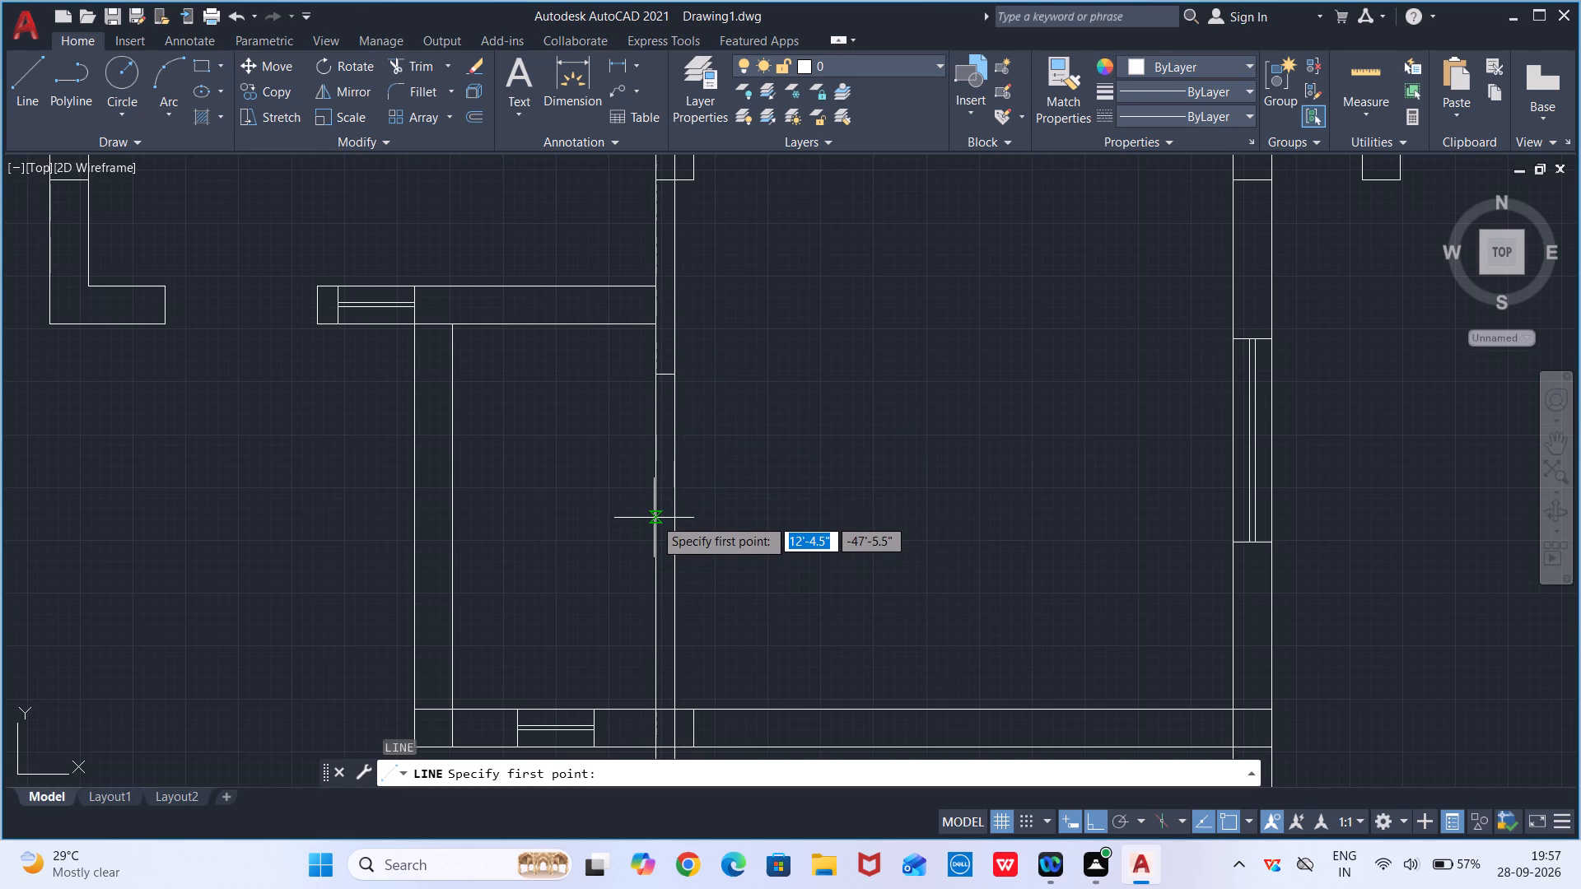
click(655, 477)
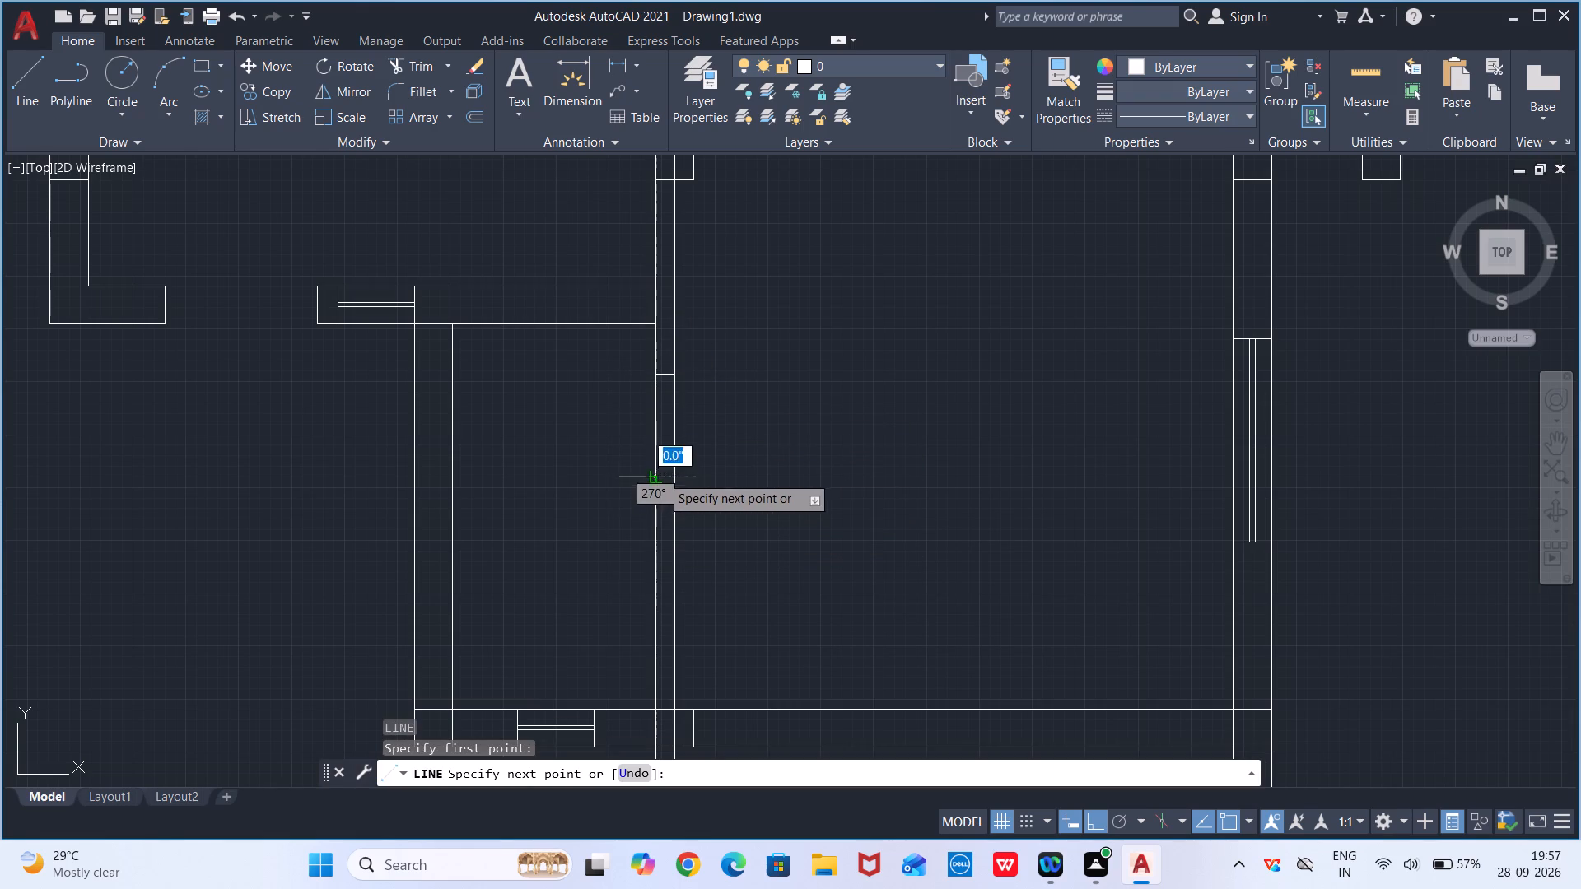
click(670, 472)
key(Escape)
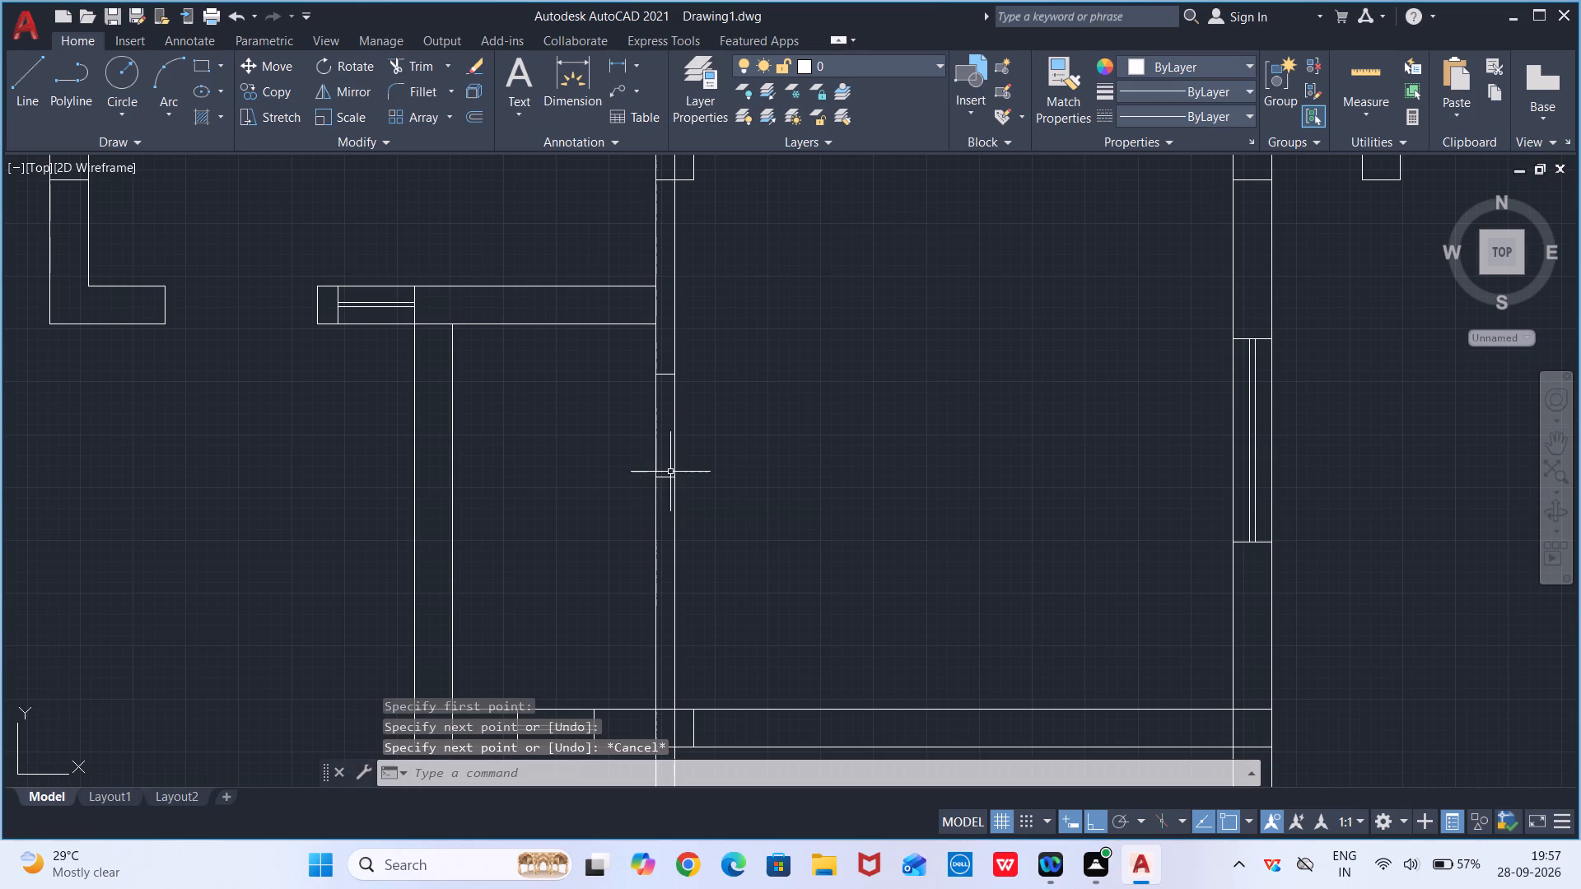
Trim both central partition lines between the two short lines to open the doorway.
text(tr)
key(Return)
drag(595, 438, 905, 464)
scroll(879, 494, down, 2)
key(Escape)
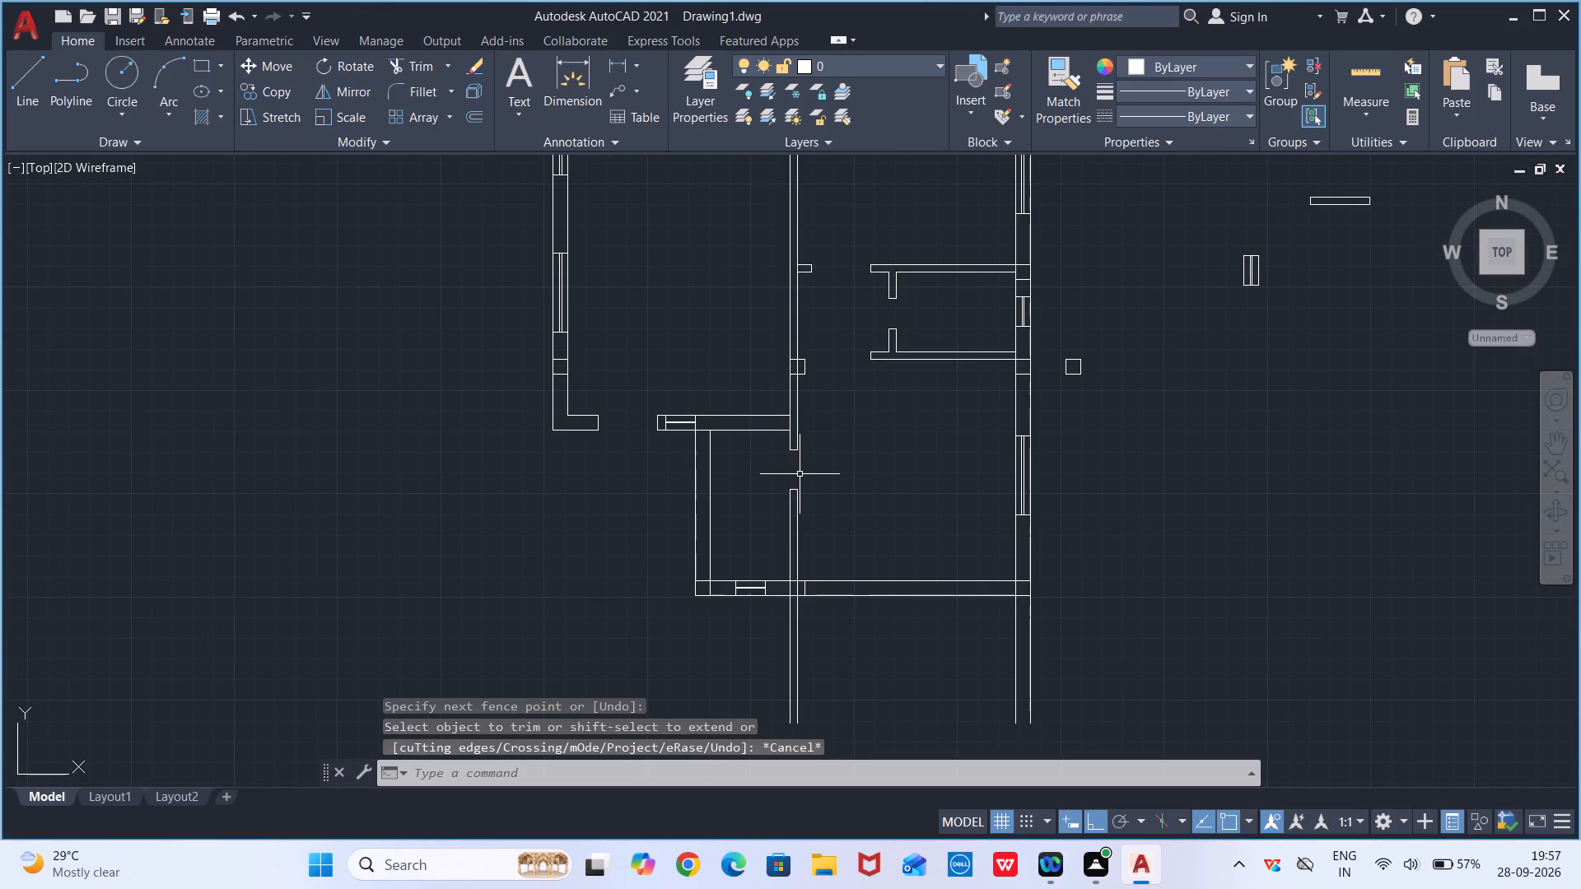
Draw a line 4.5" up from the top right corner of the central partition's middle square, and across to the partition's left line.
middle_drag(804, 455, 735, 496)
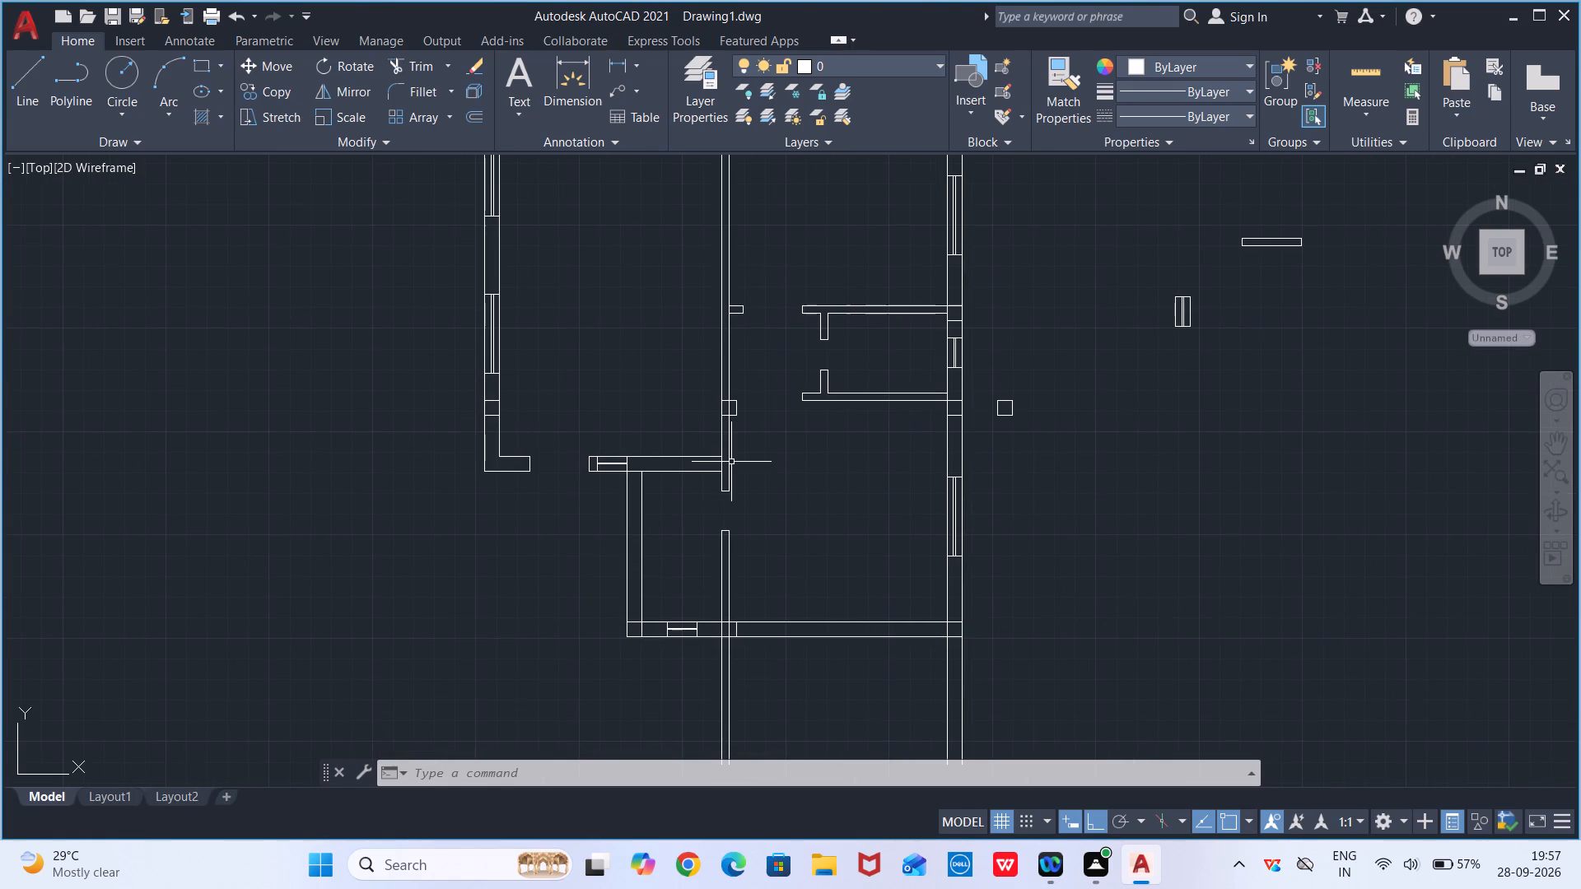
scroll(745, 428, up, 1)
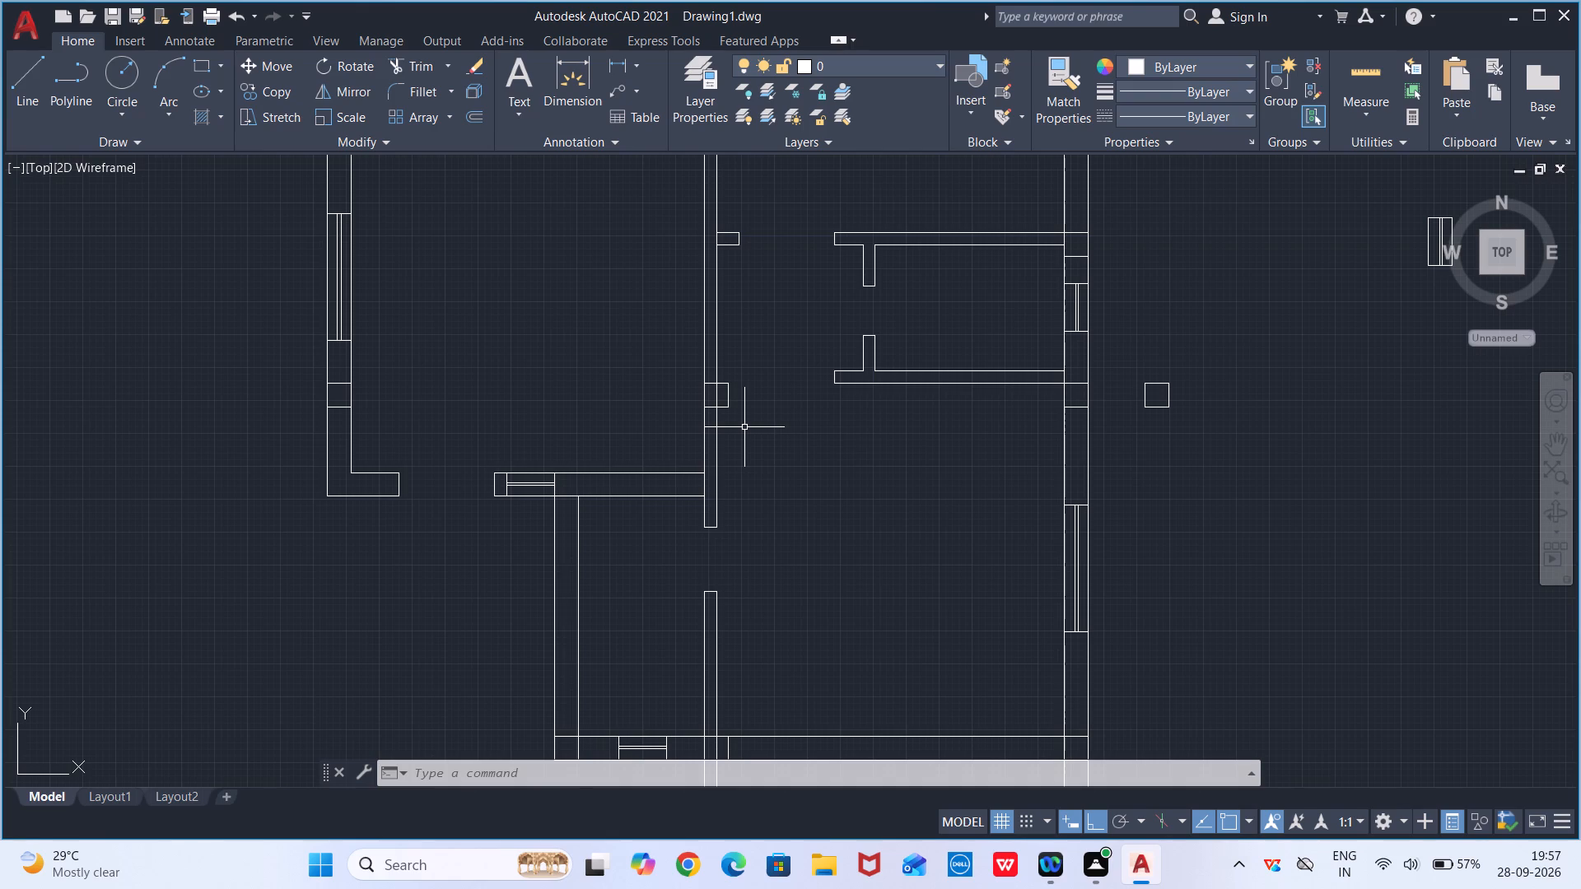
key(l)
key(Return)
scroll(733, 402, up, 2)
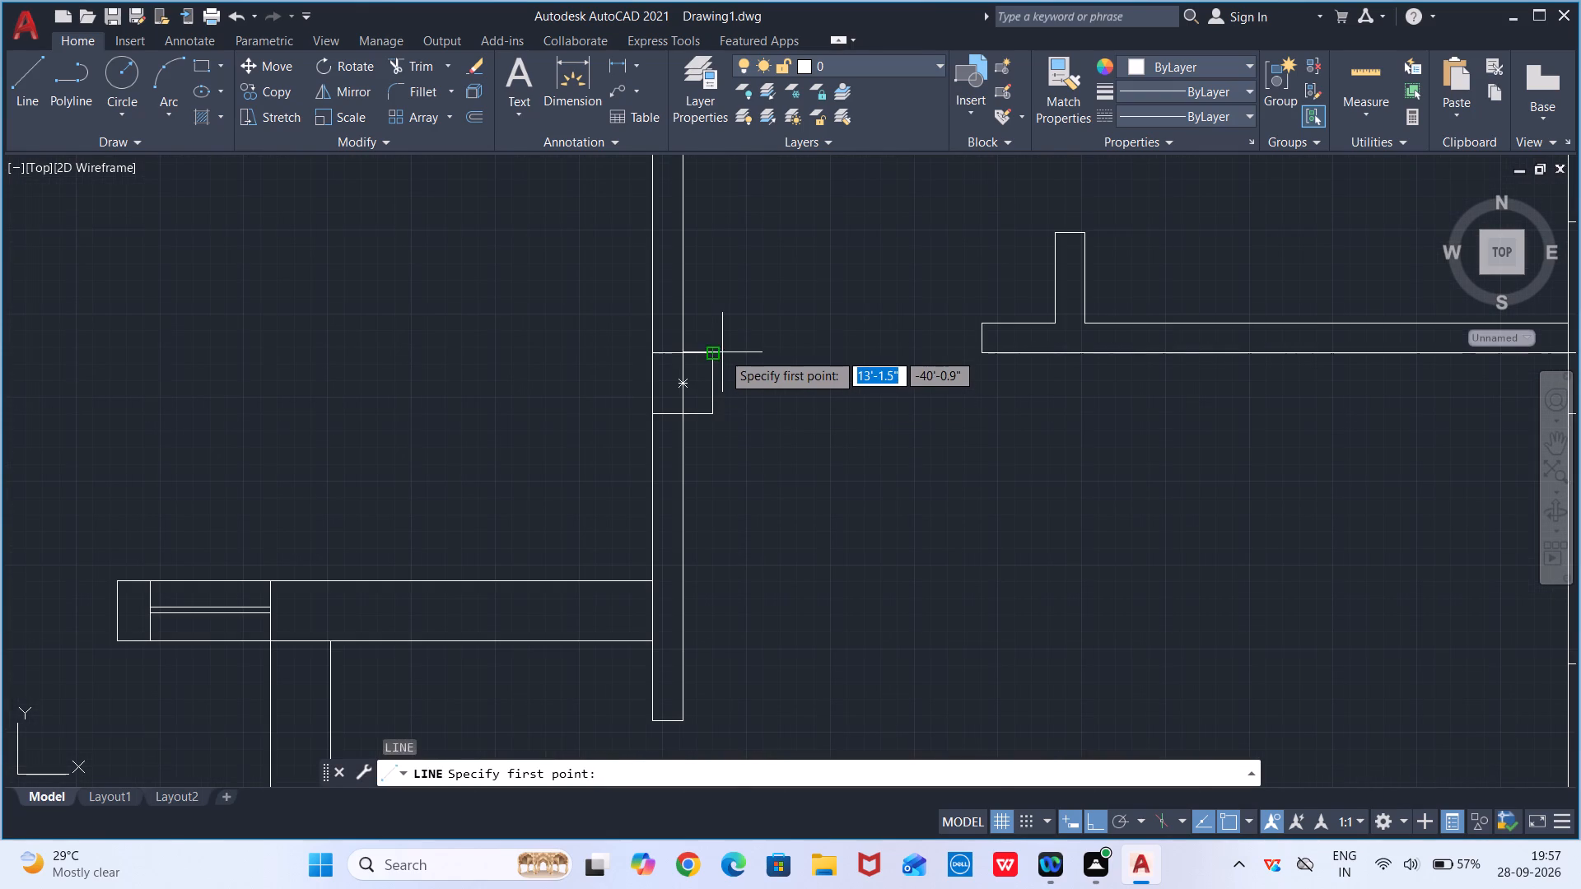
click(717, 356)
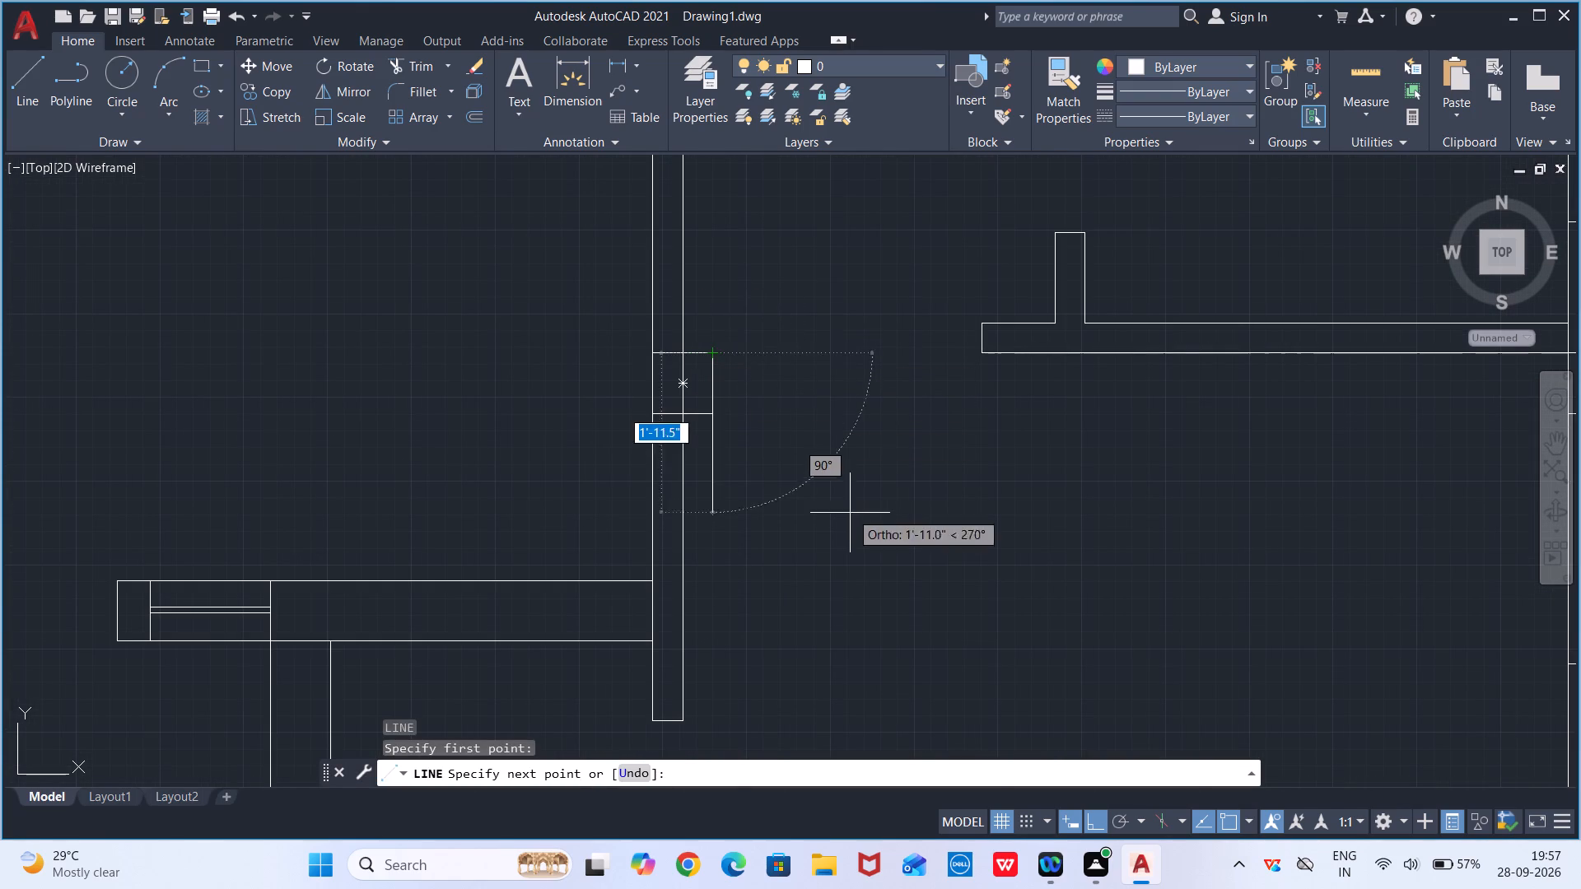
scroll(828, 536, down, 3)
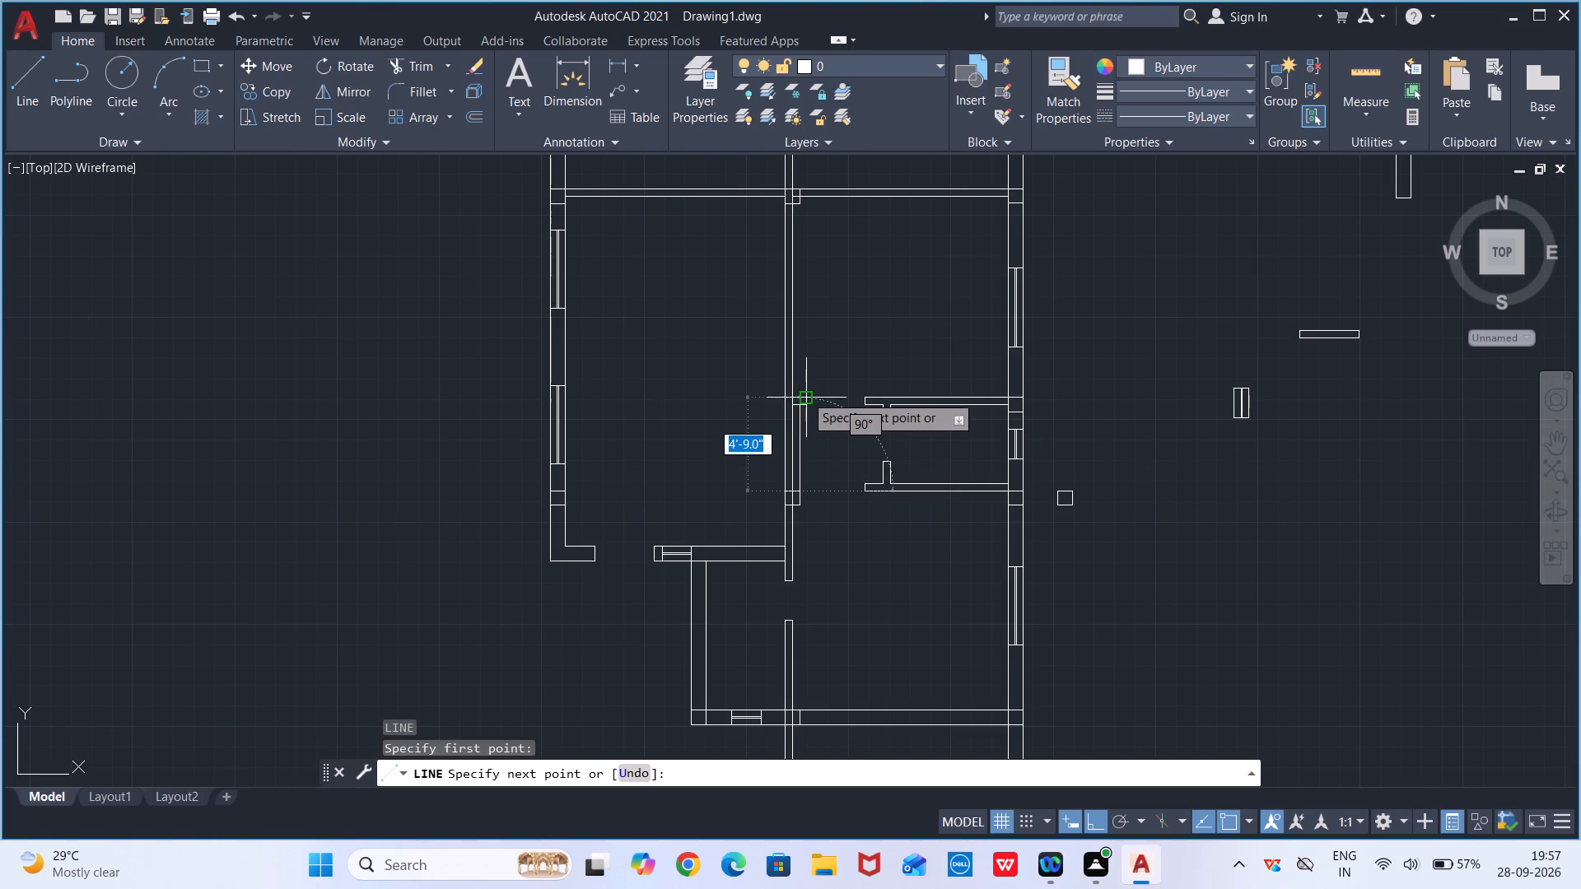
text(4.5")
key(Return)
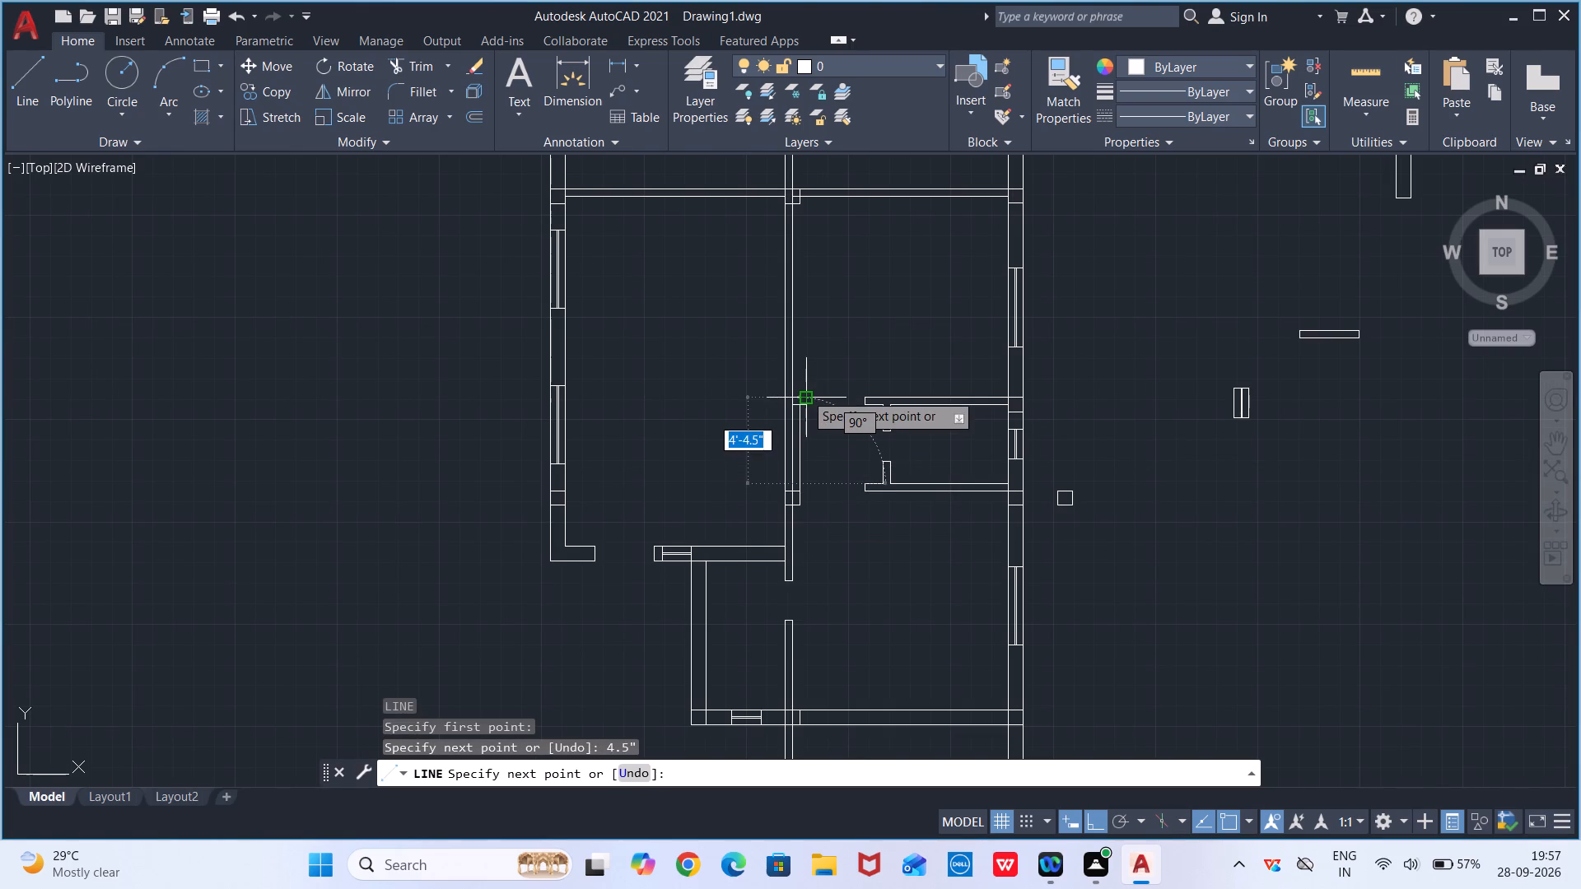
scroll(525, 431, up, 1)
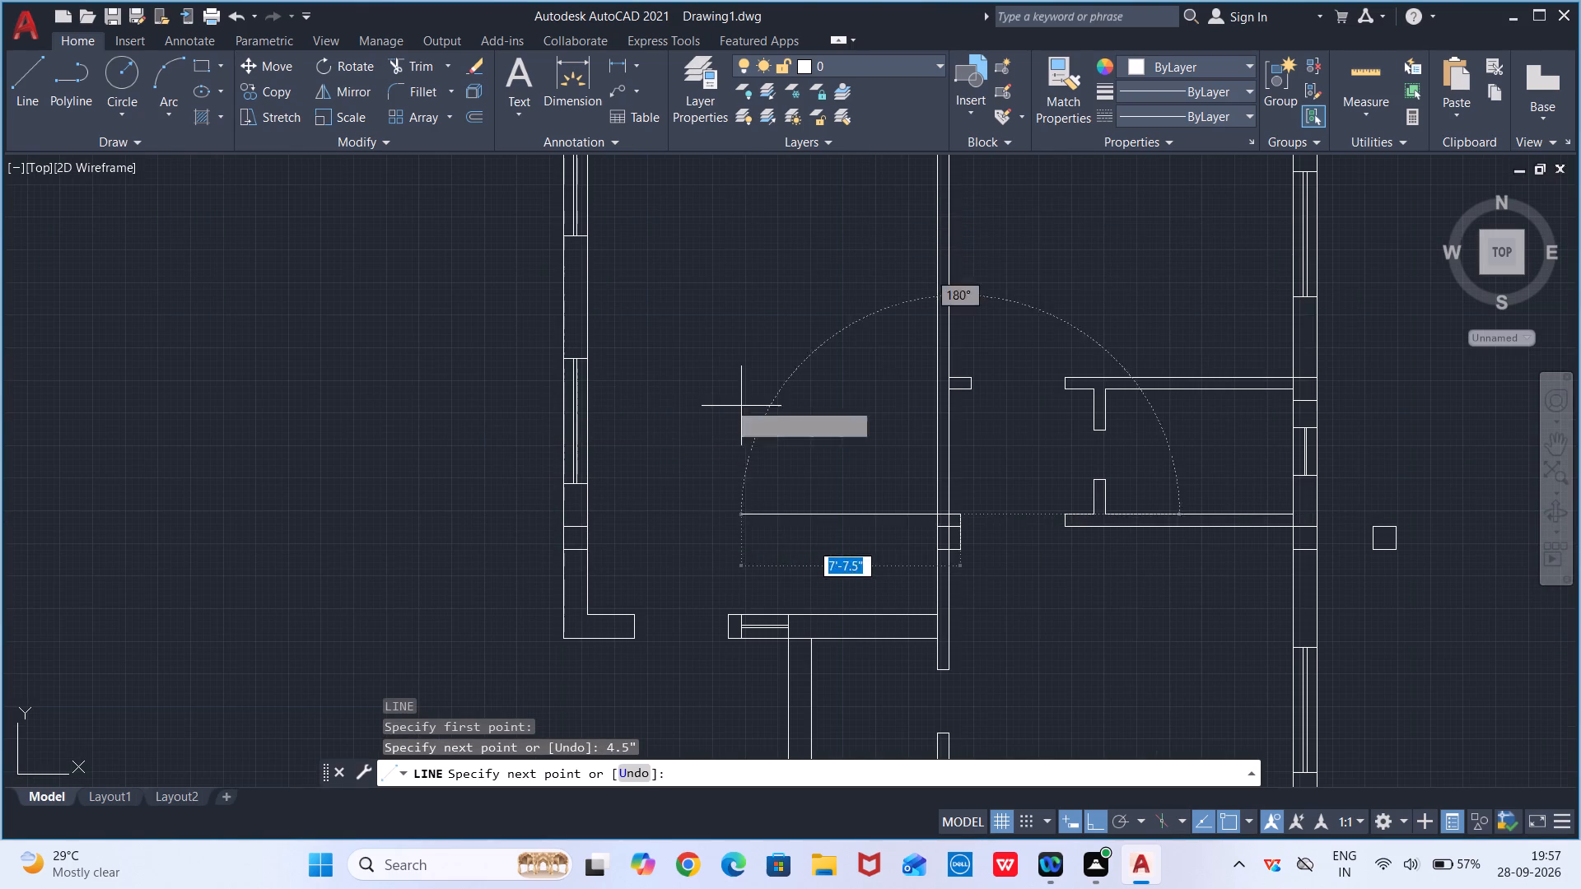
scroll(895, 409, up, 2)
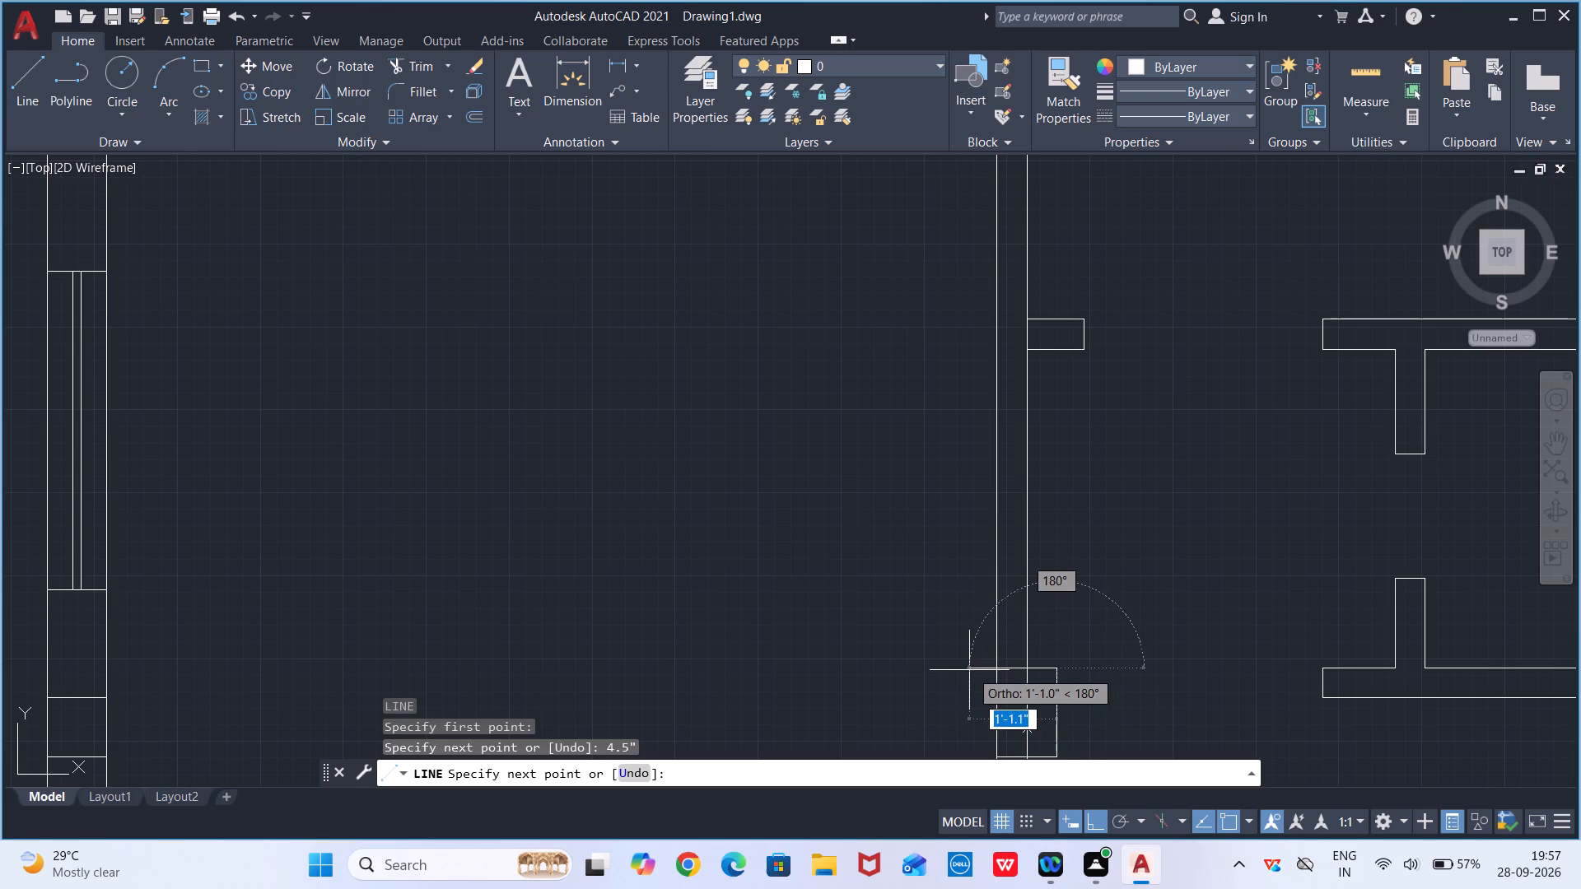
click(994, 664)
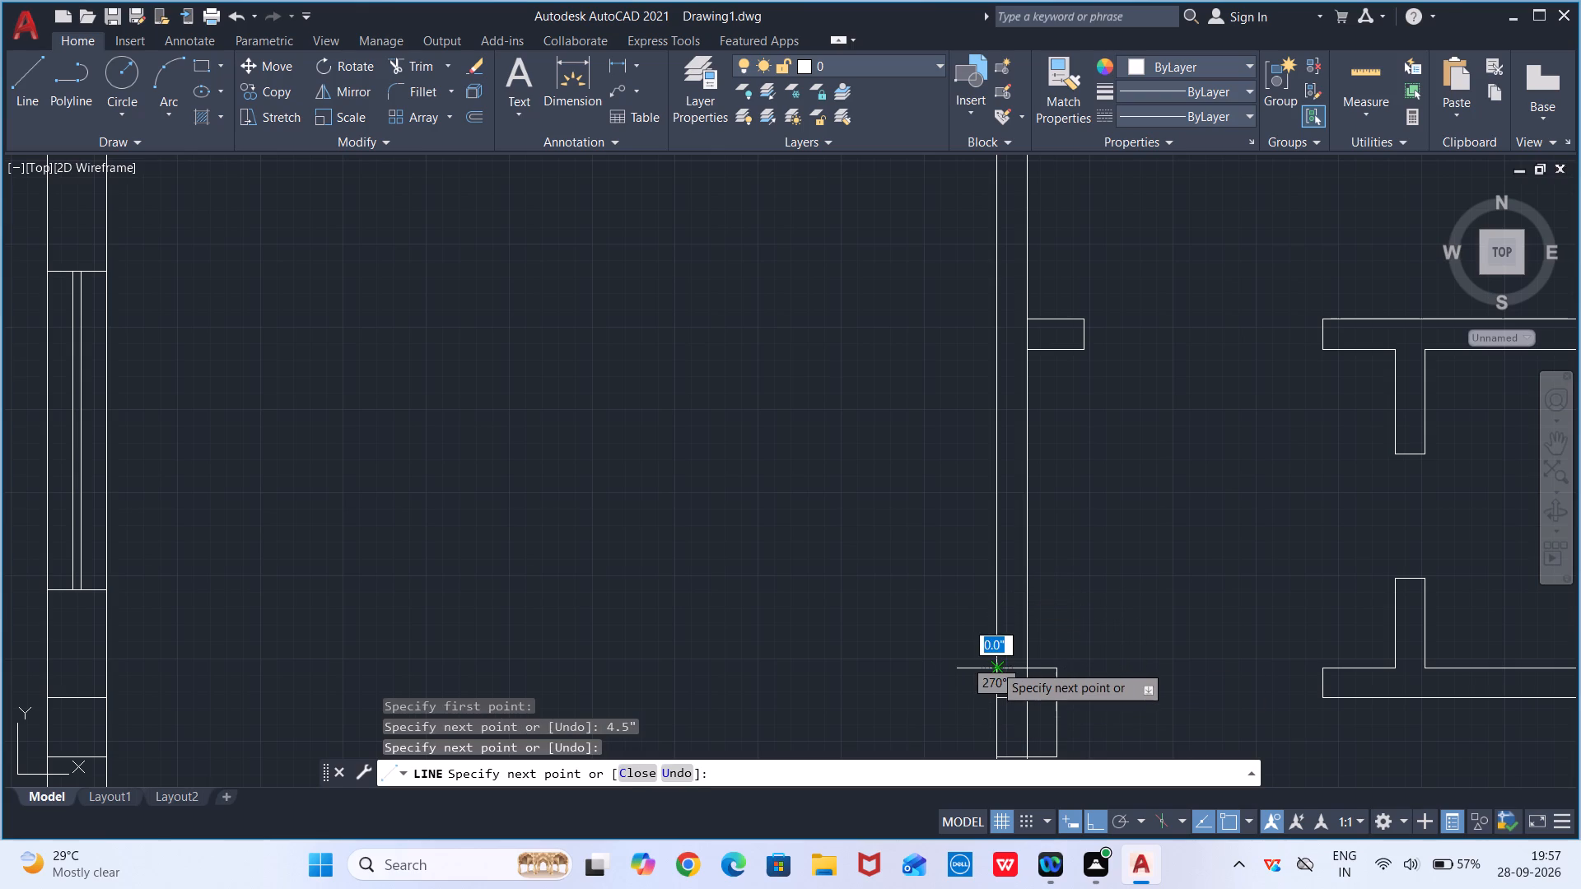
key(Escape)
Stretch the top edge of the right exterior wall's square up to the small room's lower partition's upper line.
scroll(1017, 683, down, 1)
middle_drag(1017, 682, 954, 517)
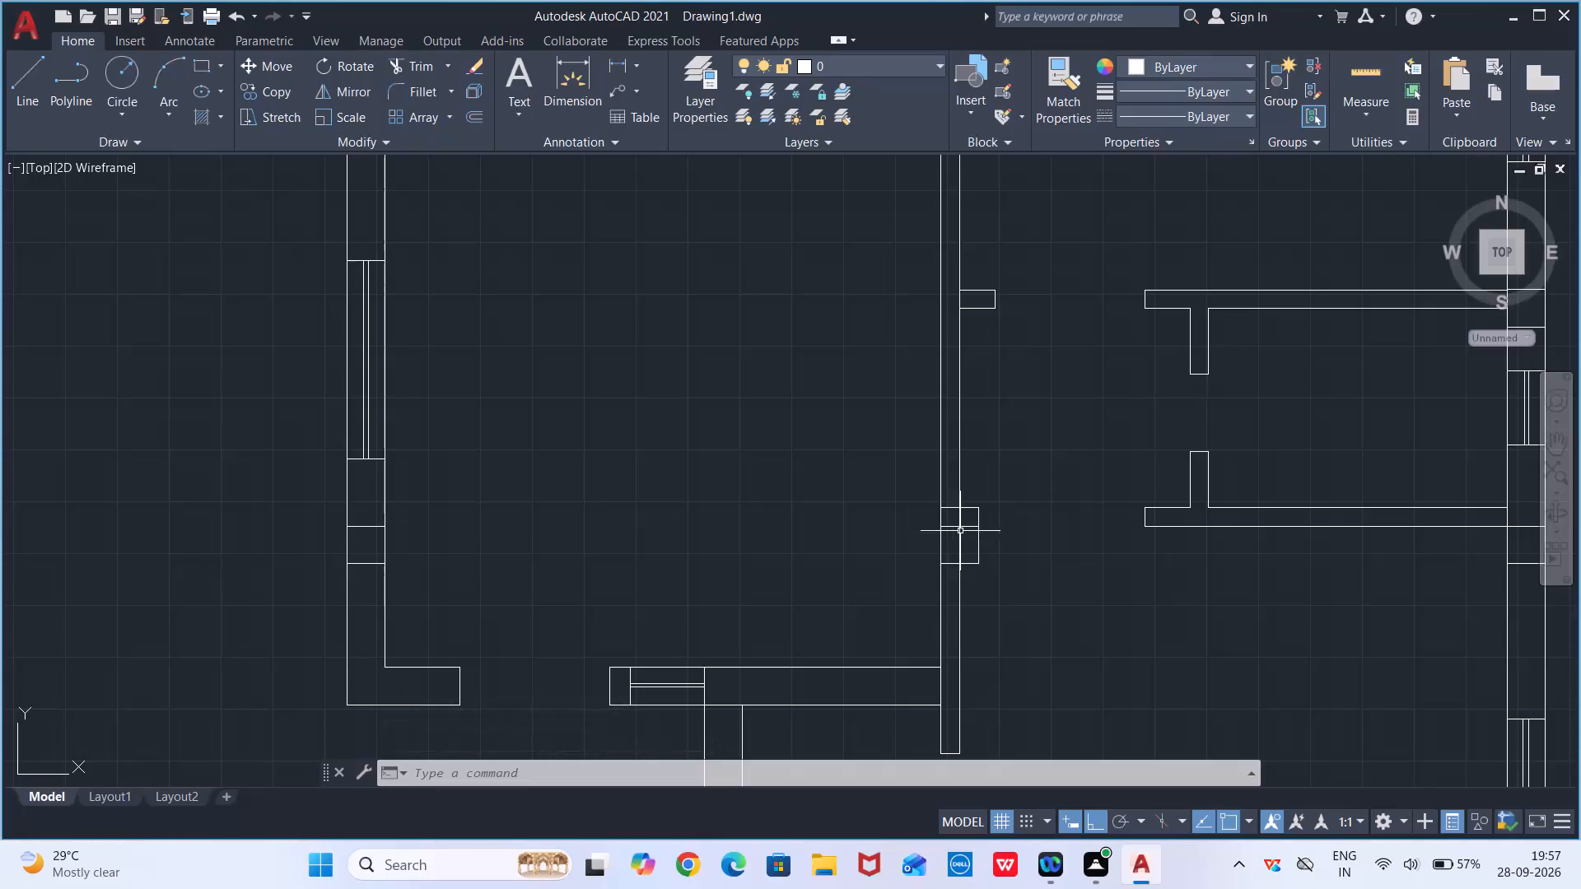
scroll(993, 585, down, 1)
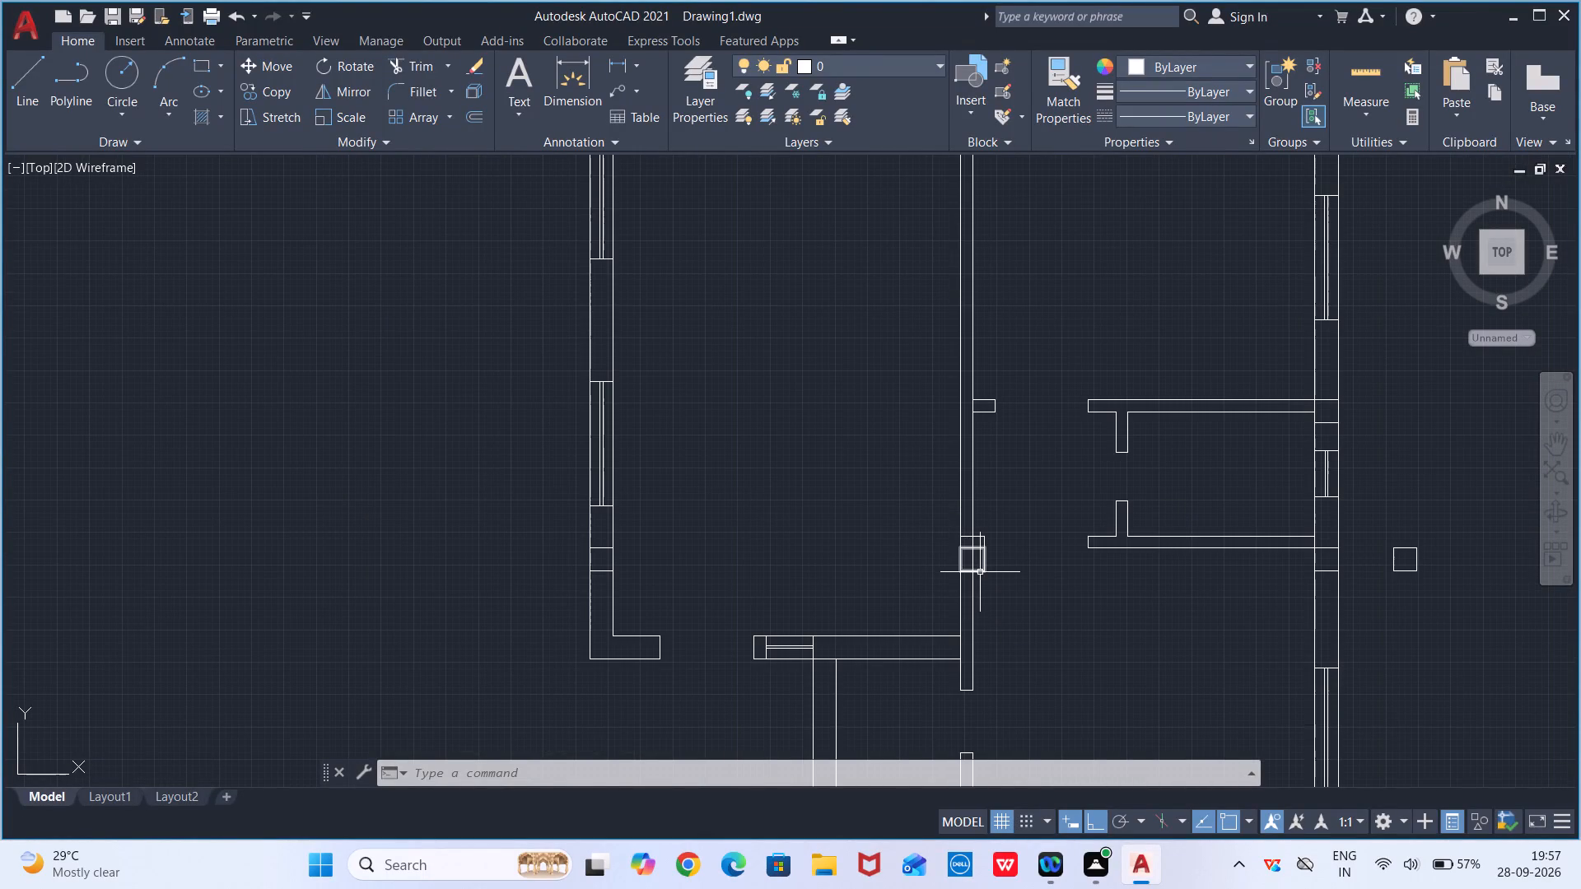
scroll(980, 572, up, 1)
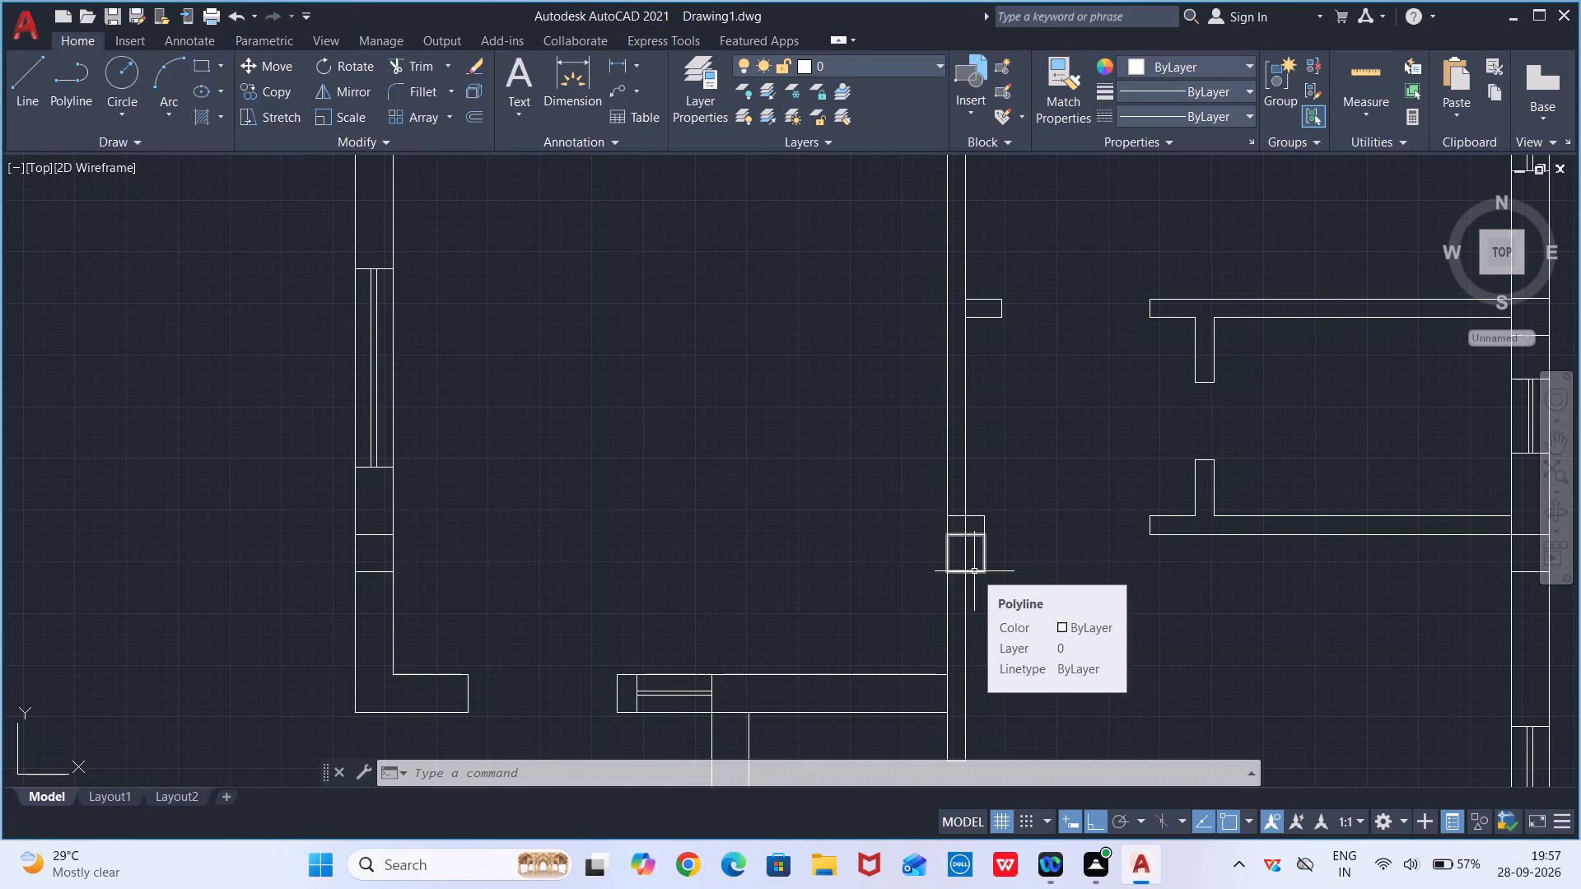
scroll(974, 571, down, 1)
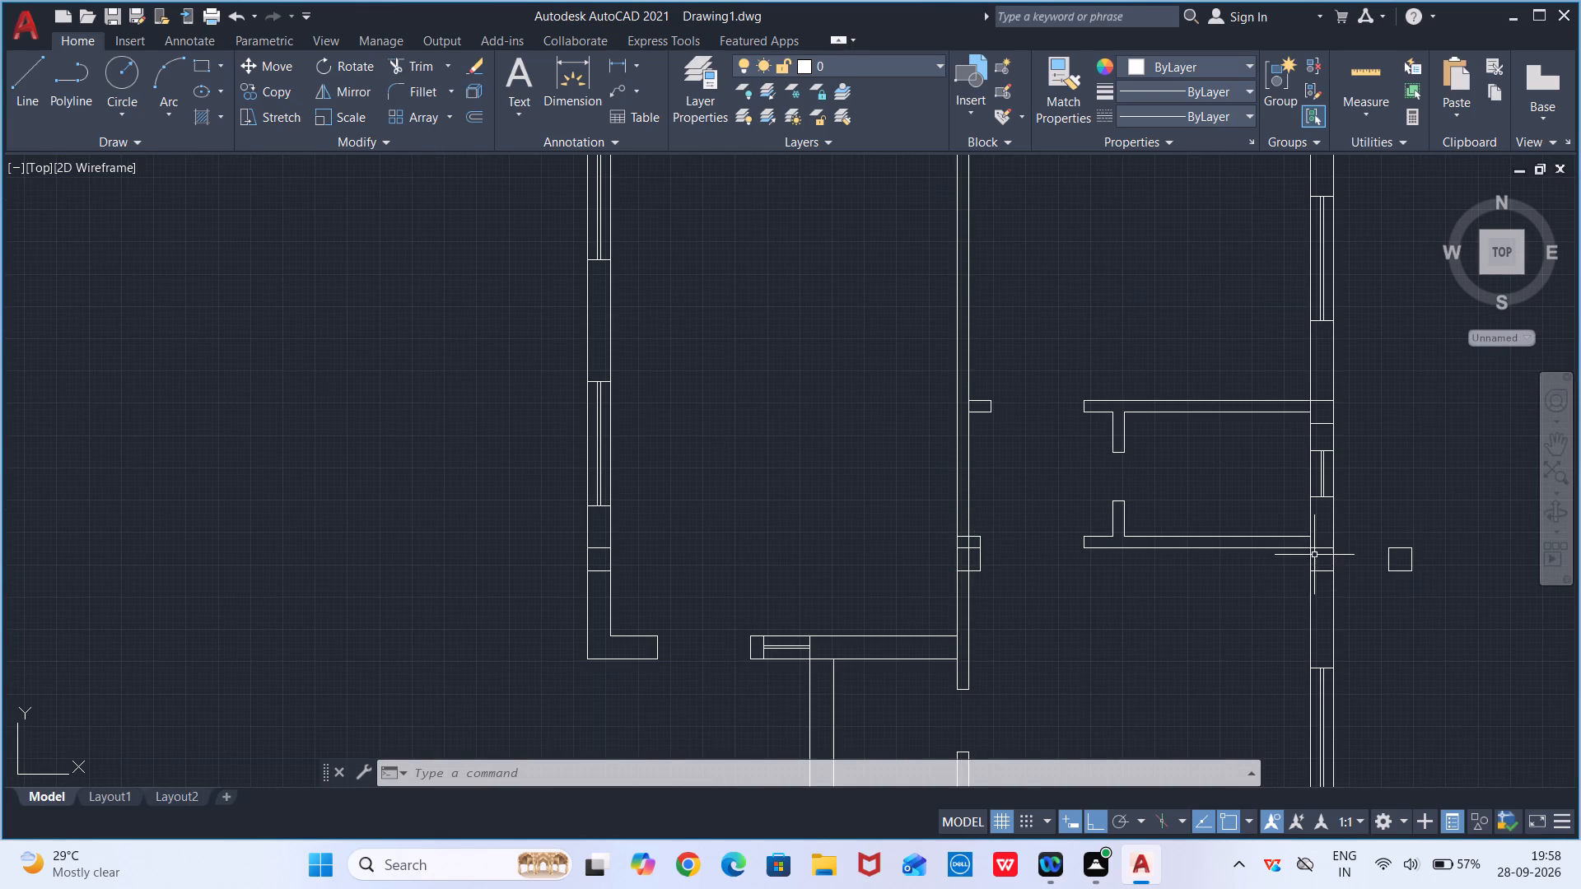
scroll(1314, 555, up, 1)
click(1322, 543)
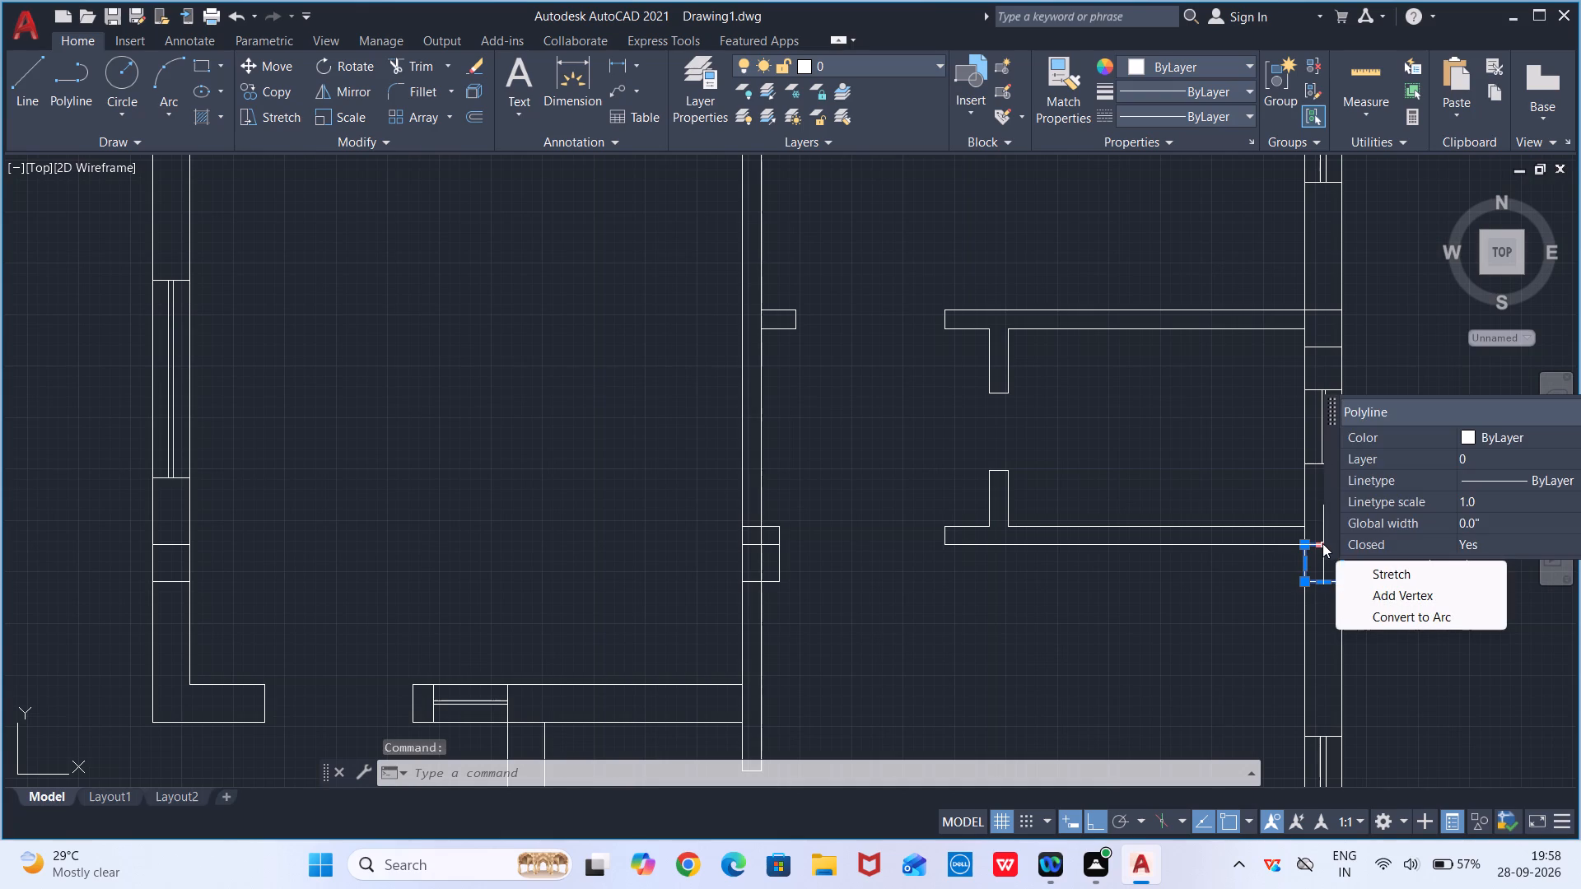
key(m)
key(Return)
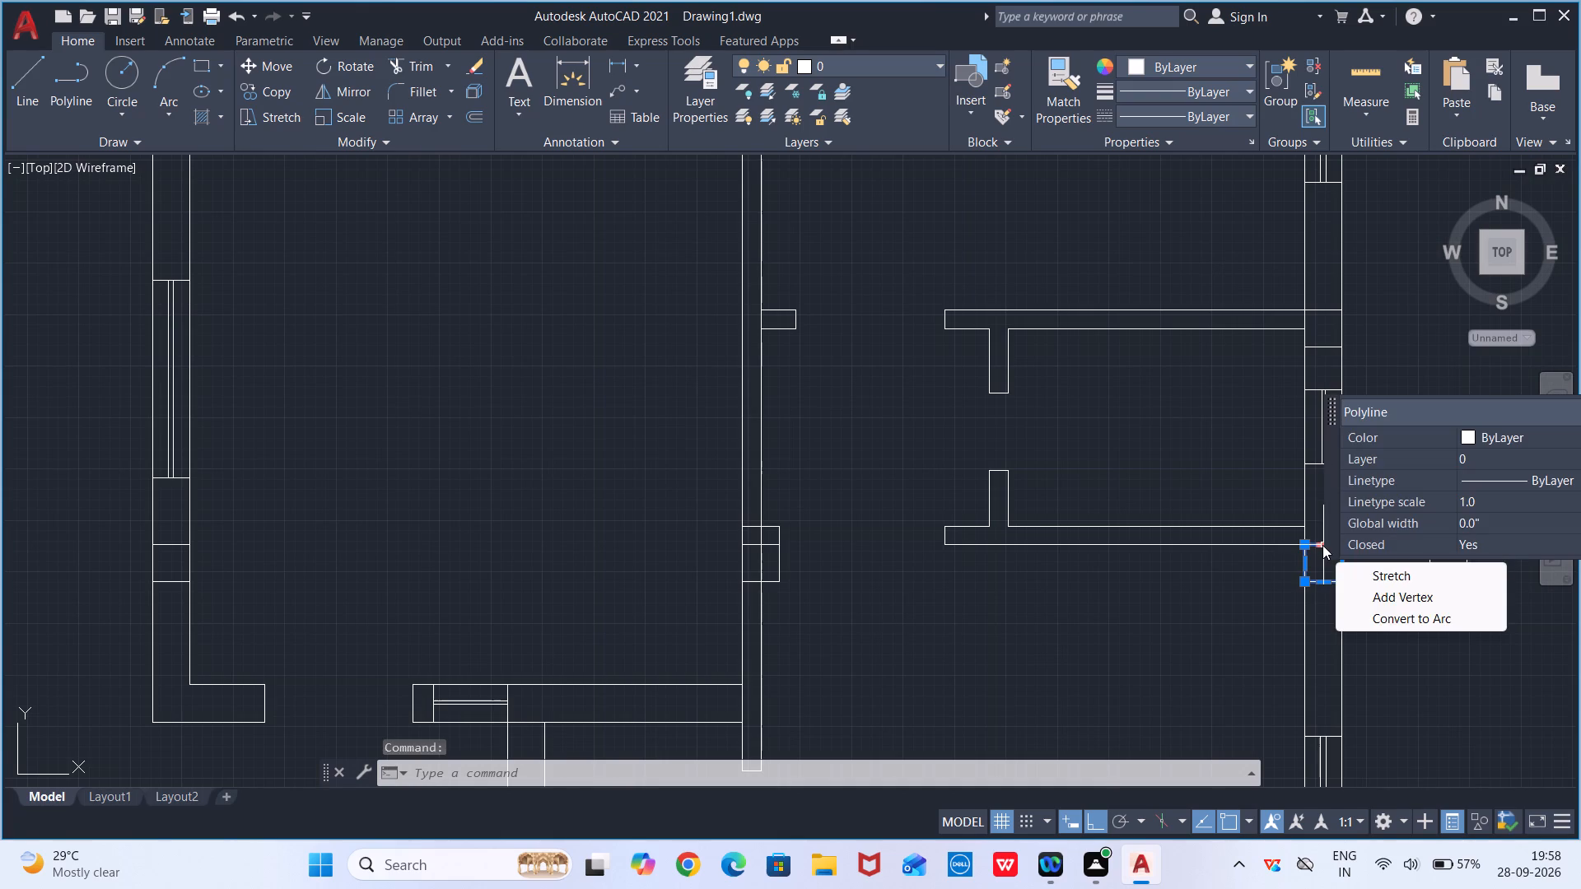
click(1322, 545)
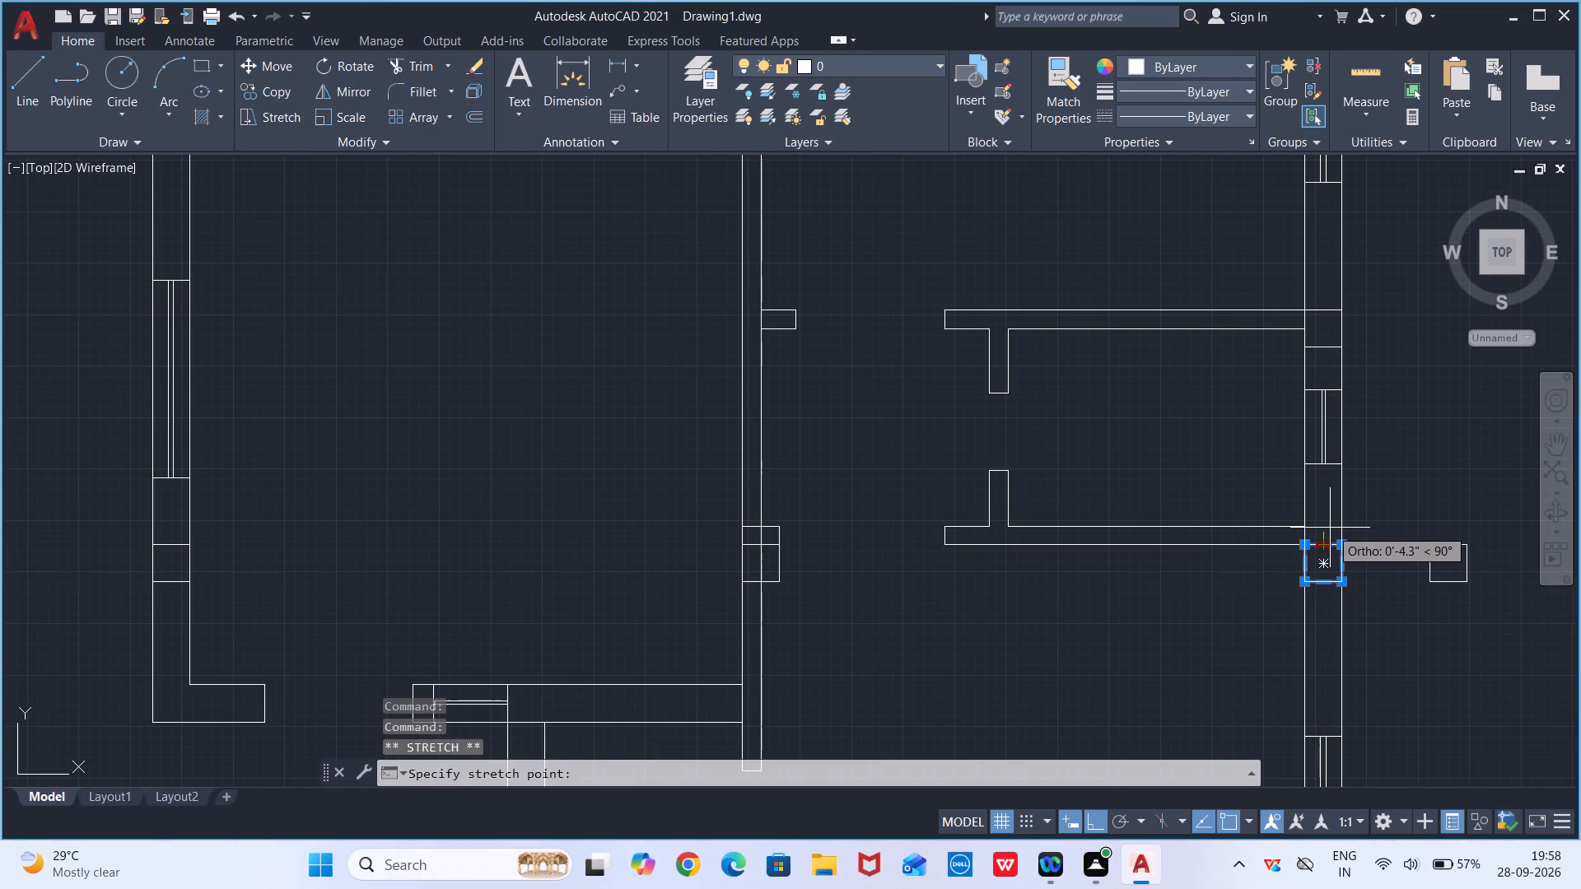
click(1326, 526)
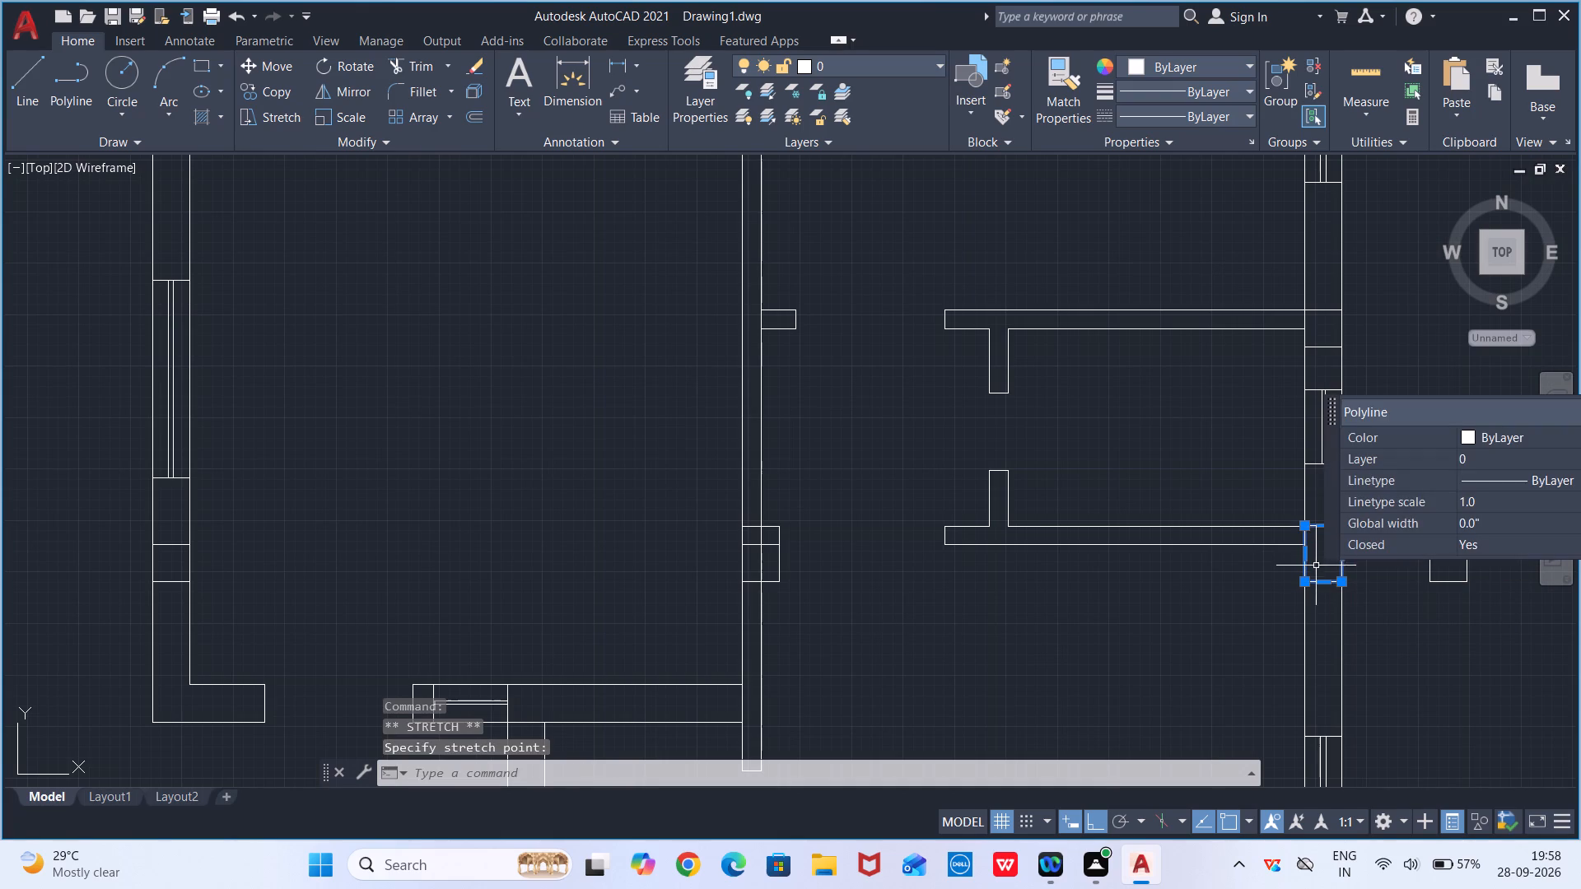
Stretch the bottom edge of the right exterior wall's square up to bring its height back near 9".
click(1325, 581)
click(1325, 581)
key(Escape)
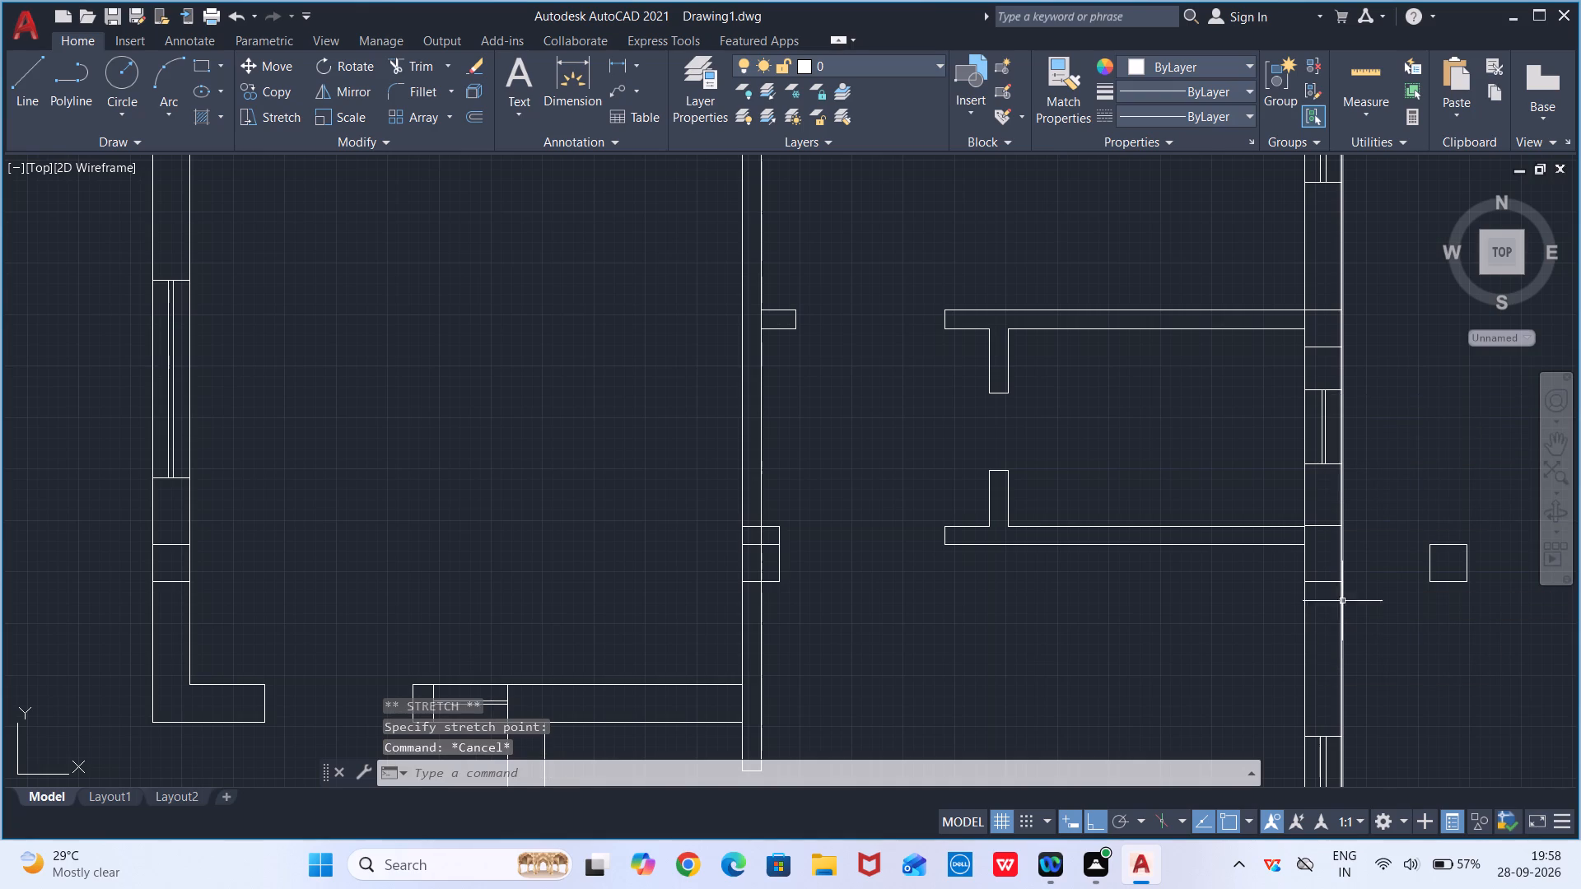
click(1321, 580)
click(1321, 584)
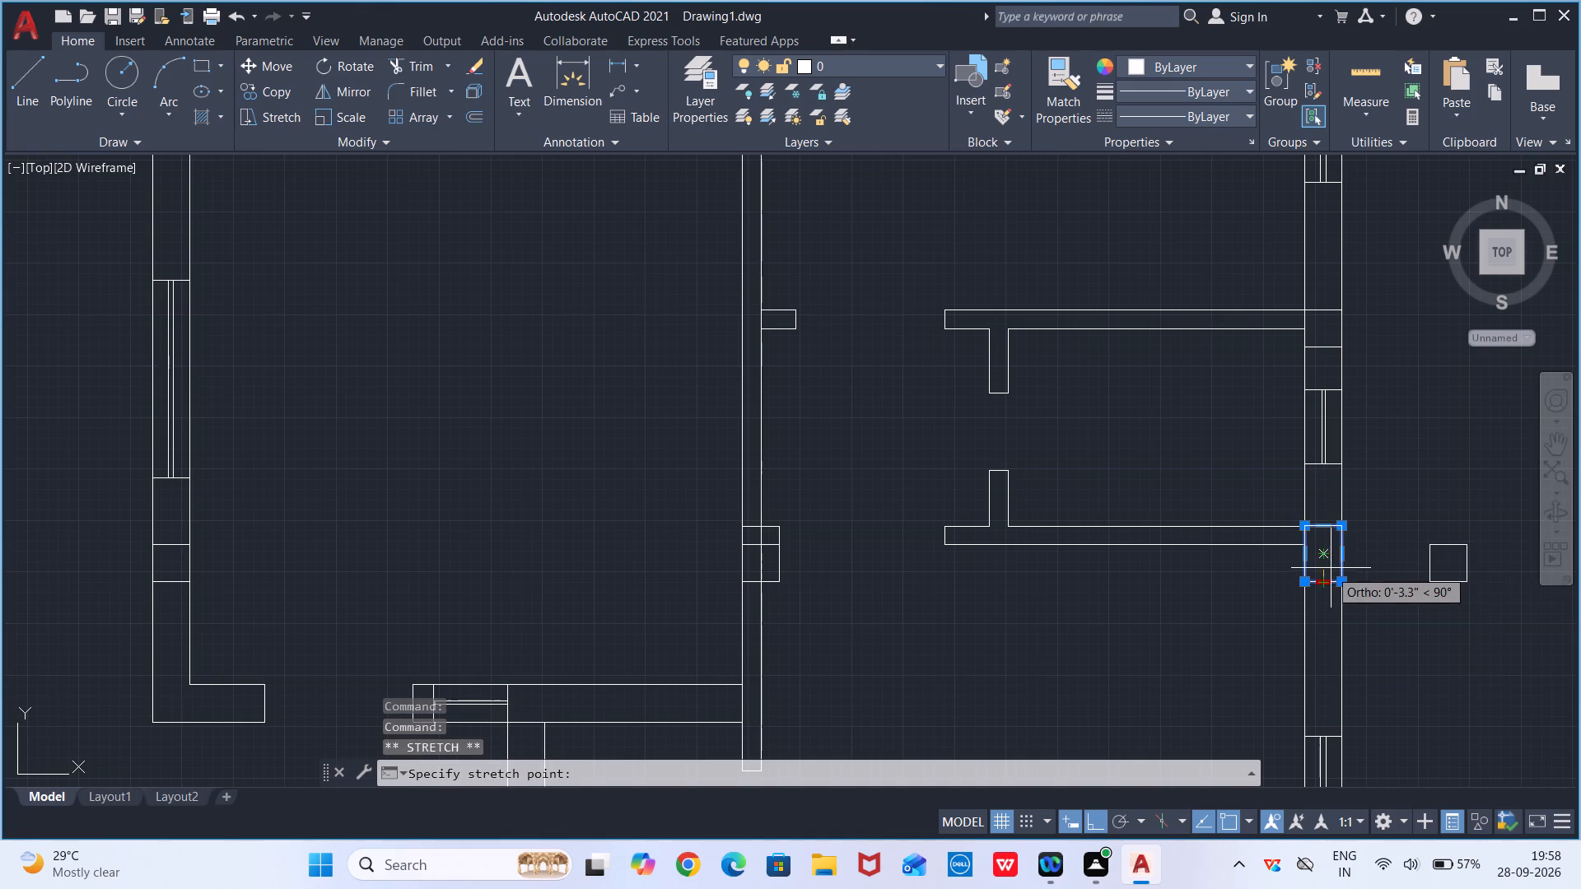
click(1327, 566)
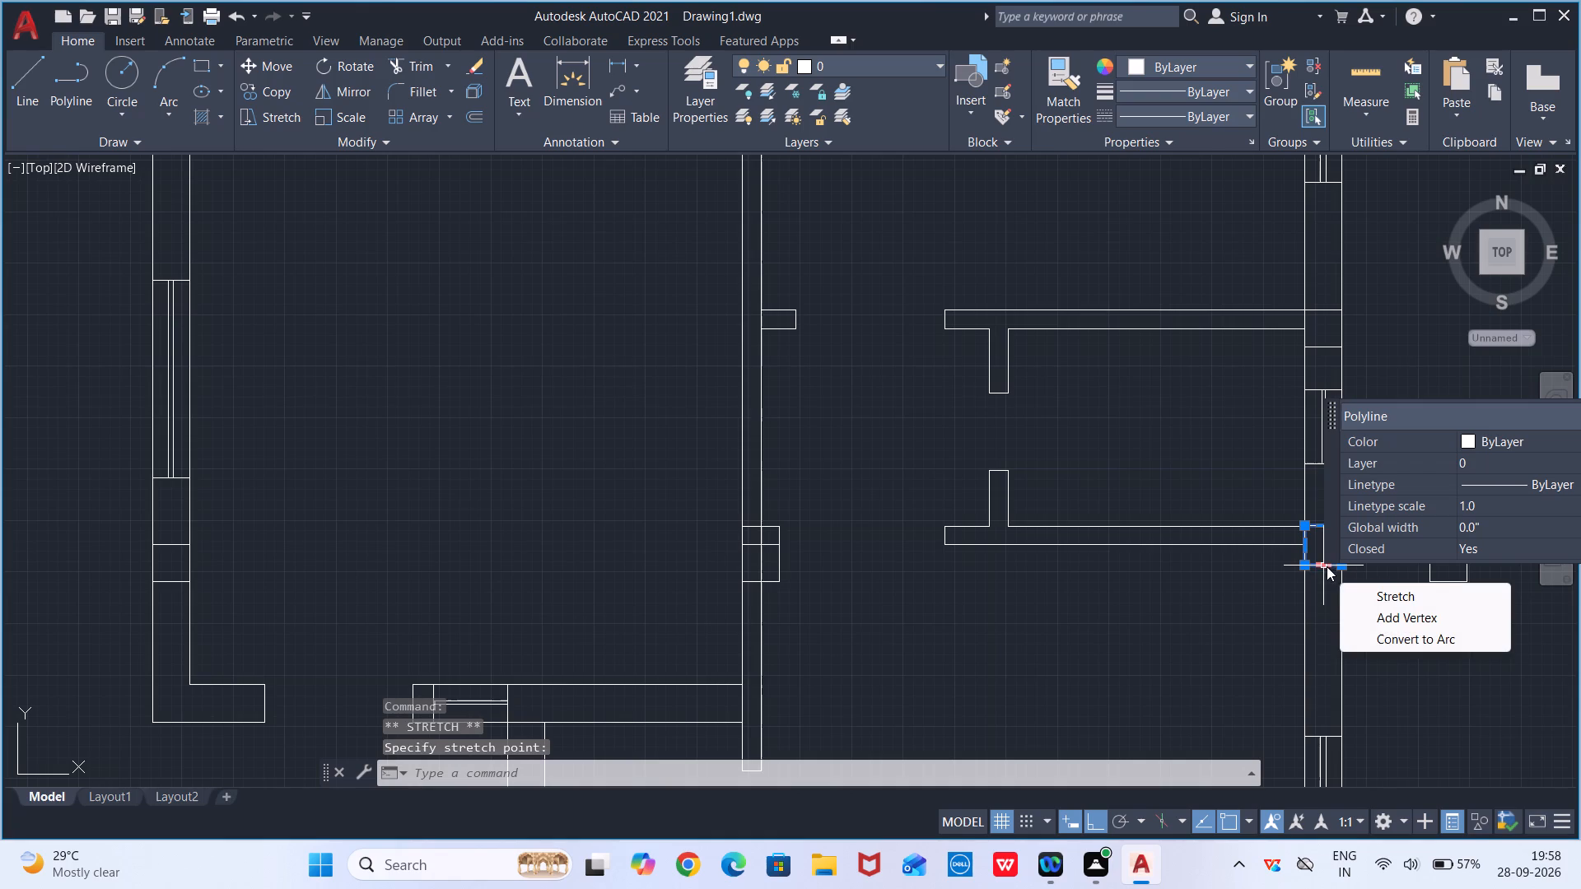
key(Escape)
key(Escape)
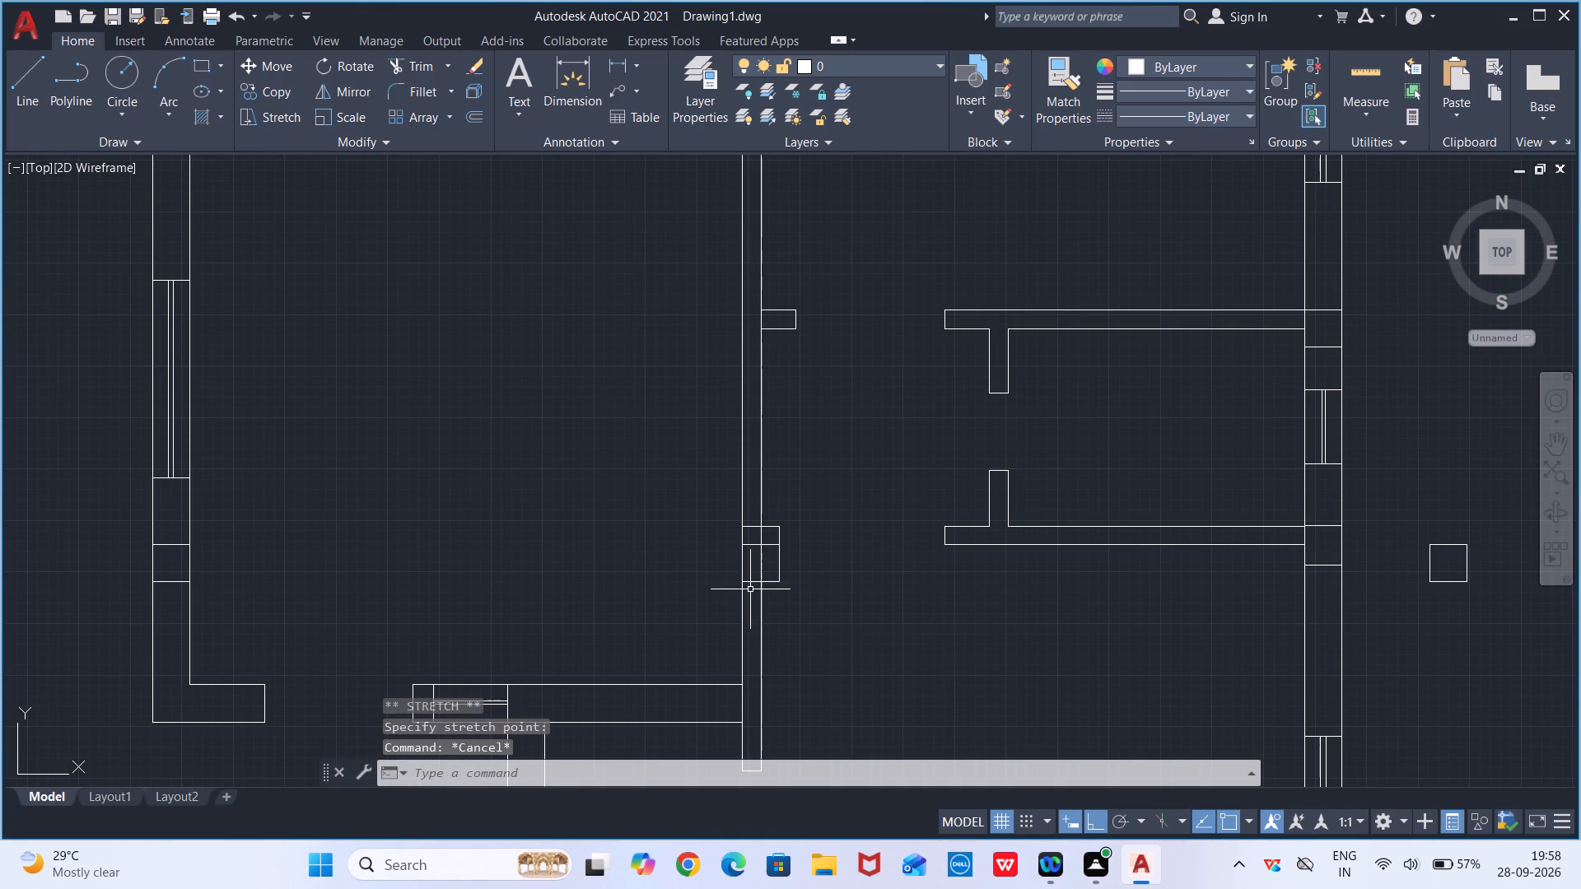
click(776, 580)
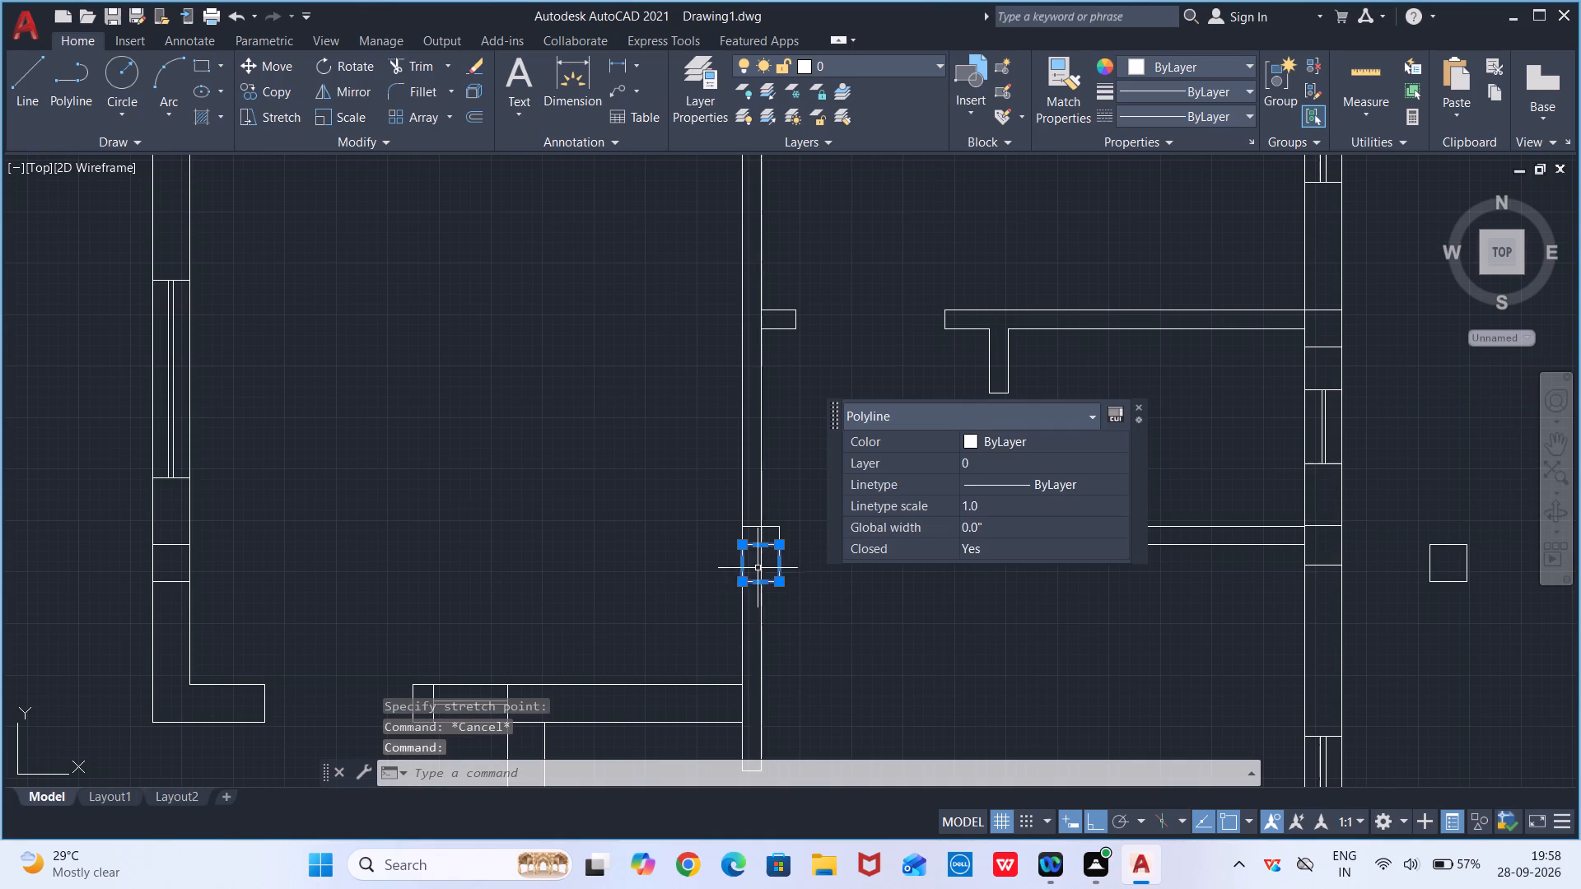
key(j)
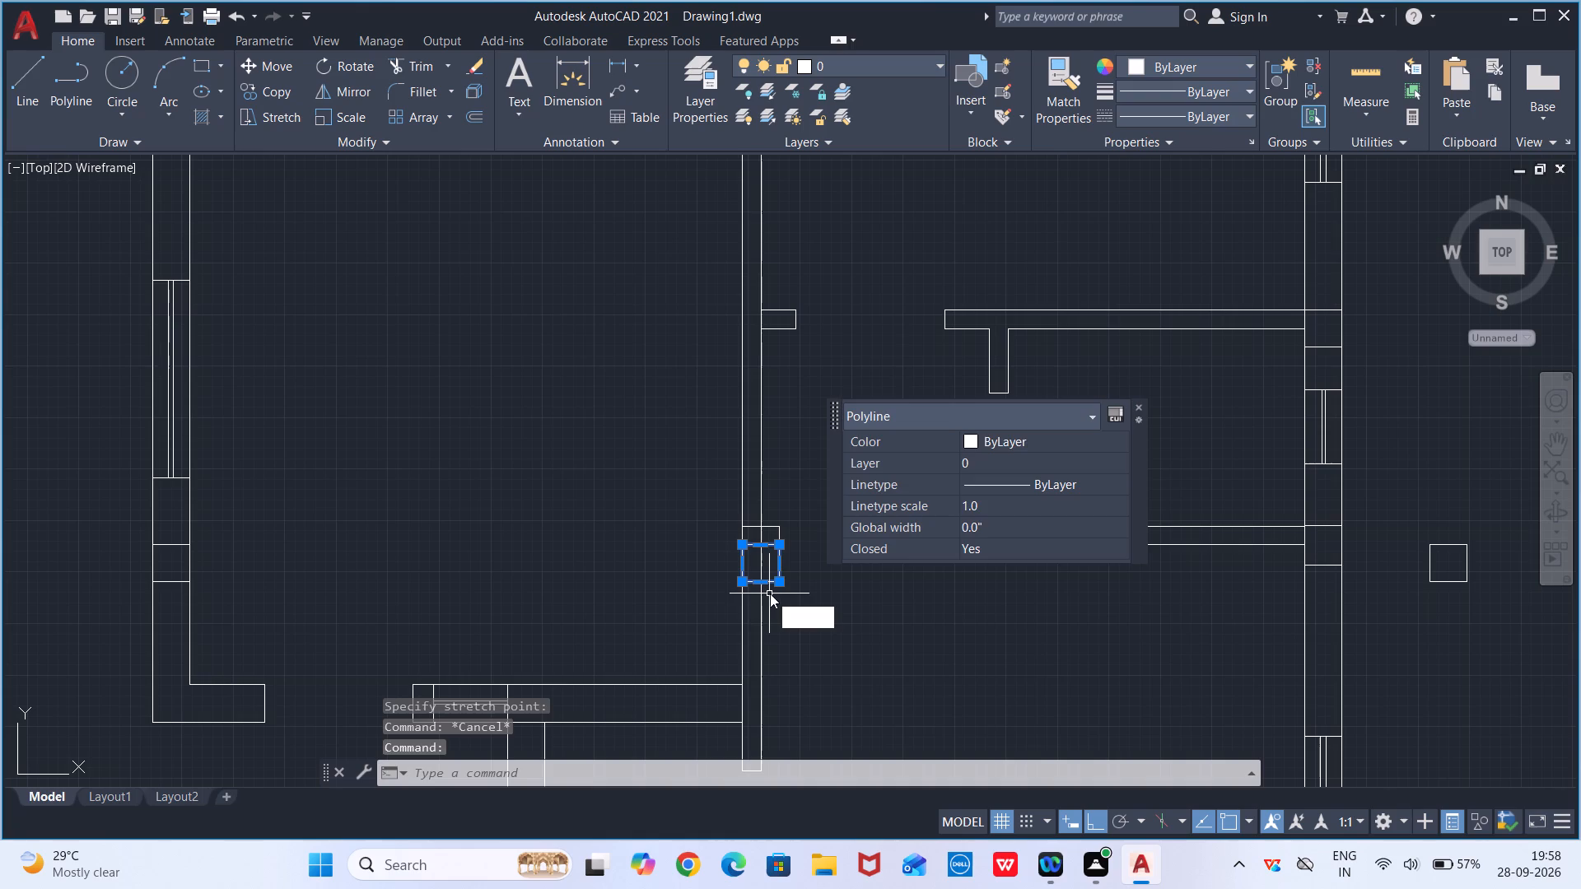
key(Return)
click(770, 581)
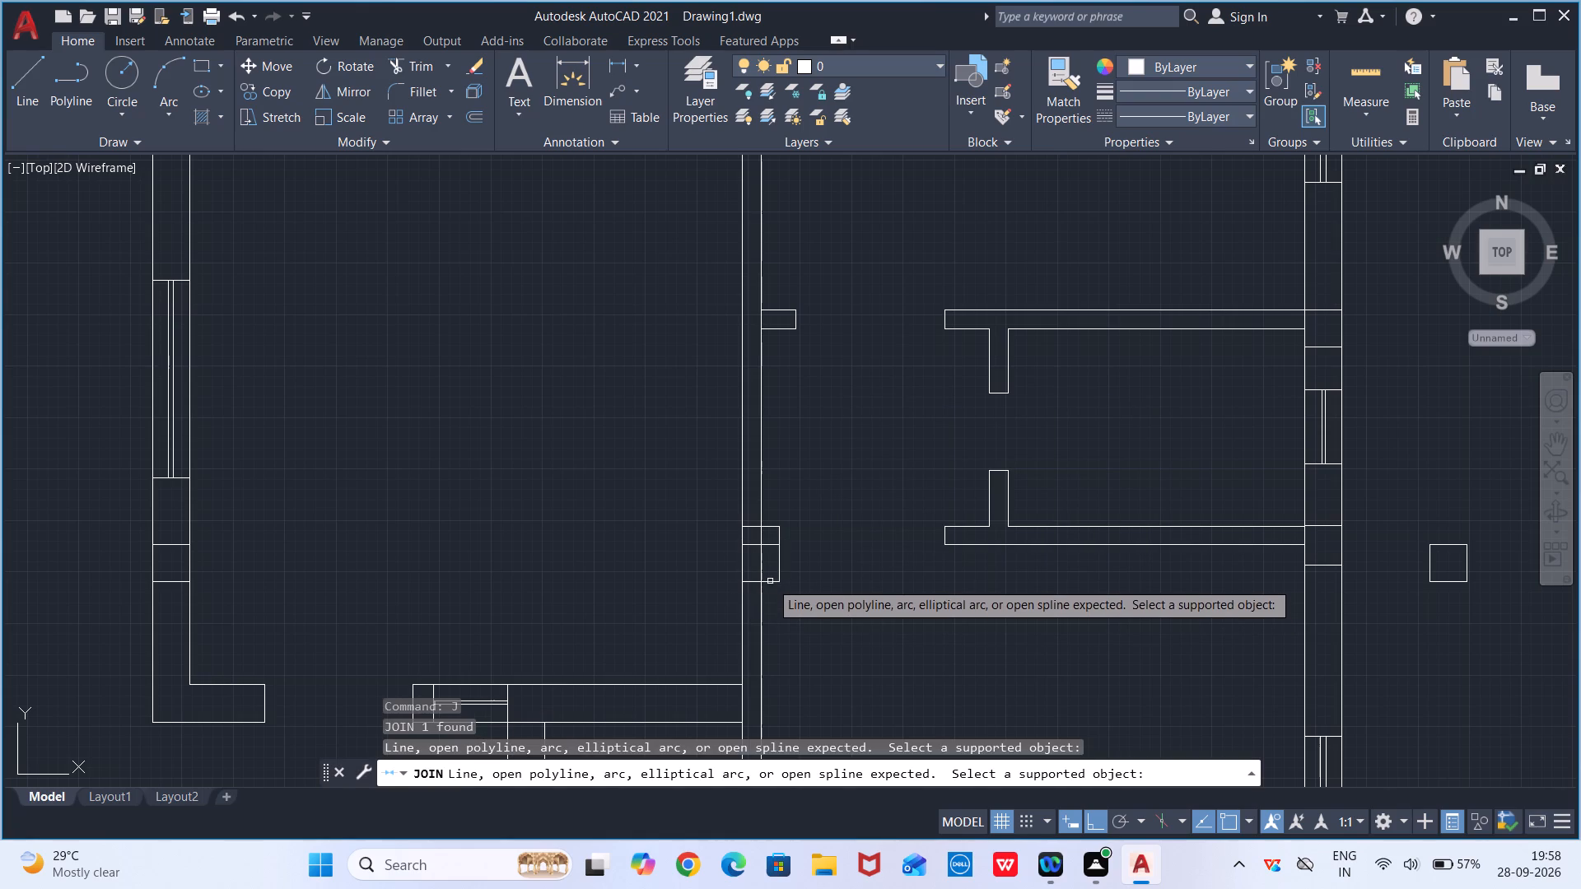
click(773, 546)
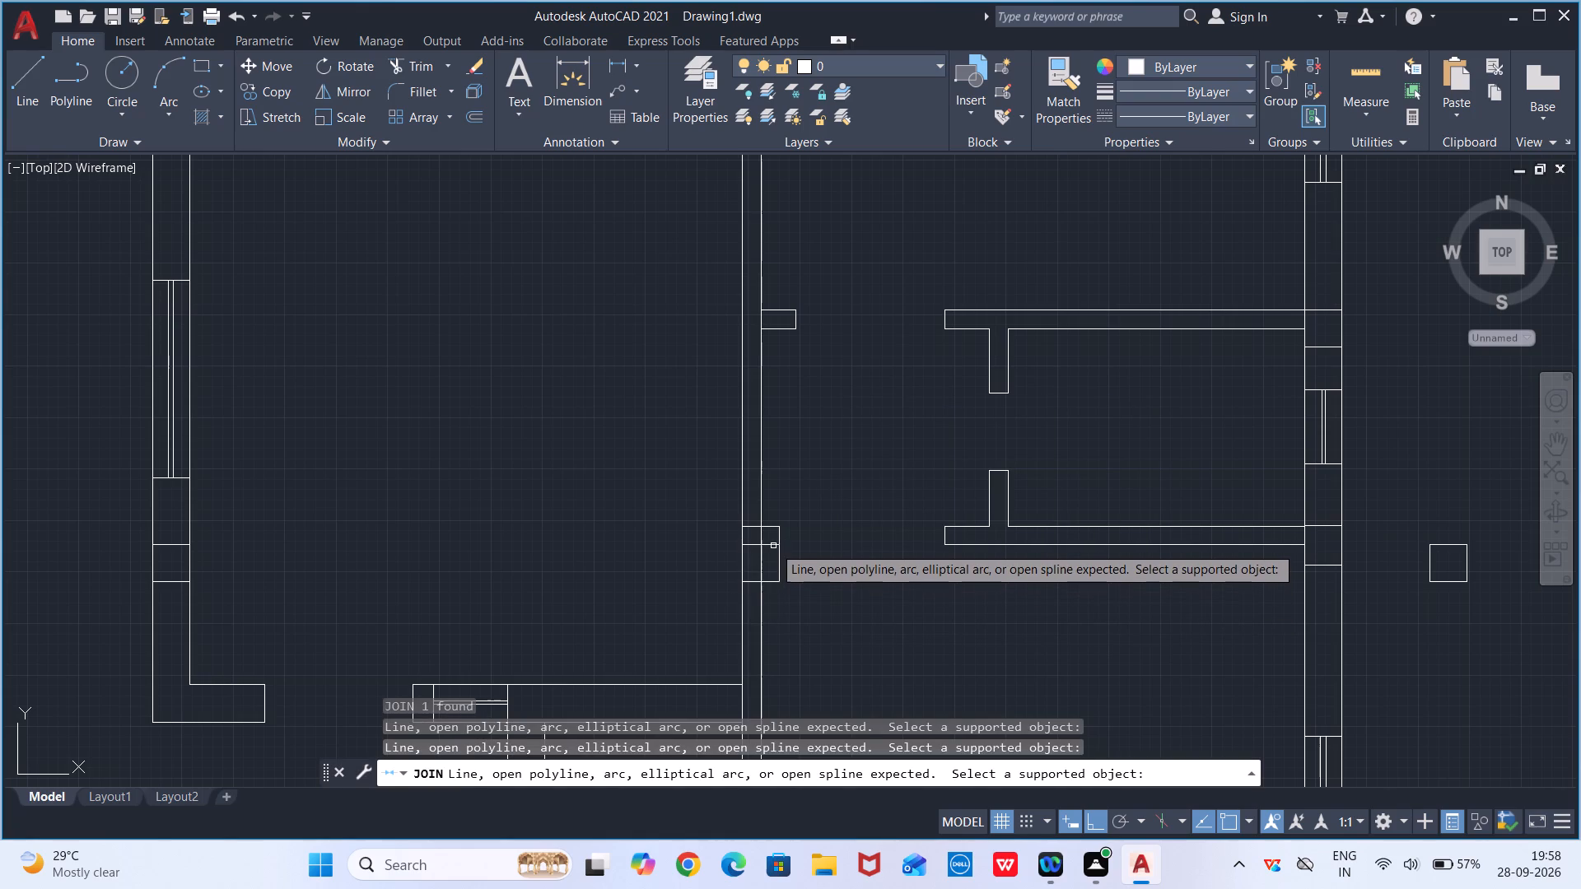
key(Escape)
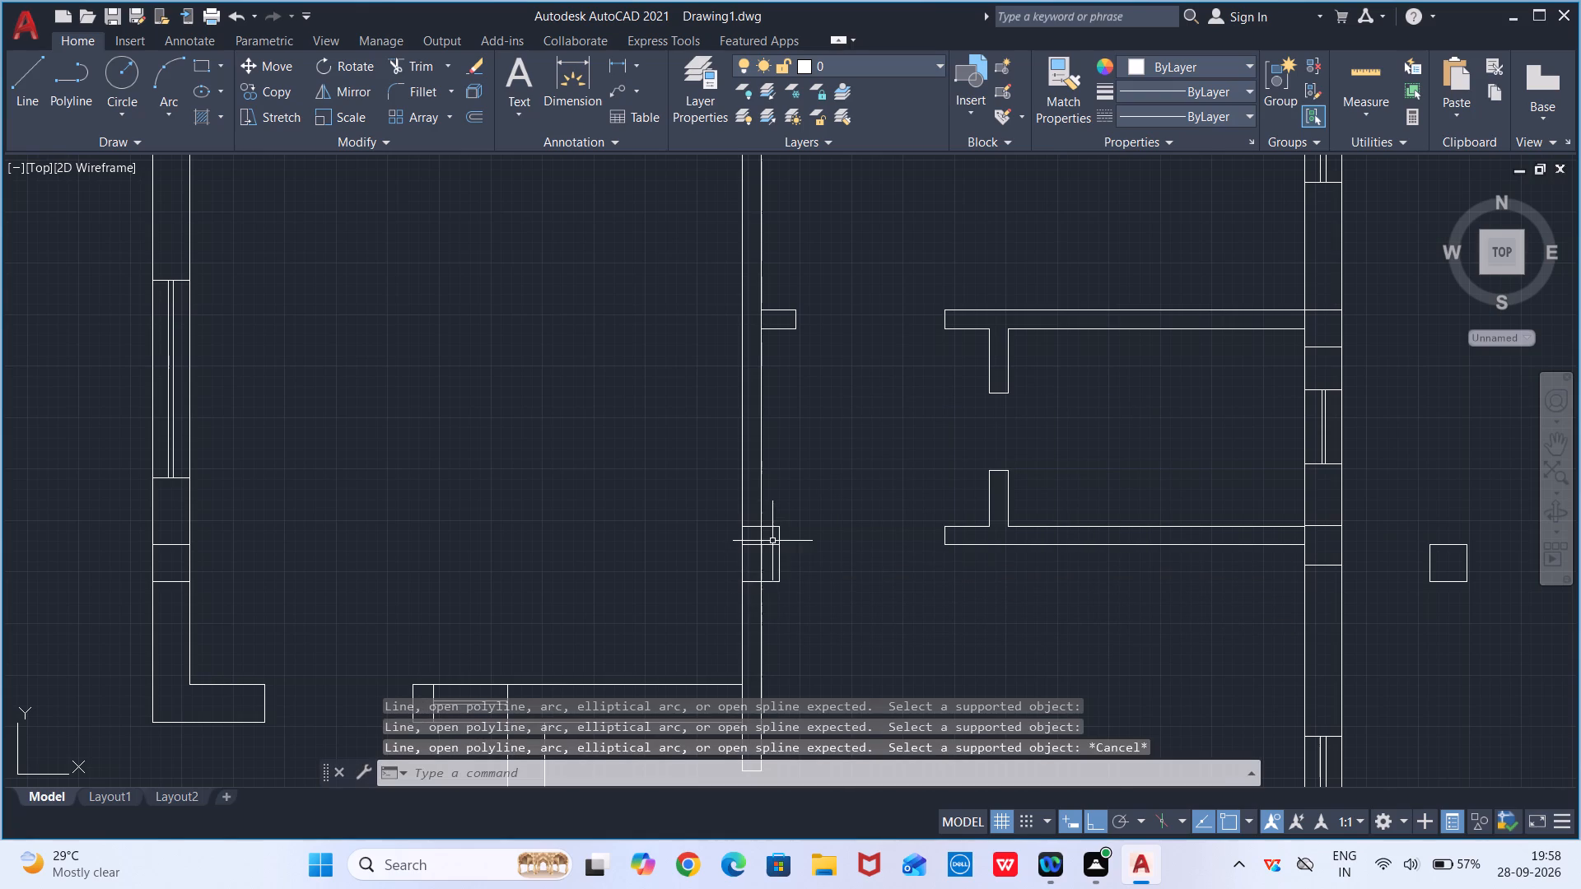
Move the central partition's middle square up 4.5" so its top meets the short line drawn above it.
click(762, 546)
key(m)
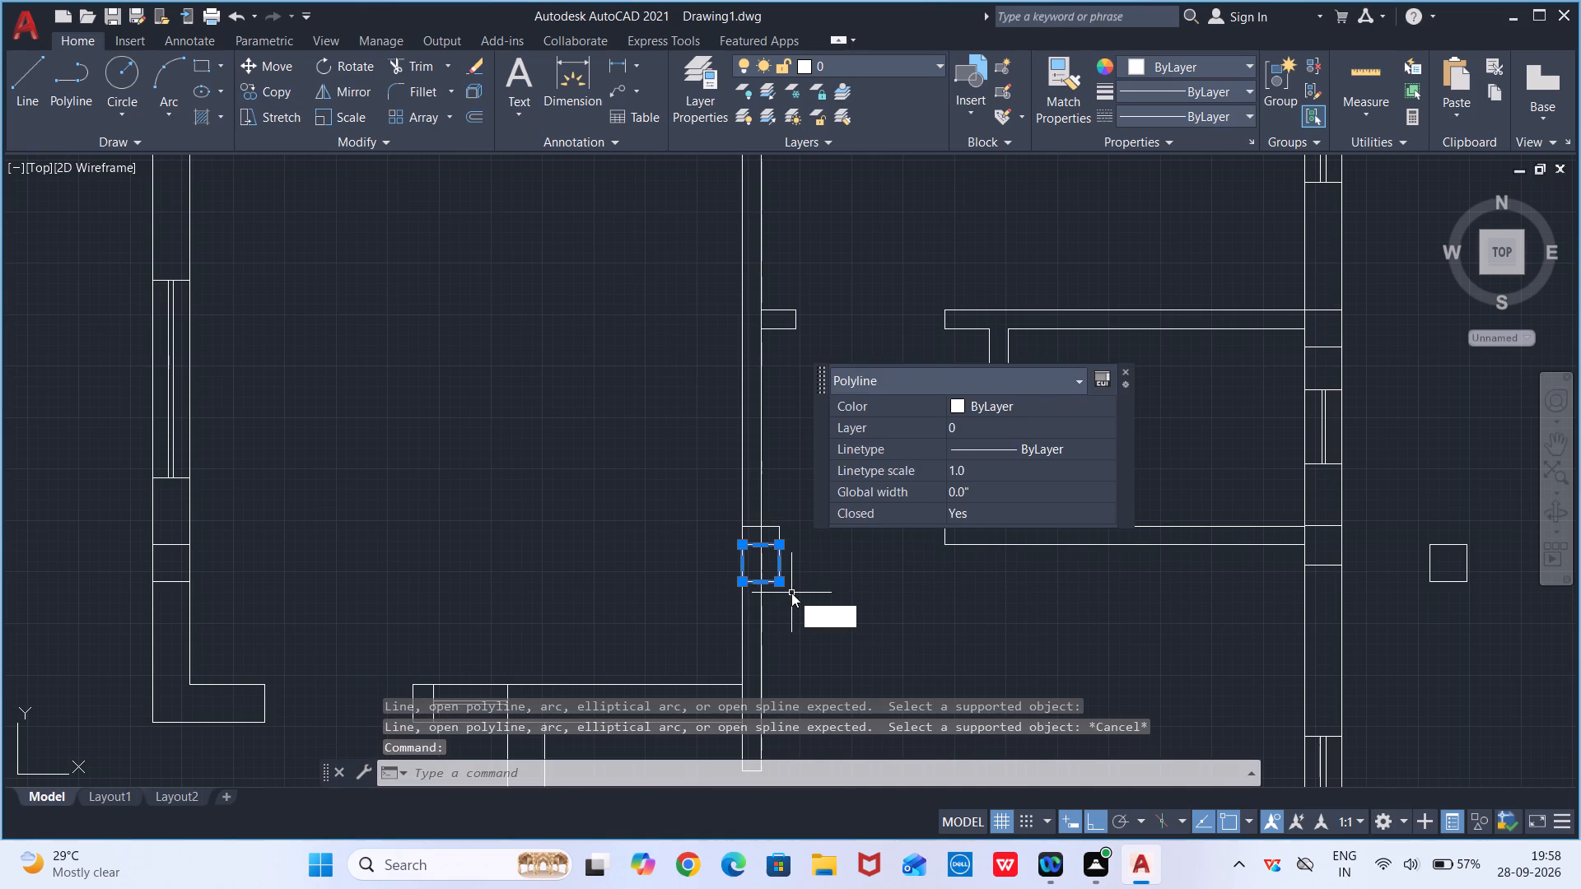
key(Return)
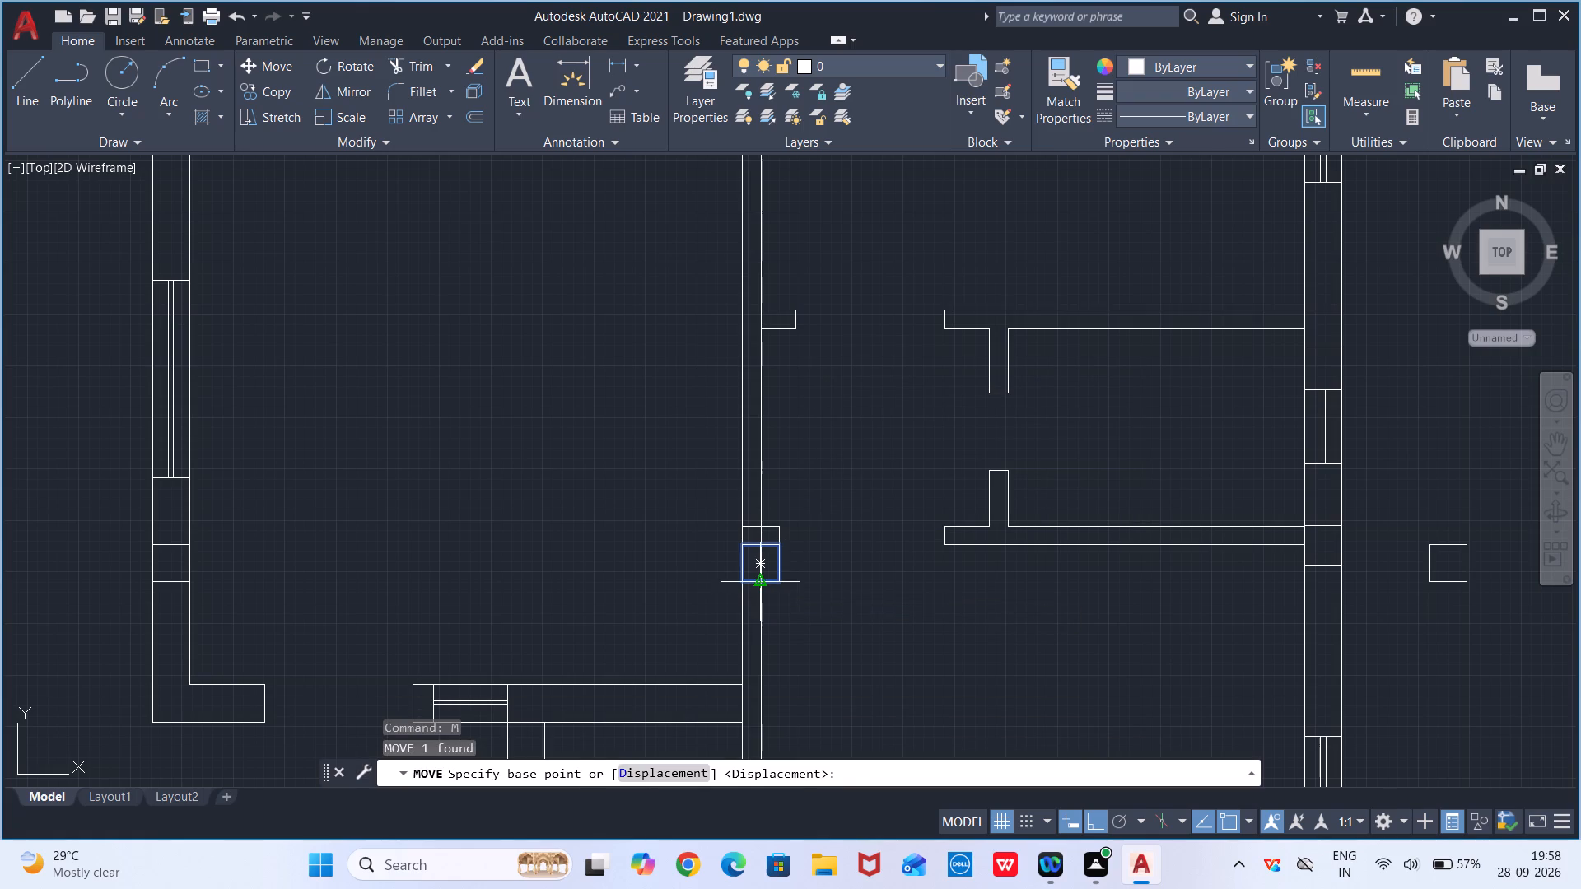
click(757, 586)
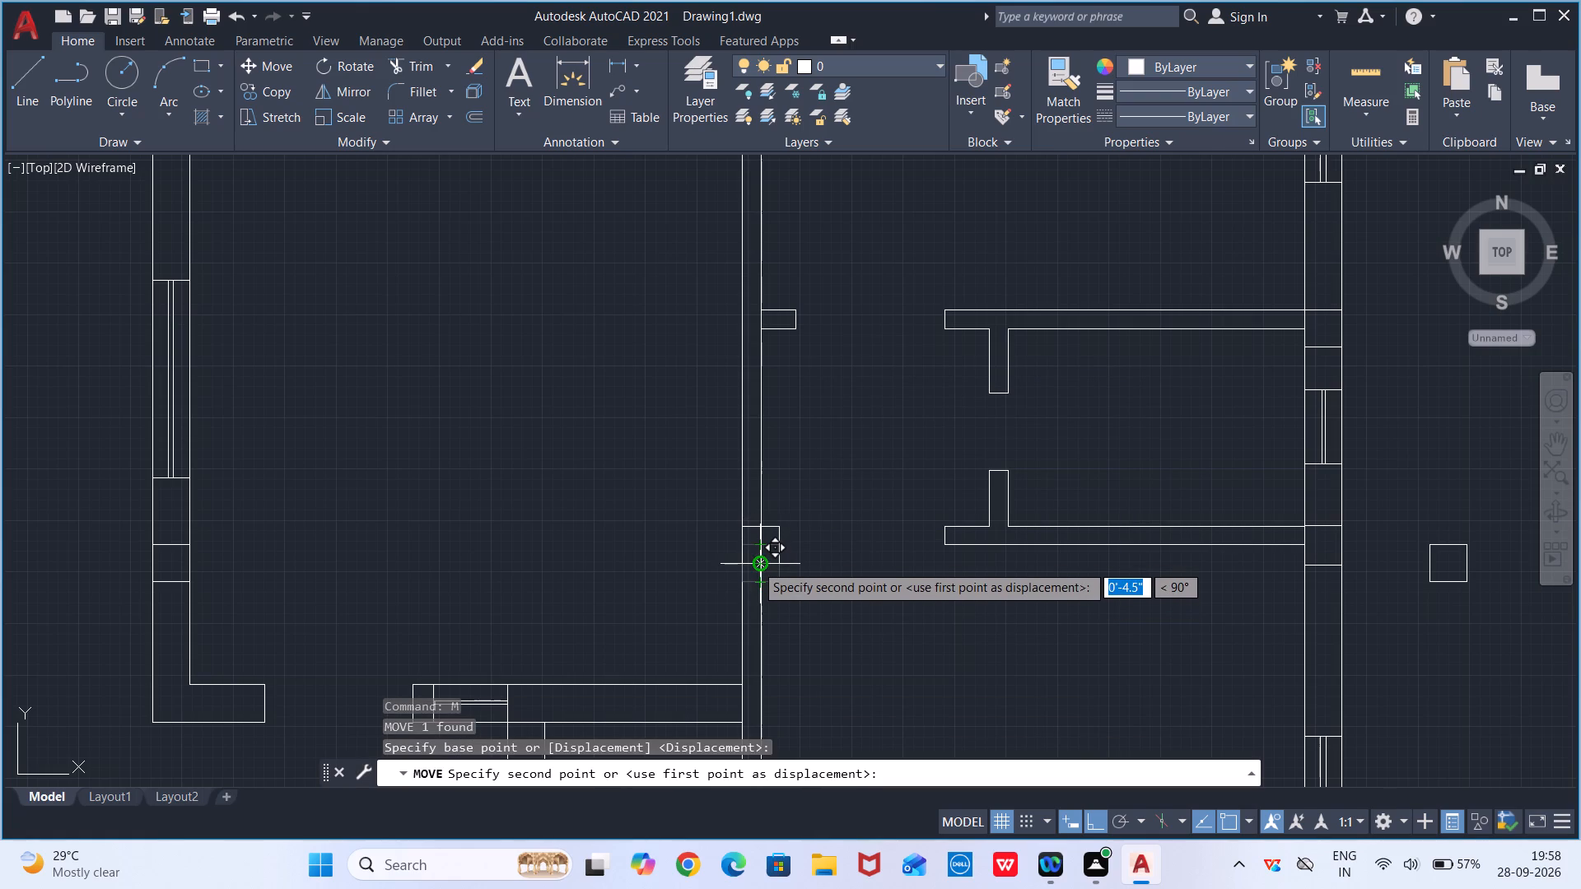
click(755, 564)
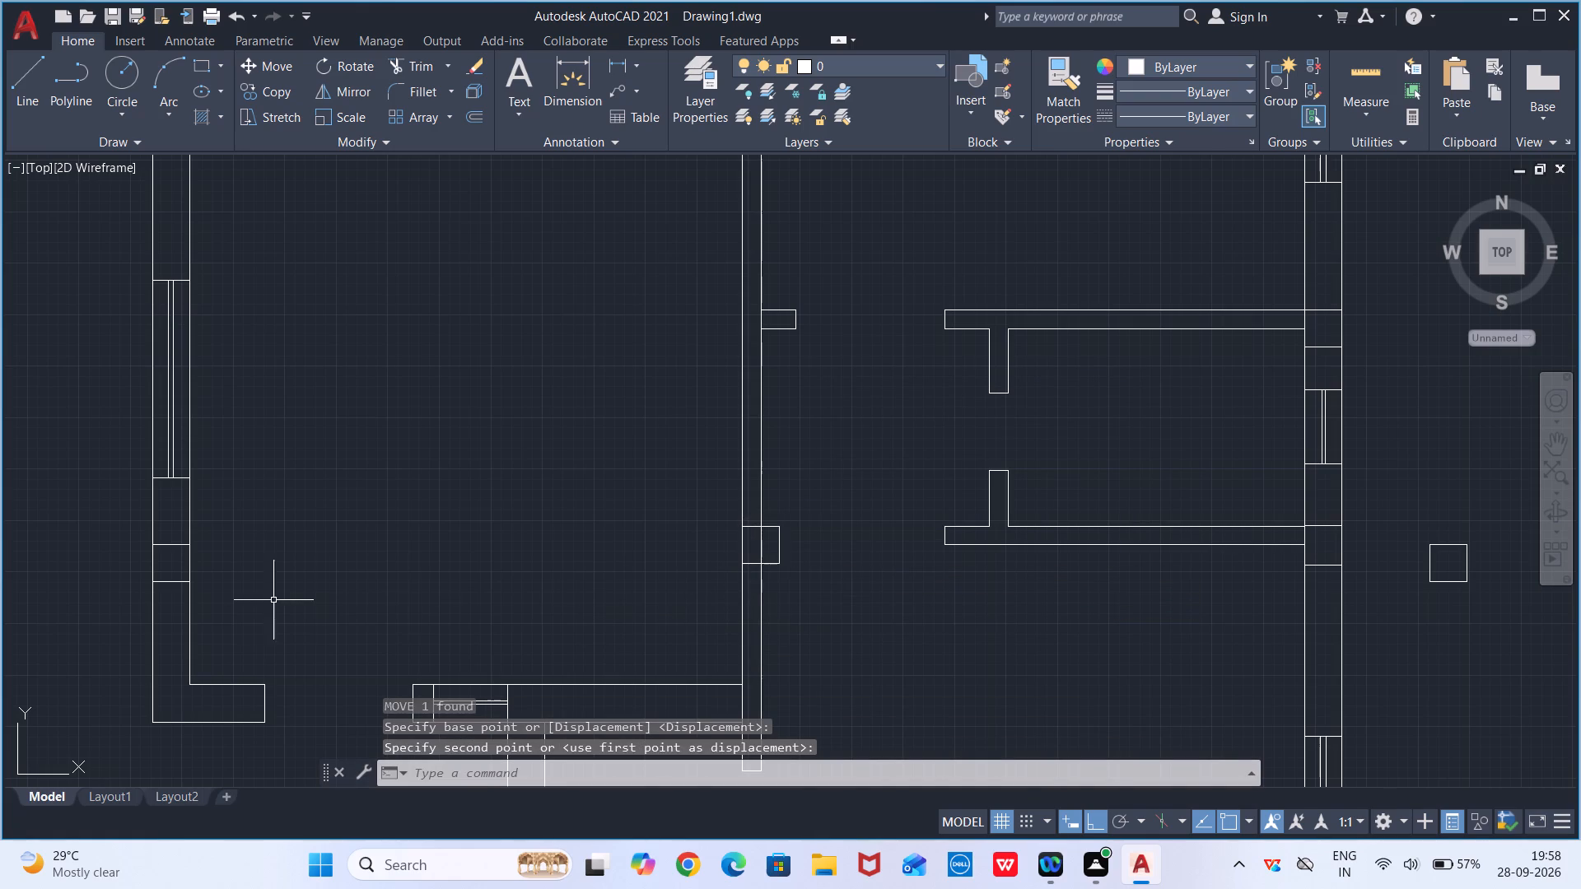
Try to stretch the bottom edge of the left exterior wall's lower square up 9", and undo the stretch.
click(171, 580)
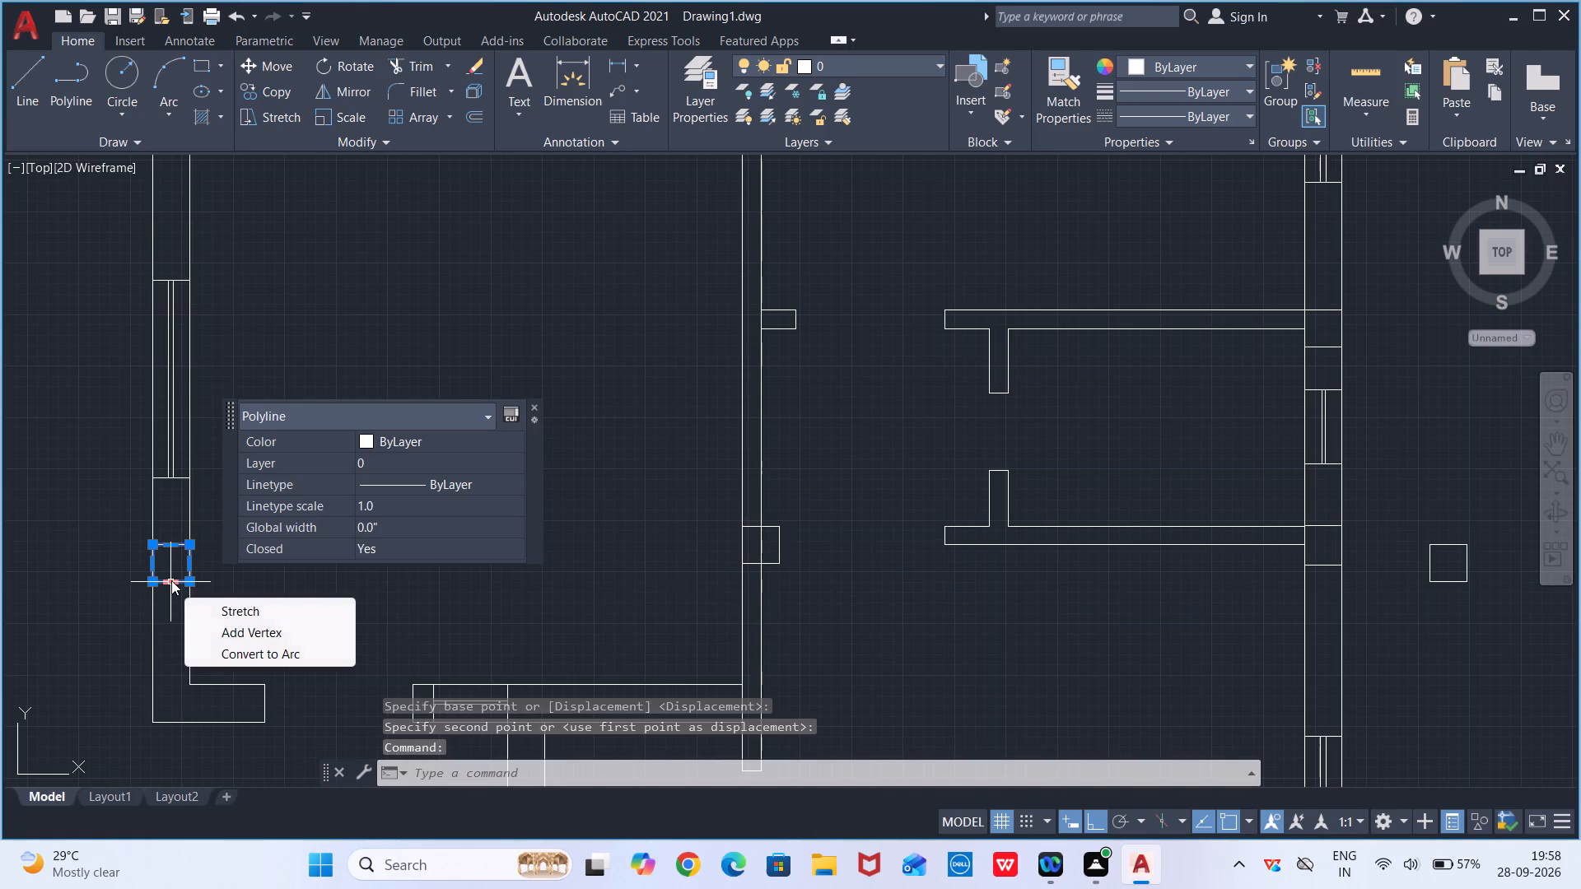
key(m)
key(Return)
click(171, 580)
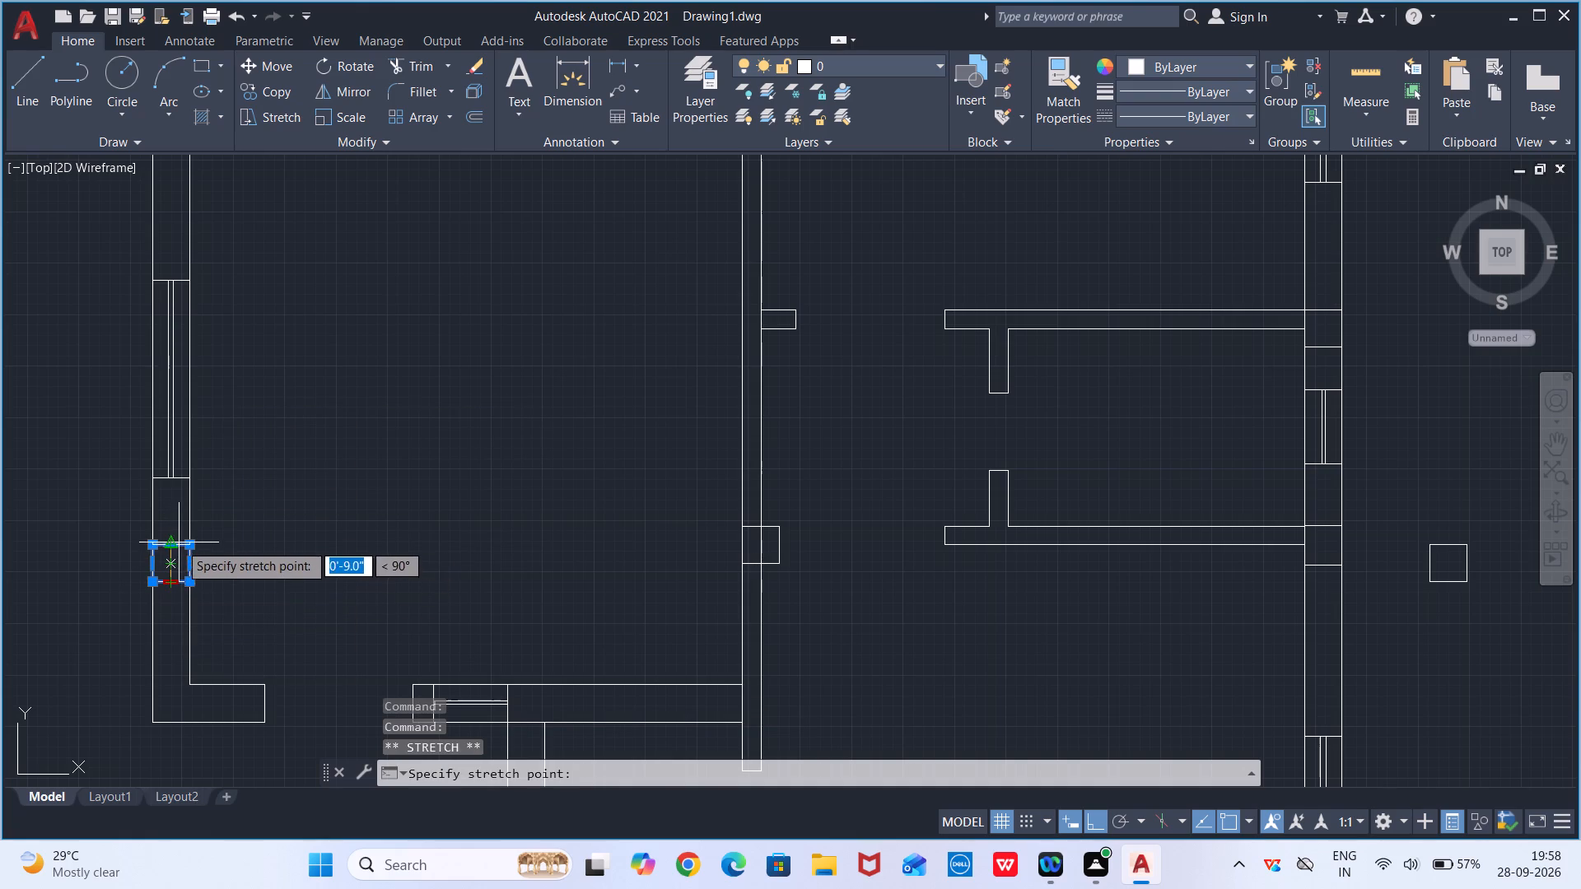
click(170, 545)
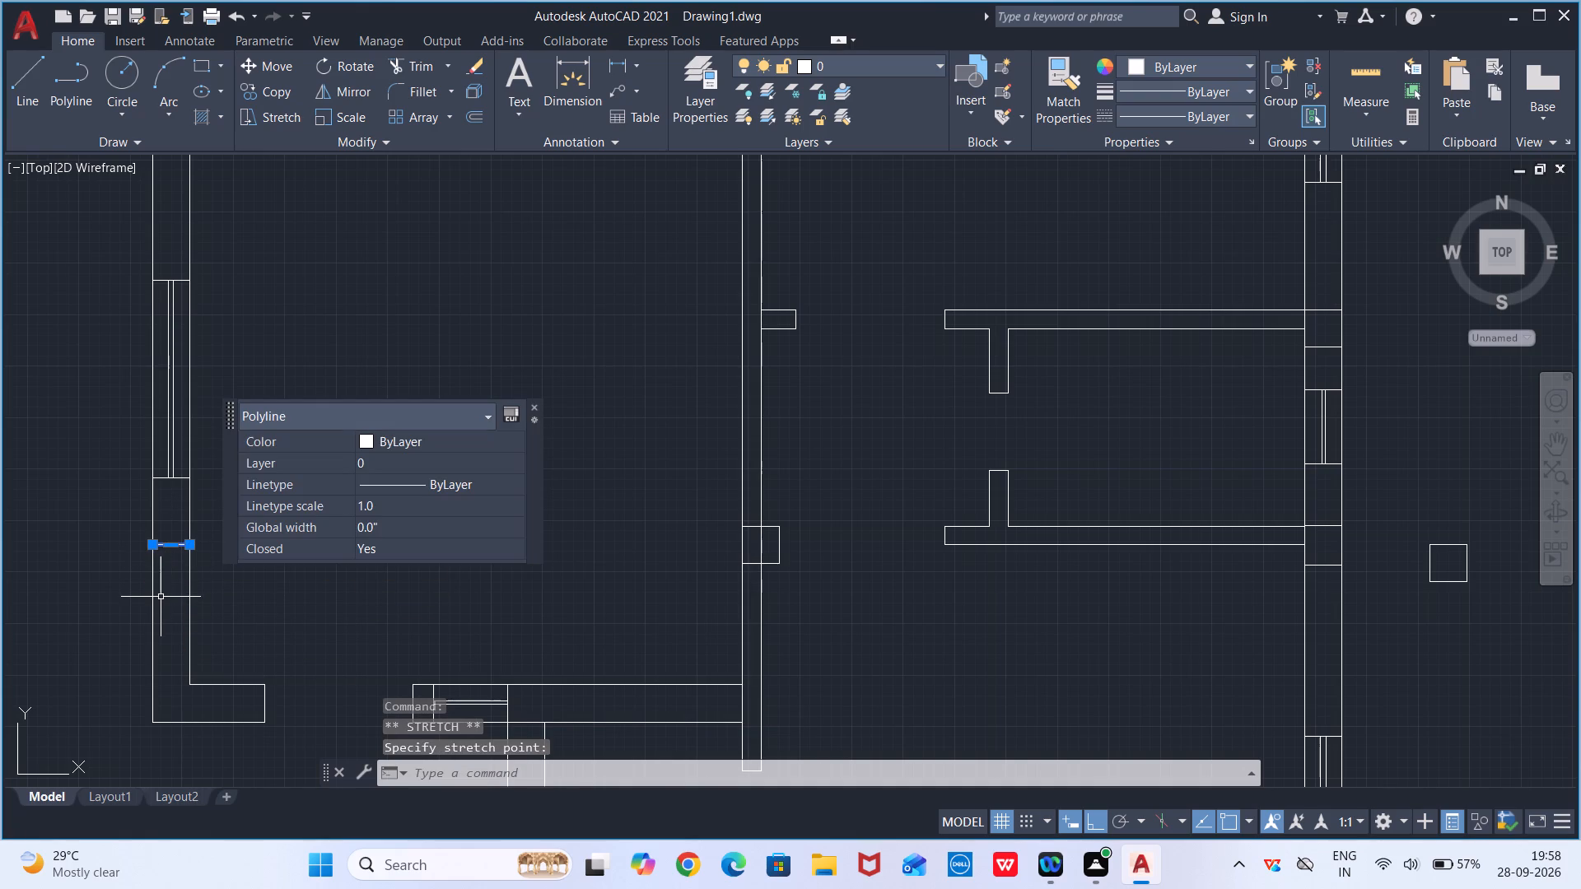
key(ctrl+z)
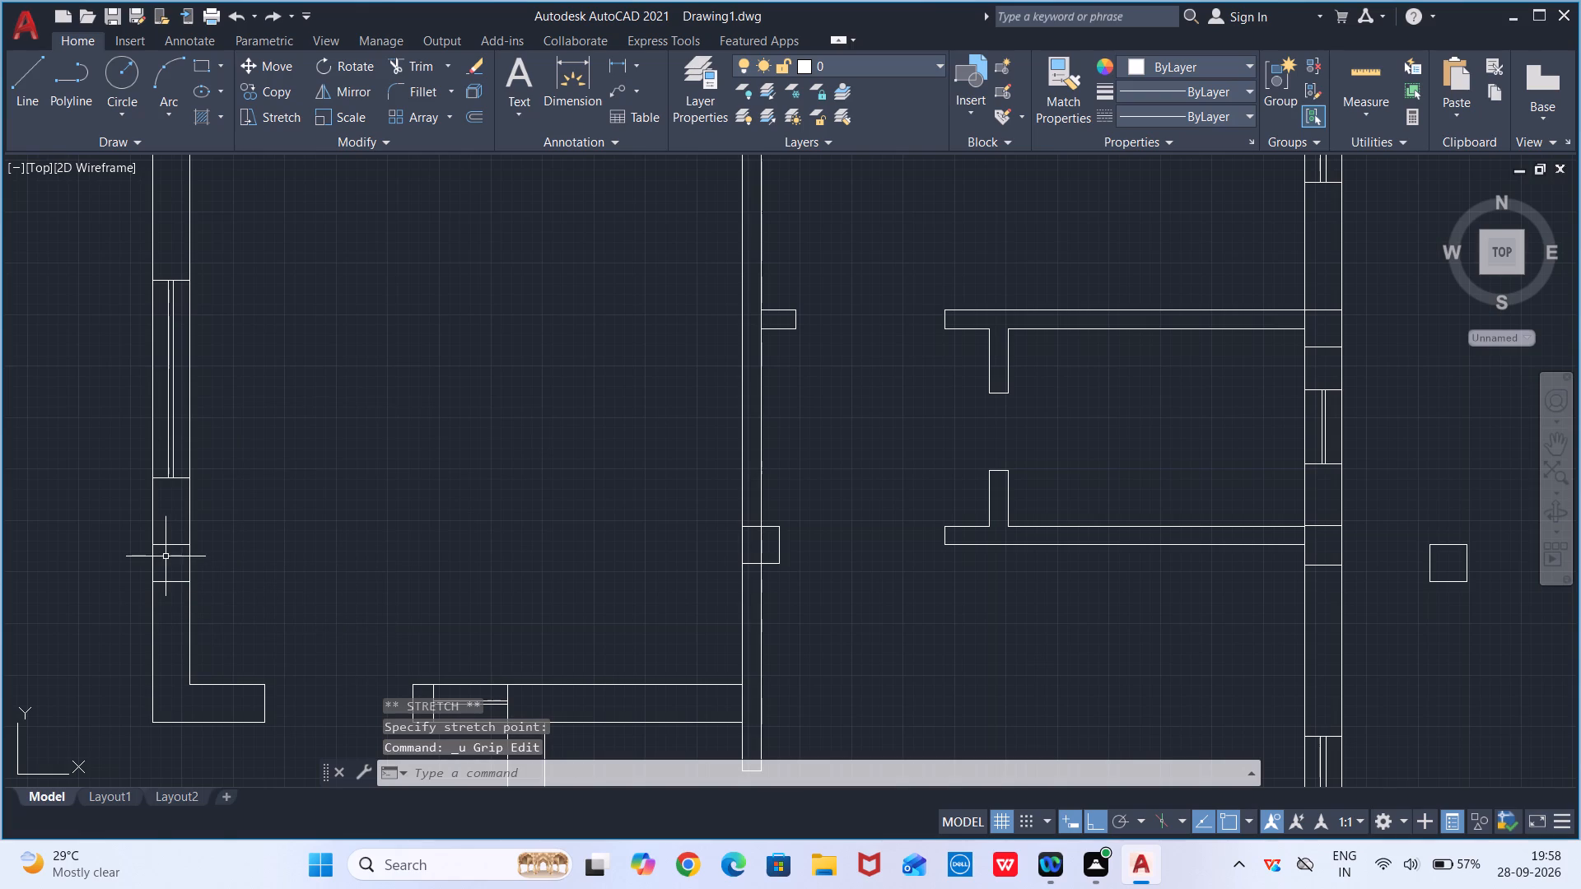
Move the left exterior wall's lower square straight up, about level with the central partition's middle square.
click(166, 545)
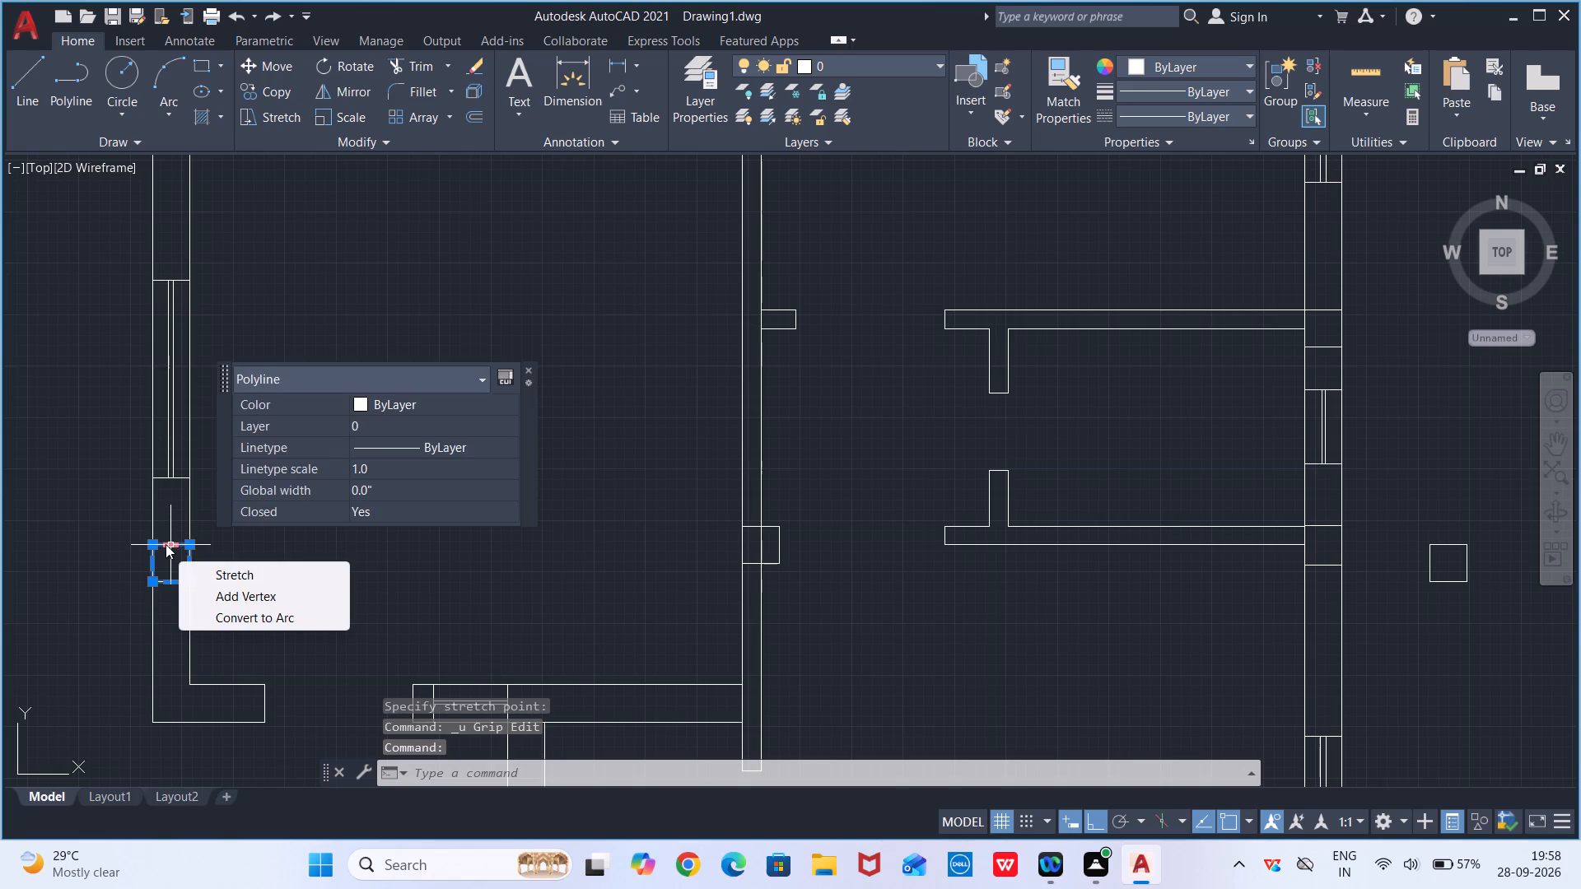
key(m)
key(Return)
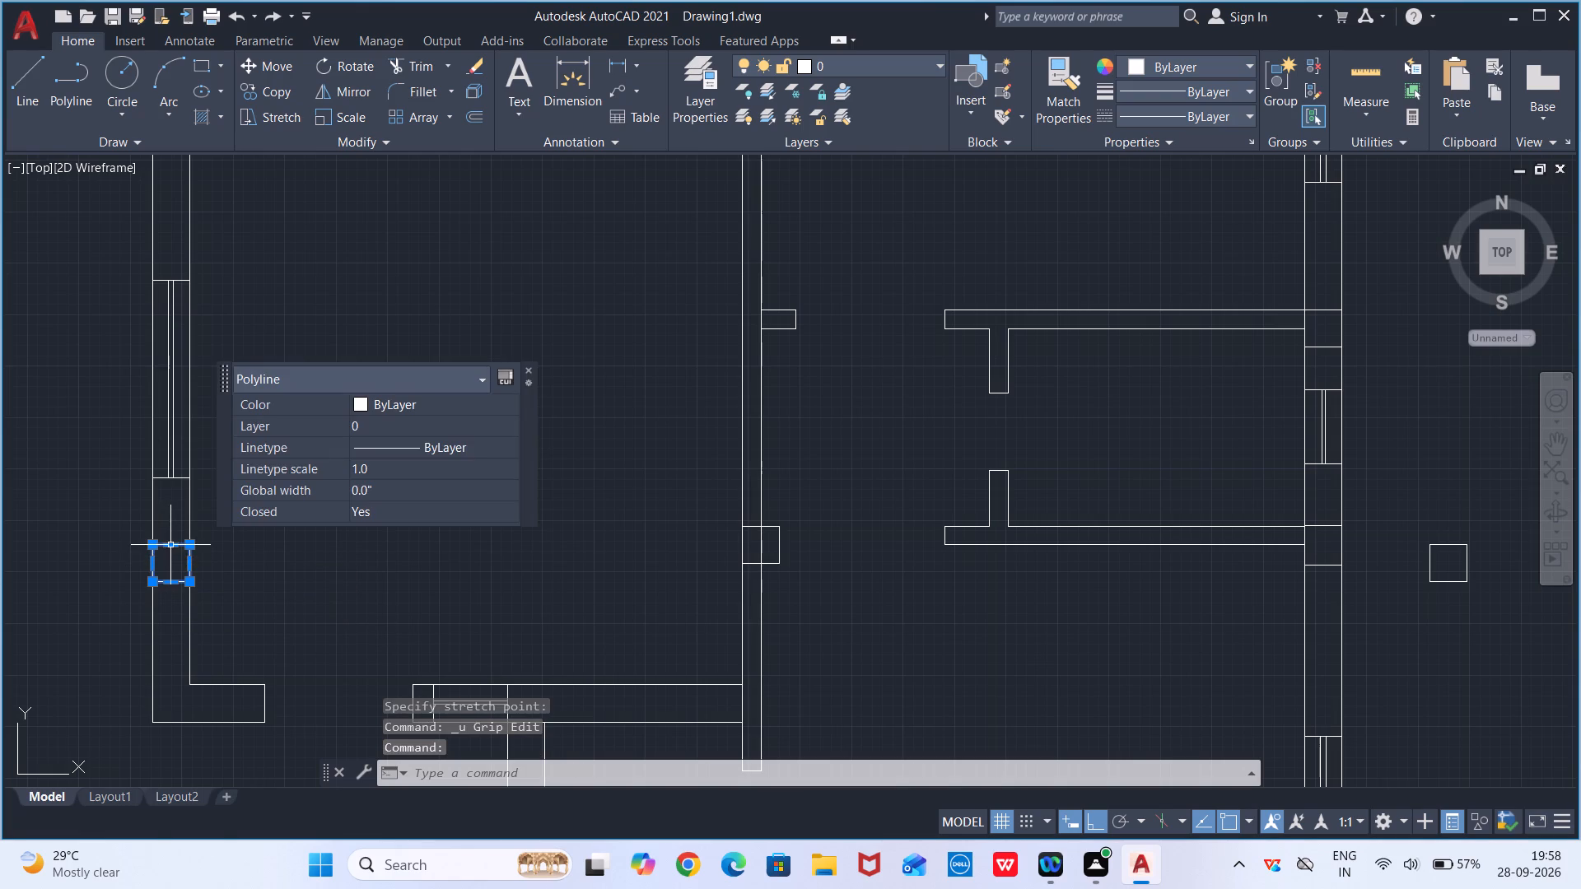
click(174, 543)
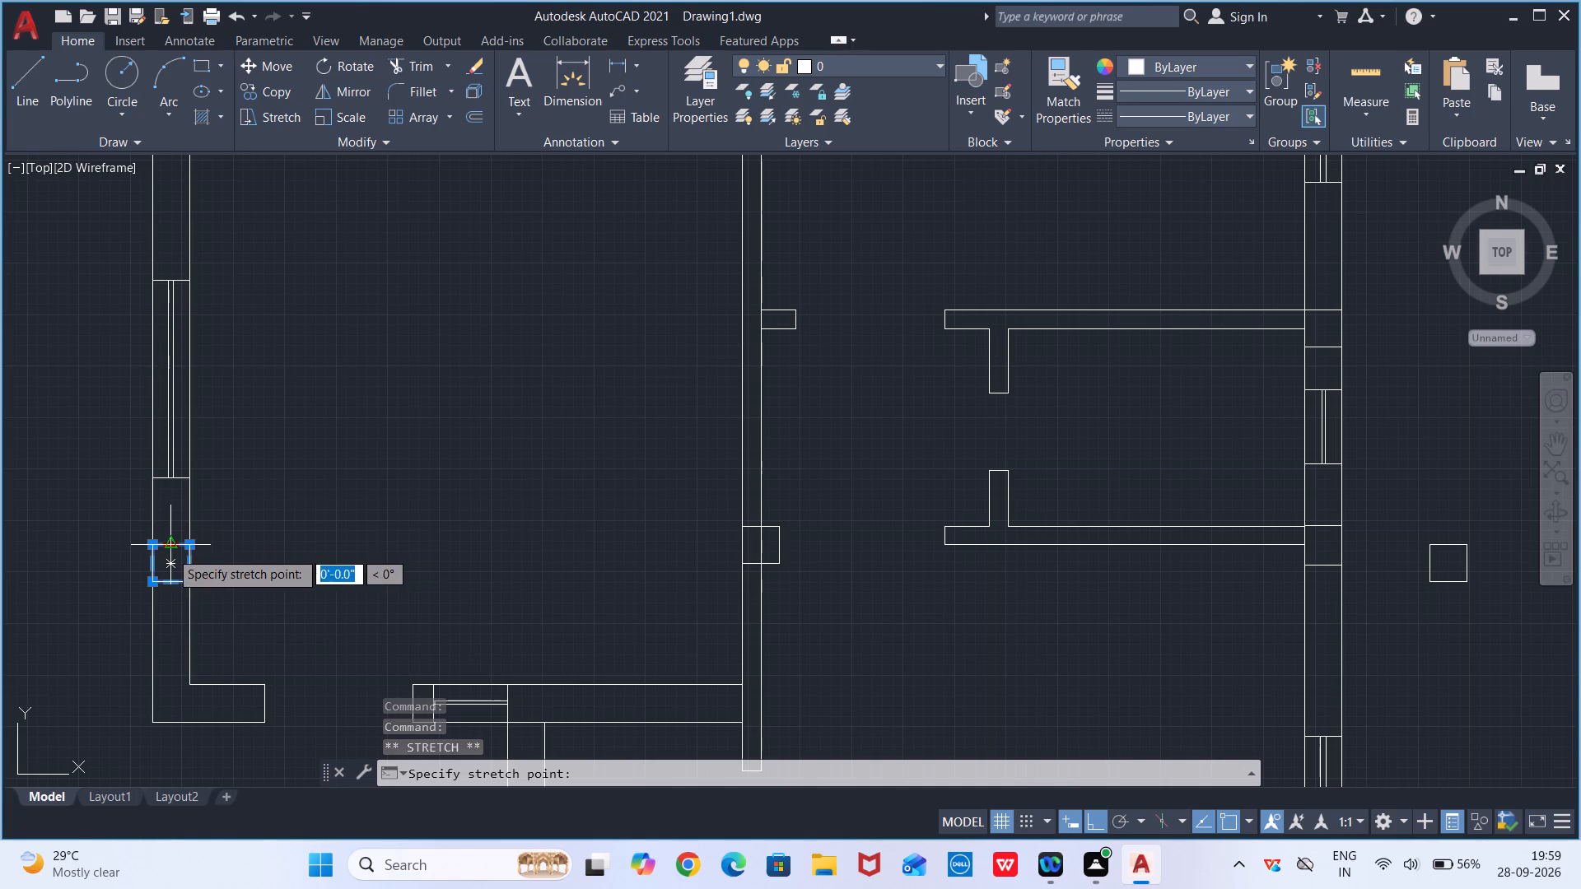
key(m)
key(m)
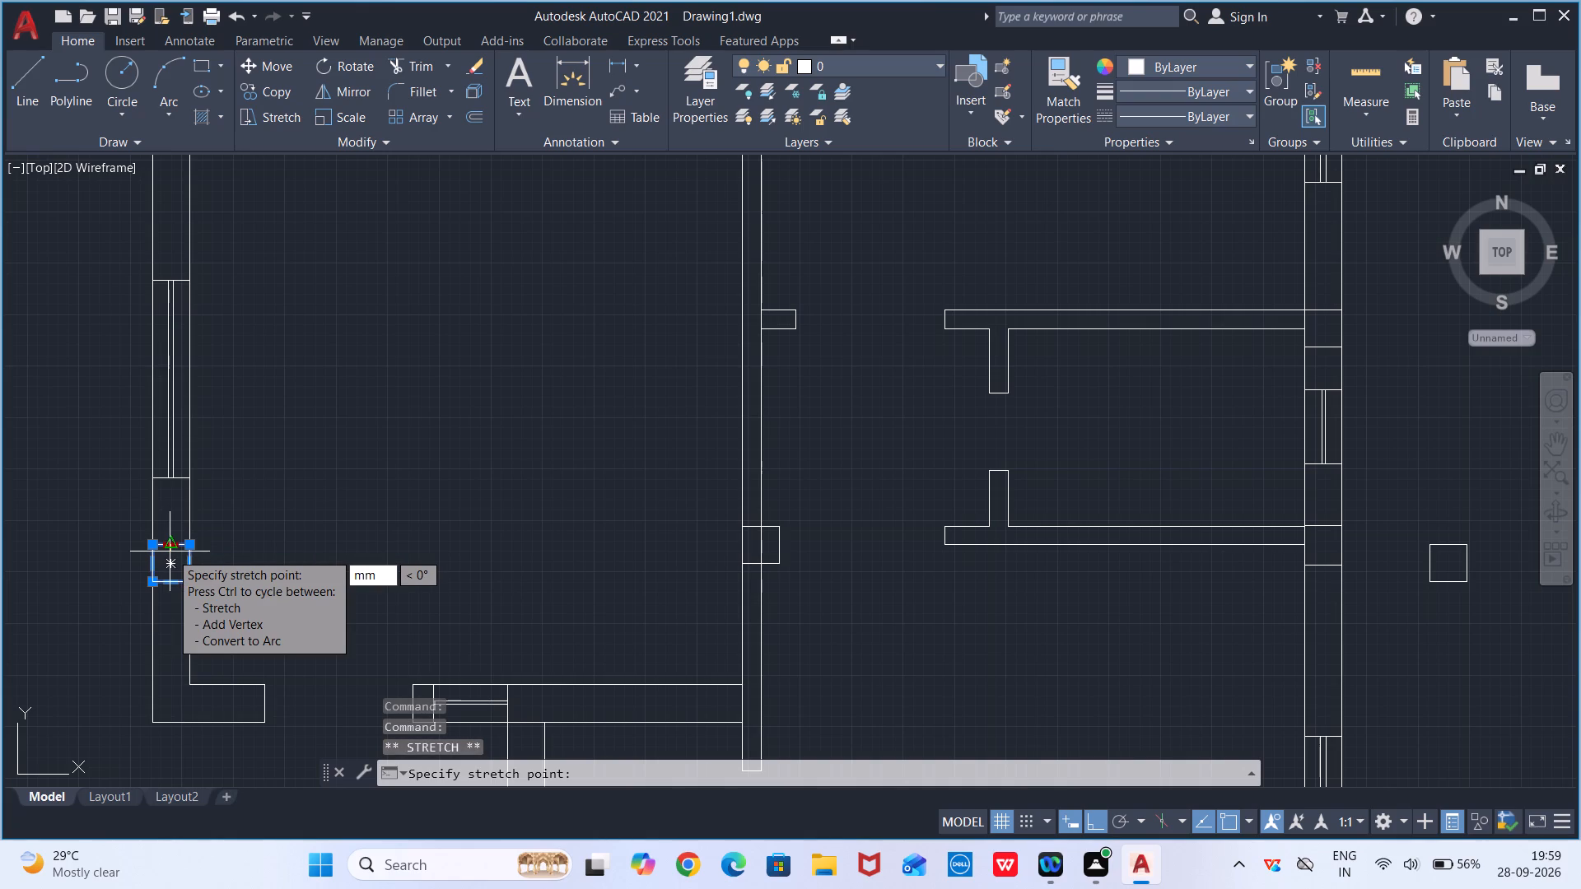
key(BackSpace)
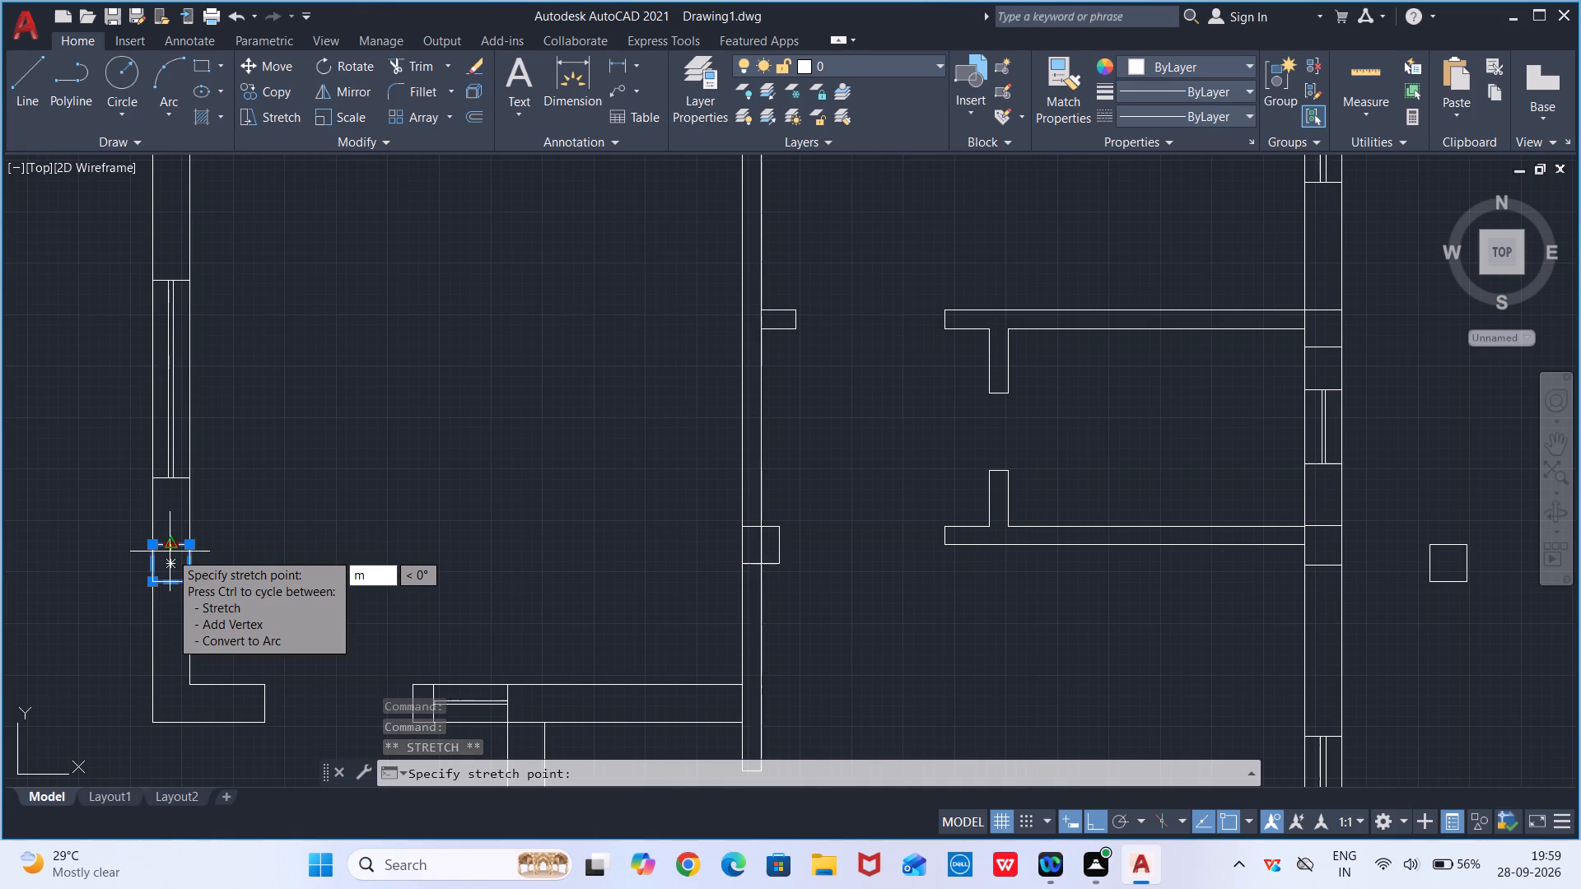
key(Escape)
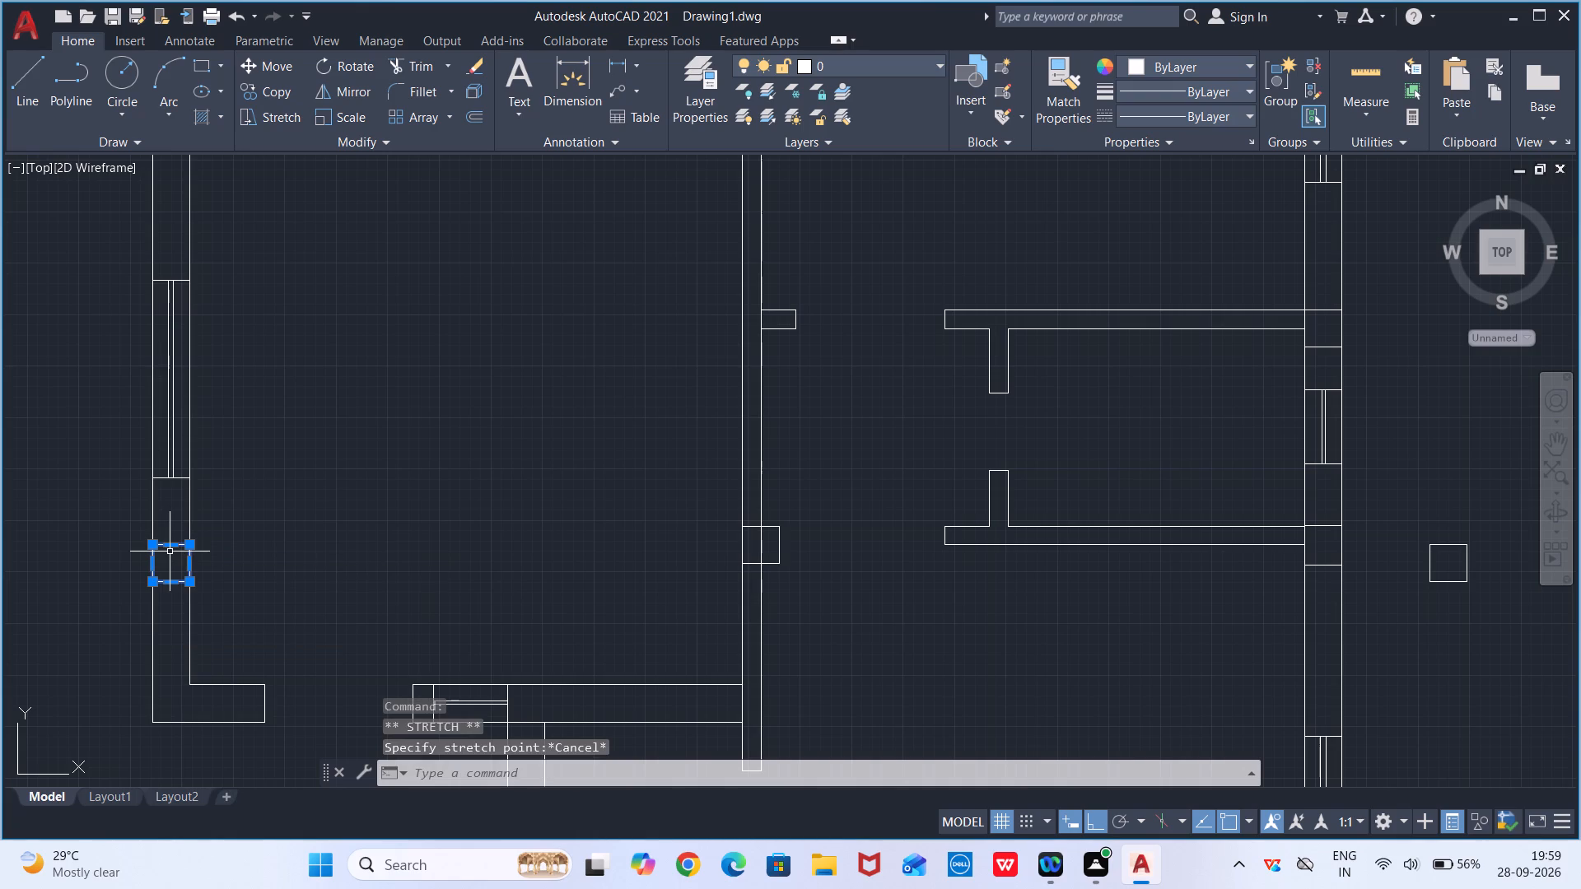
key(m)
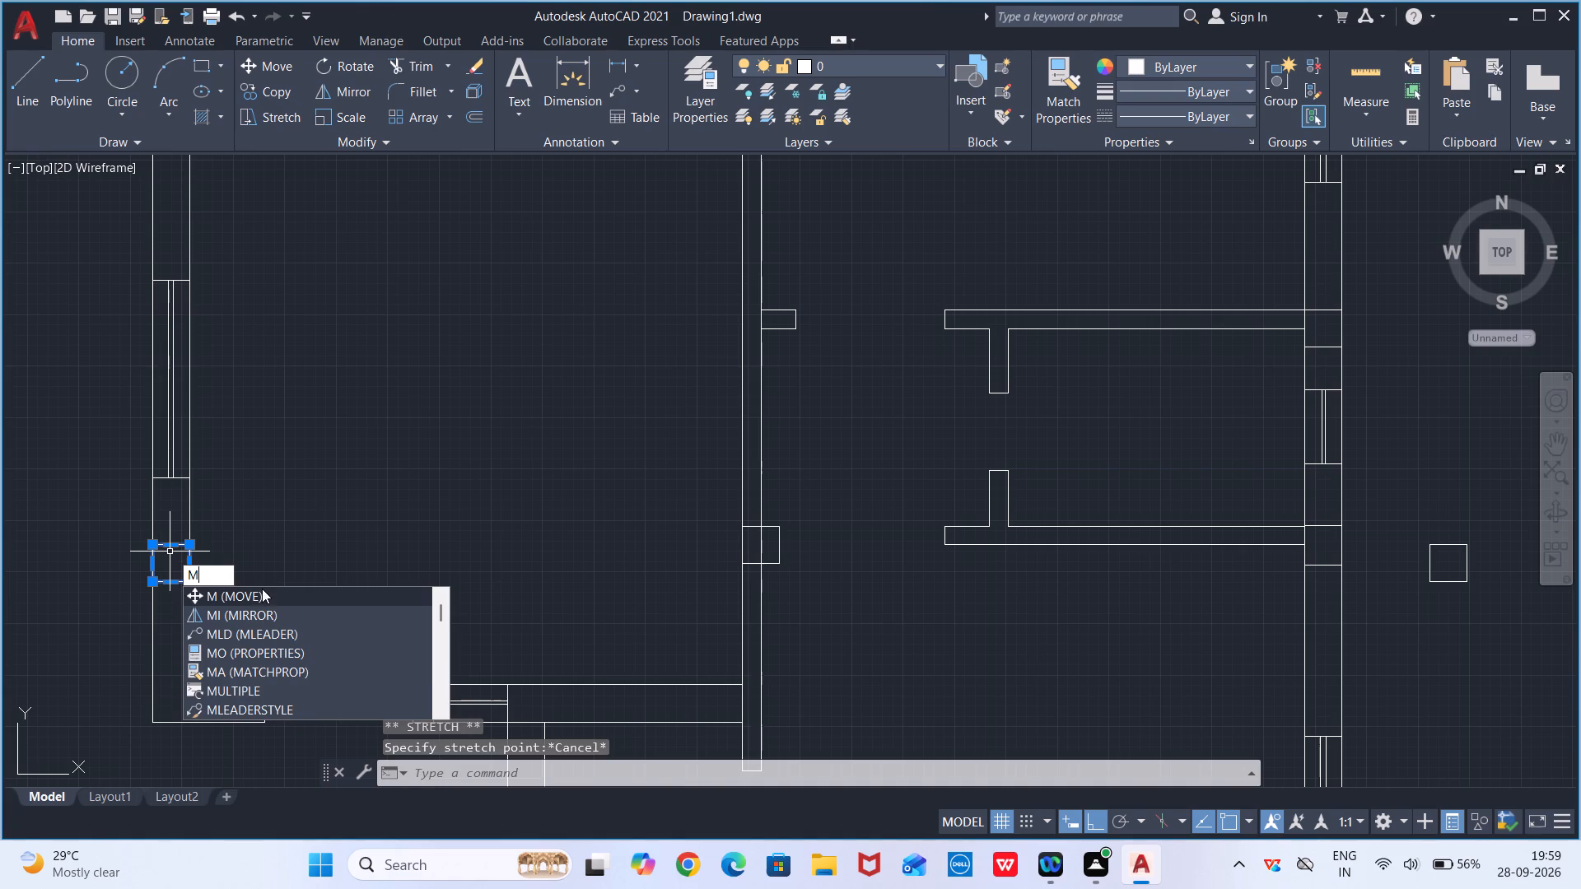
click(263, 589)
click(167, 546)
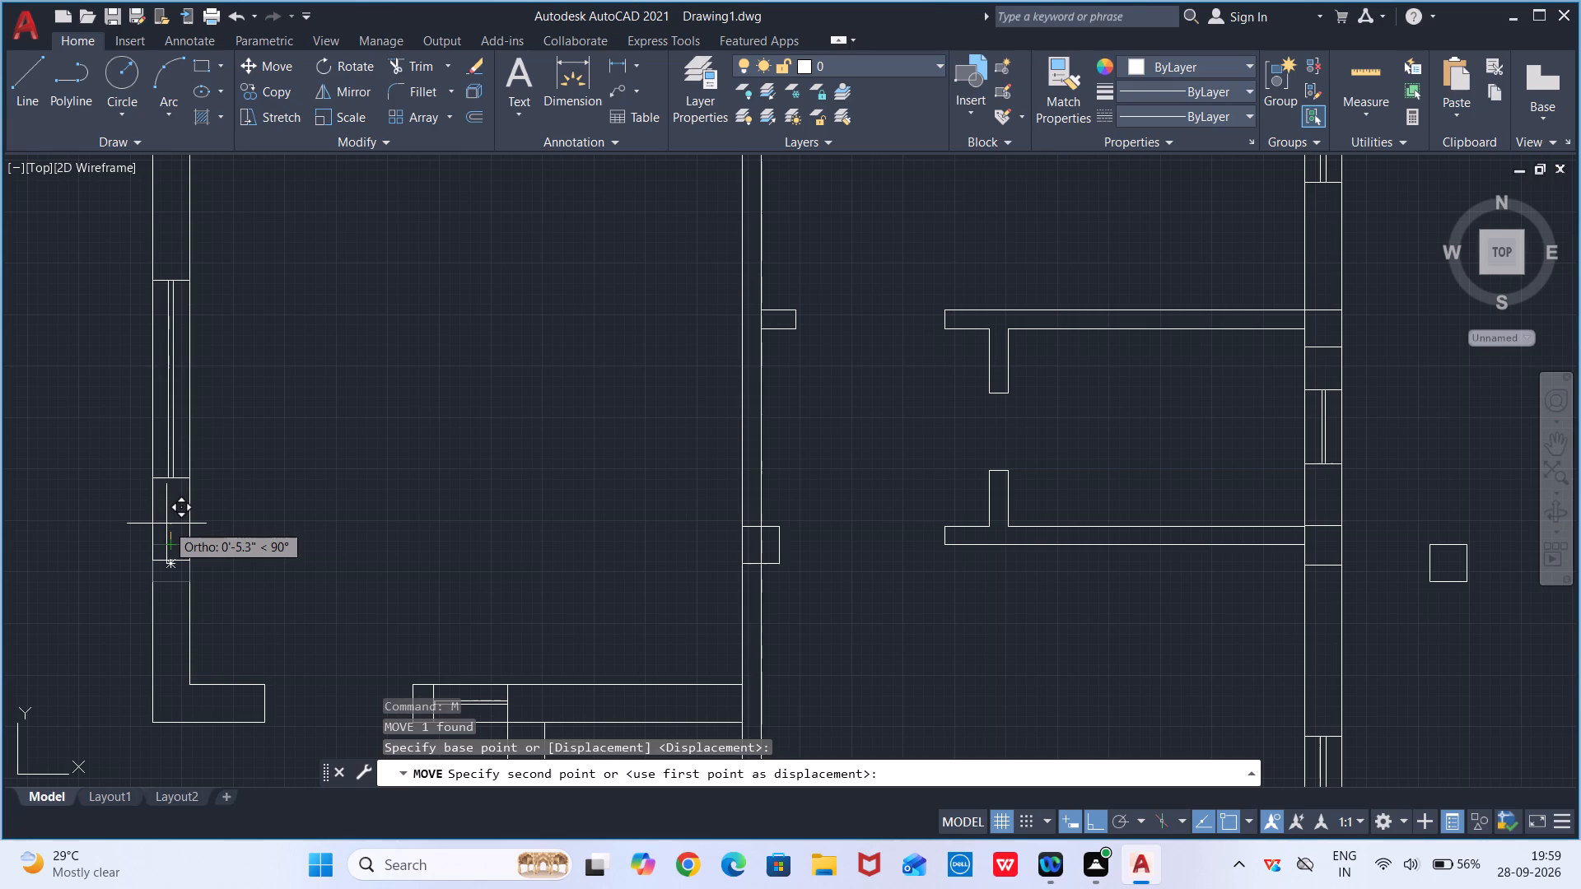
click(170, 530)
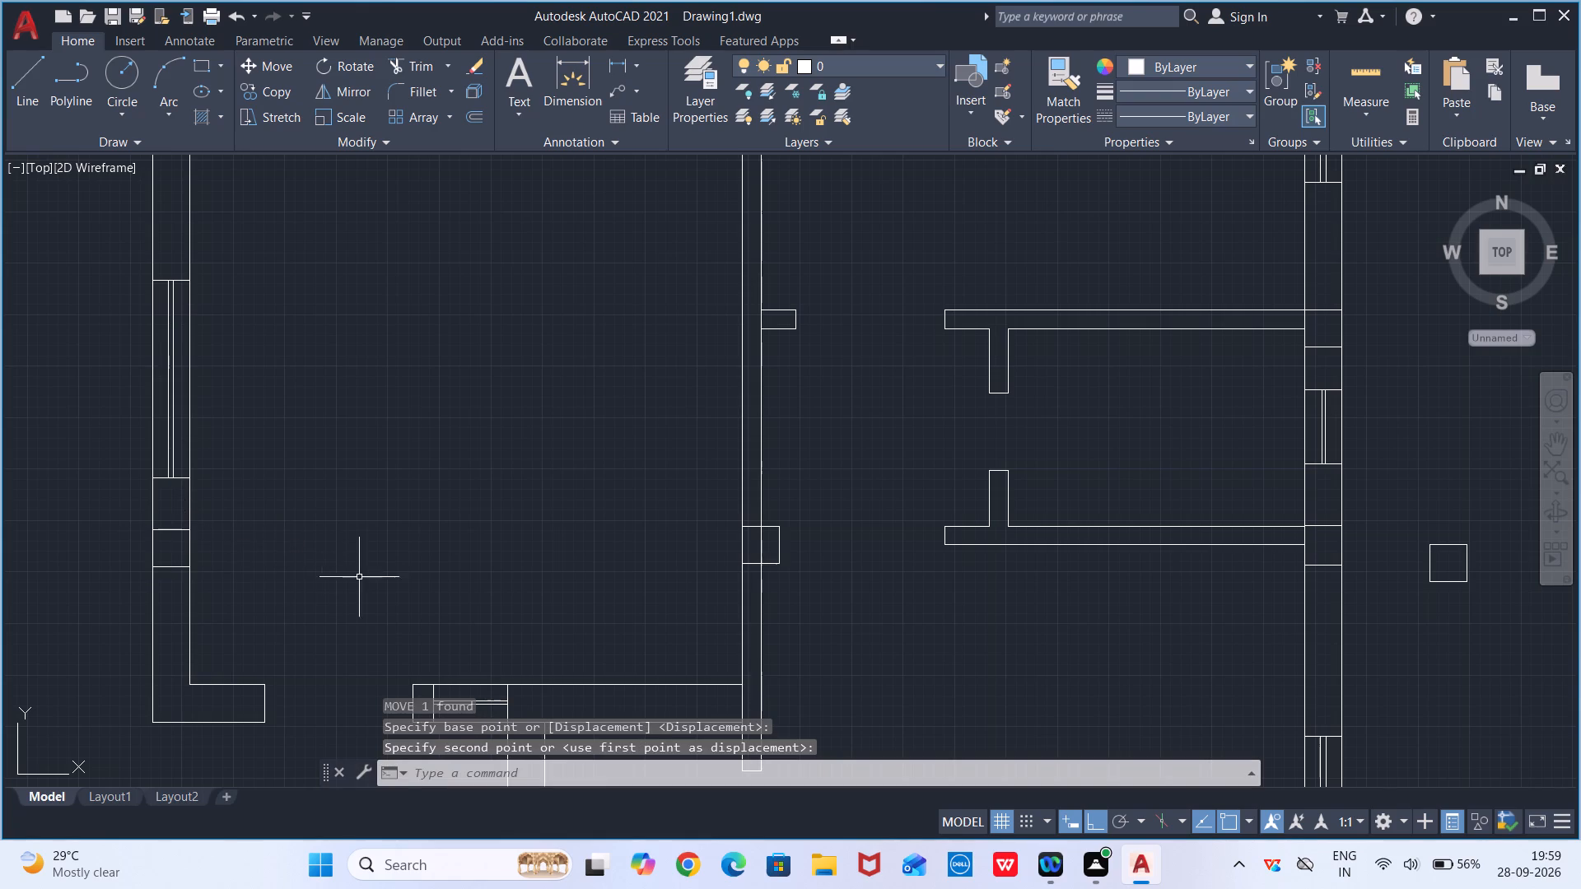
Draw a line from the upper right corner of the central partition's middle square 4.5" down, and back 4.5" to the partition's right face.
scroll(772, 547, up, 1)
scroll(760, 560, down, 2)
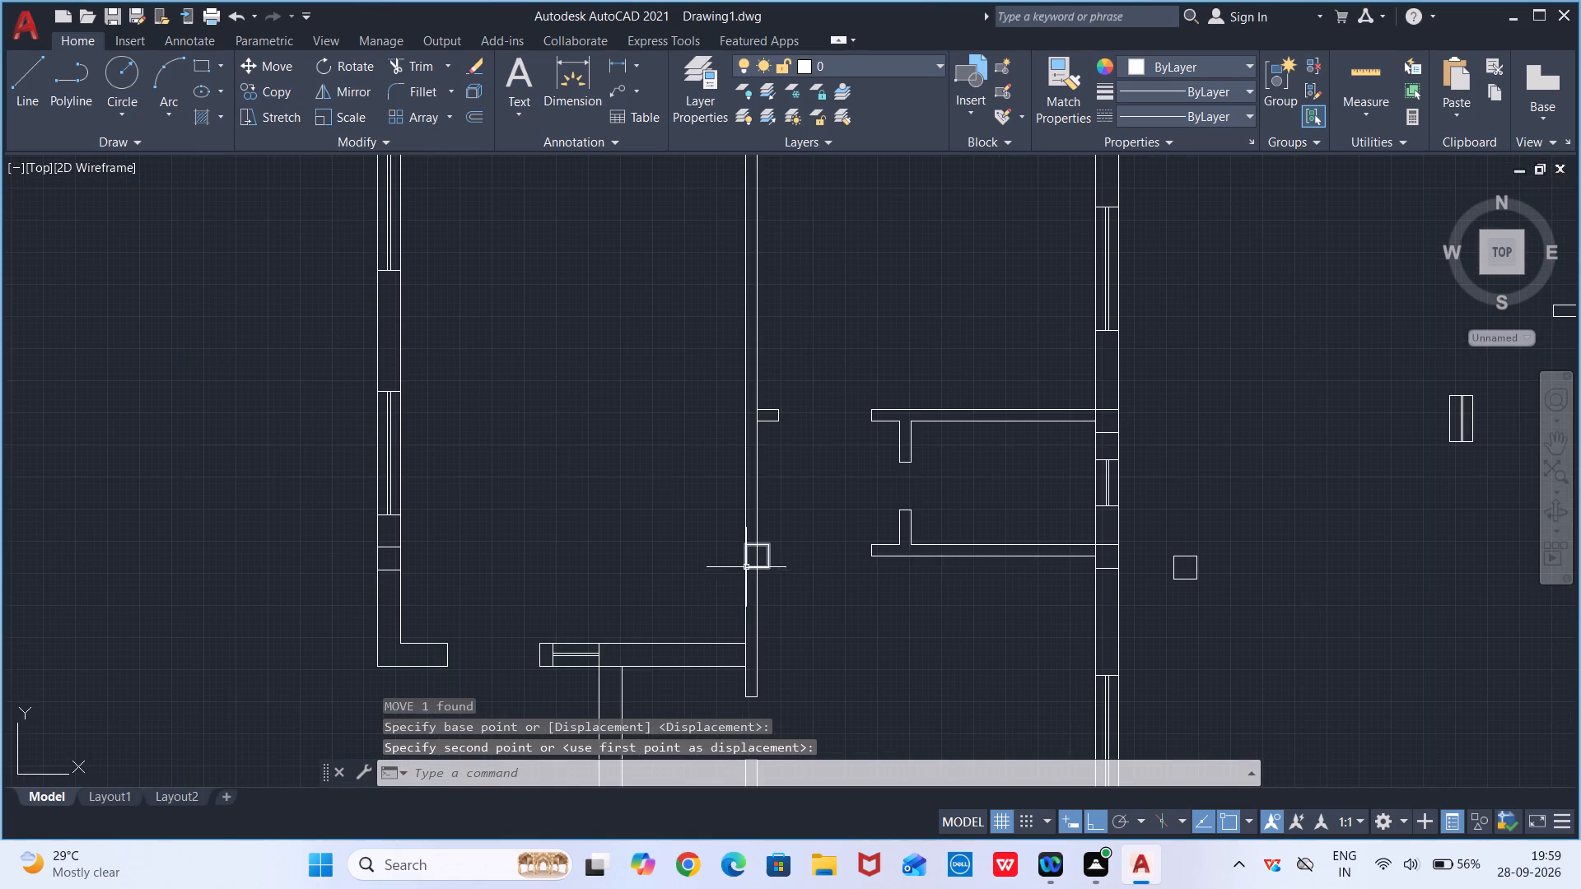
scroll(742, 556, up, 2)
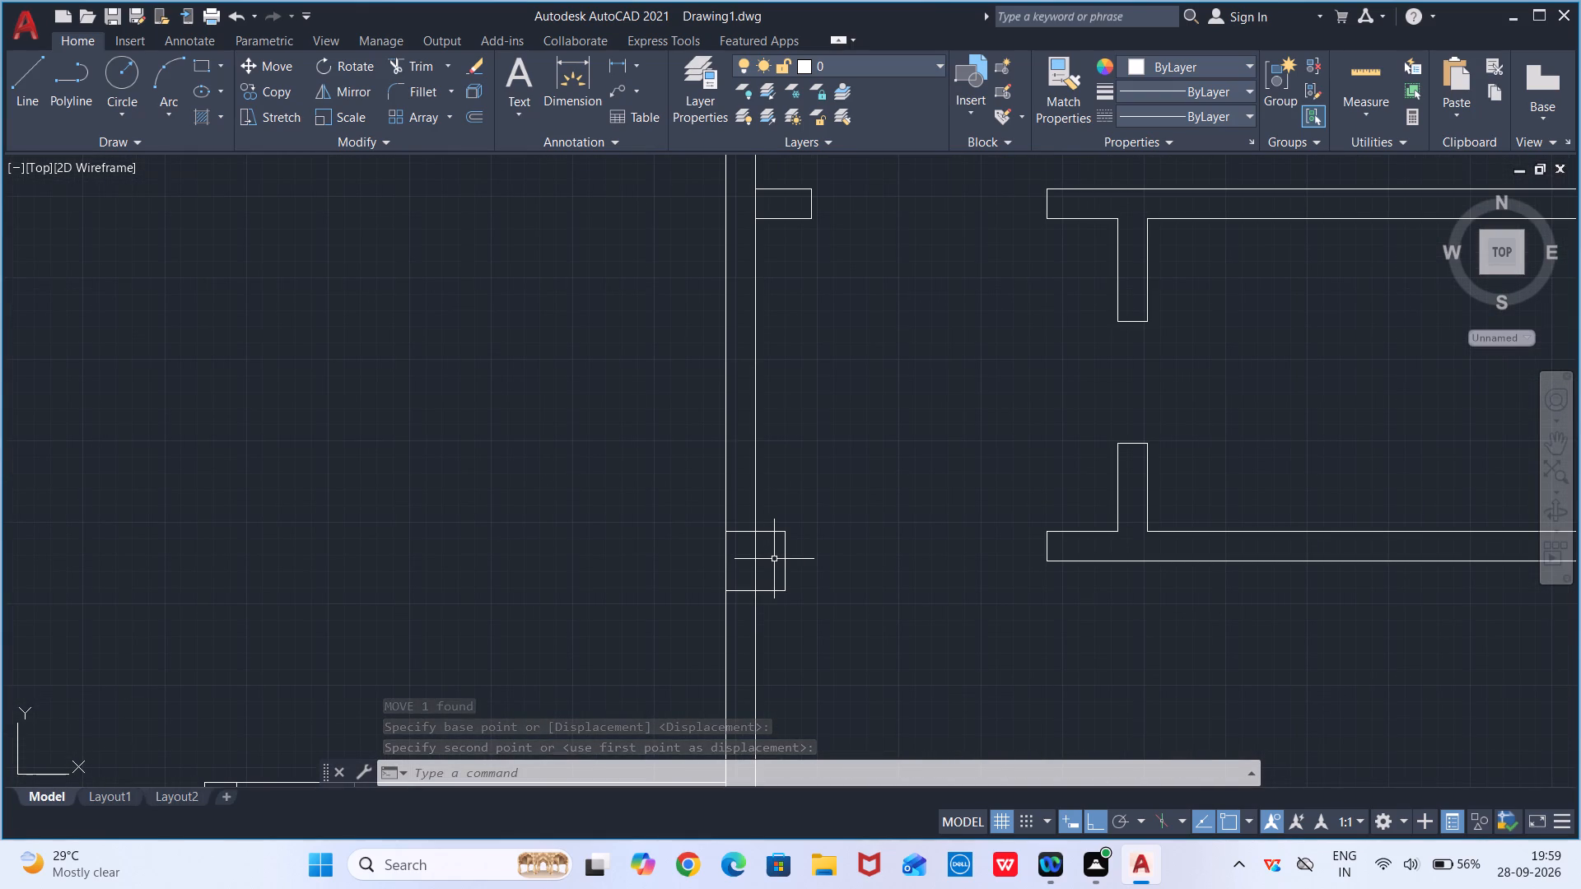
key(l)
key(Return)
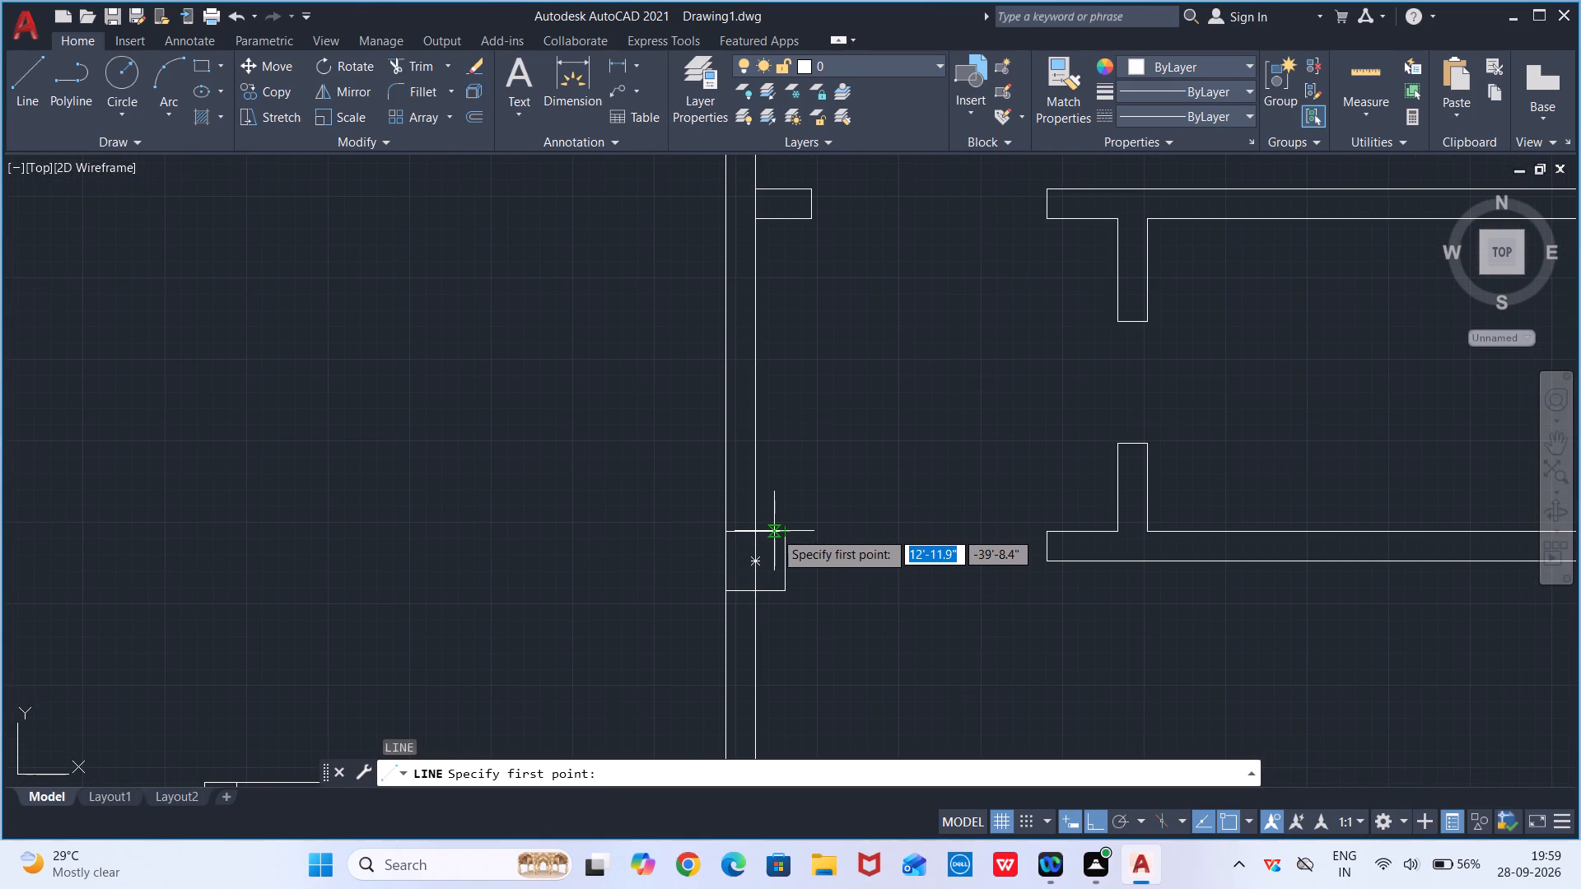
click(782, 528)
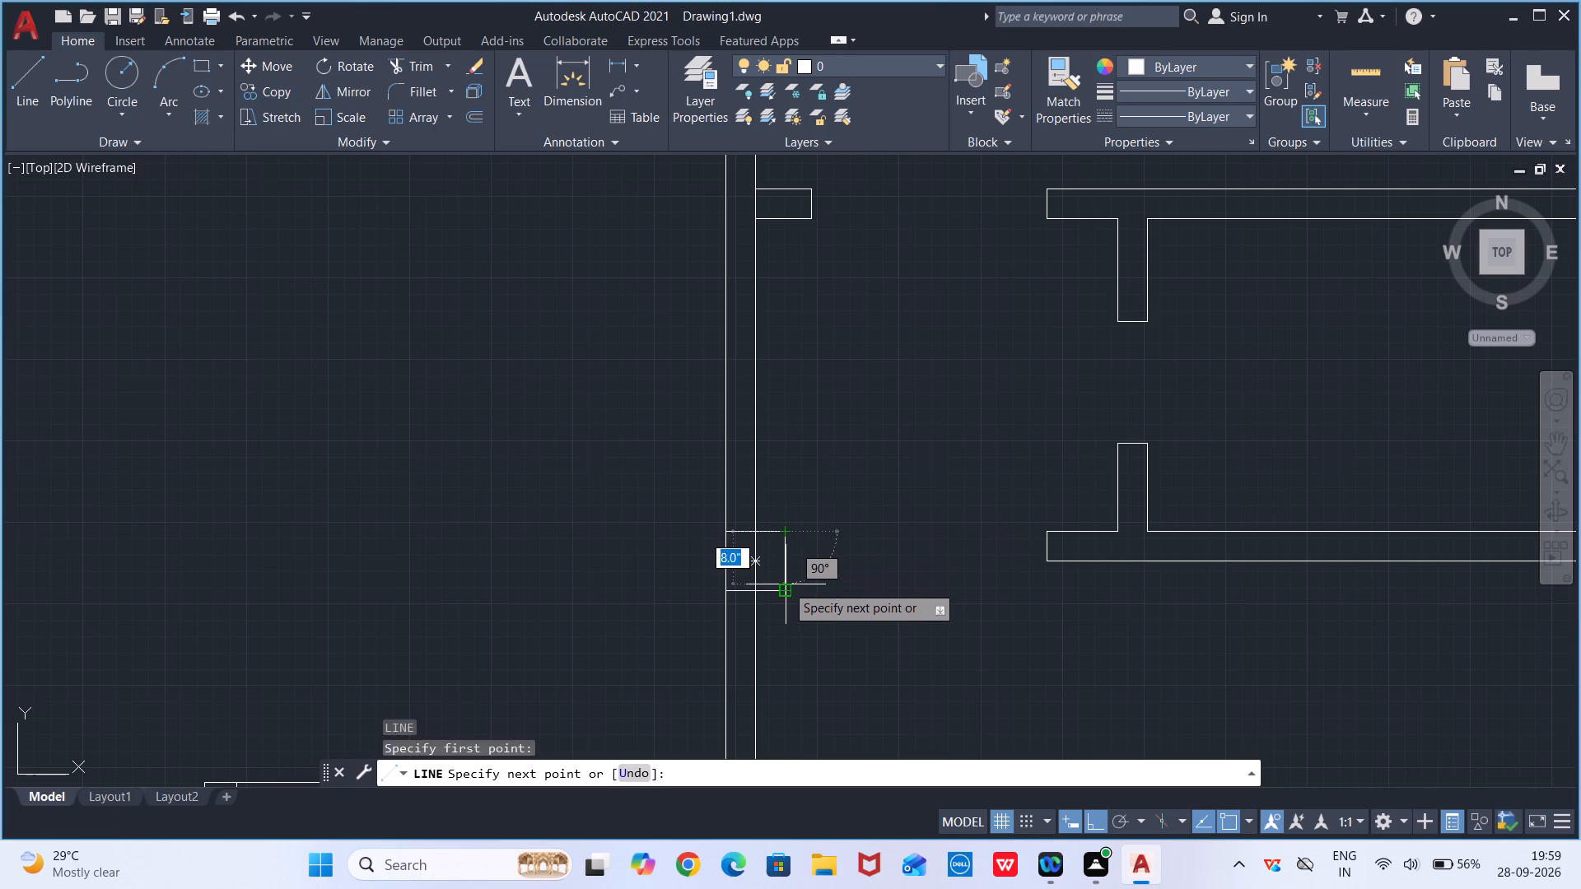
text(4.5)
key(shift+quotedbl)
key(Return)
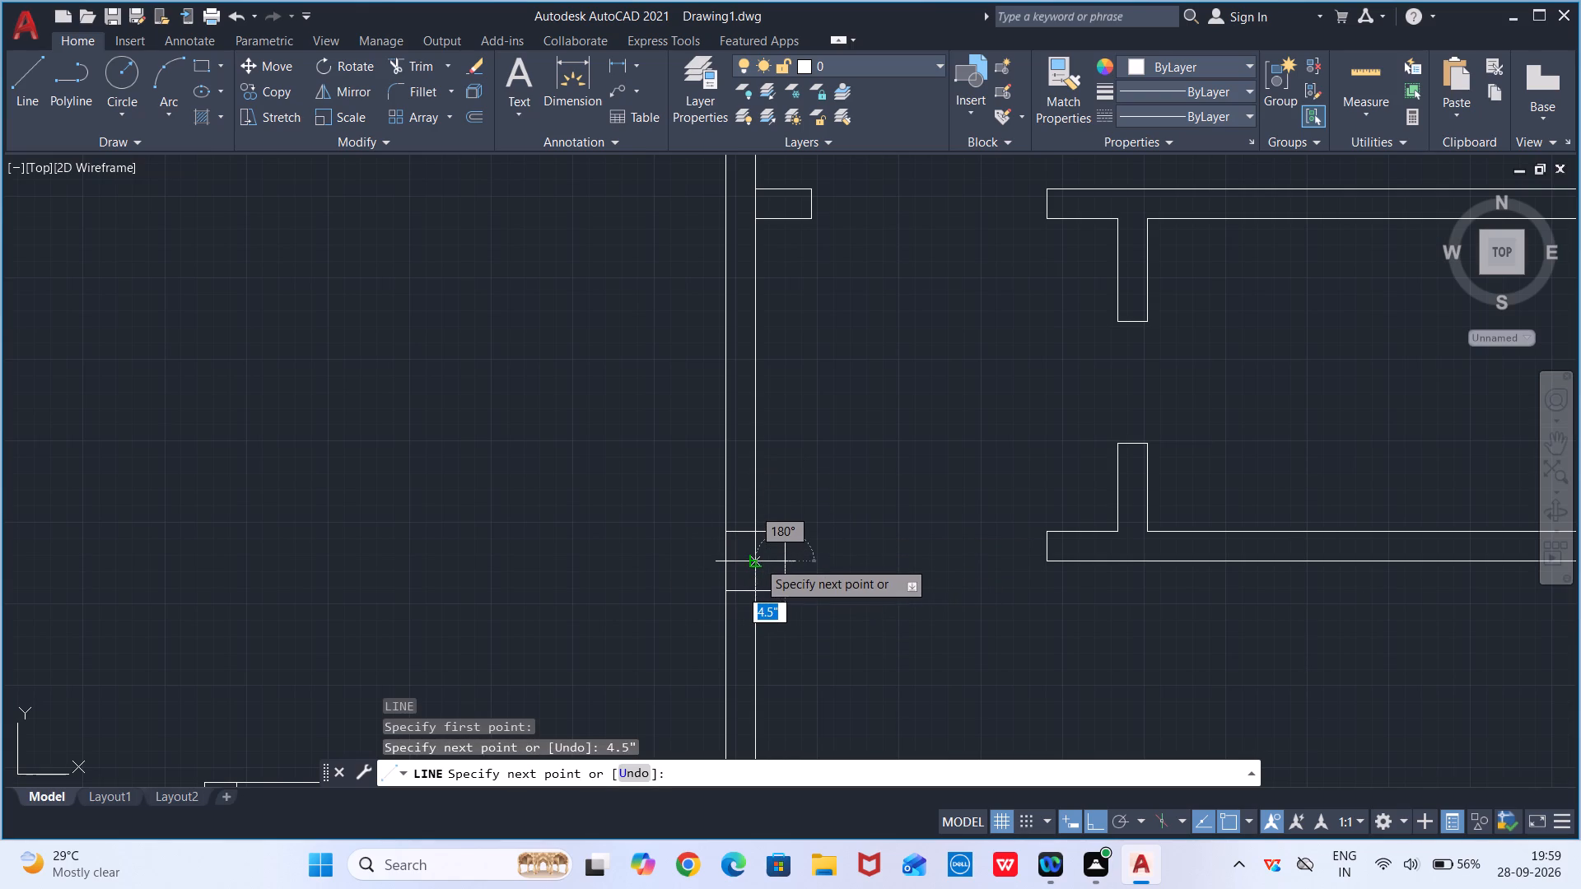
click(756, 562)
key(Escape)
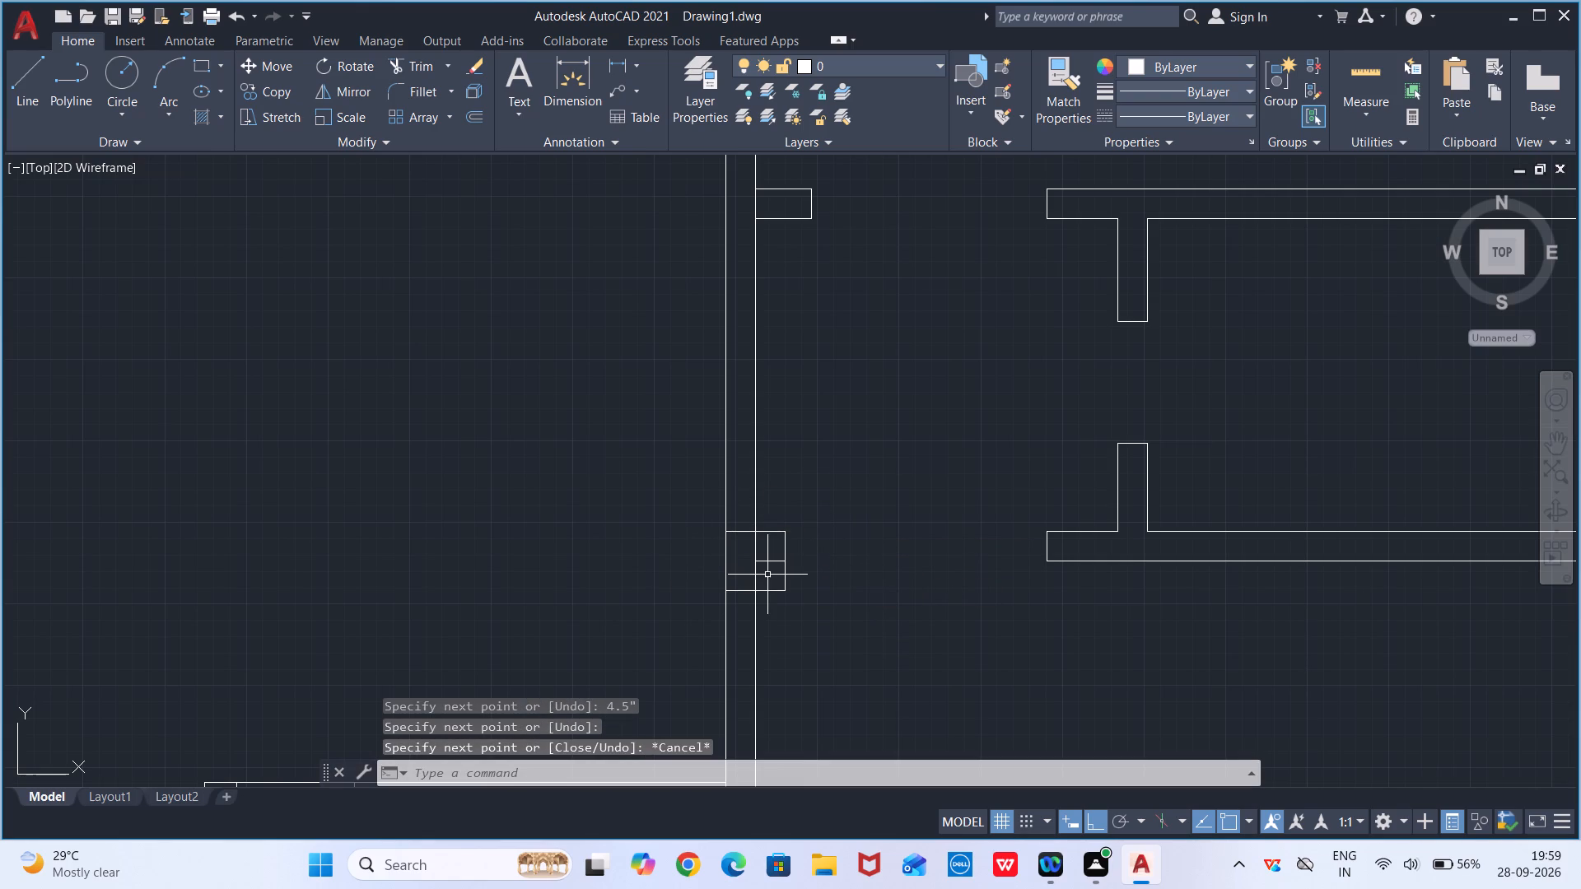
Trim away both segments of the central partition's right face line that lie inside the middle square.
text(tr)
key(Return)
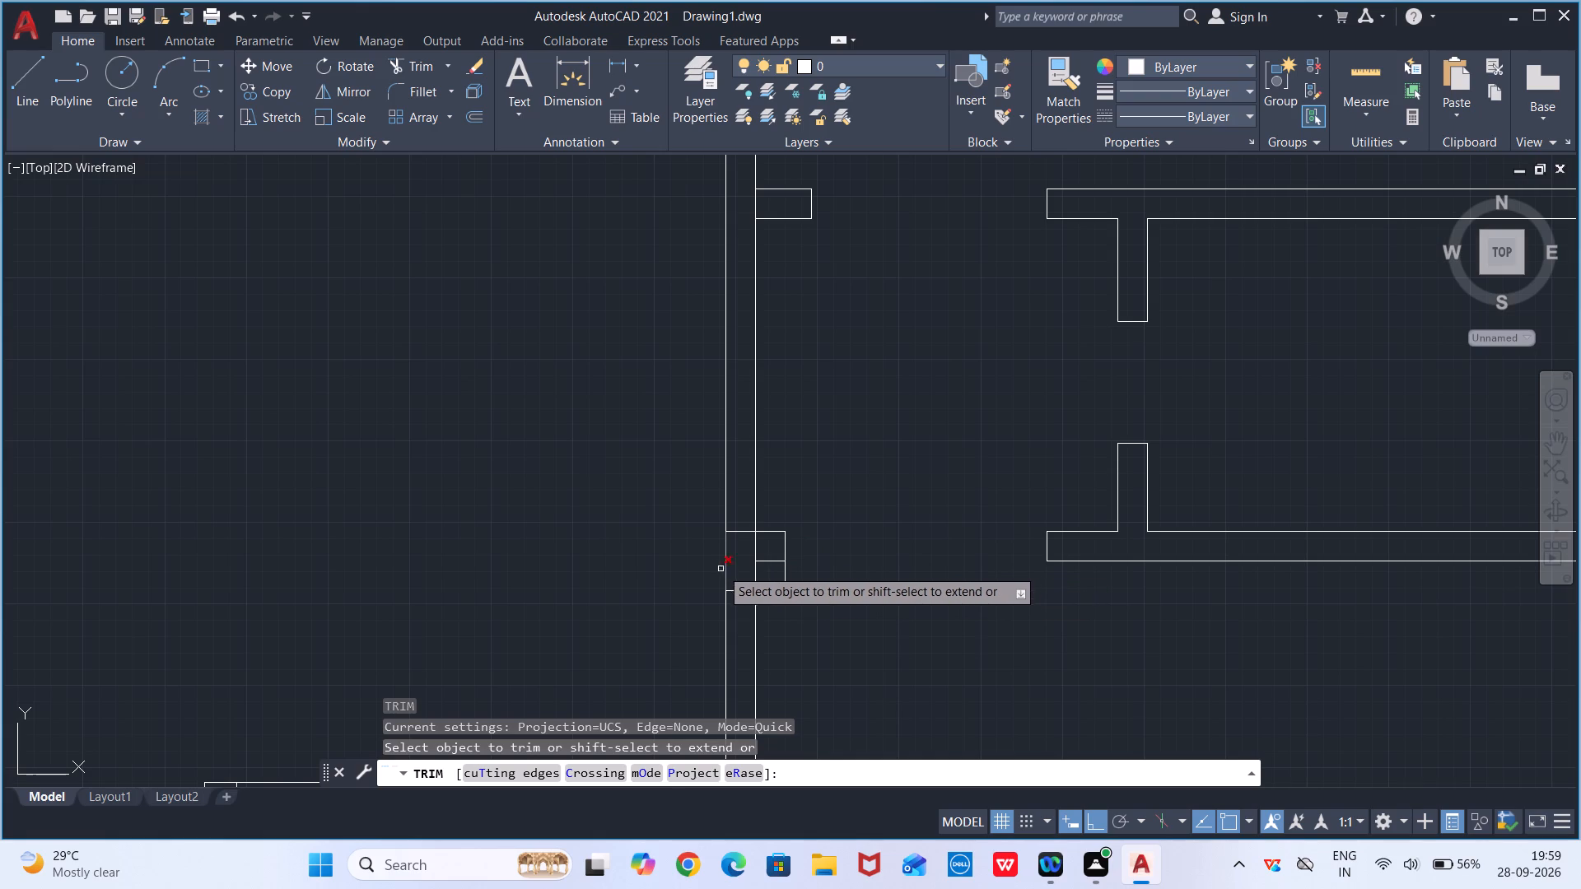
click(757, 547)
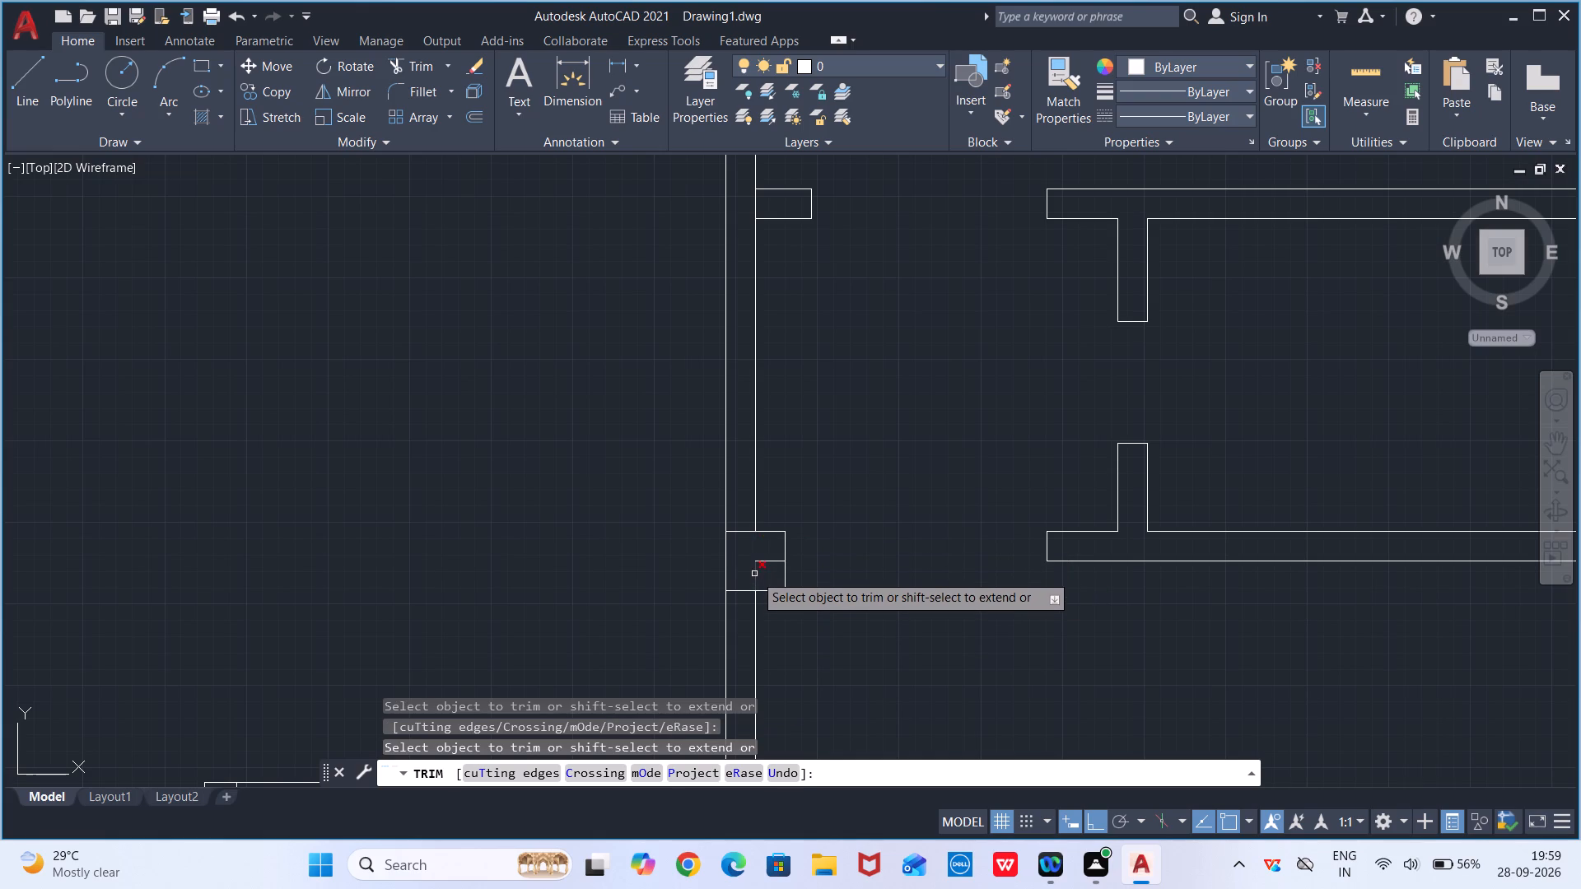
click(754, 574)
key(Escape)
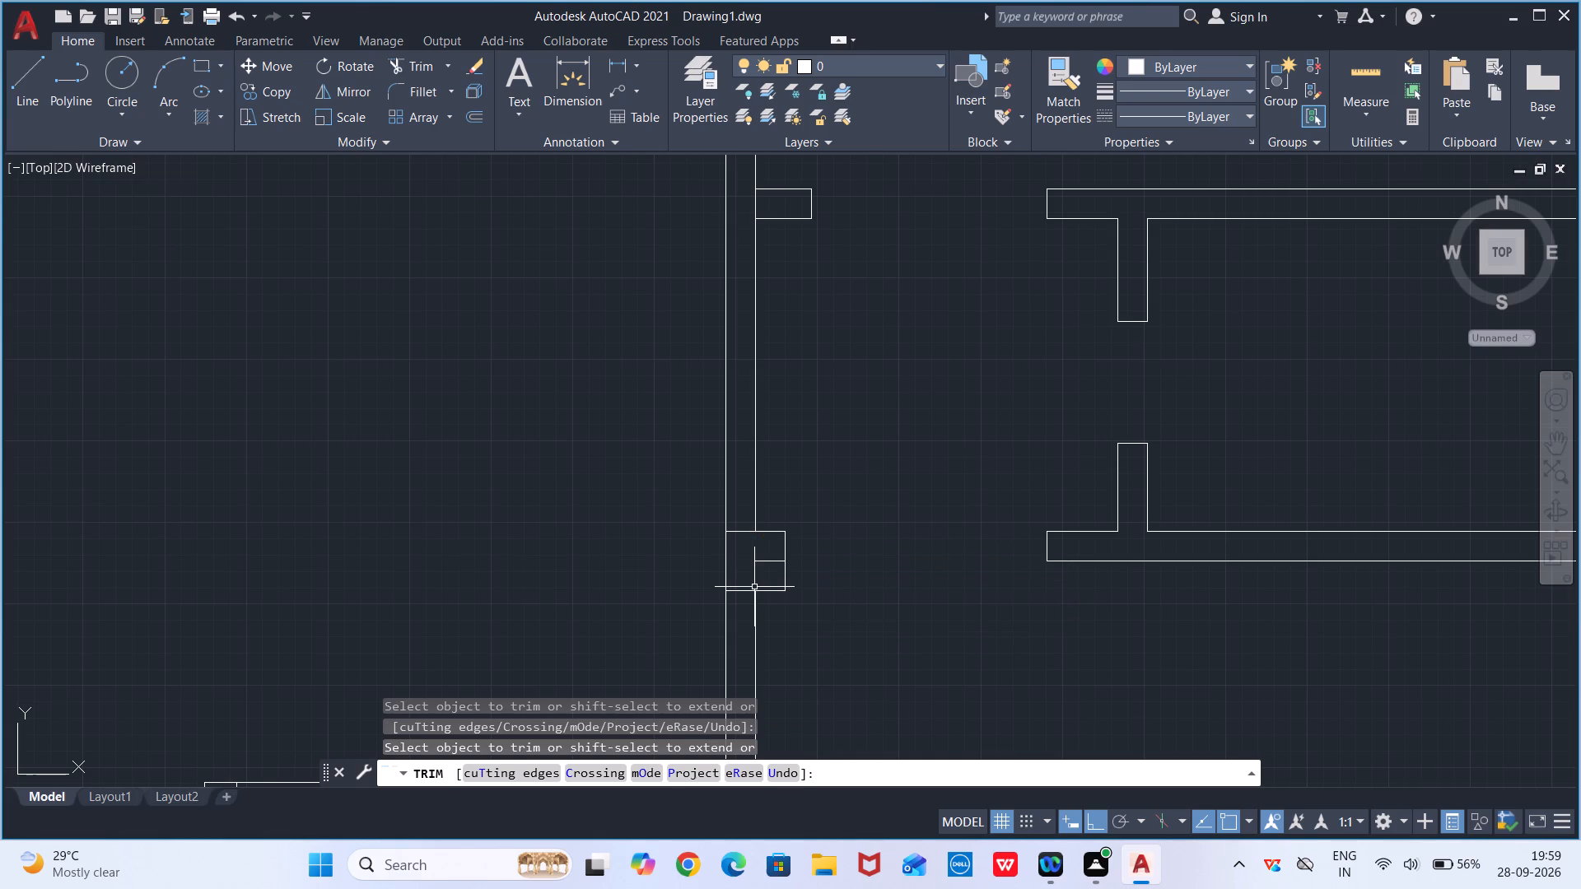
Draw a wall stub about 6.6" long and 4.5" thick from the upper right corner of the central partition's middle square.
key(l)
key(Return)
click(784, 538)
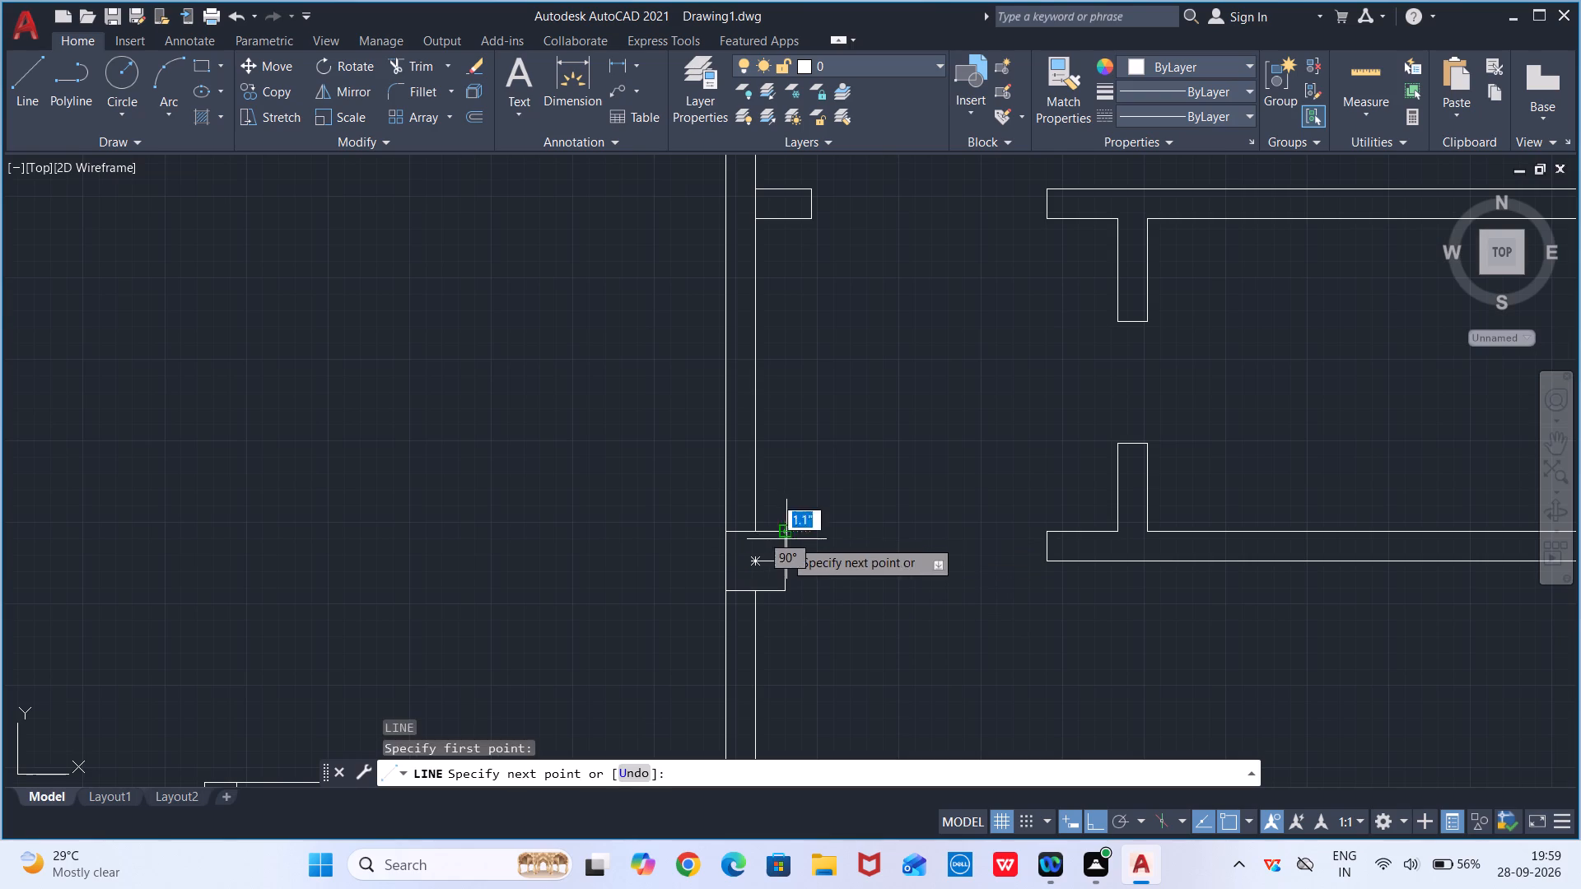
click(828, 534)
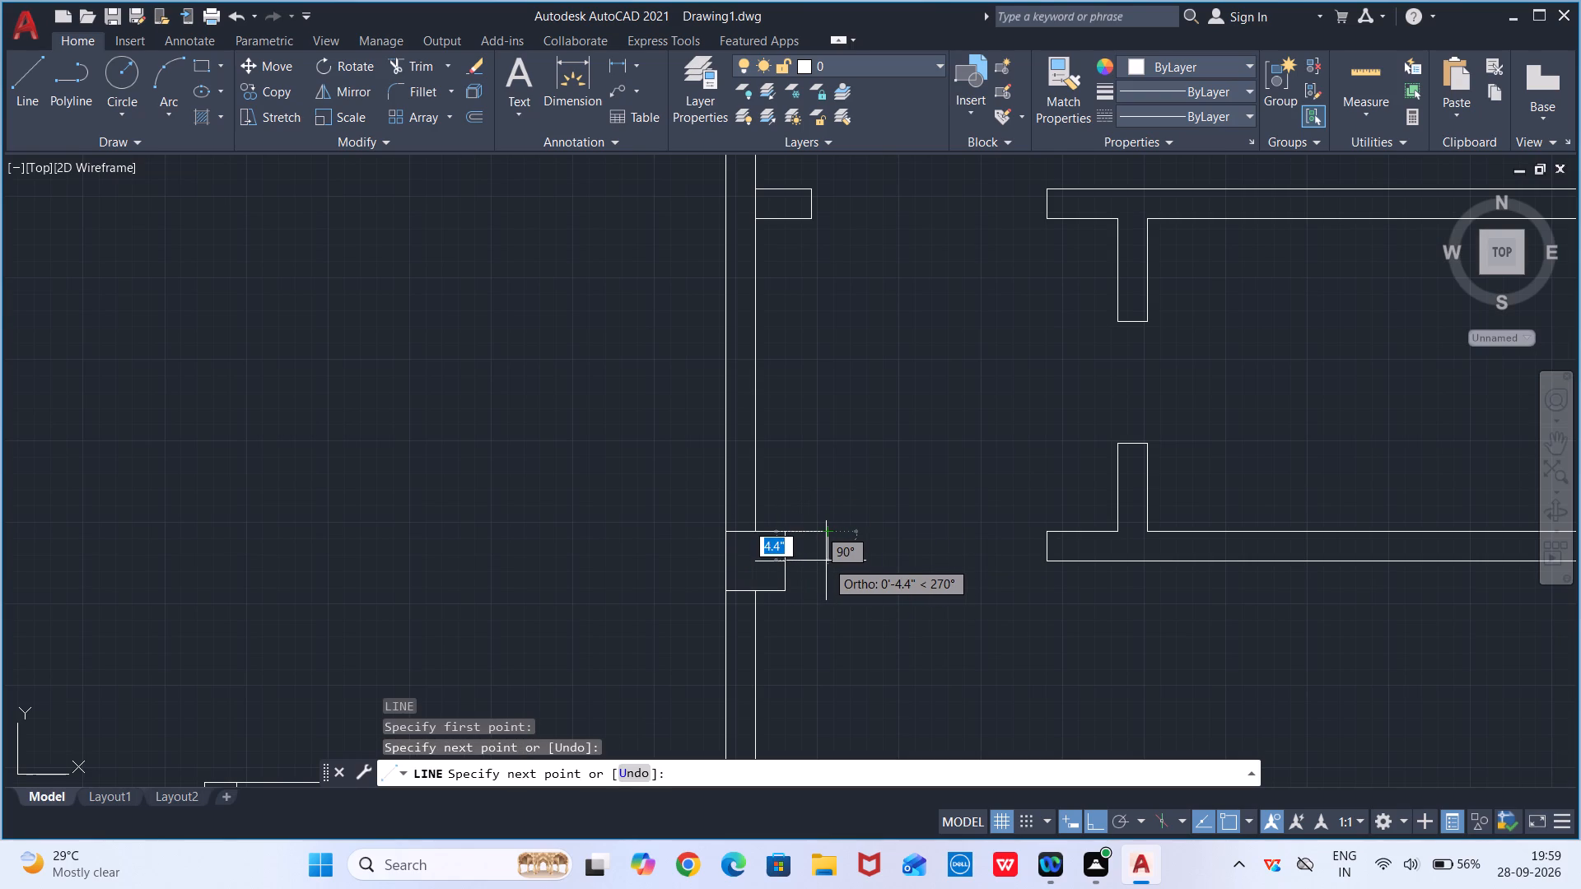
click(827, 561)
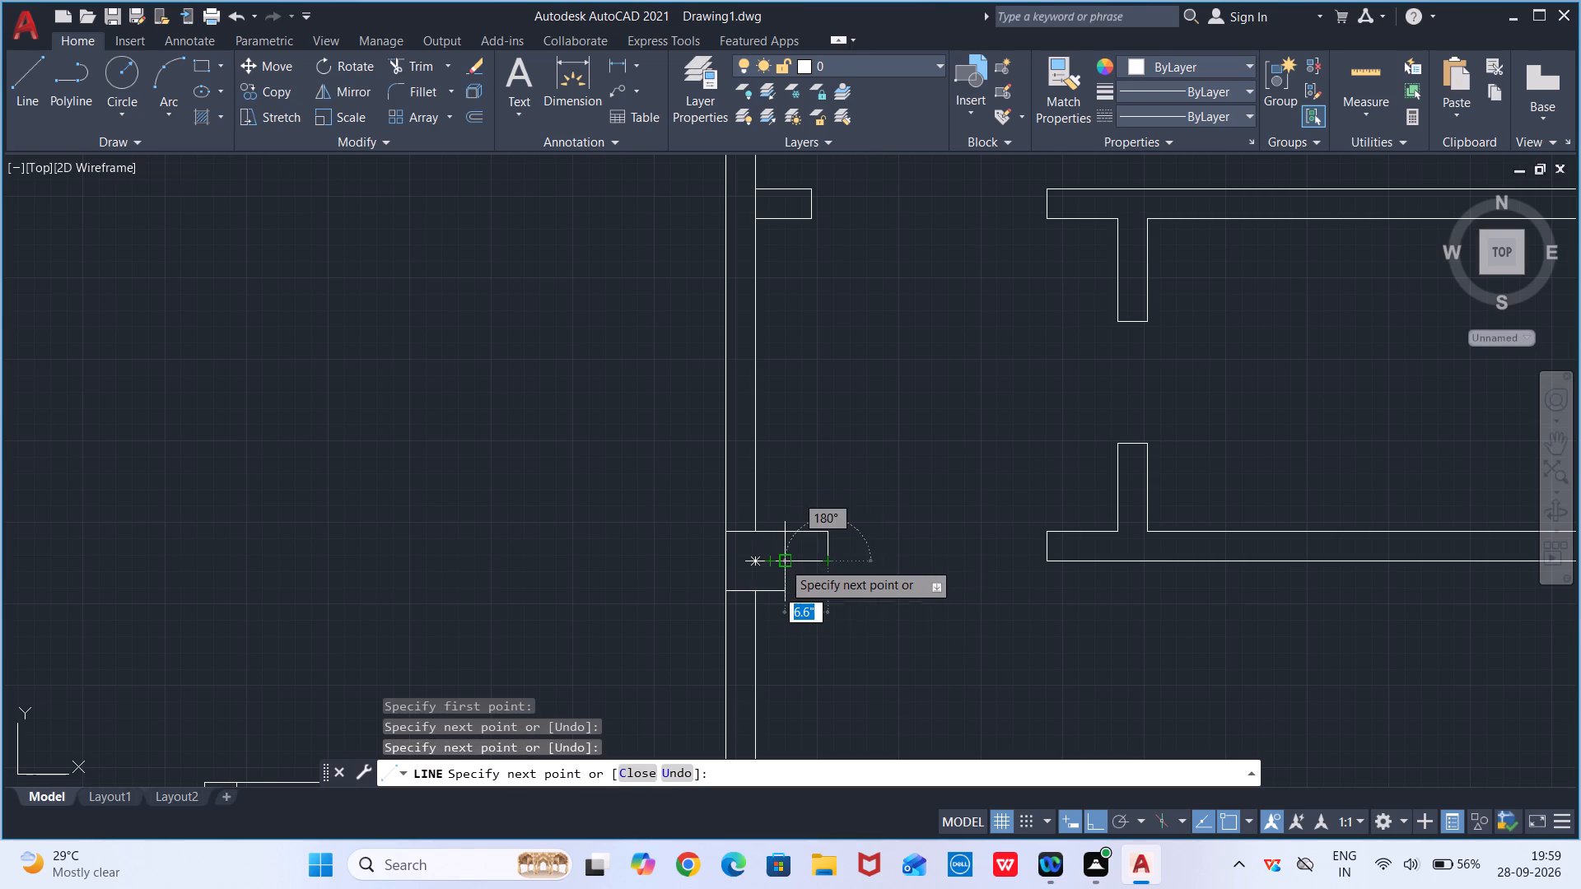
click(784, 561)
key(Escape)
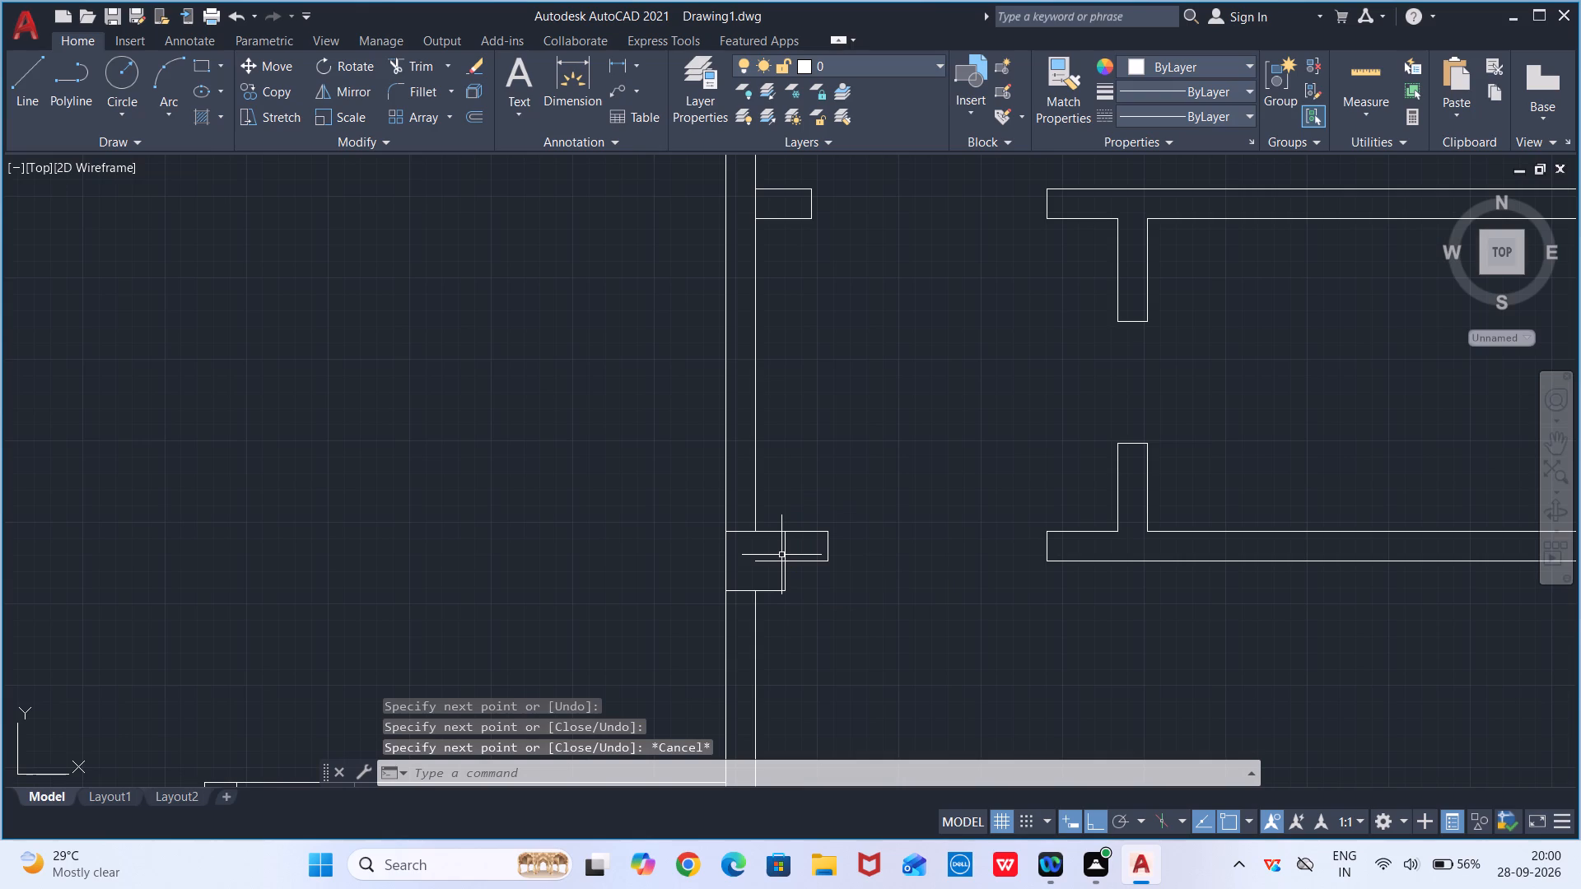
Trim the two overlapping line segments inside the lower left corner where the projecting room's left and bottom walls meet.
scroll(783, 556, up, 1)
scroll(788, 562, down, 3)
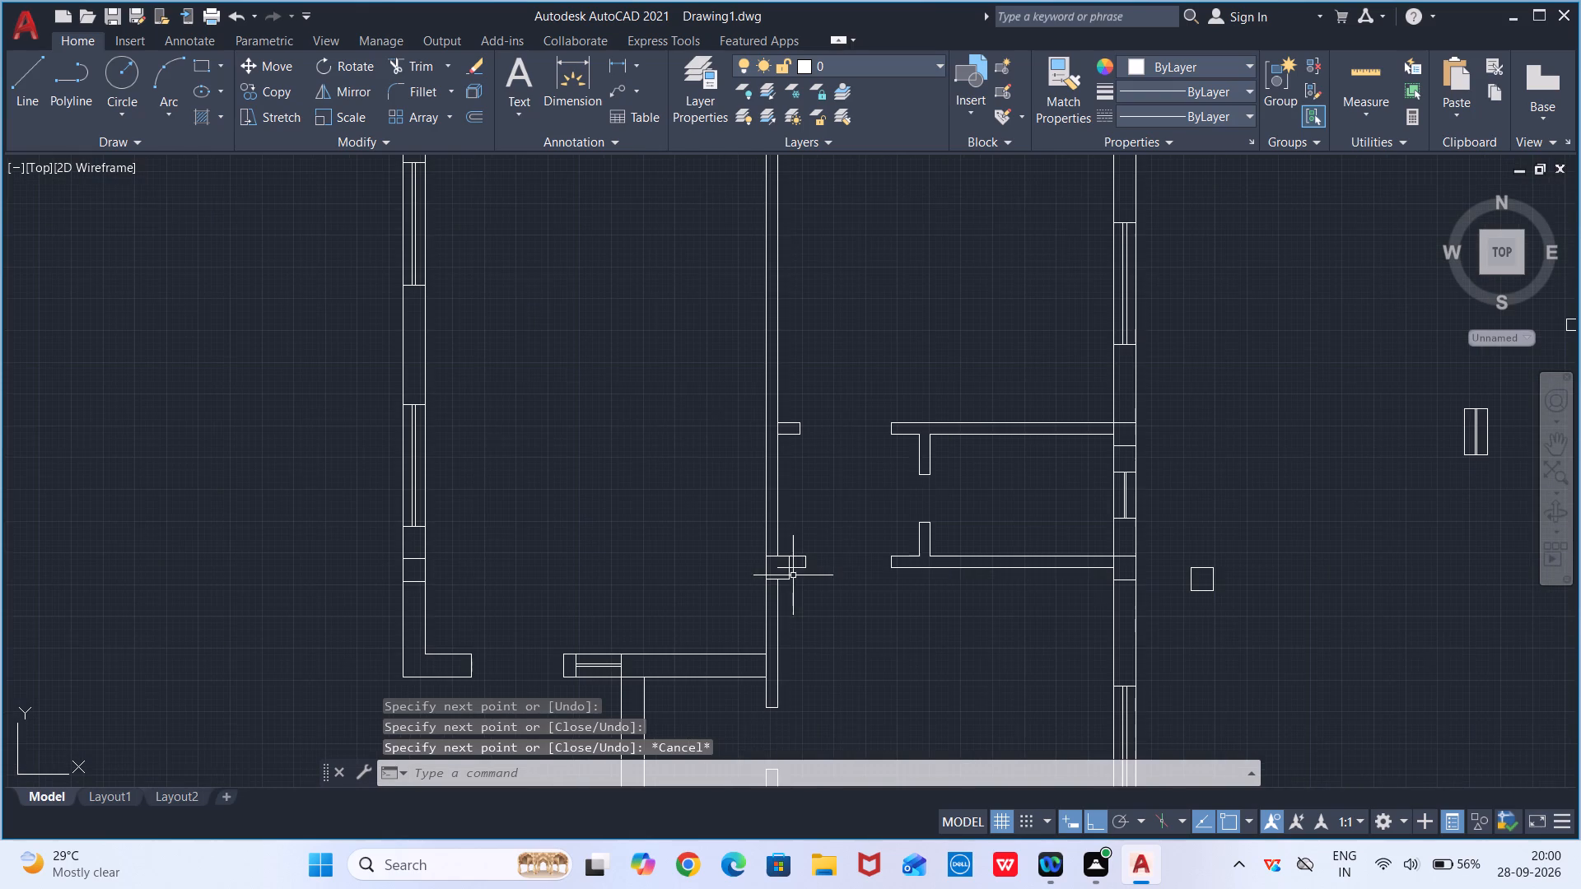
scroll(831, 579, down, 1)
middle_drag(822, 583, 855, 503)
scroll(822, 583, down, 1)
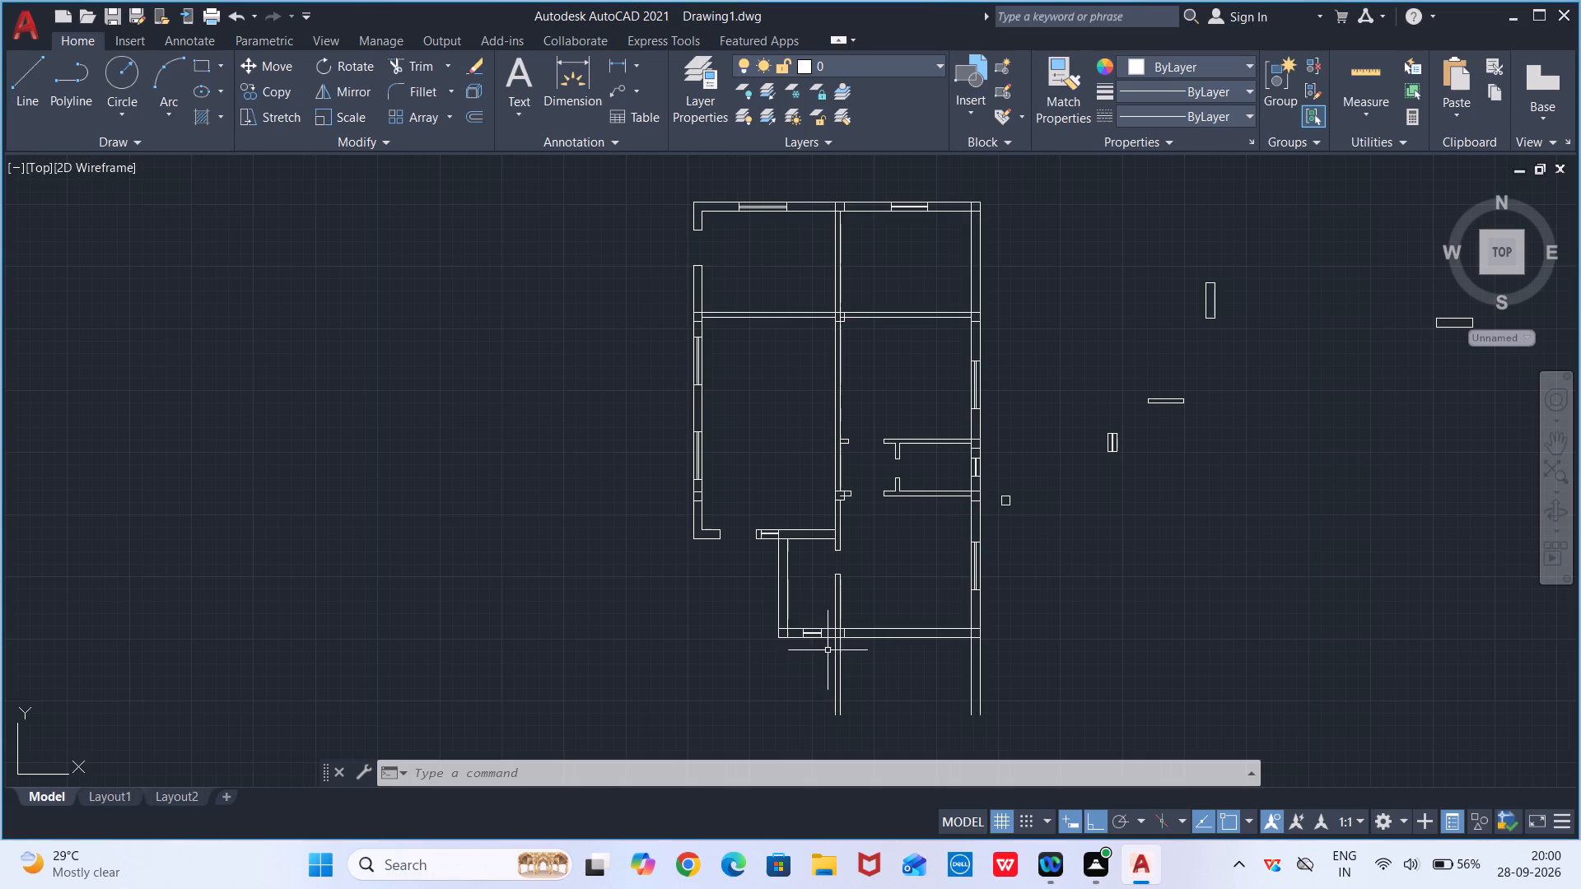
scroll(823, 641, up, 1)
text(tr)
key(Return)
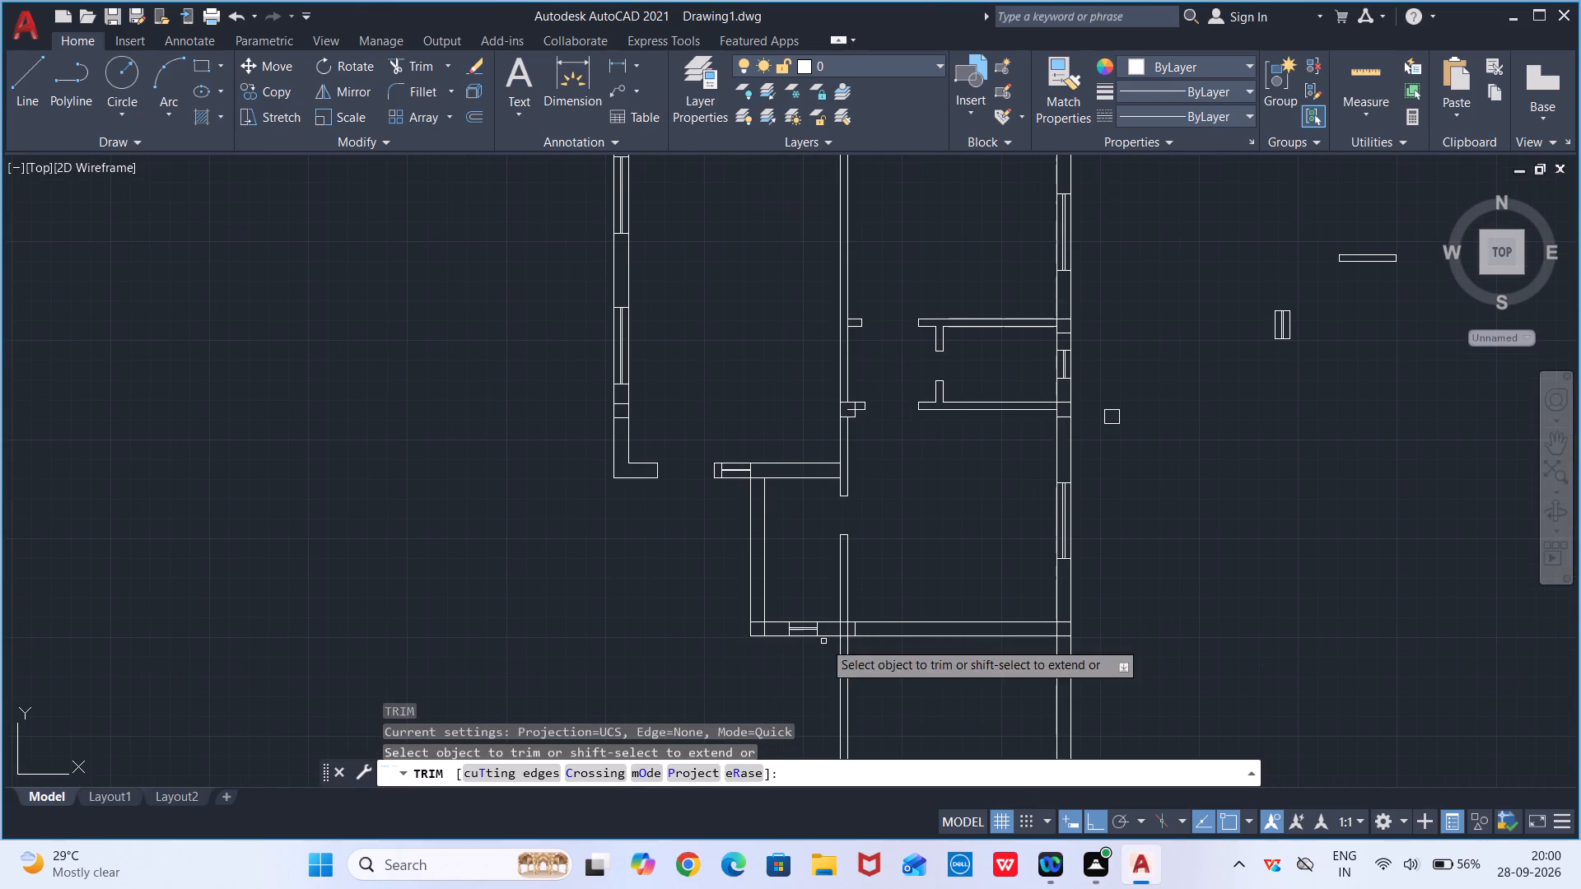
scroll(753, 626, up, 1)
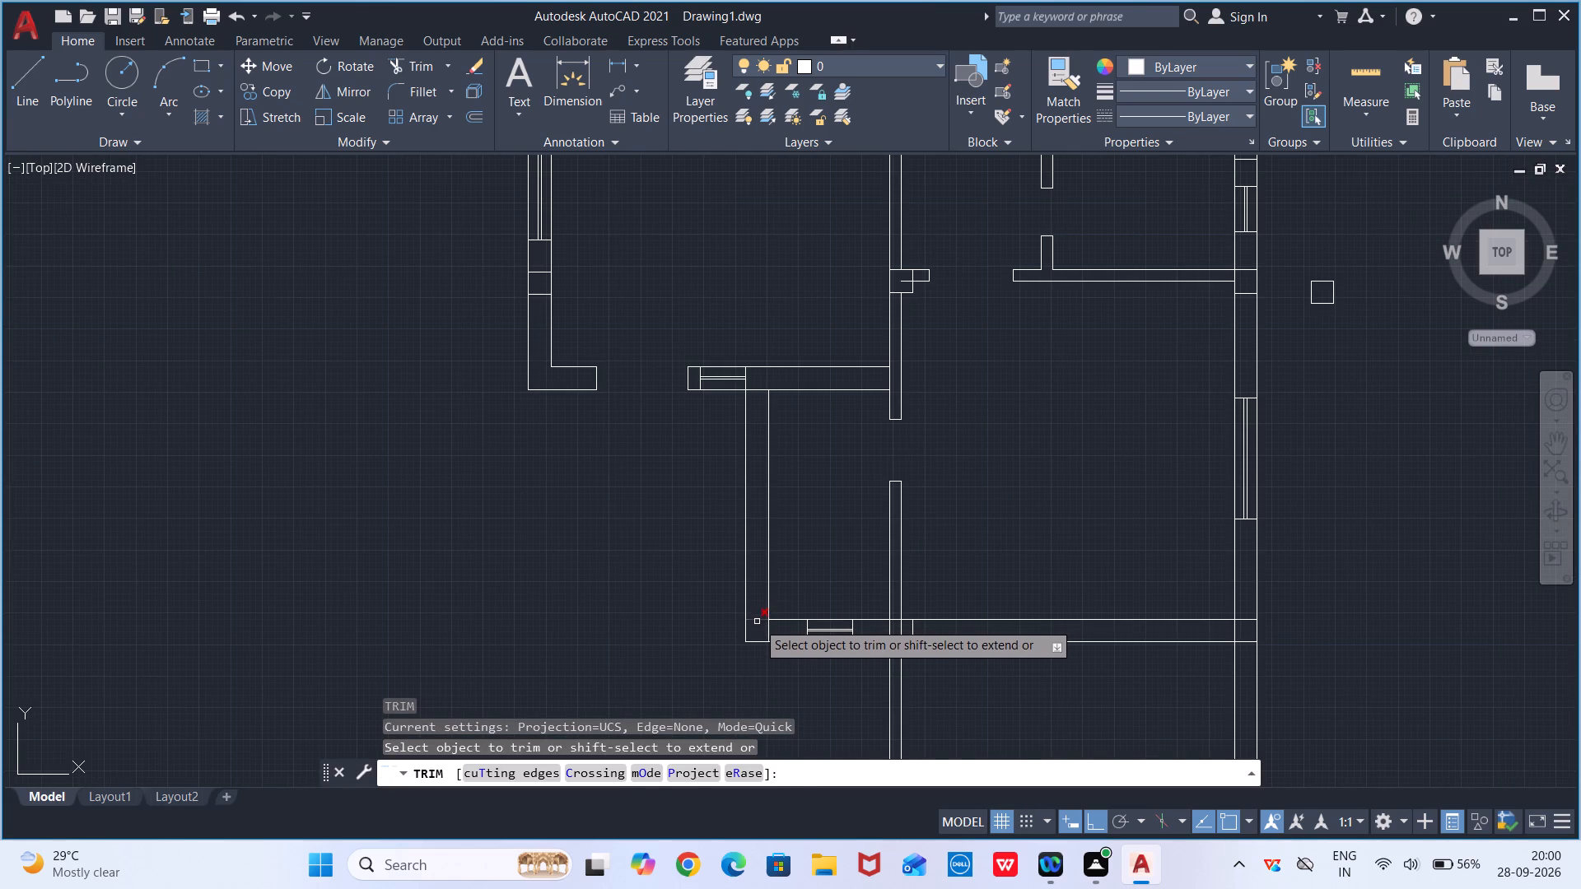
click(757, 622)
click(767, 630)
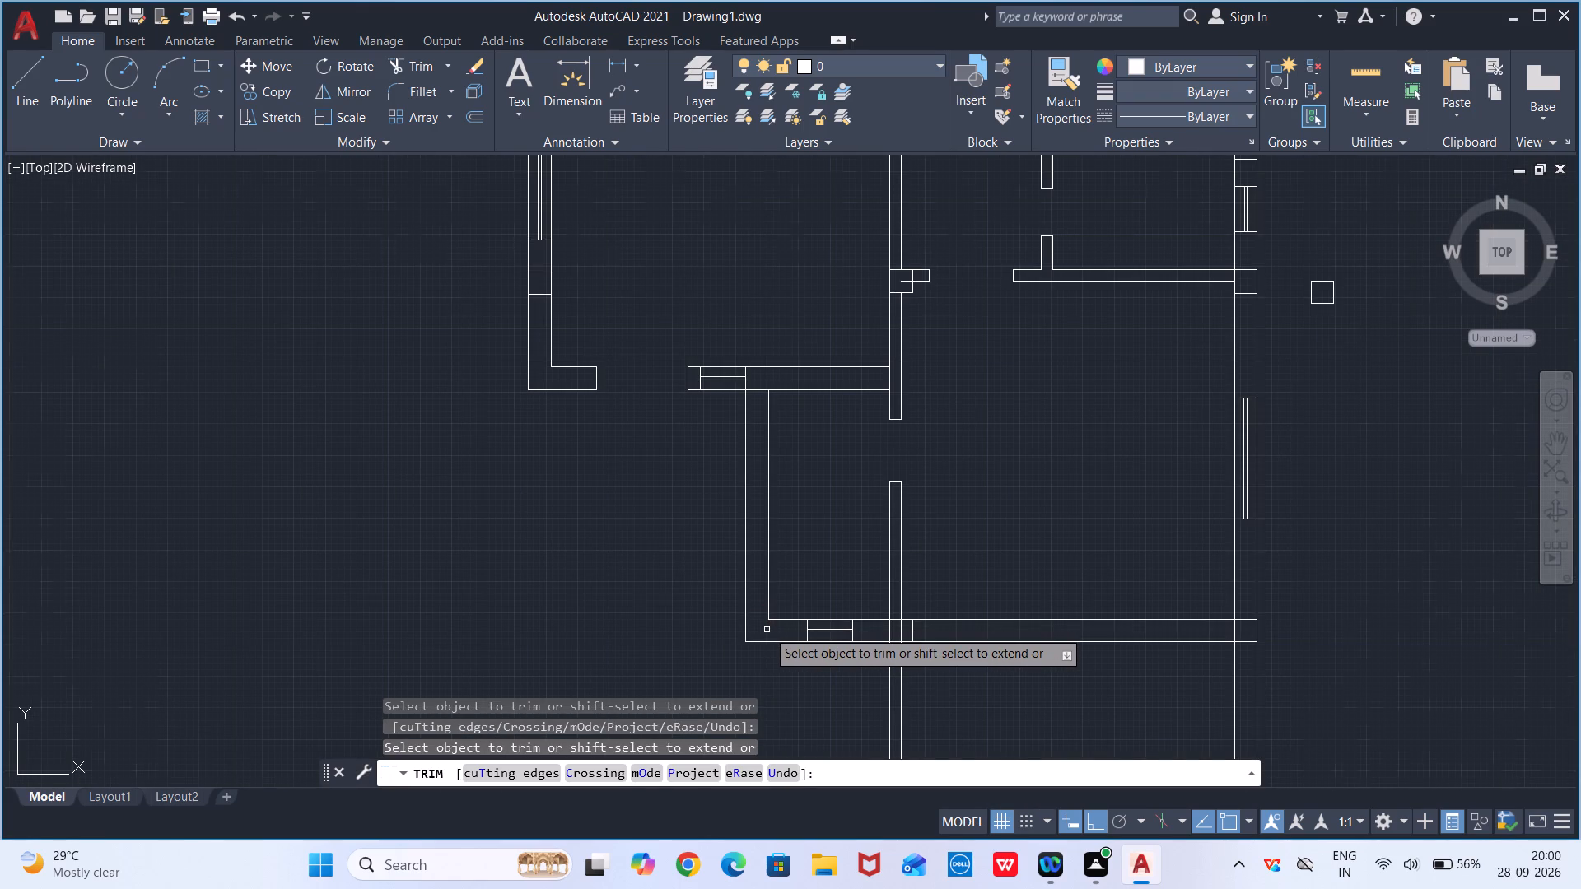
scroll(767, 630, down, 2)
scroll(840, 644, up, 1)
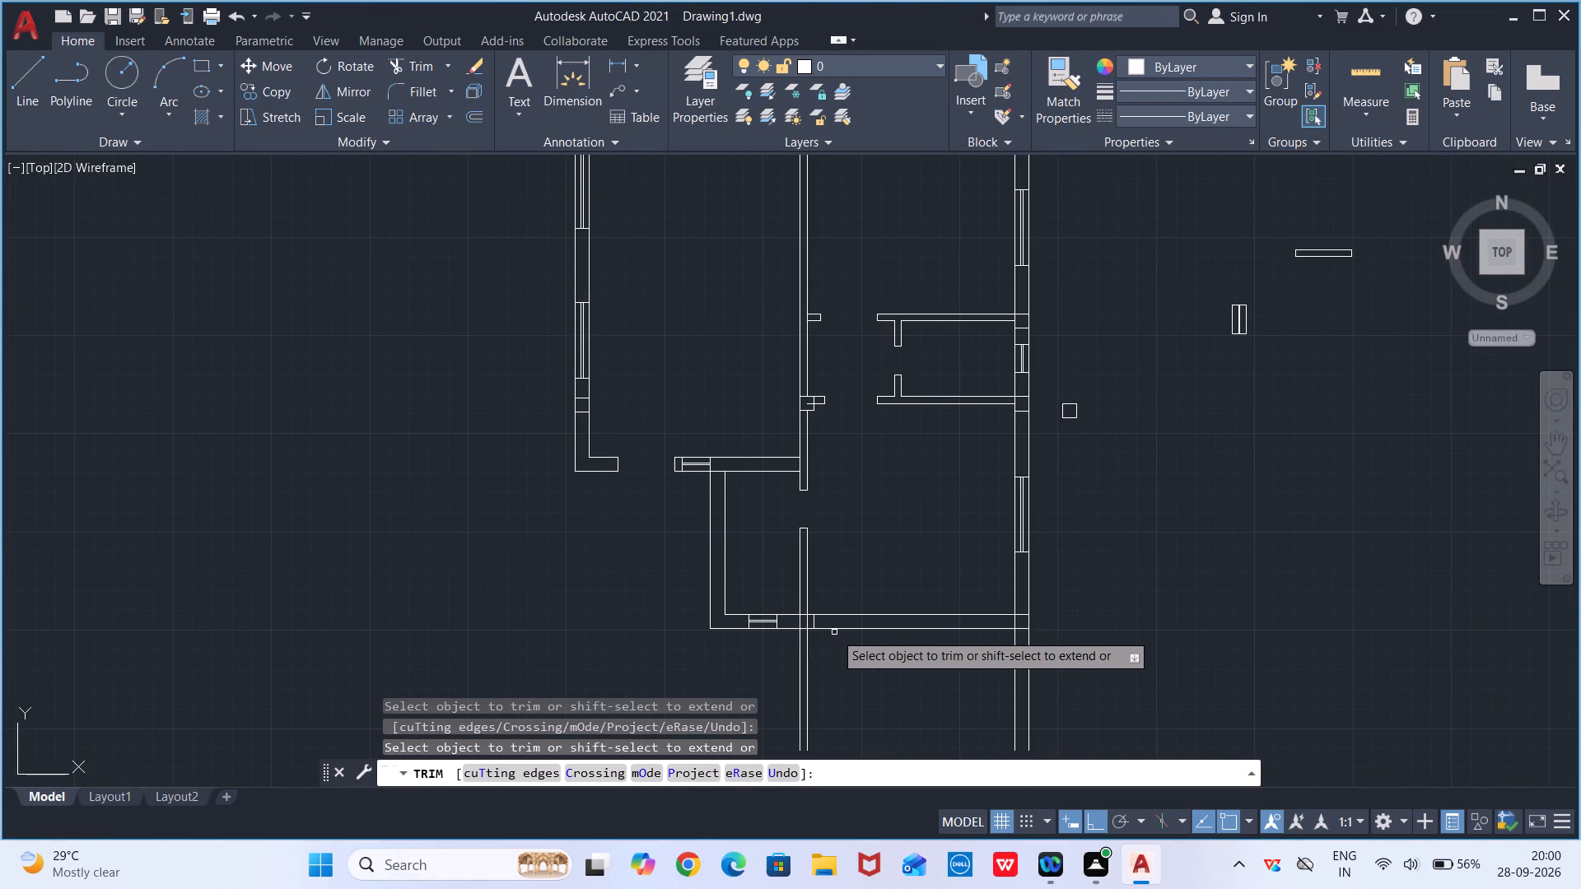
scroll(828, 645, down, 1)
scroll(828, 646, up, 2)
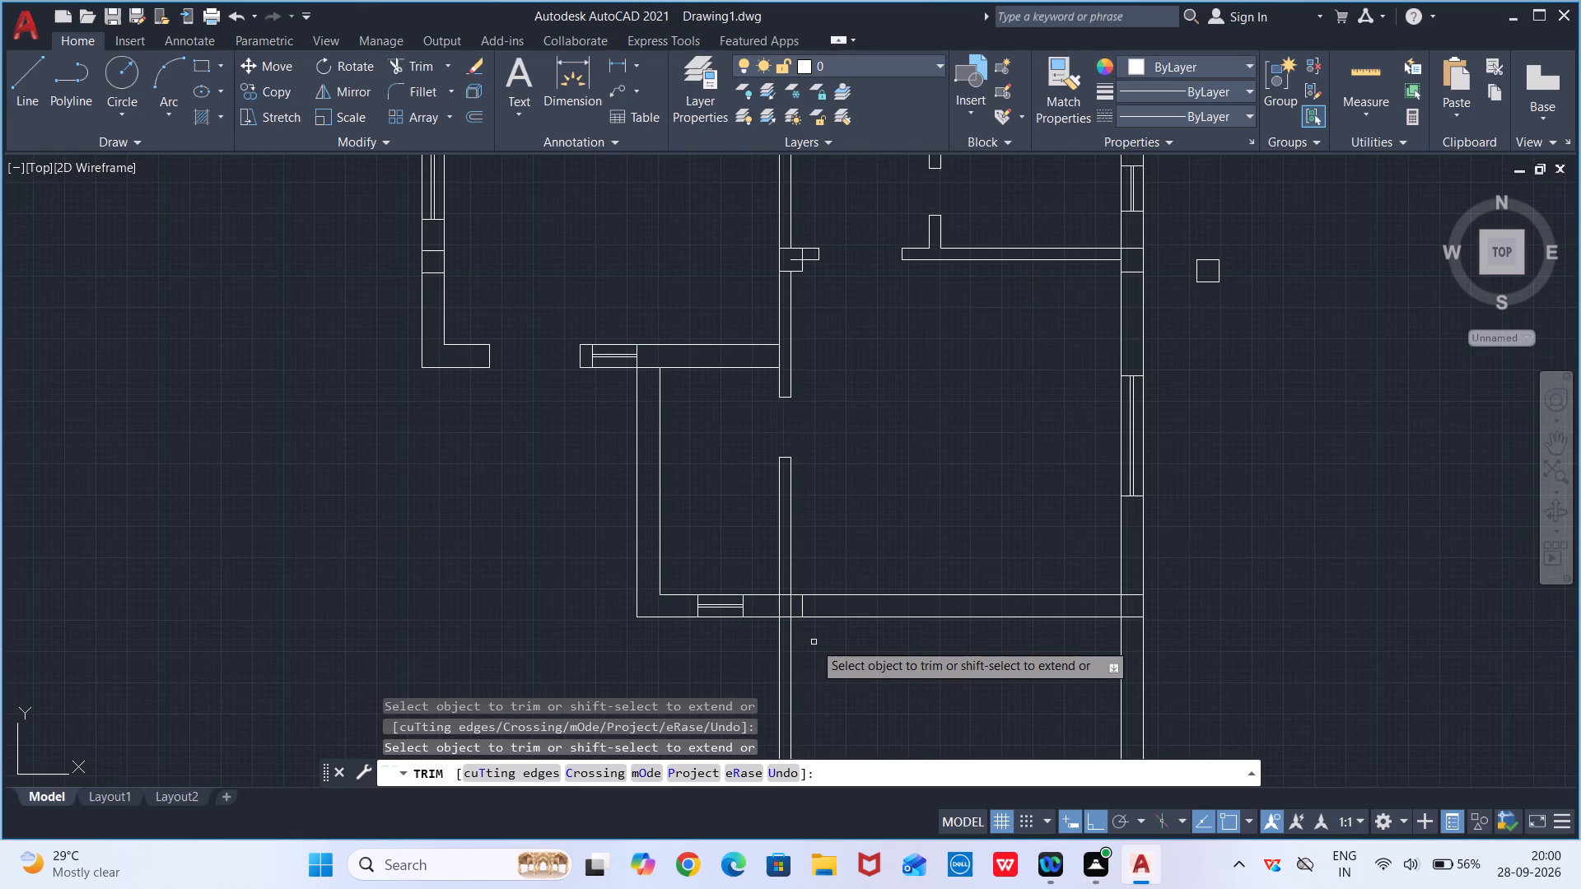
scroll(814, 642, up, 1)
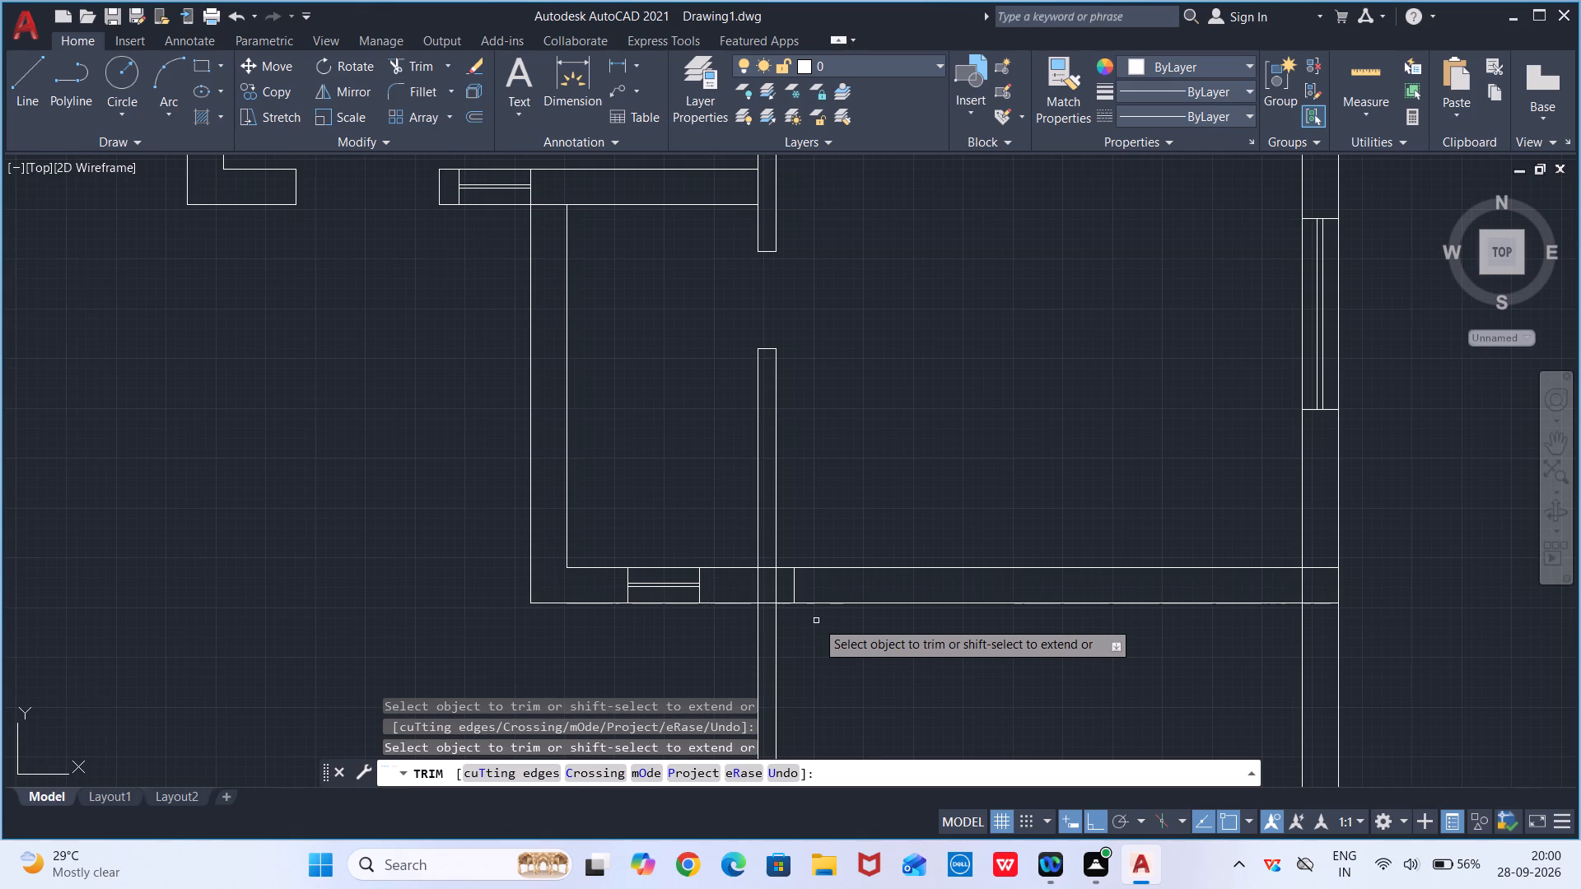
key(Escape)
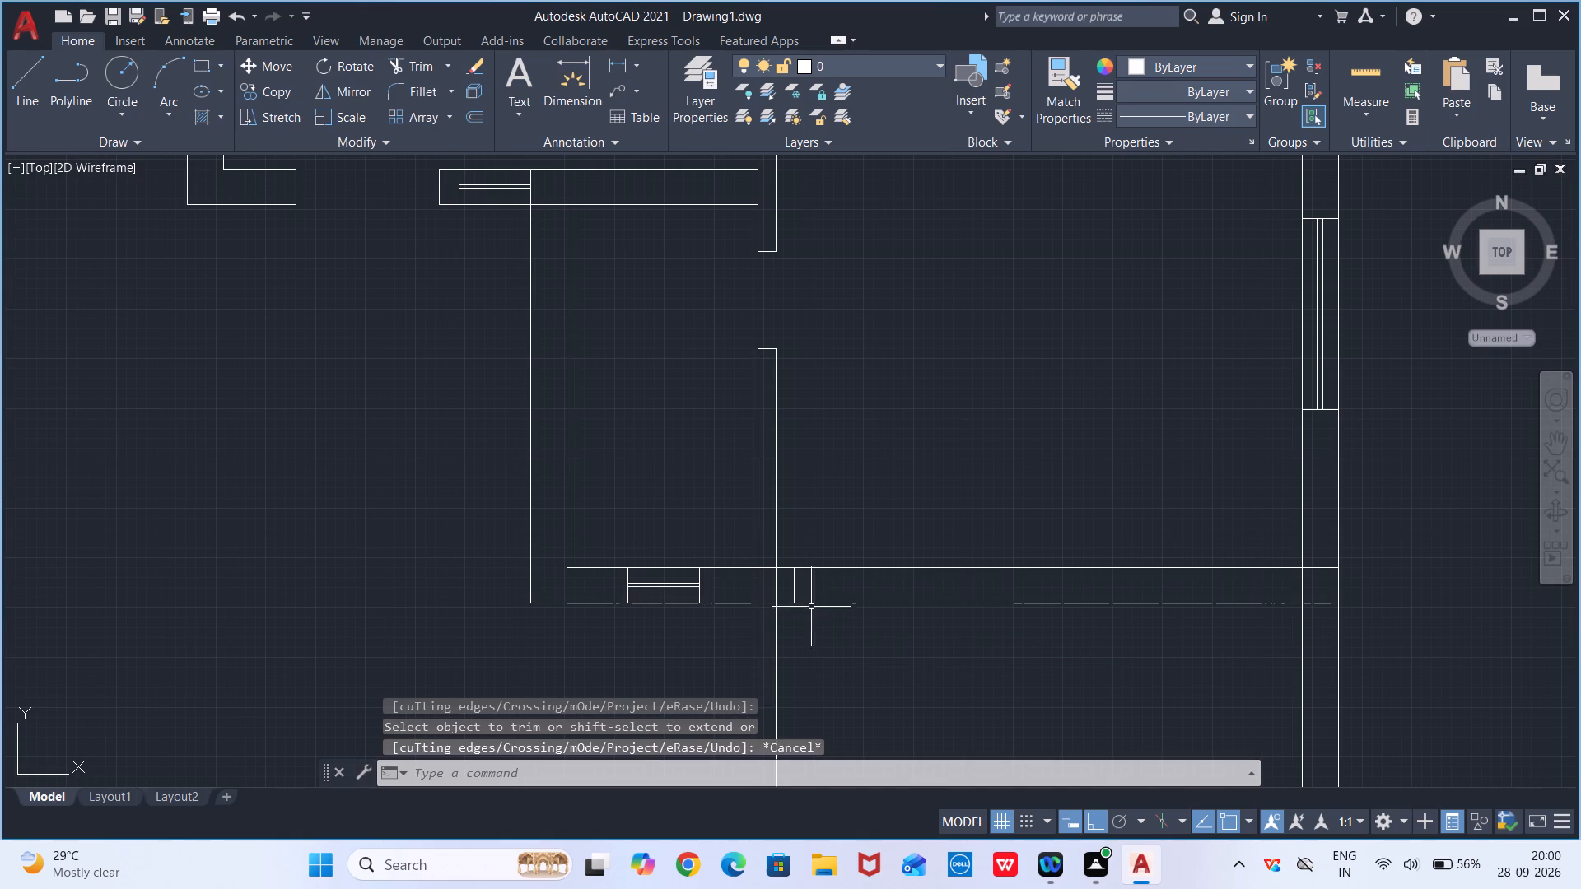
Stretch the right edge of the square at the central partition and bottom wall junction about 4" to the right.
click(793, 589)
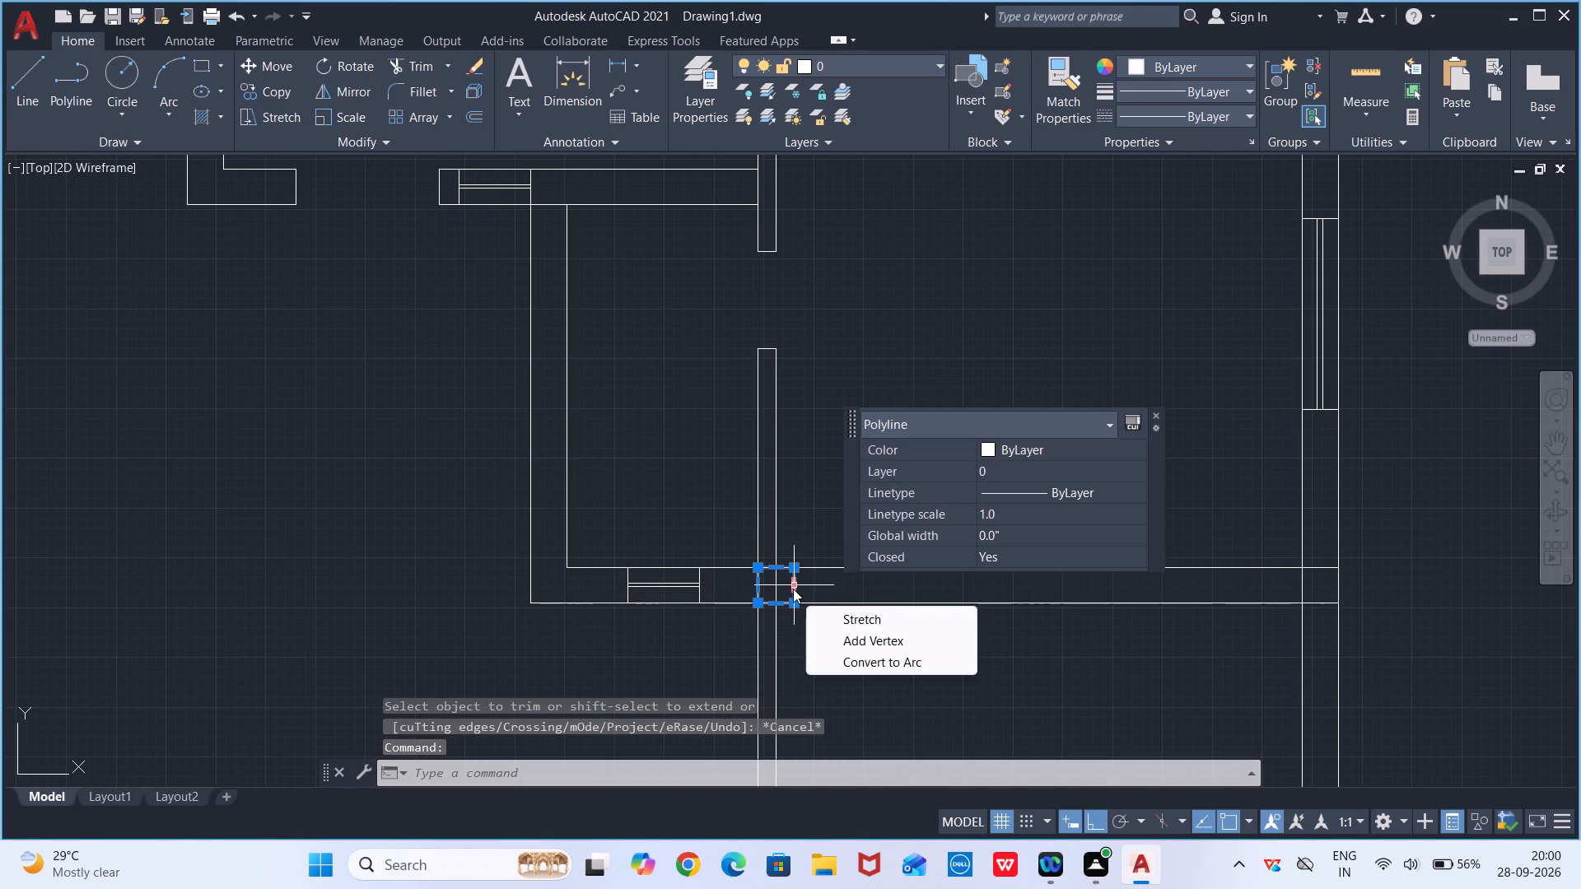
click(793, 589)
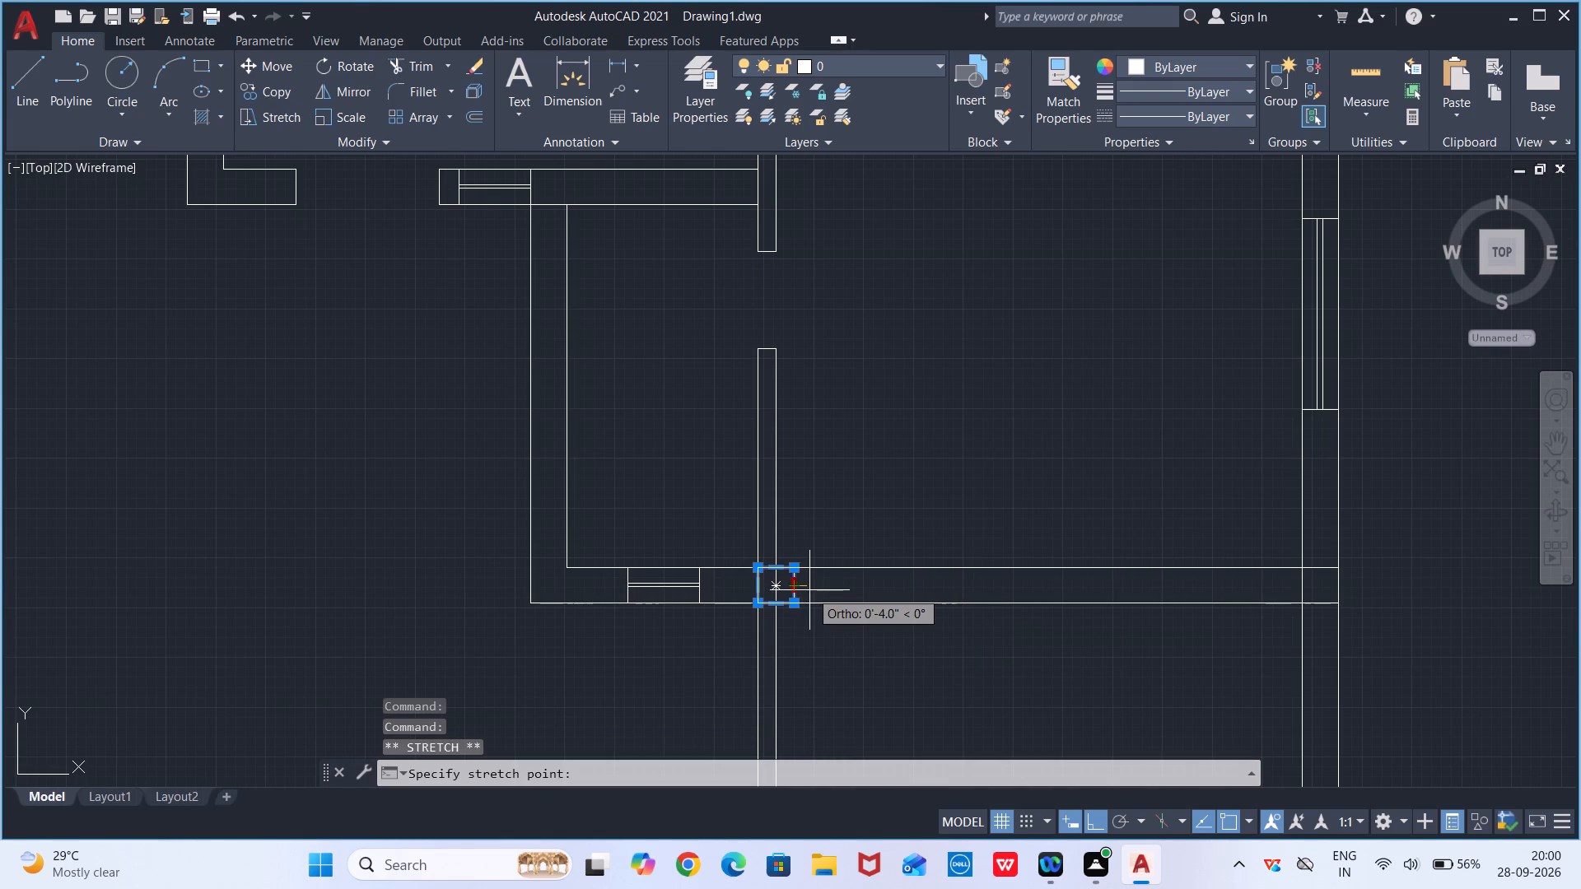
click(810, 590)
key(Escape)
key(Escape)
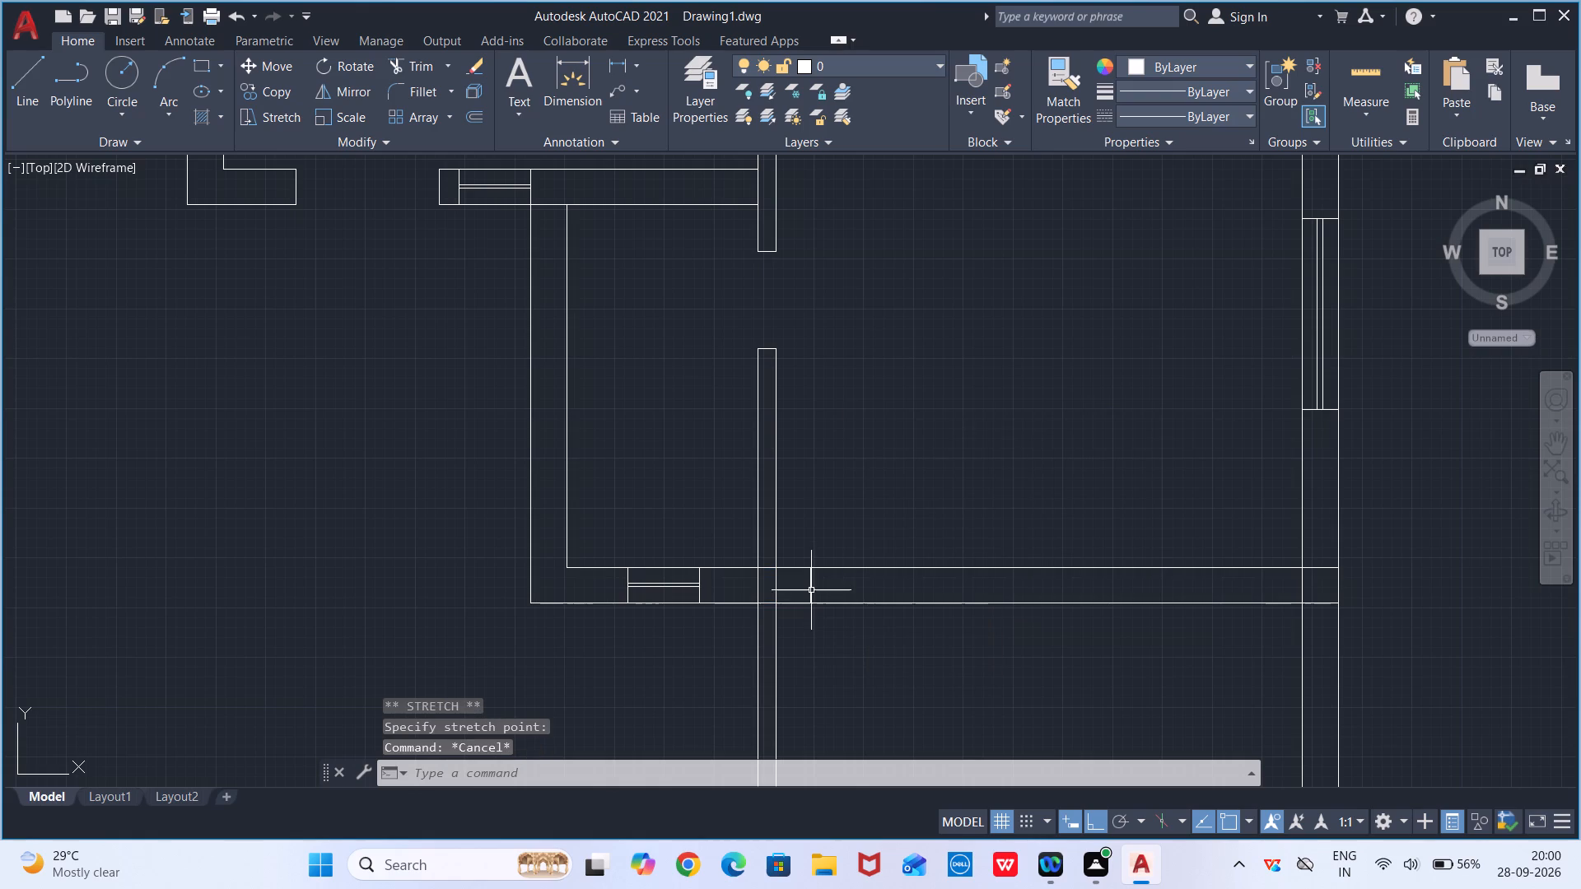
Start a line near the open lower ends of the central partition and right exterior wall, below the bottom wall.
scroll(840, 673, down, 4)
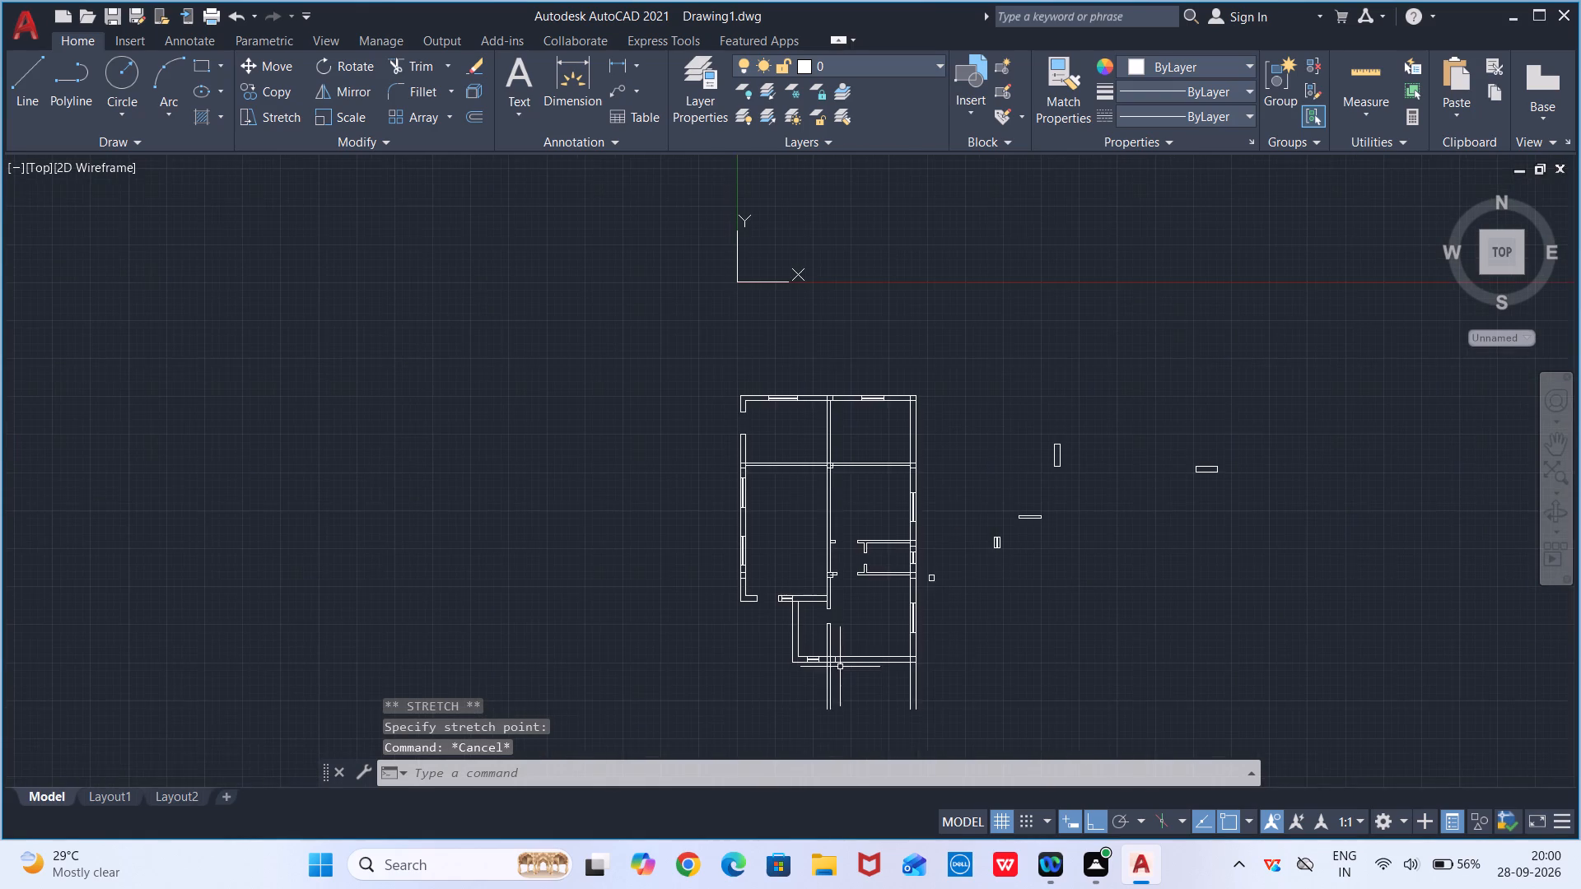
middle_drag(840, 664, 841, 596)
scroll(837, 622, up, 2)
middle_drag(884, 611, 854, 607)
scroll(886, 605, up, 1)
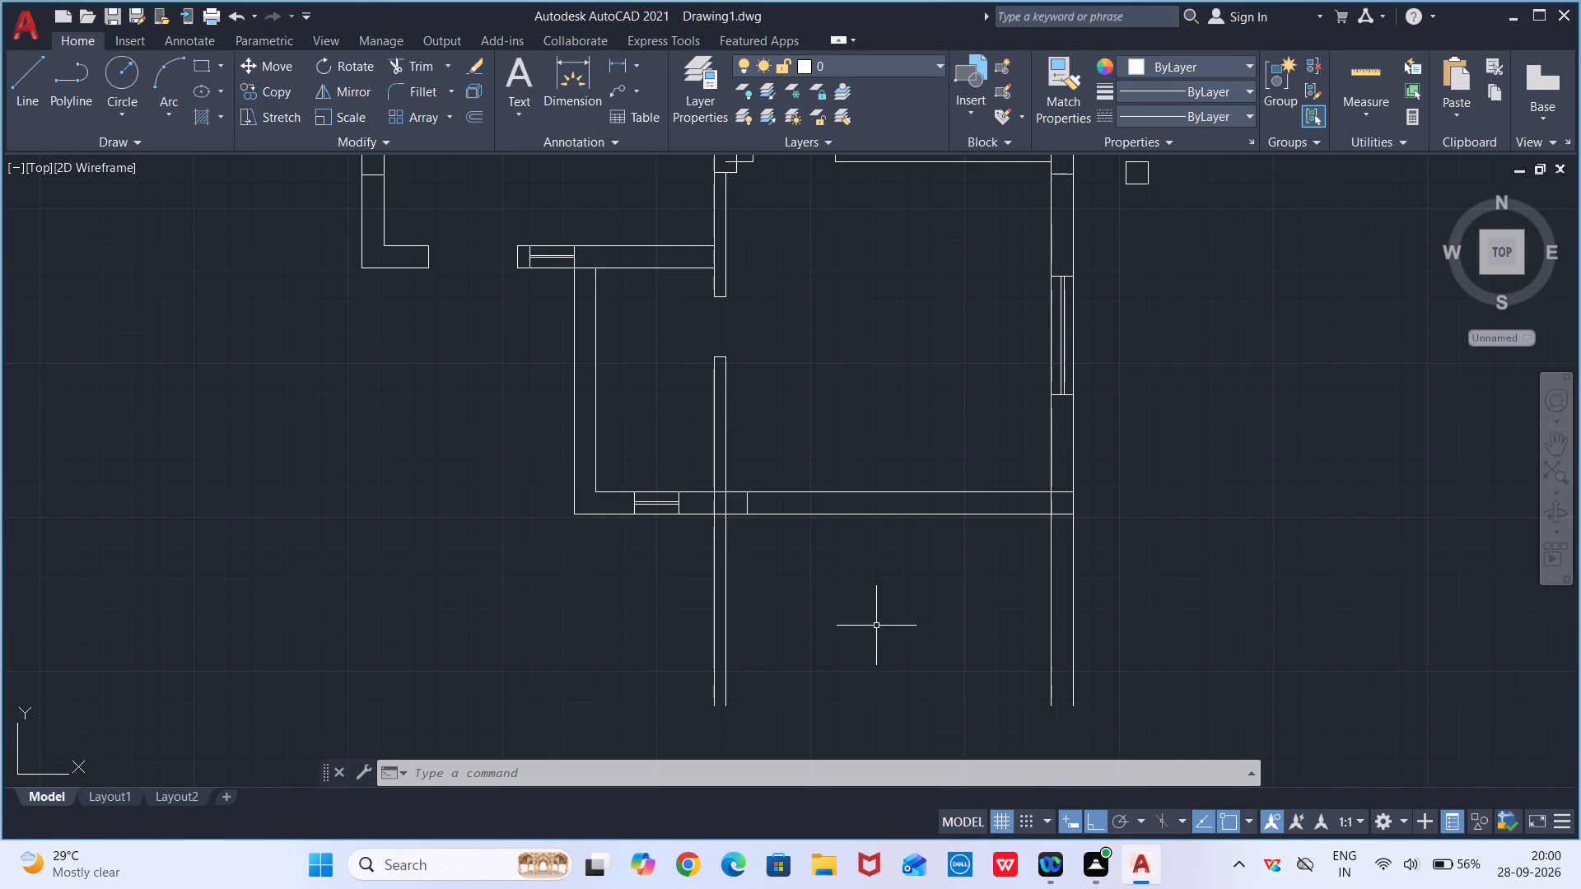
middle_drag(876, 626, 894, 550)
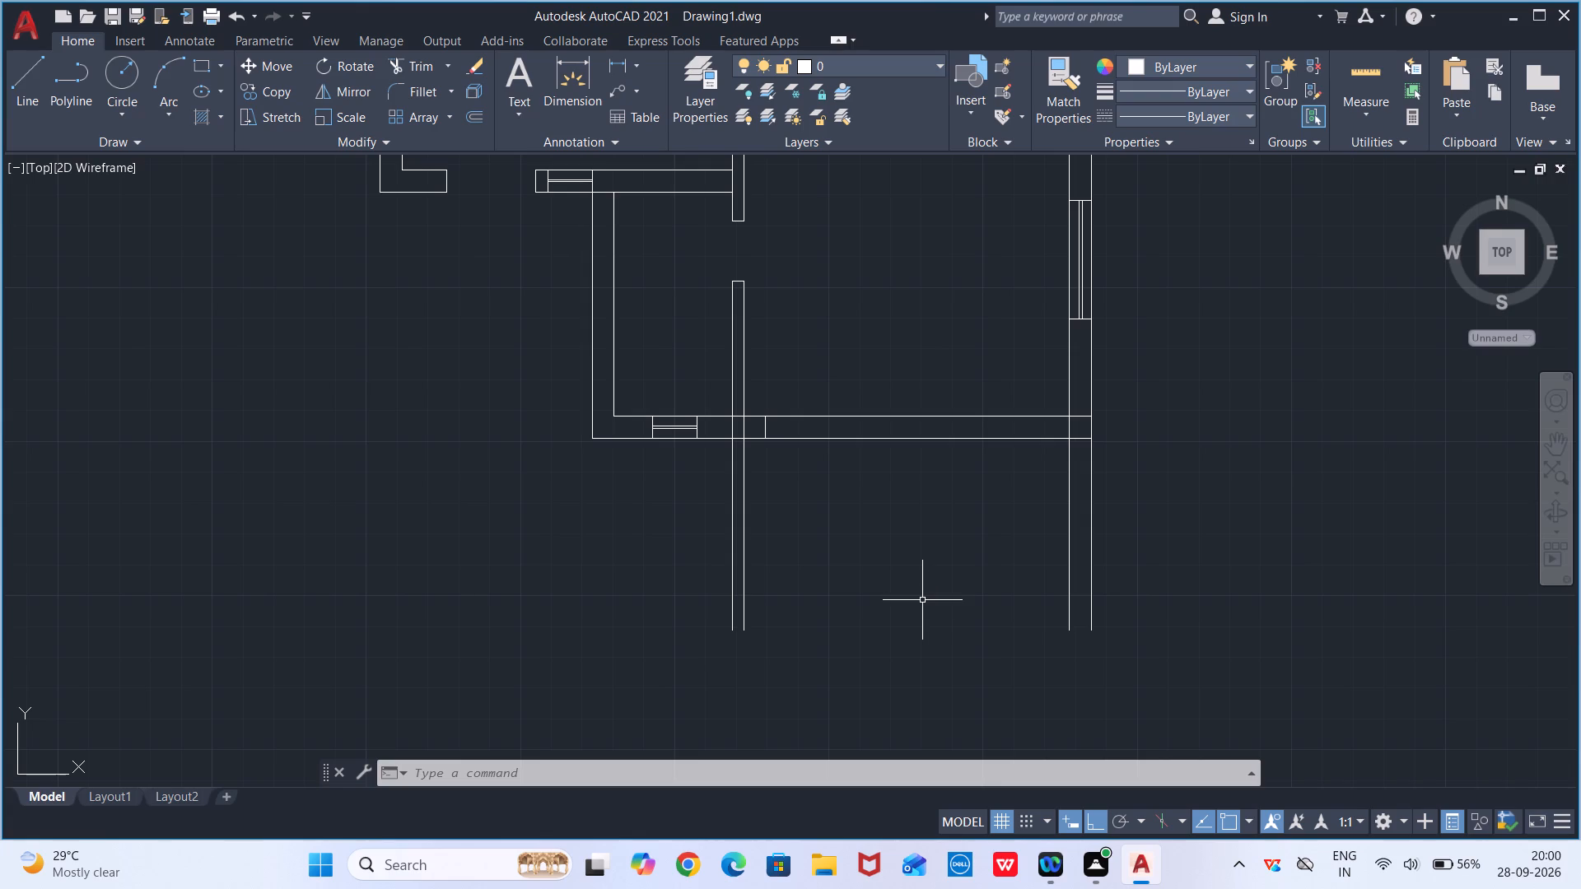
key(l)
key(Return)
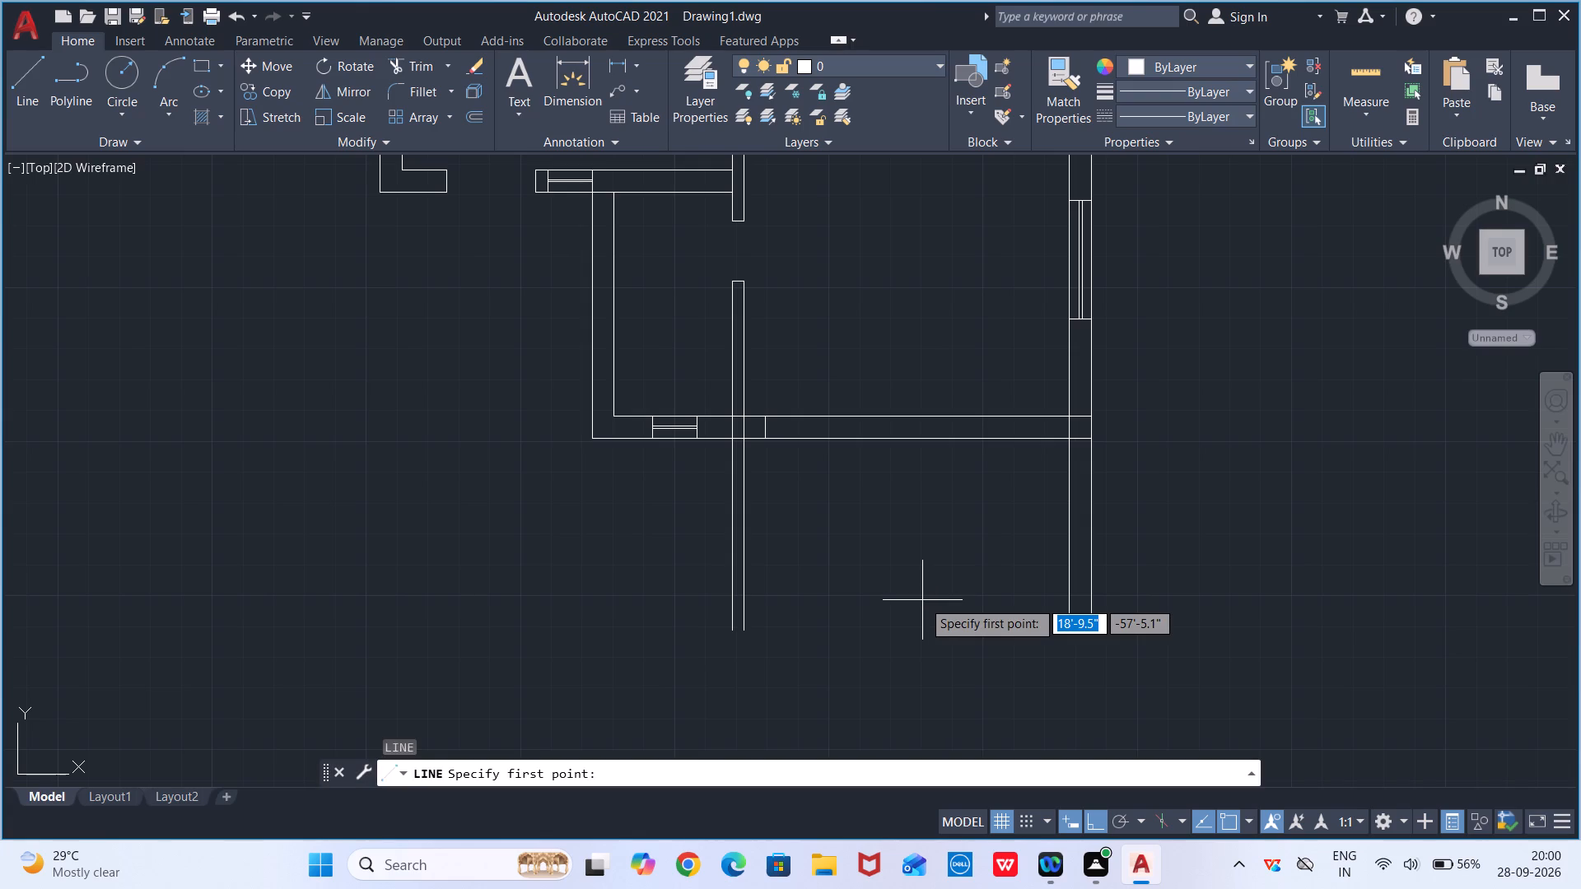
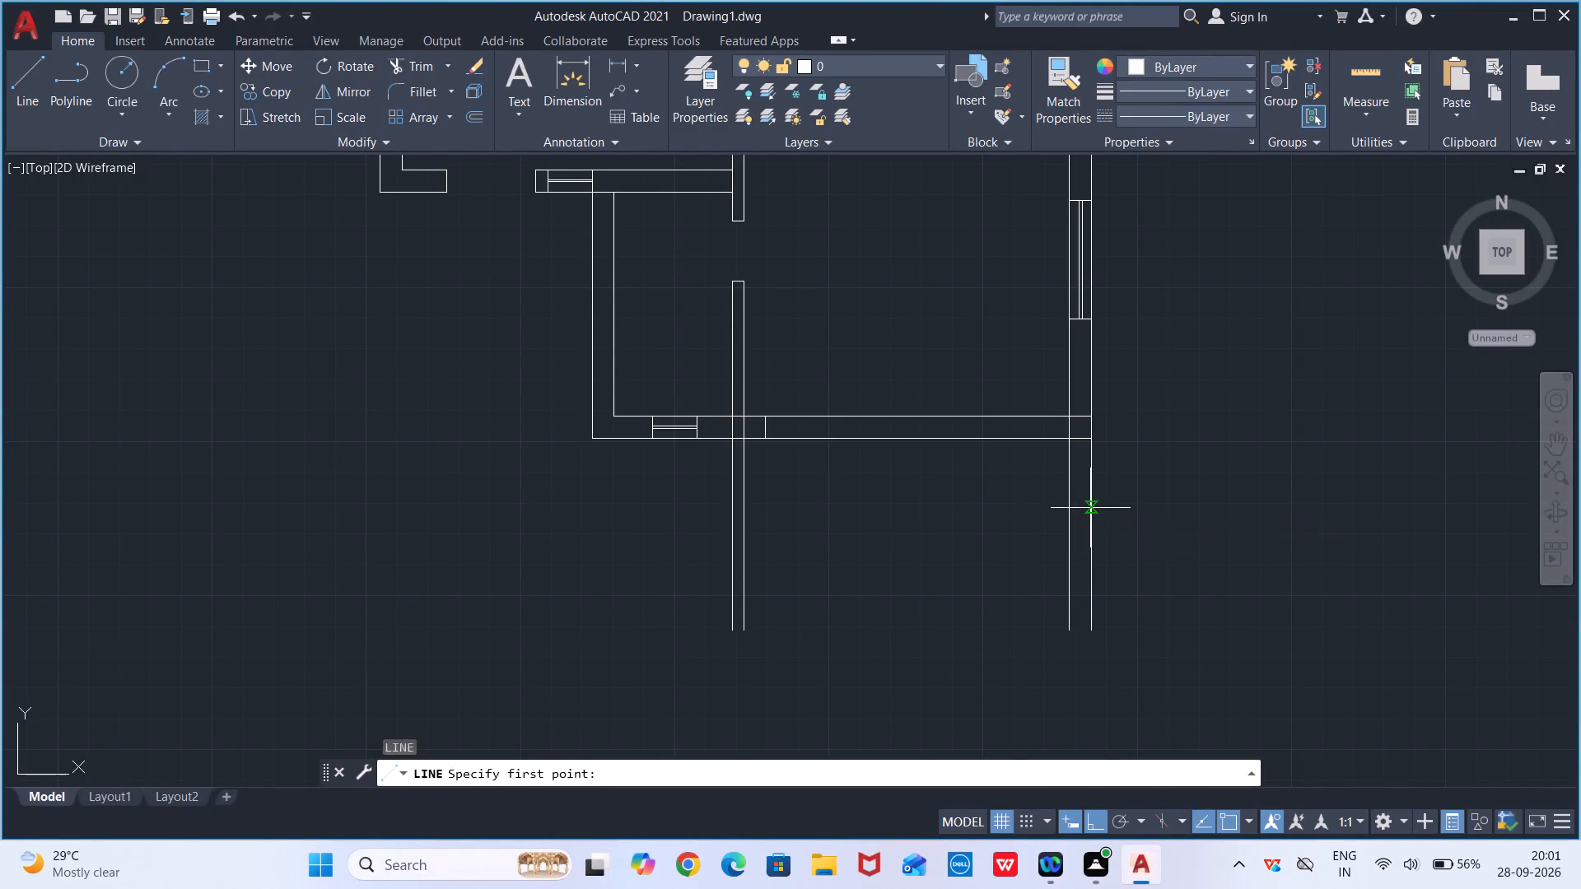
Draw a line from the stair bay's upper-right inner corner 3' left along the wall, continuing 3' straight down.
click(1070, 438)
text(3')
key(Return)
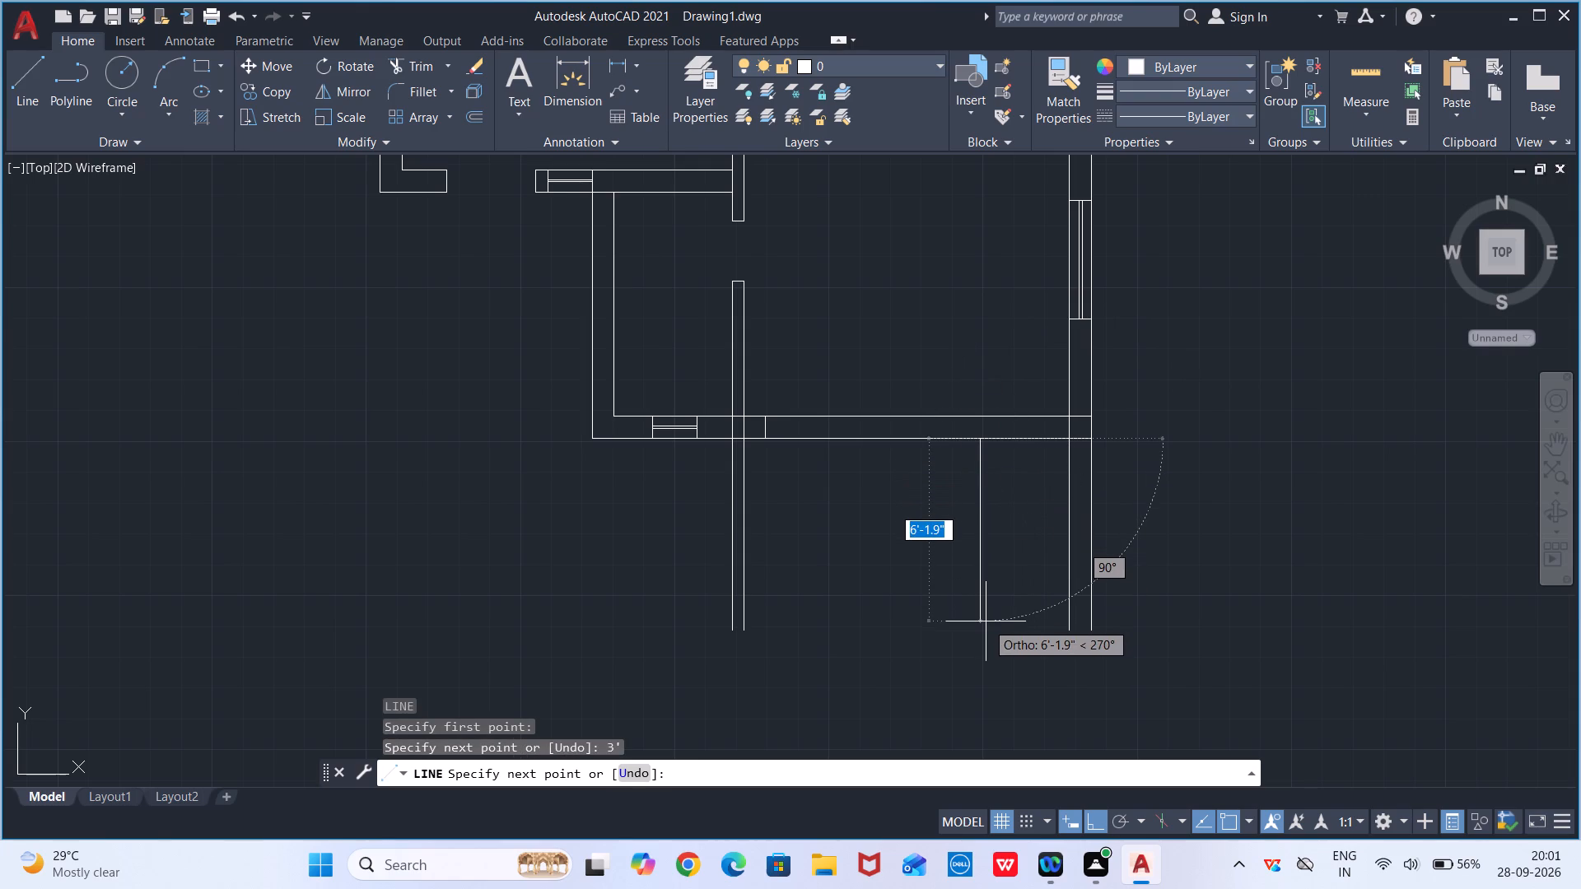
key(3)
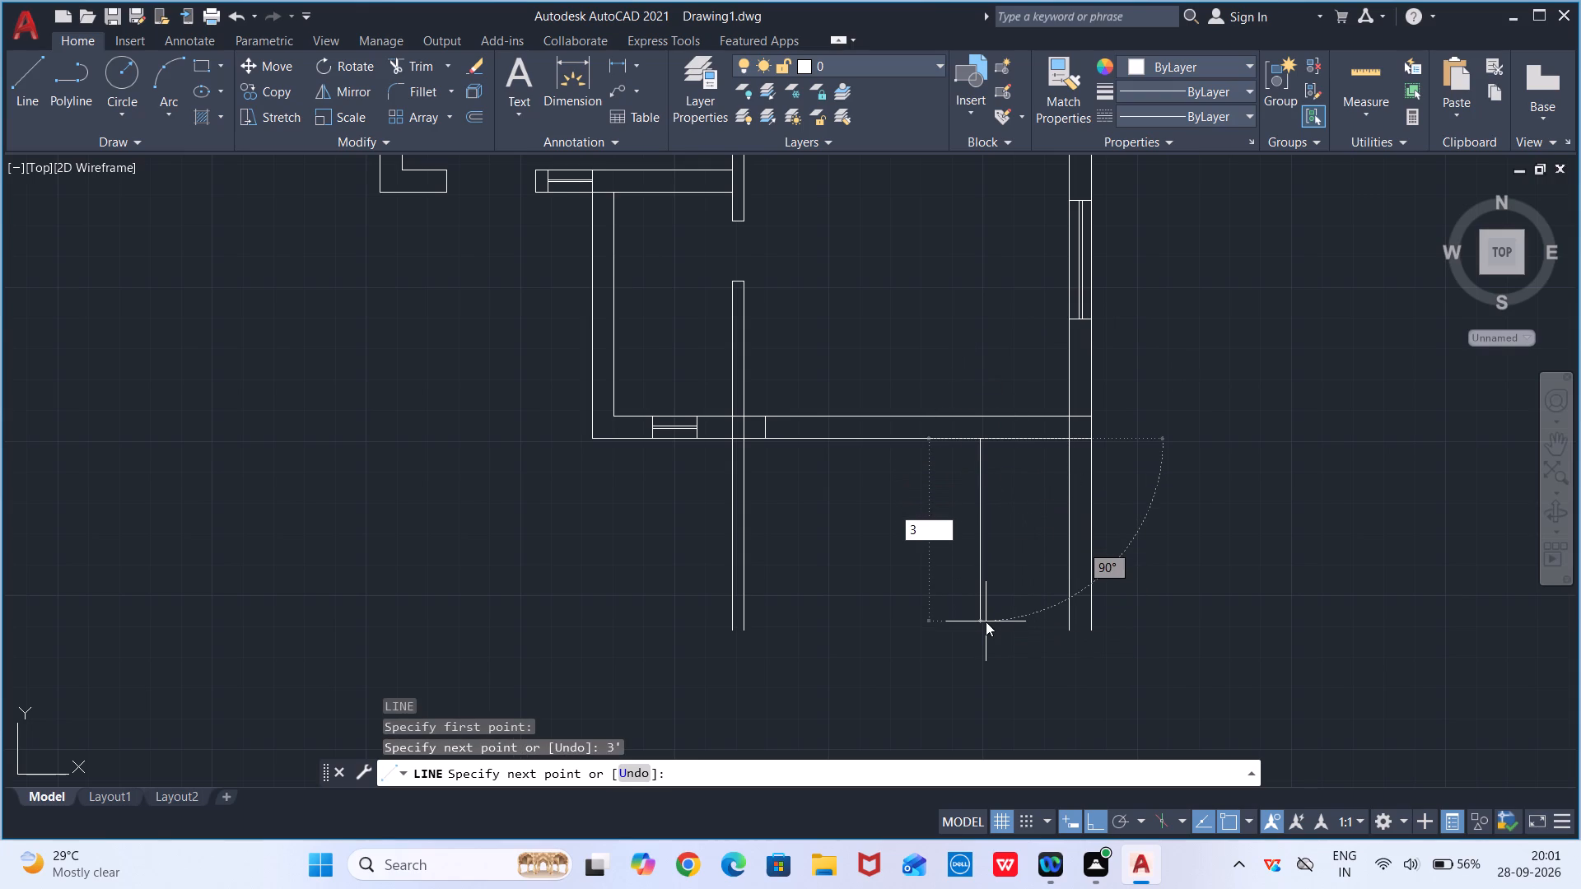
key(apostrophe)
key(Return)
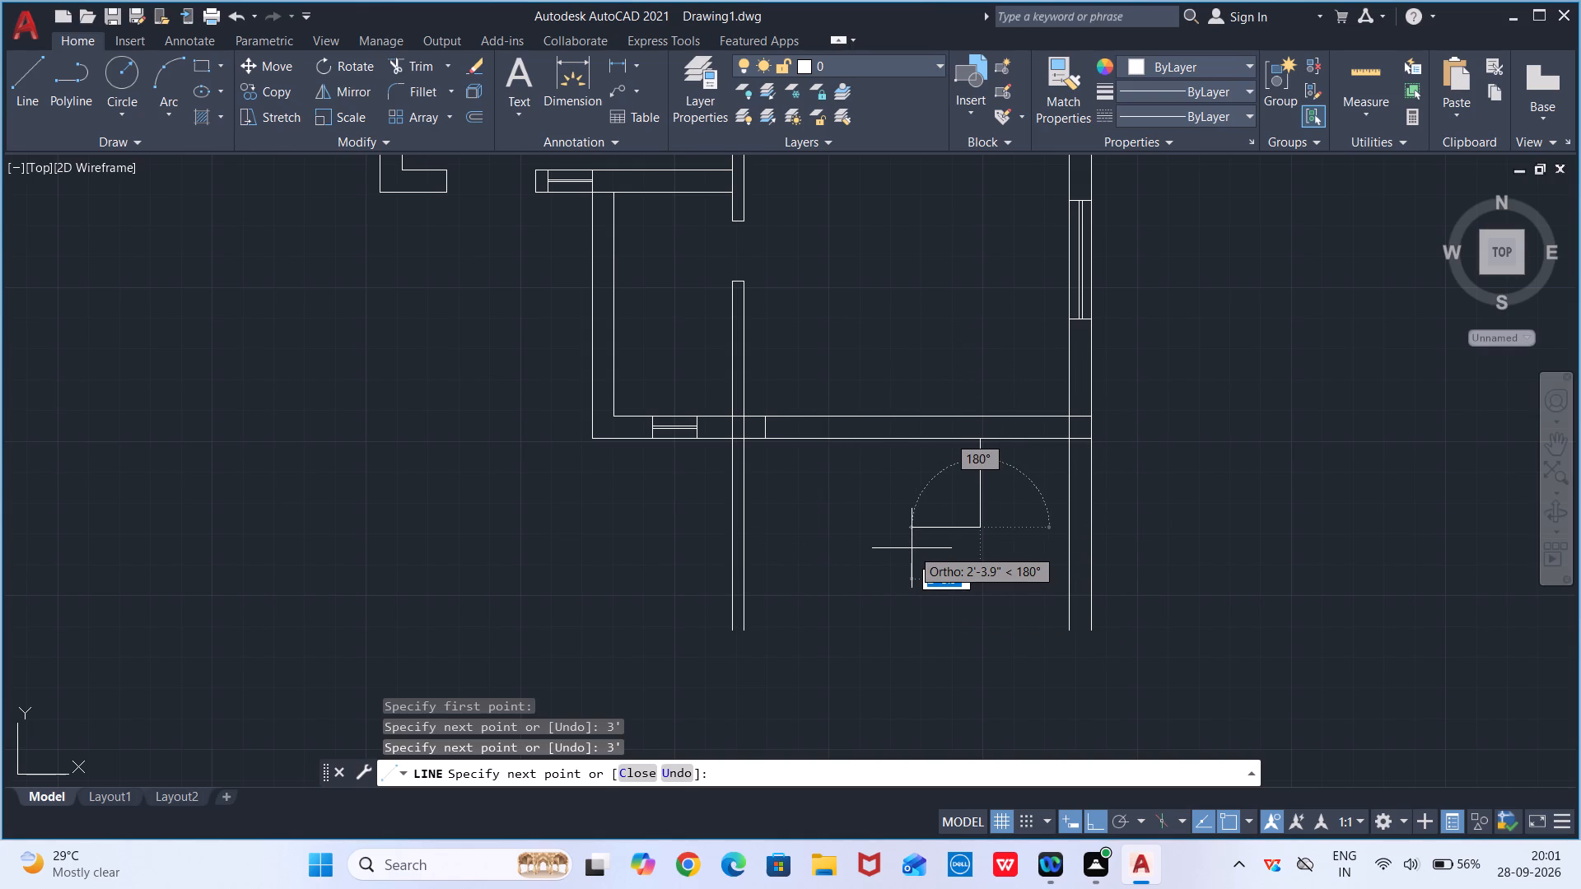
key(Escape)
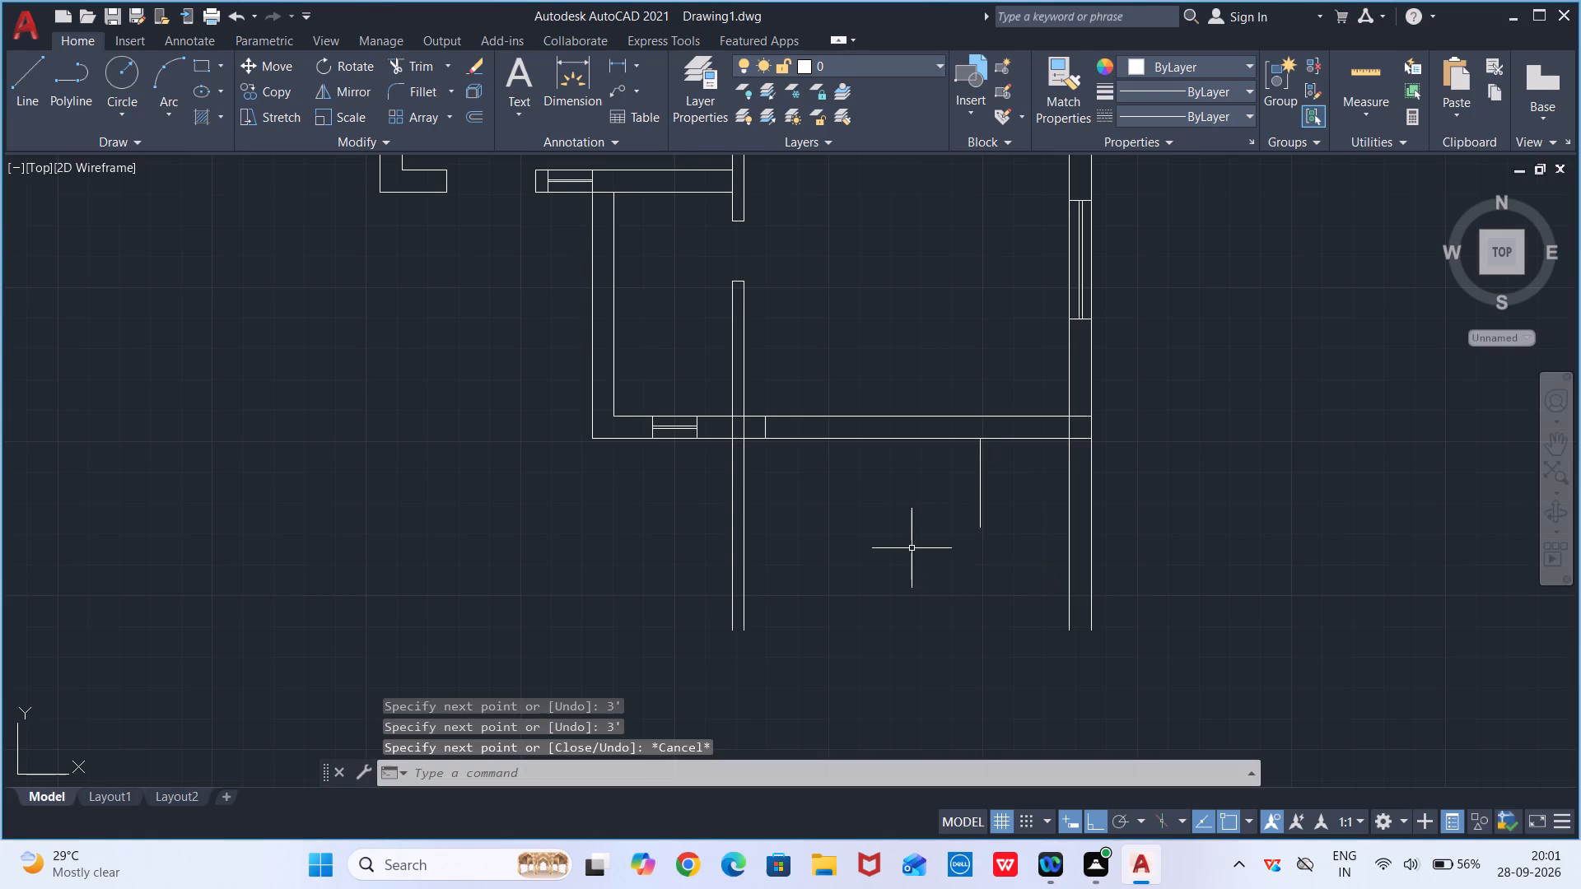
Draw a horizontal line joining the inner faces of the two side walls at their lower ends.
key(l)
key(Return)
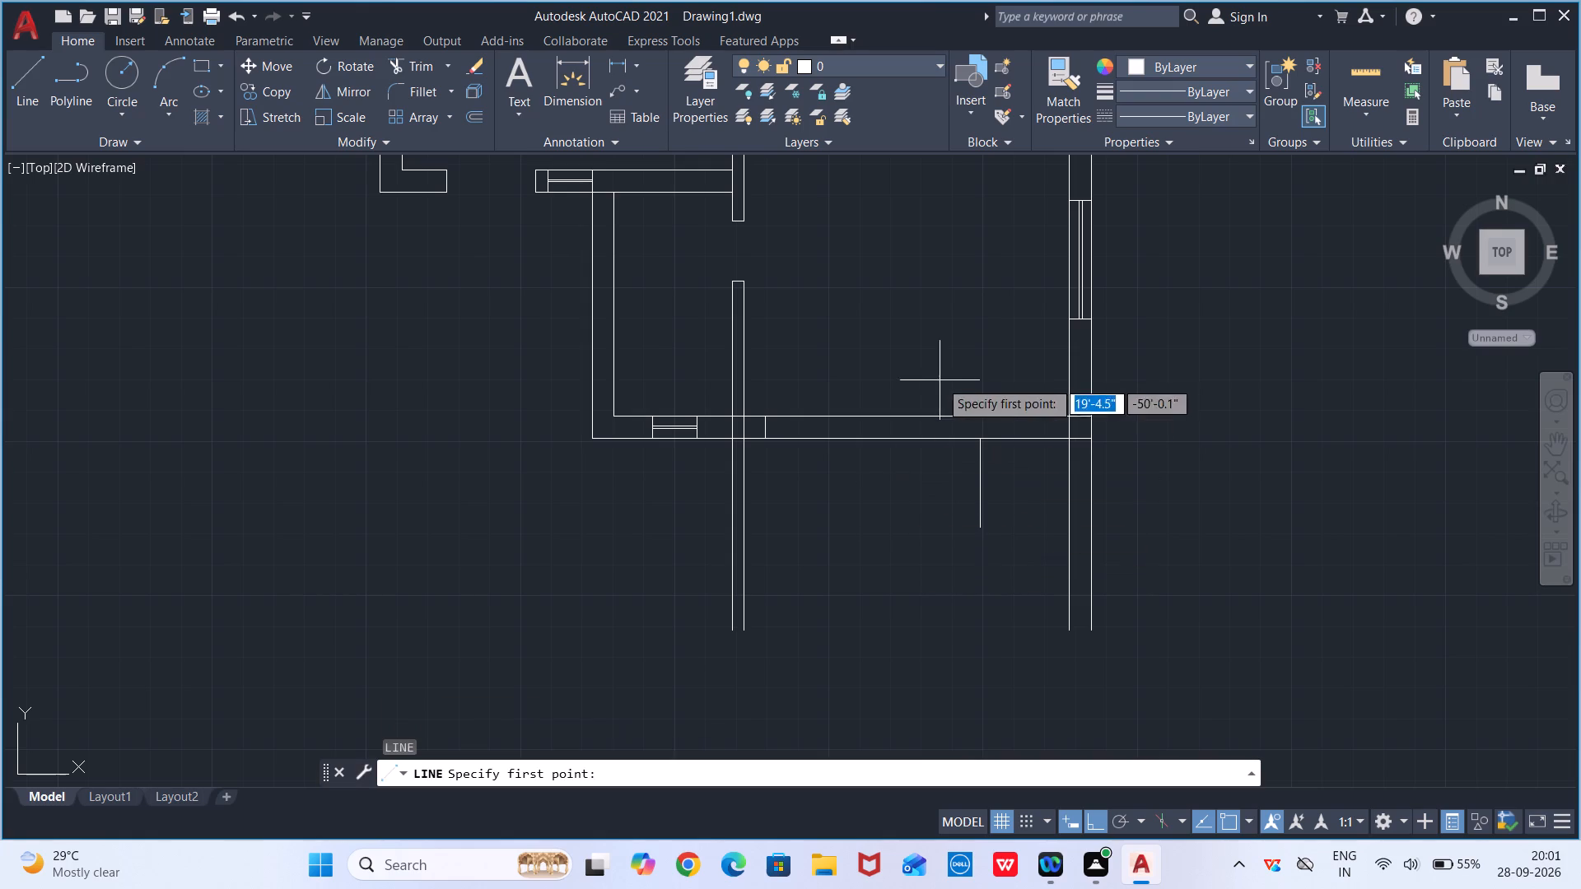
click(1071, 629)
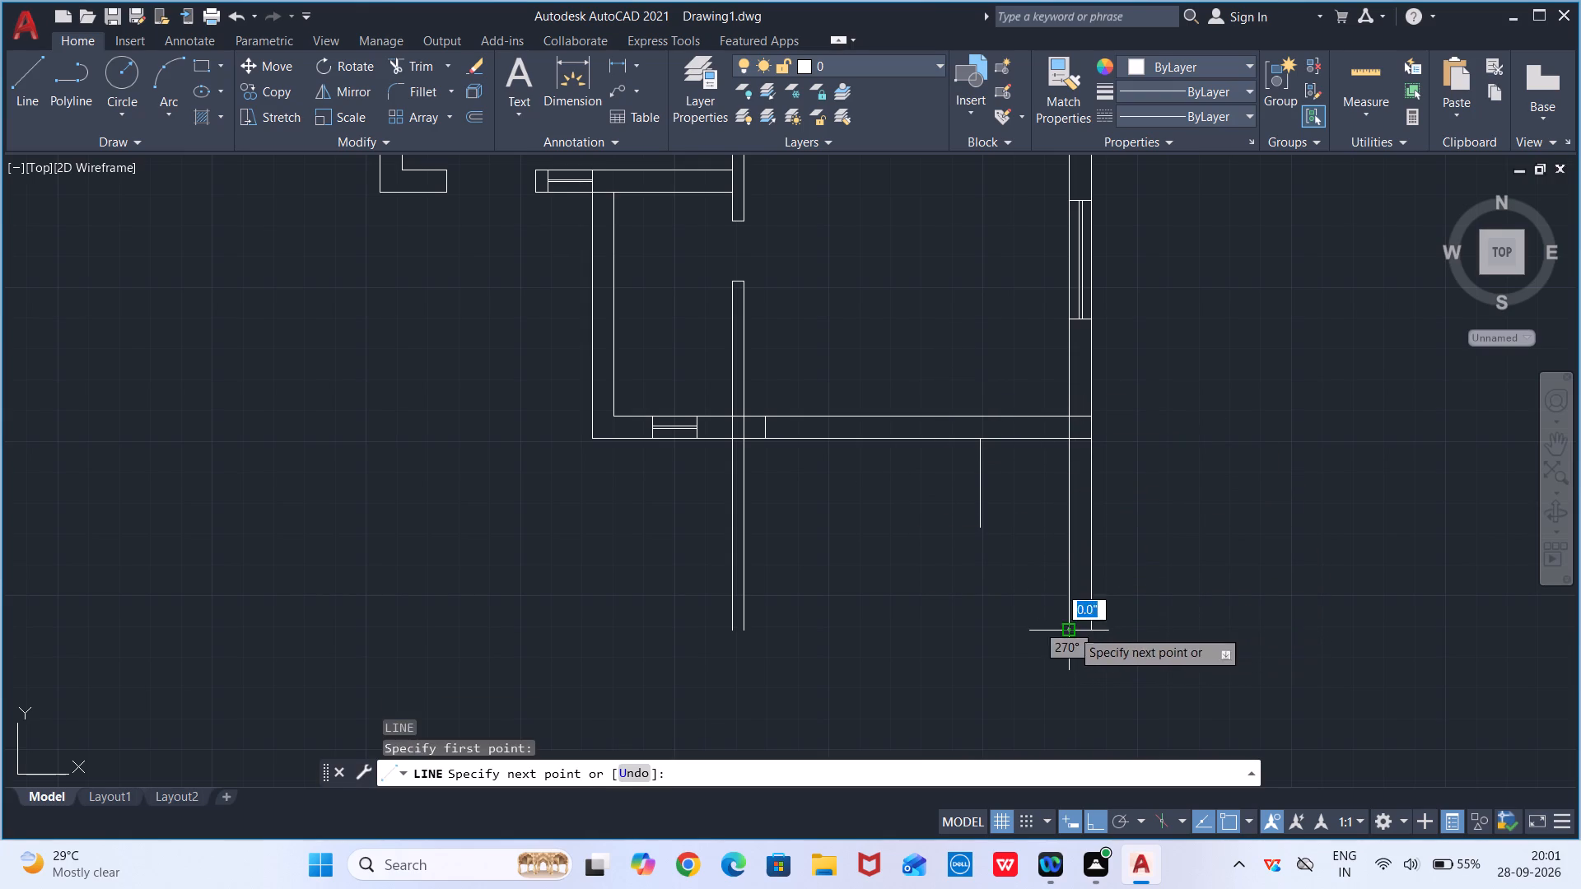
click(748, 628)
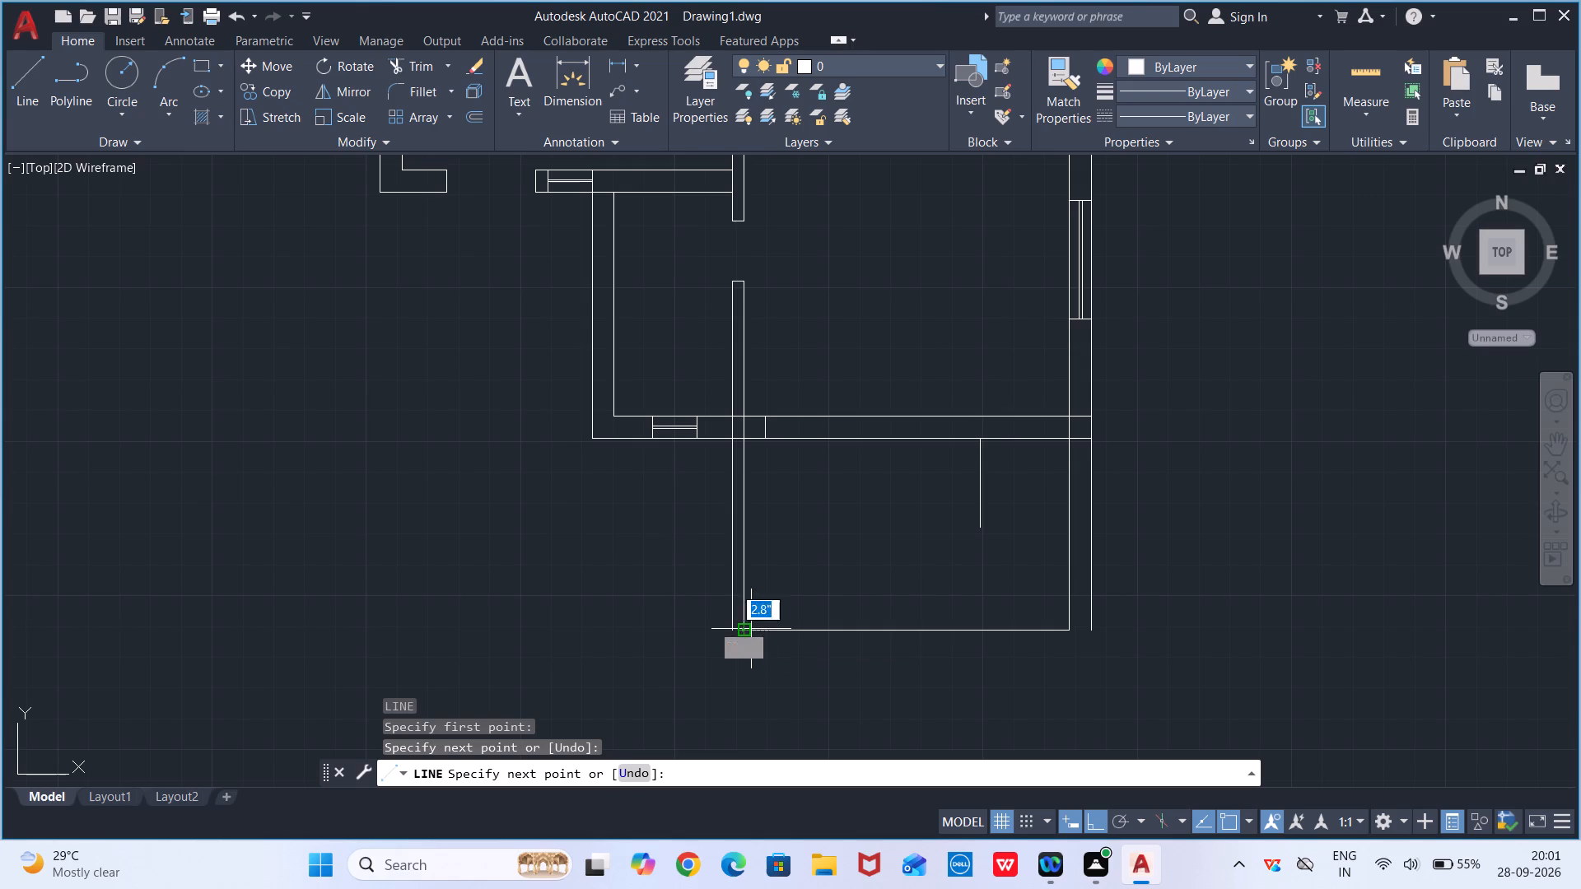
key(Escape)
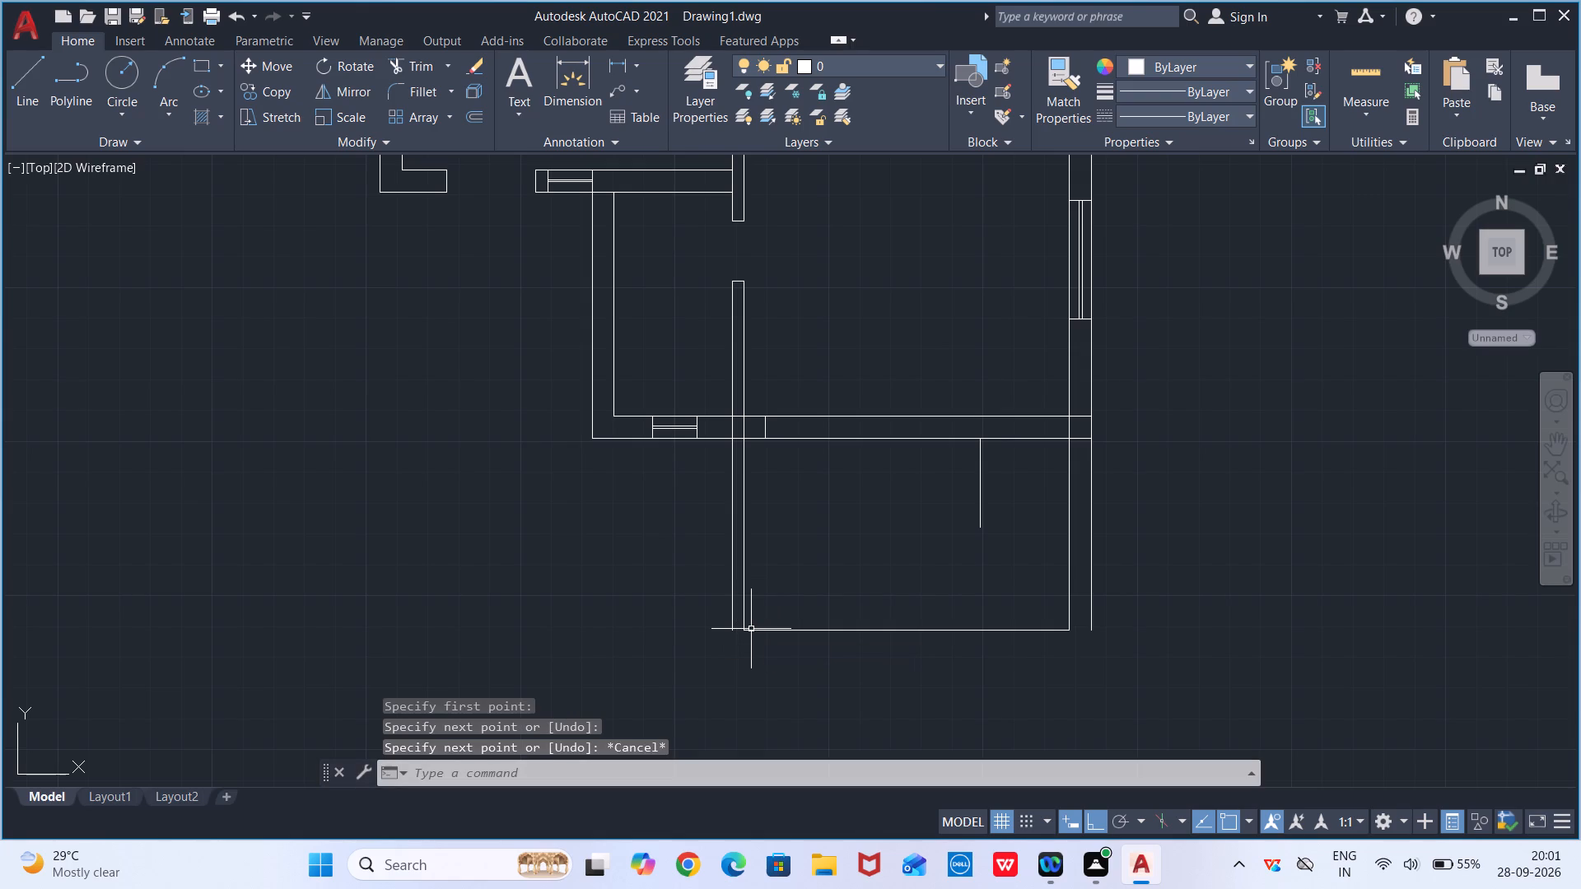
Draw a line from the bay's lower-right inner corner 3' left along the bottom line, continuing 3' straight up.
key(l)
key(Return)
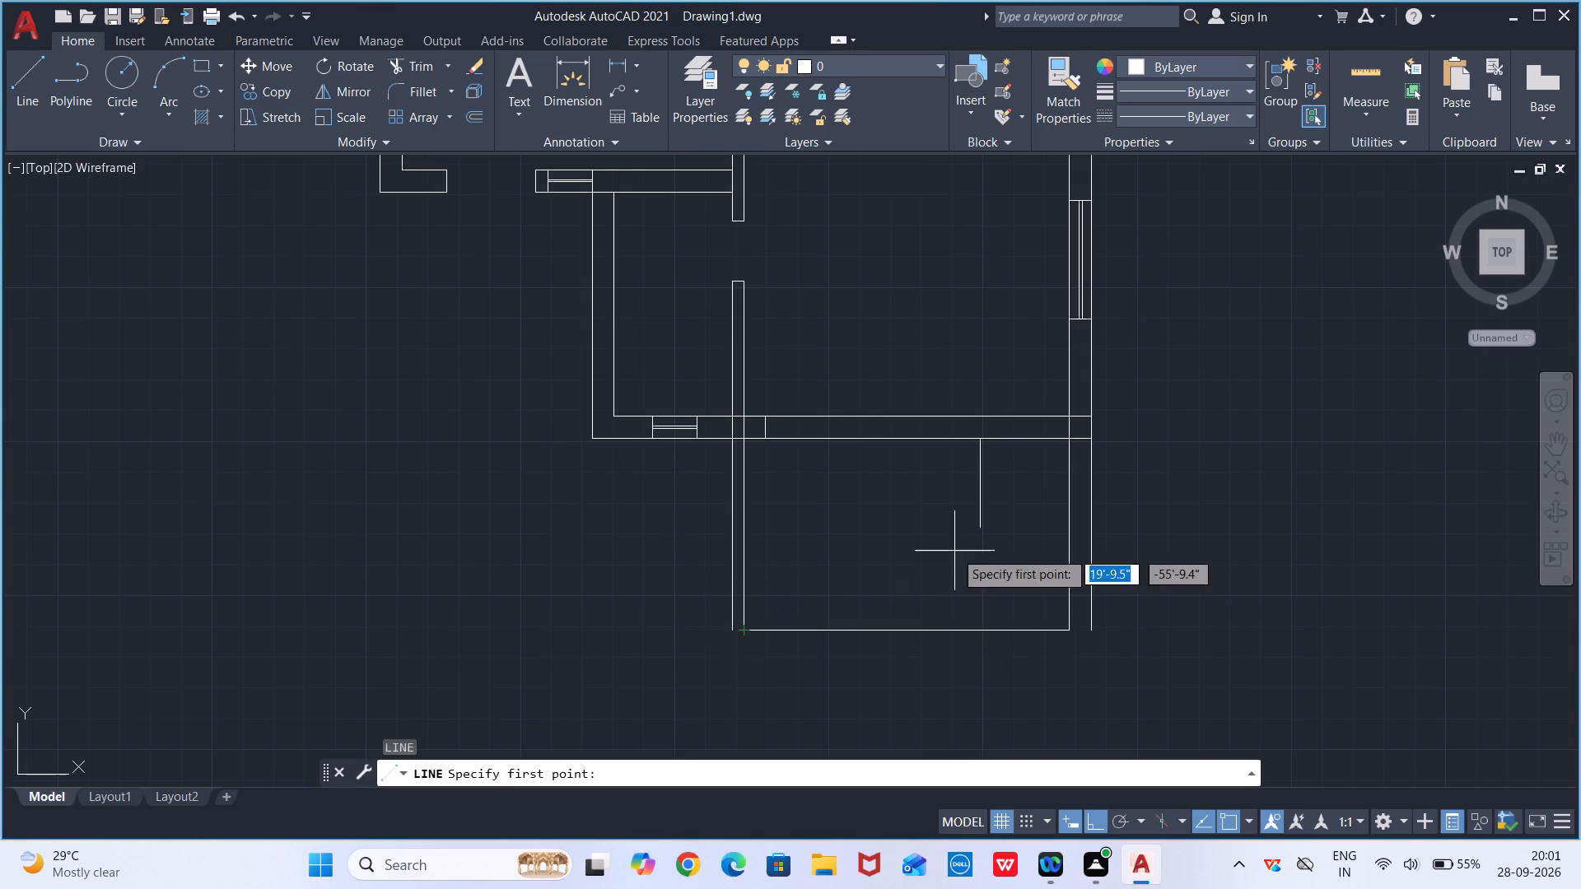
click(1073, 626)
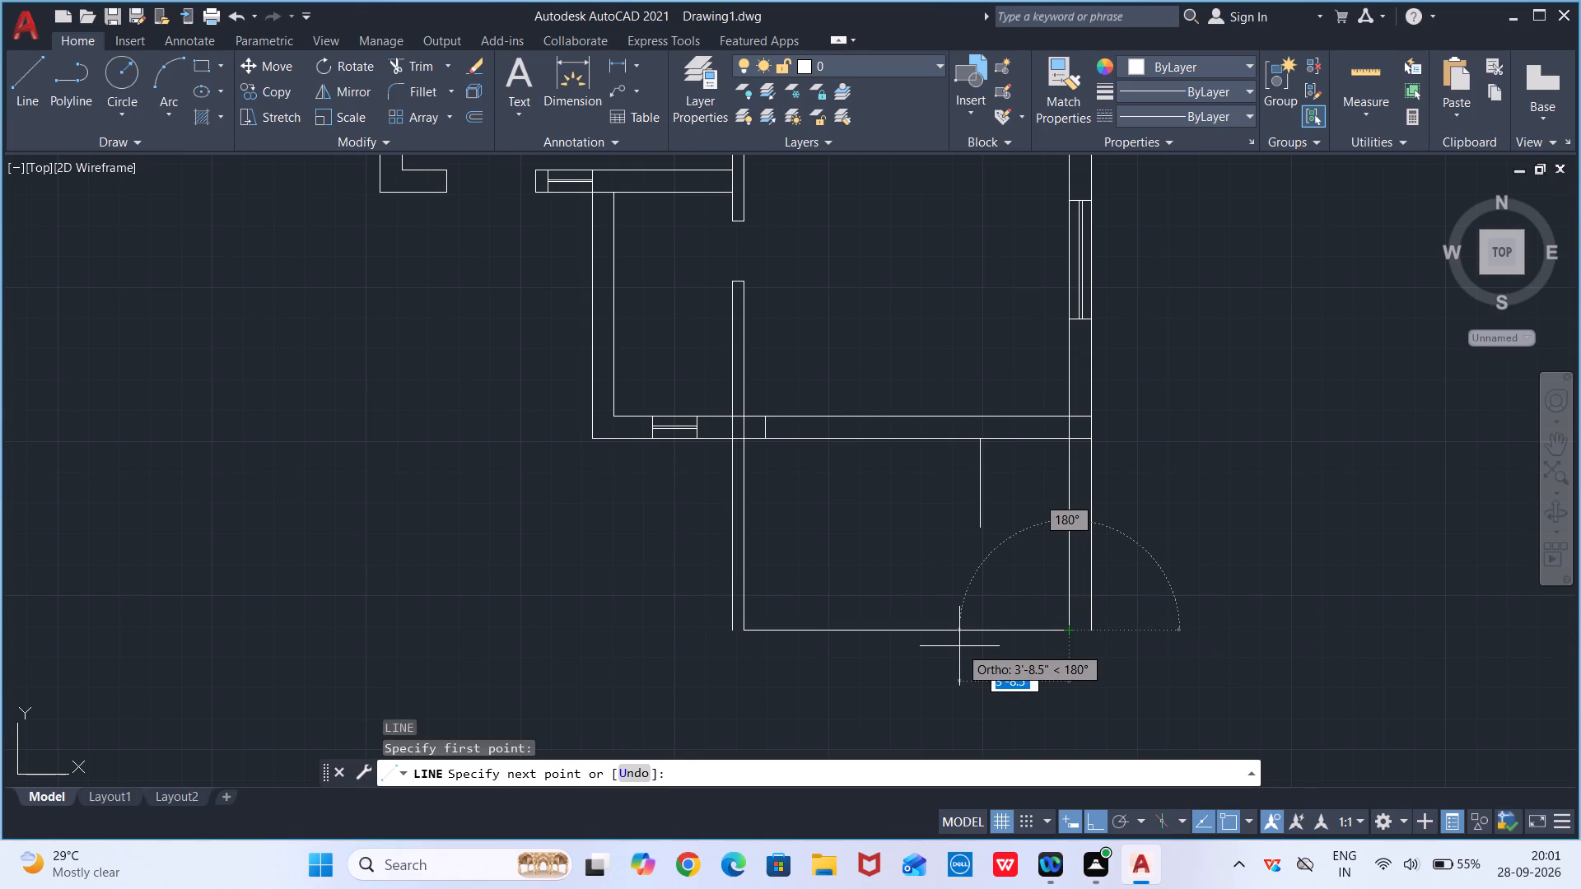
text(3')
key(Return)
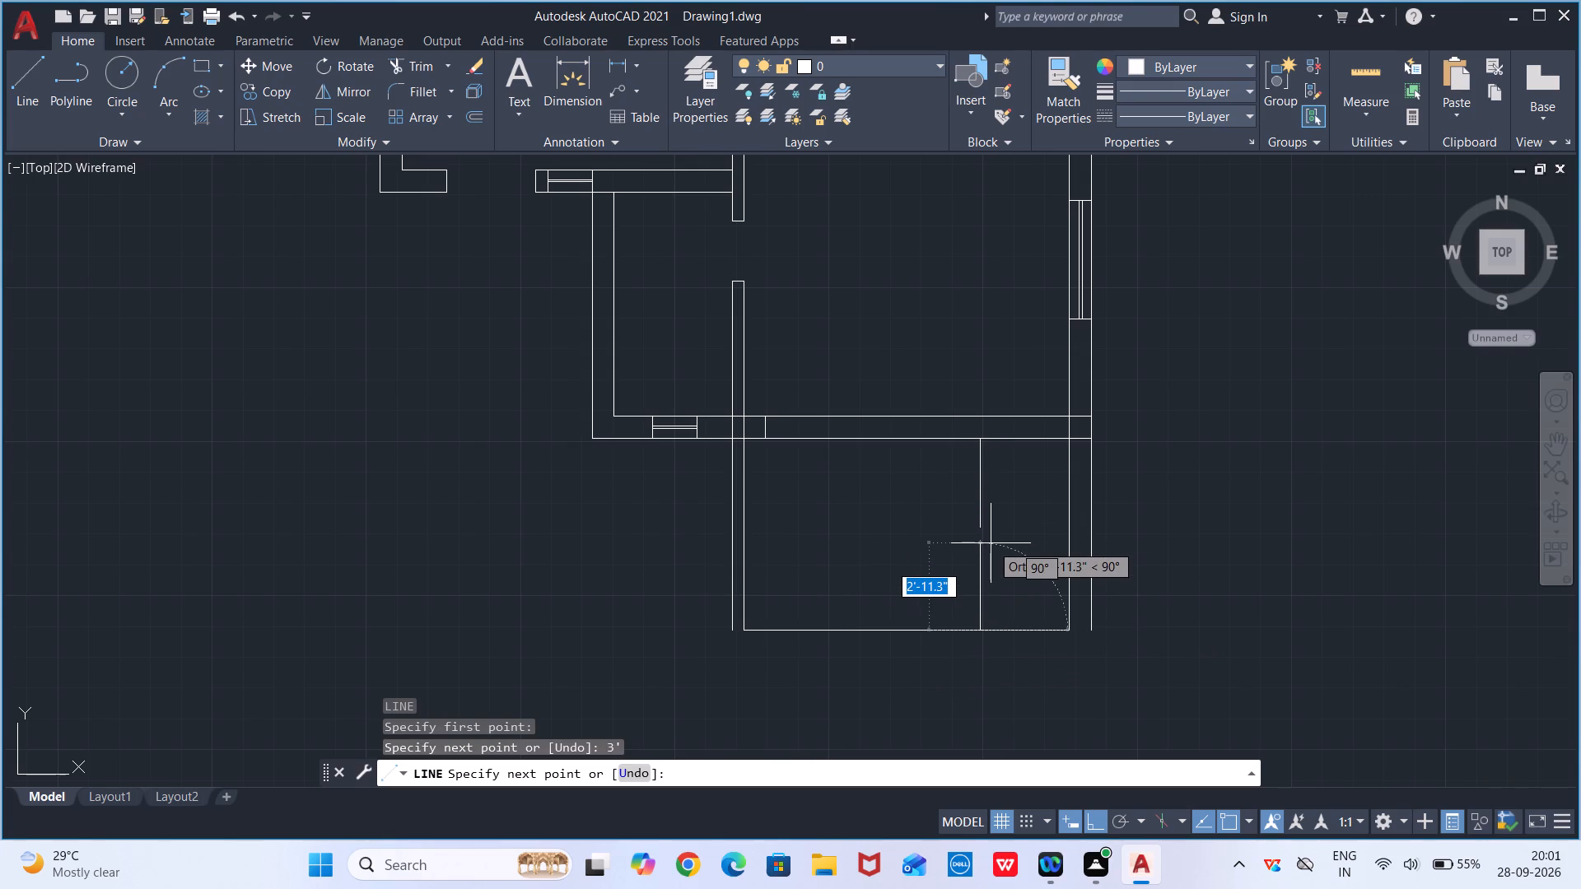
text(3')
key(Return)
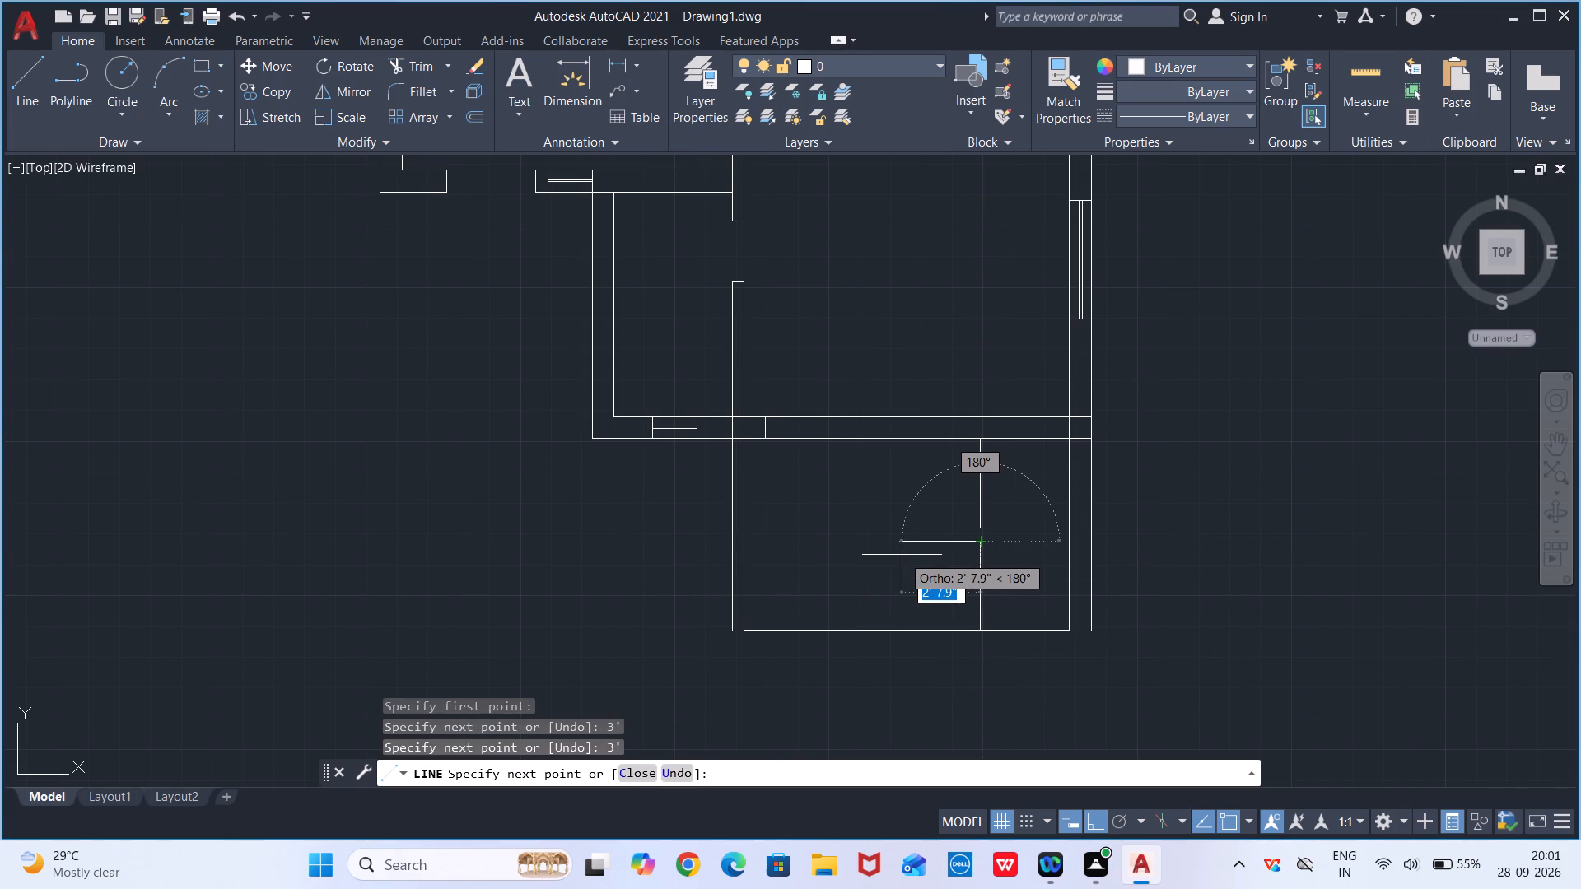
scroll(902, 555, up, 1)
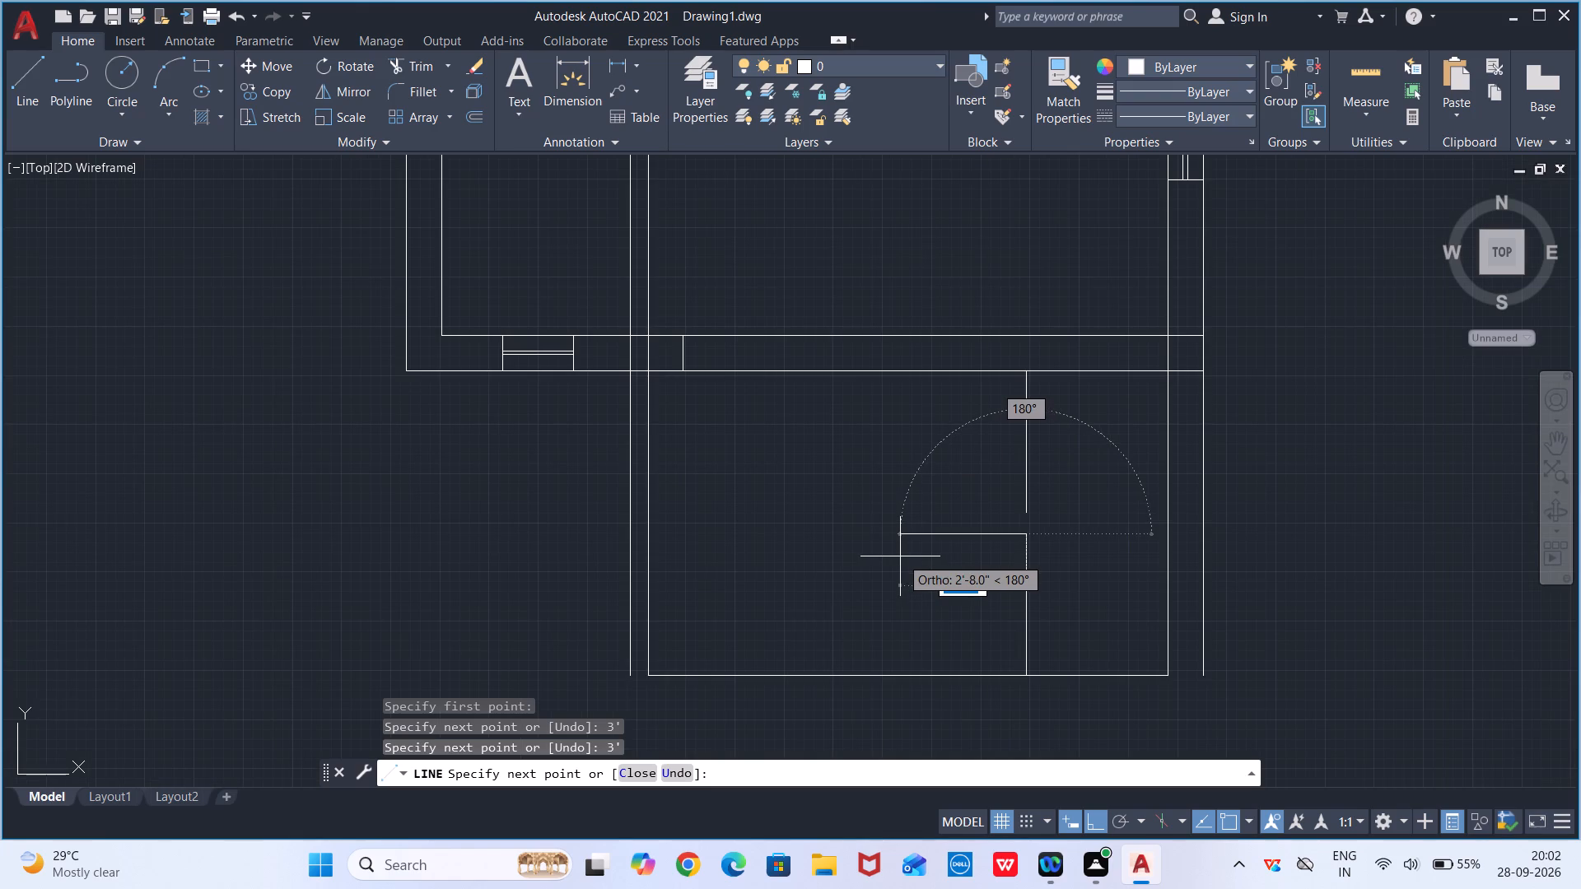
key(Escape)
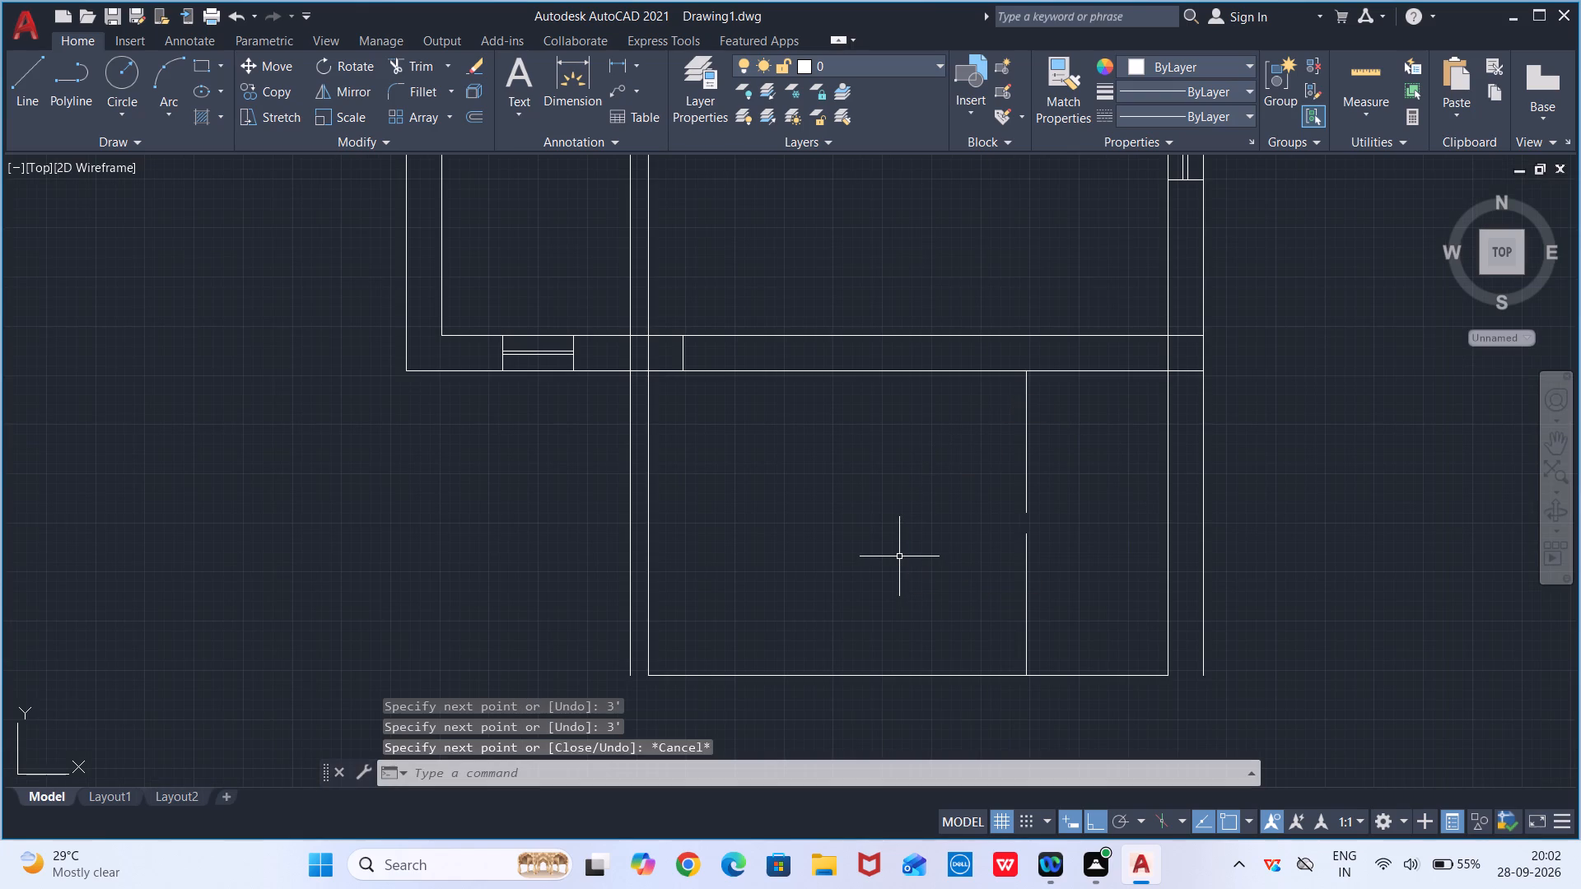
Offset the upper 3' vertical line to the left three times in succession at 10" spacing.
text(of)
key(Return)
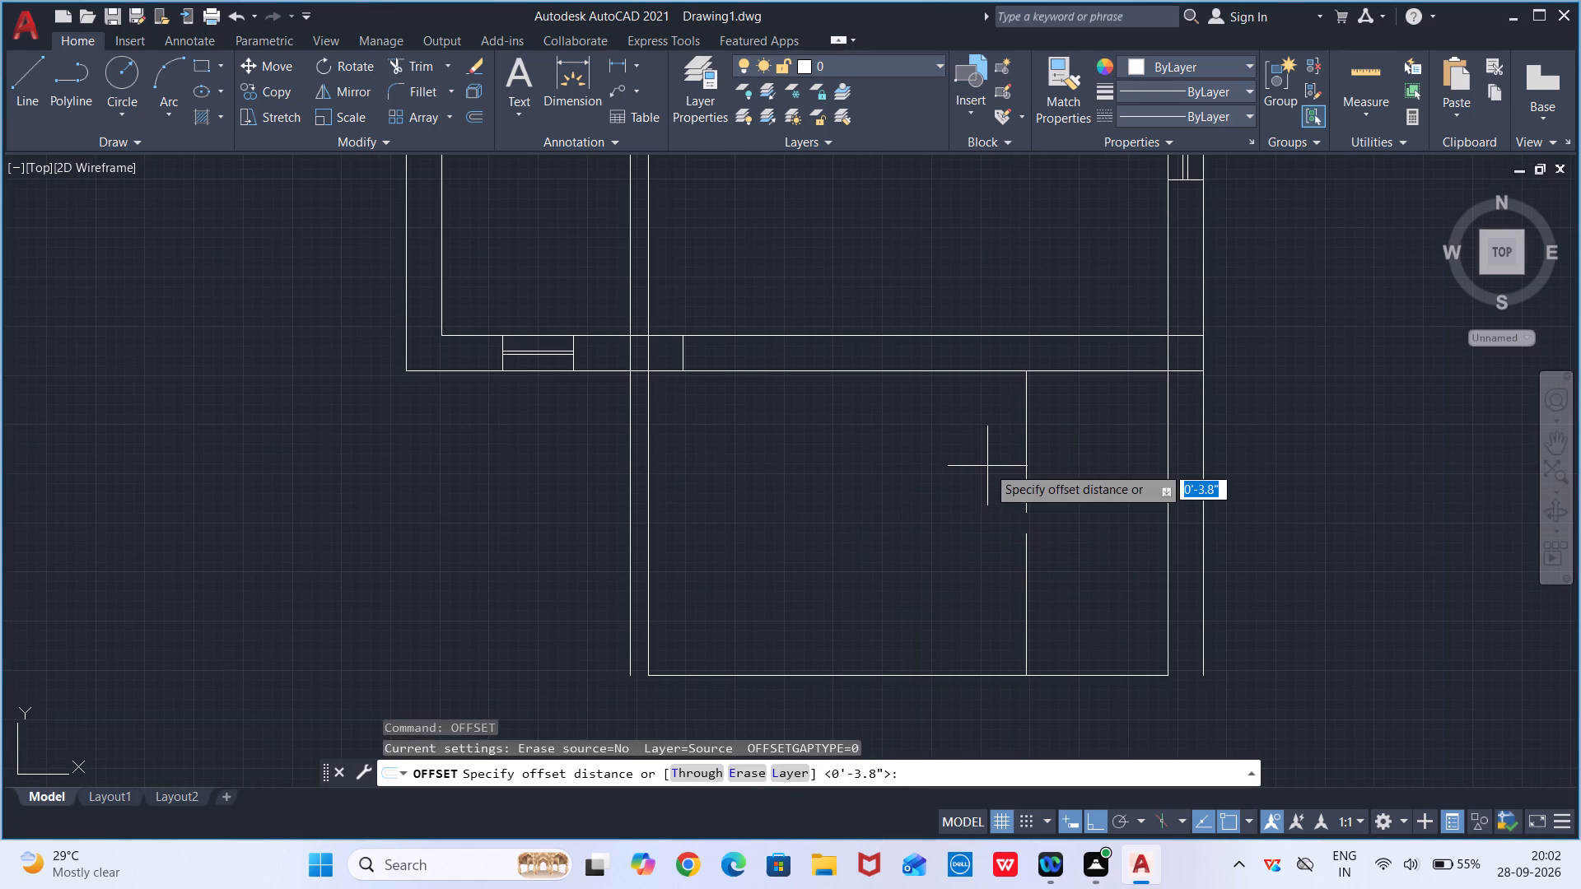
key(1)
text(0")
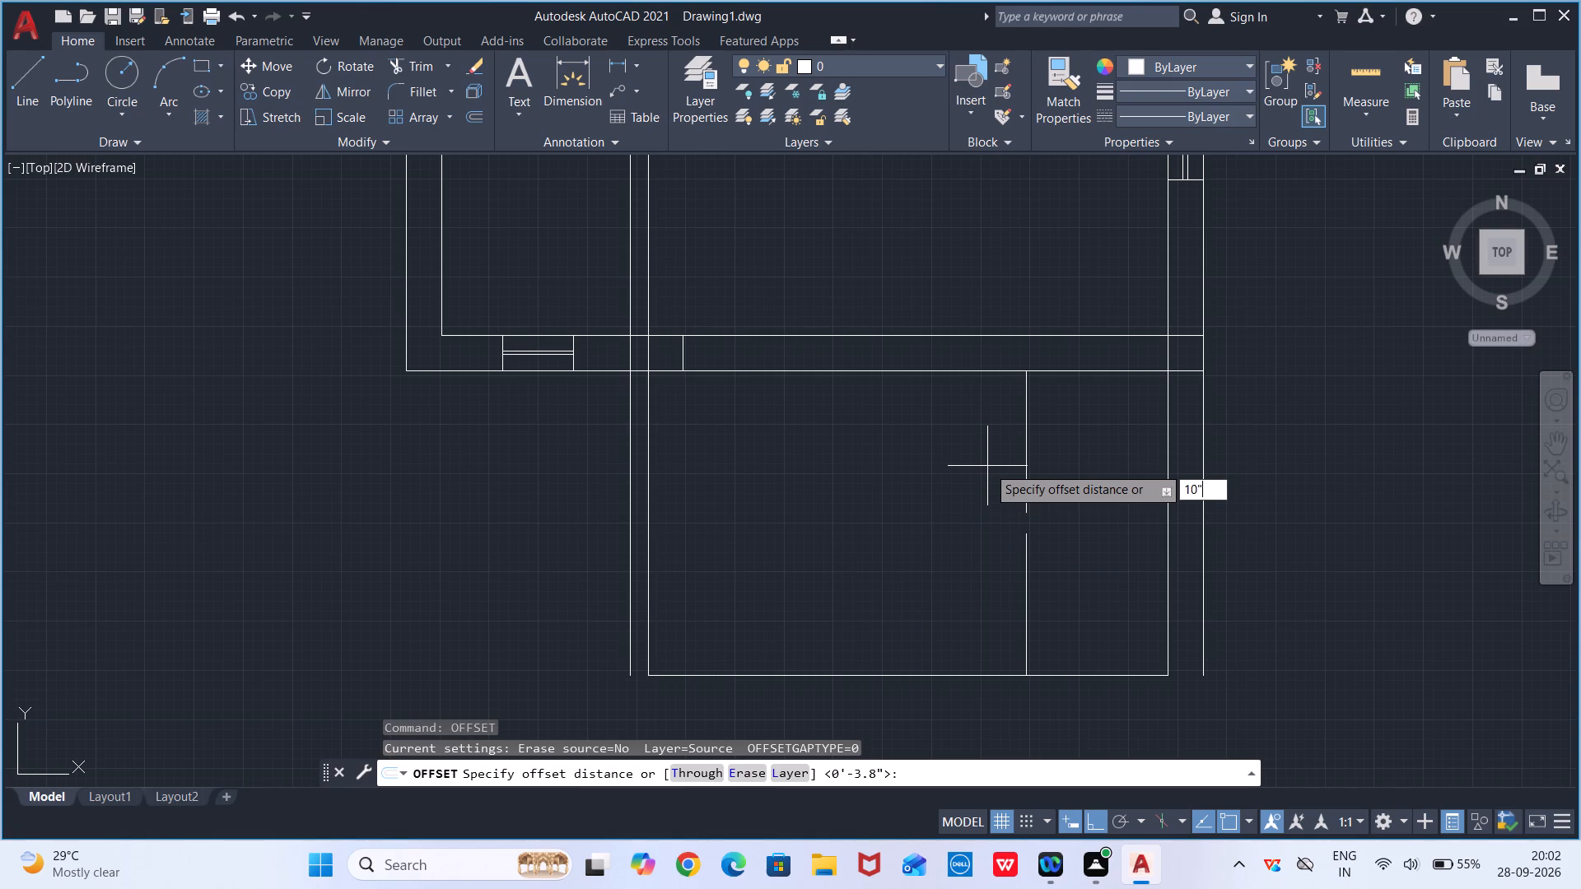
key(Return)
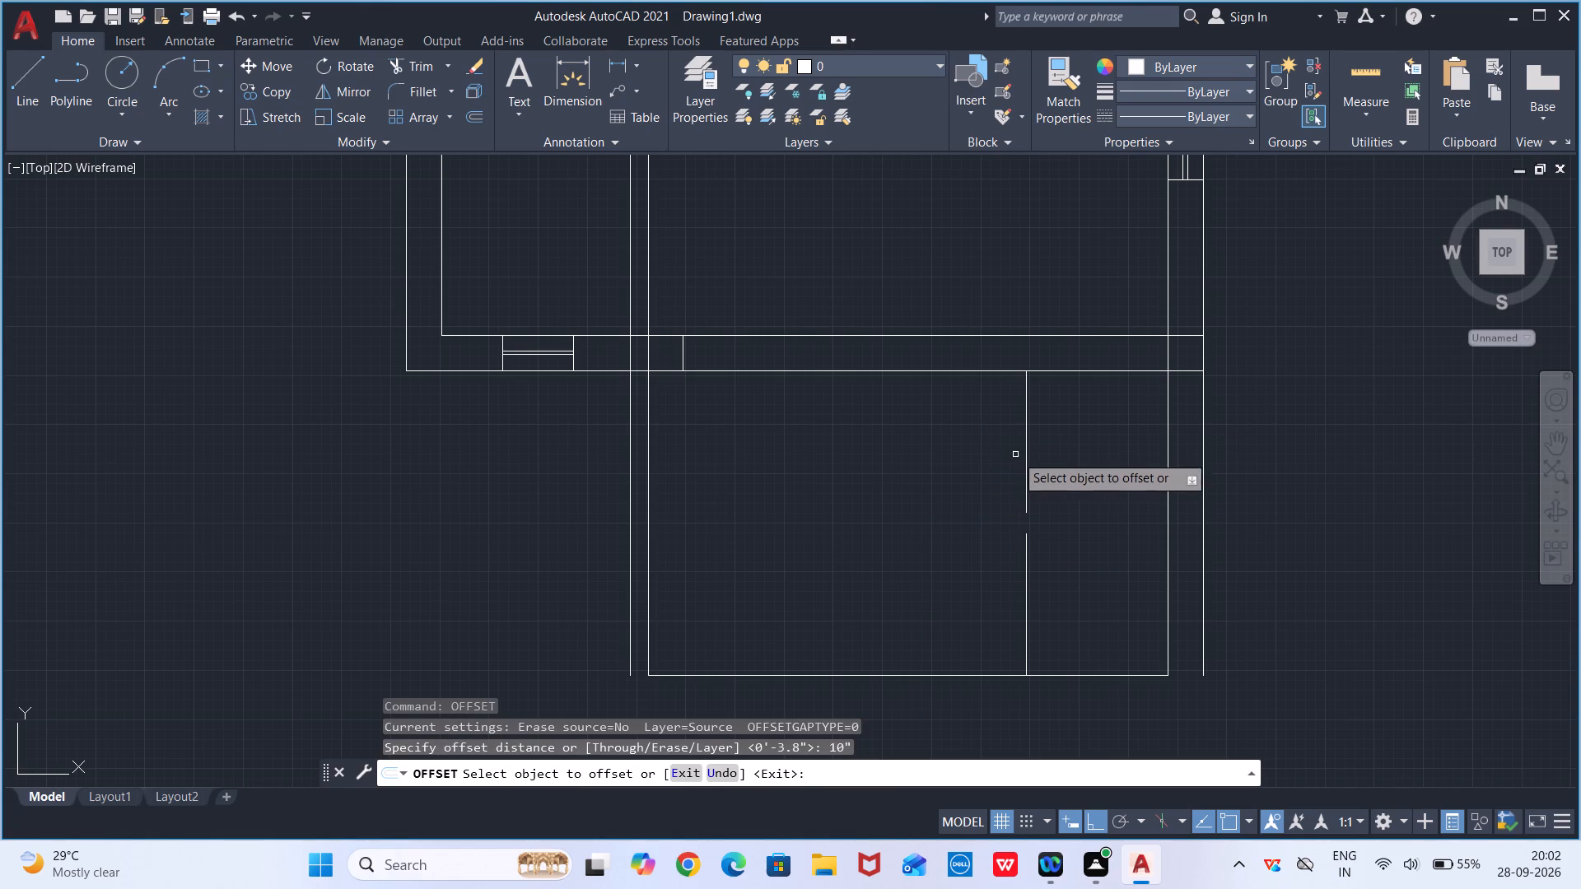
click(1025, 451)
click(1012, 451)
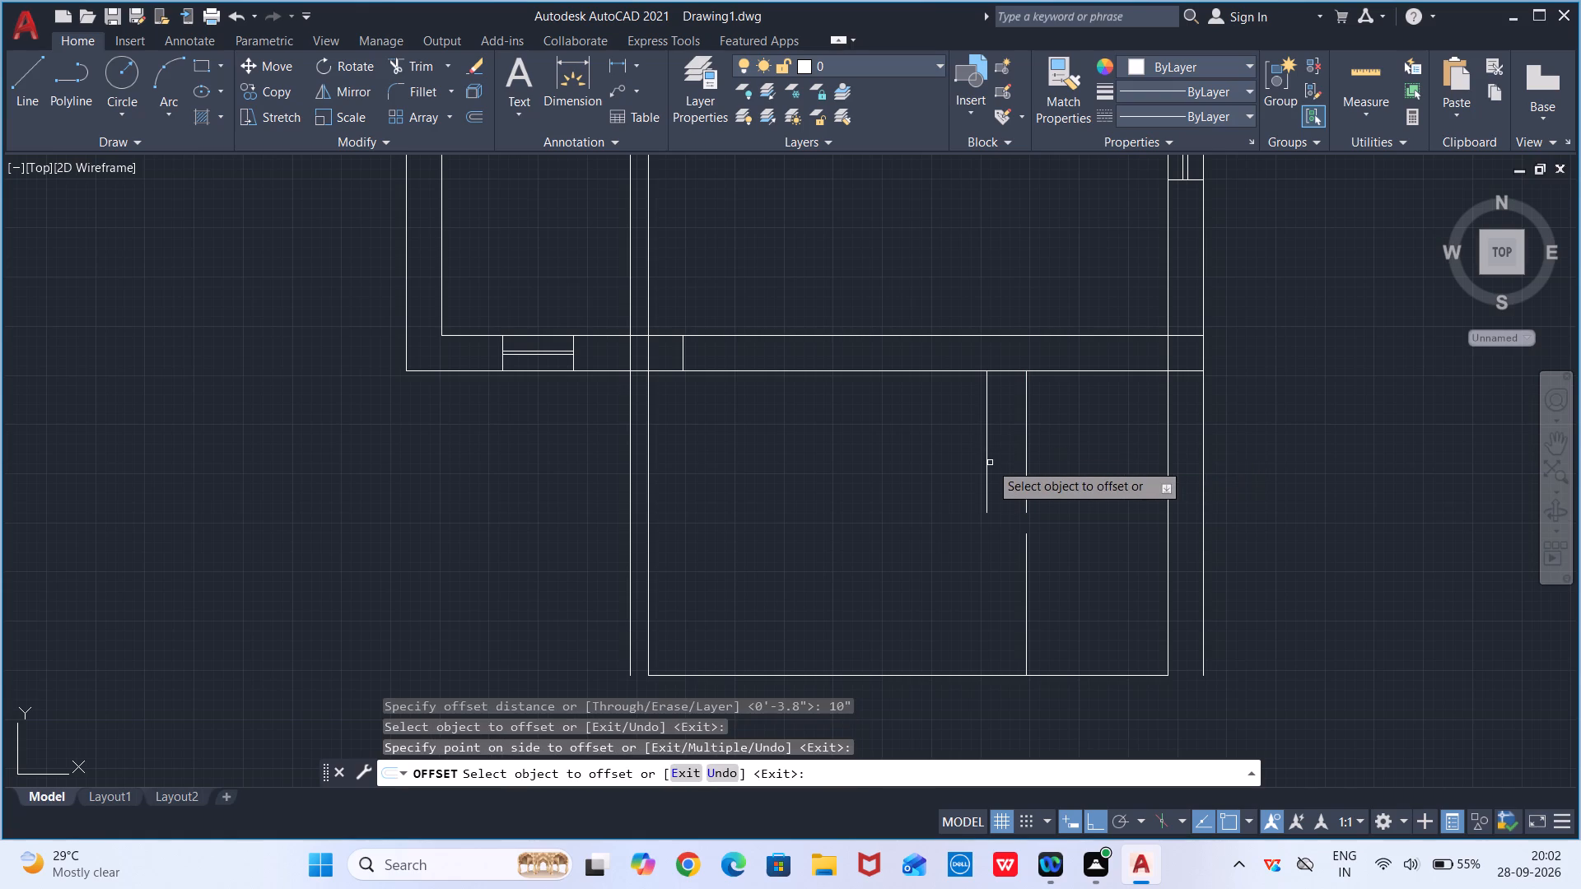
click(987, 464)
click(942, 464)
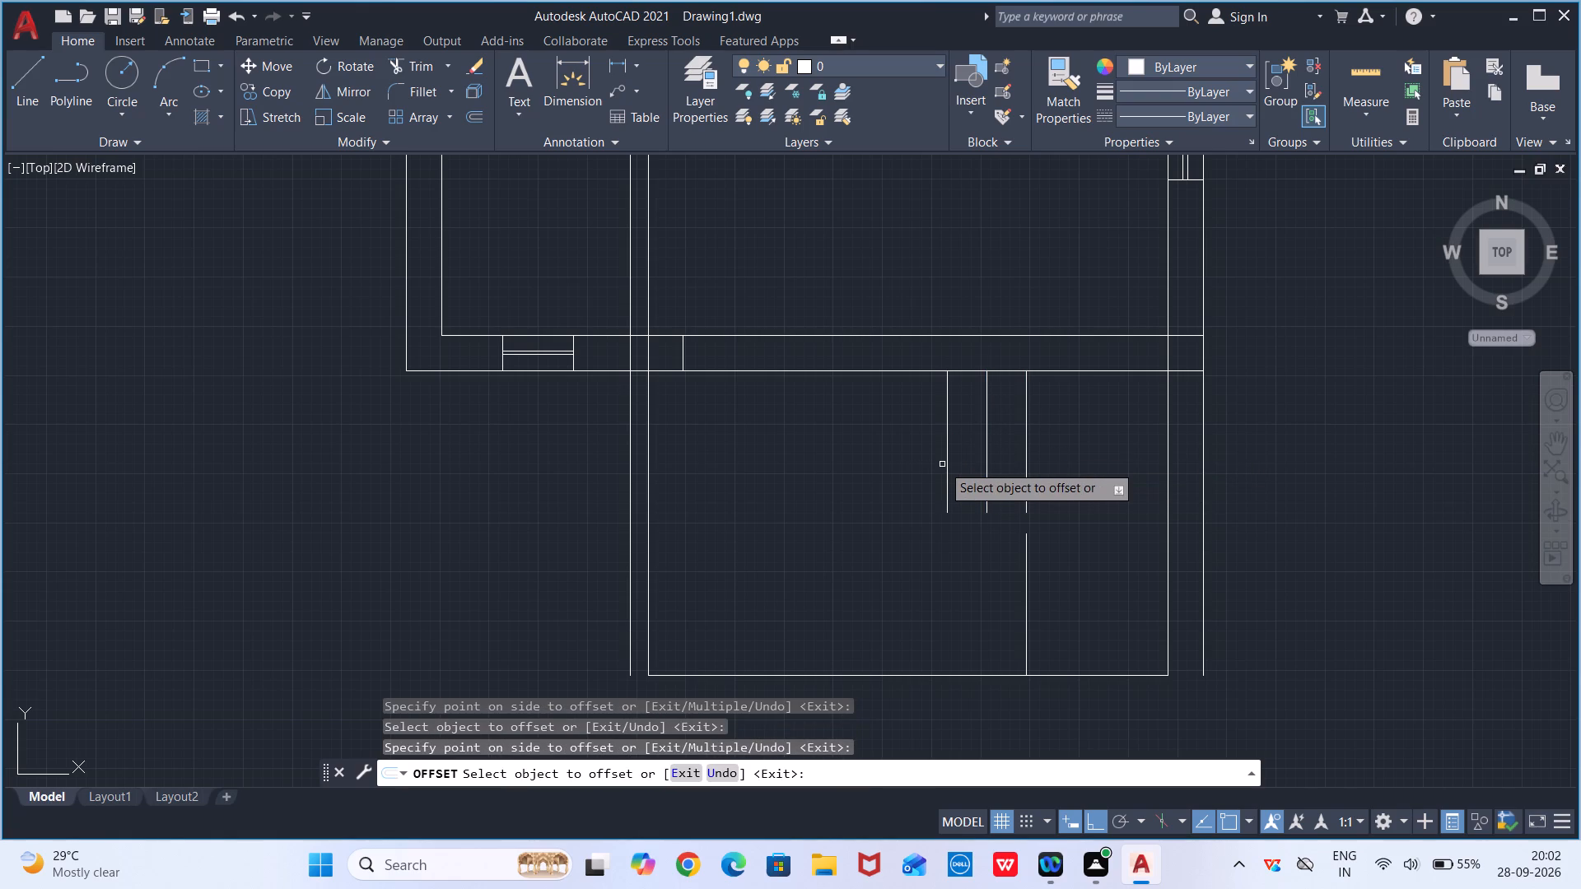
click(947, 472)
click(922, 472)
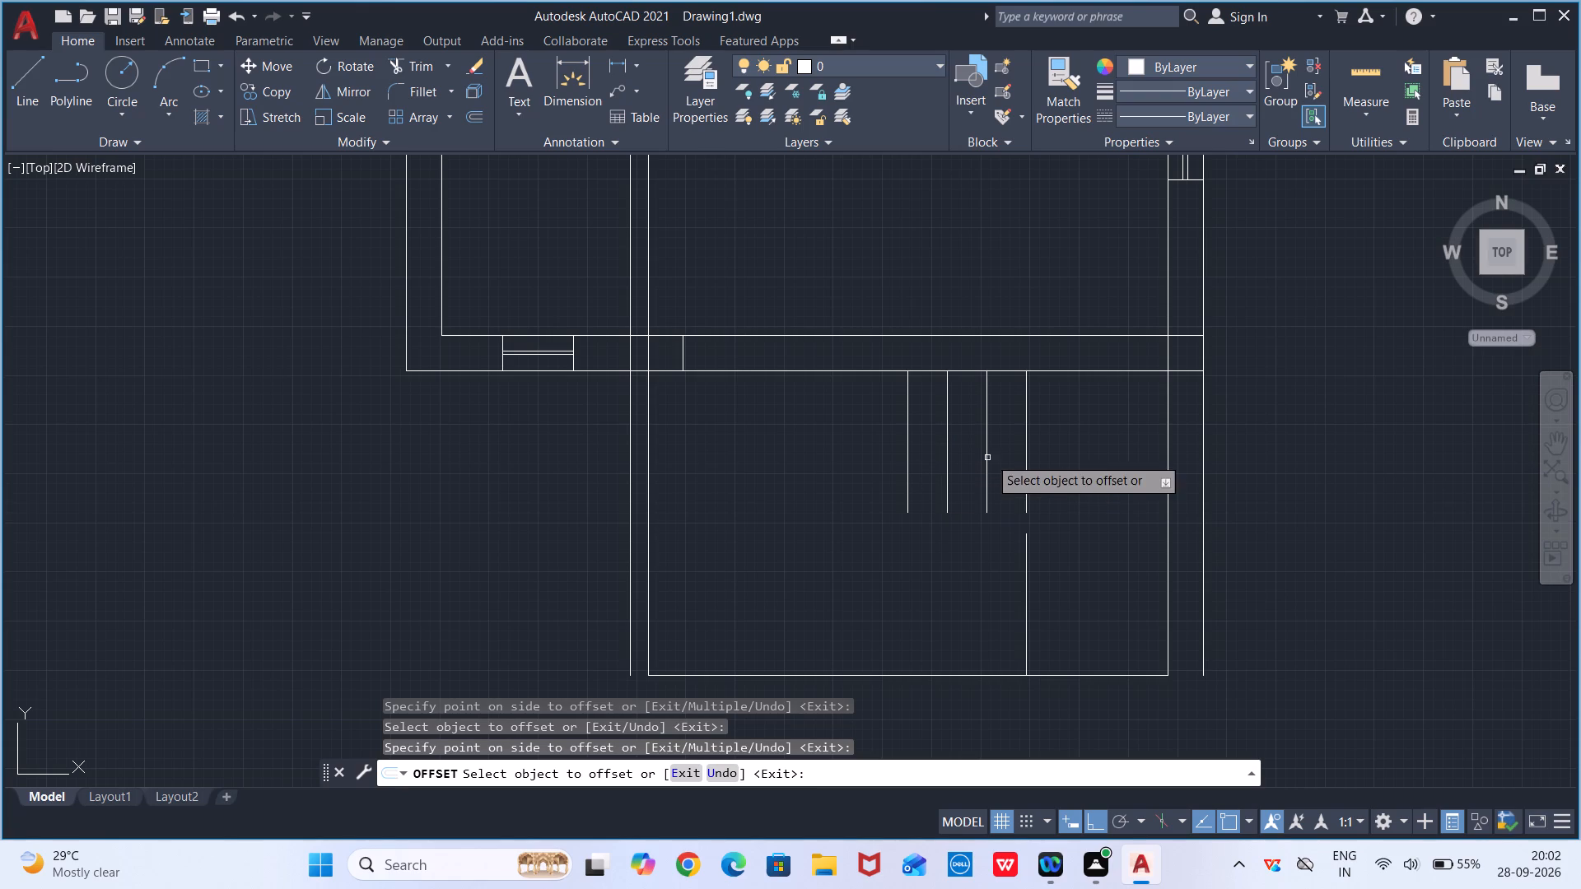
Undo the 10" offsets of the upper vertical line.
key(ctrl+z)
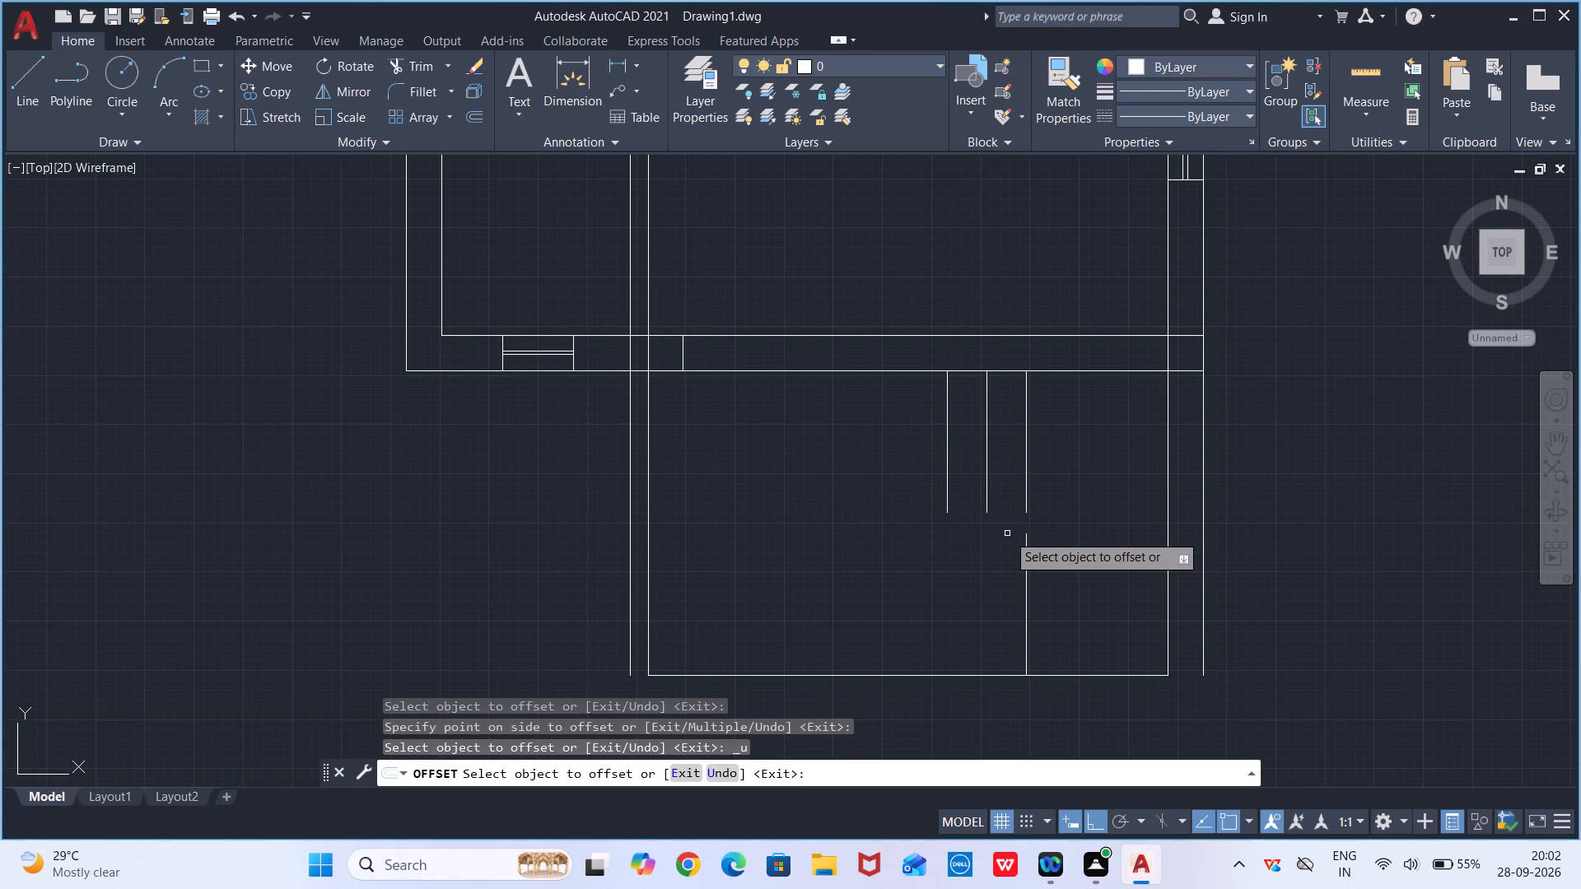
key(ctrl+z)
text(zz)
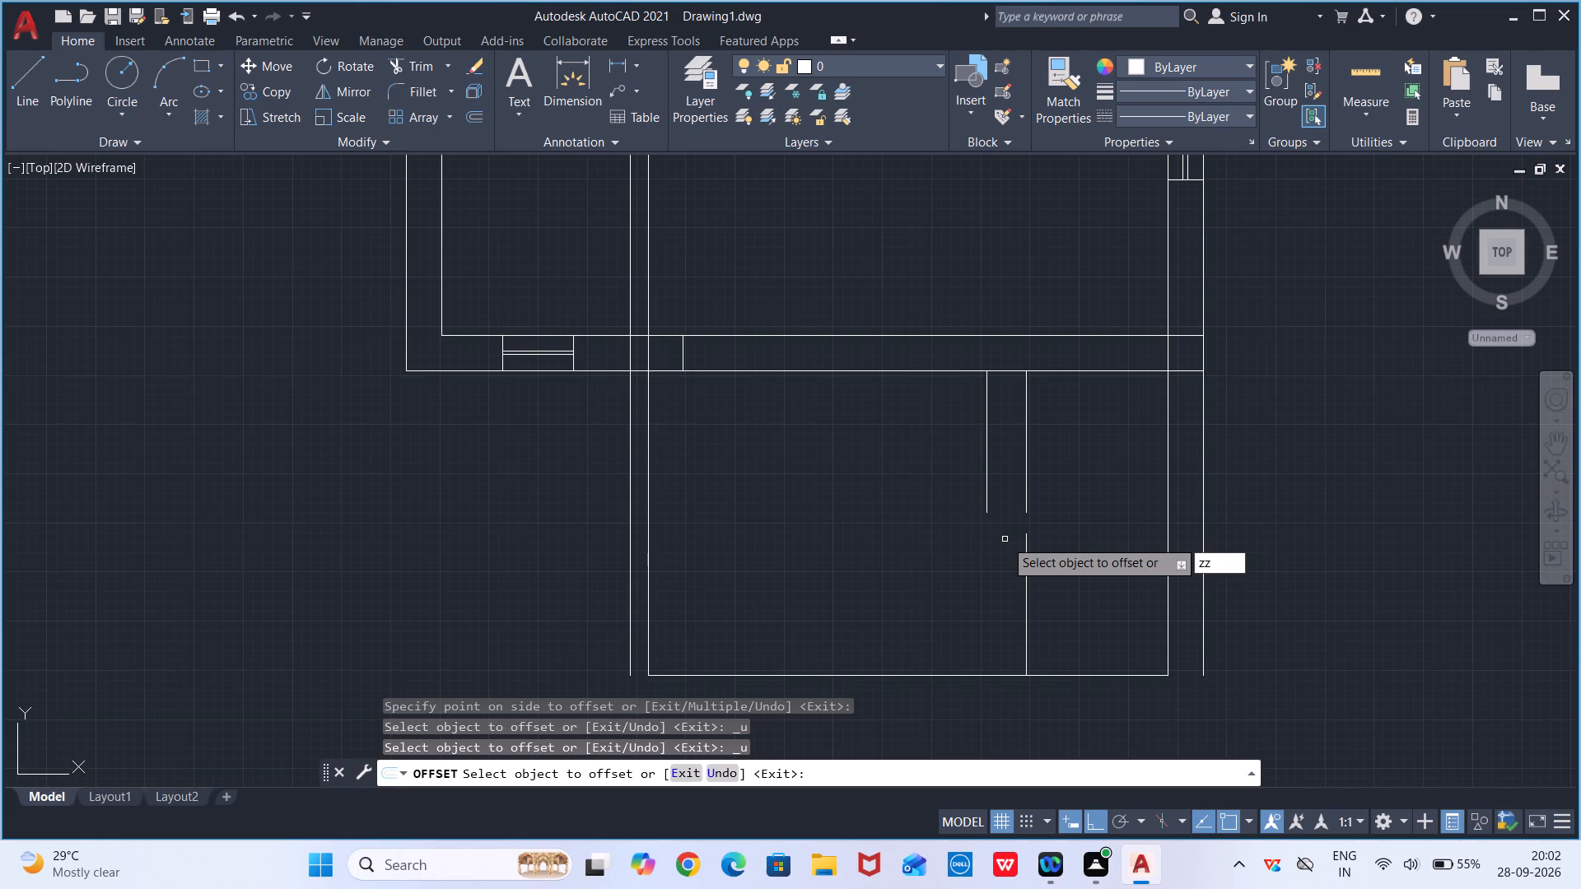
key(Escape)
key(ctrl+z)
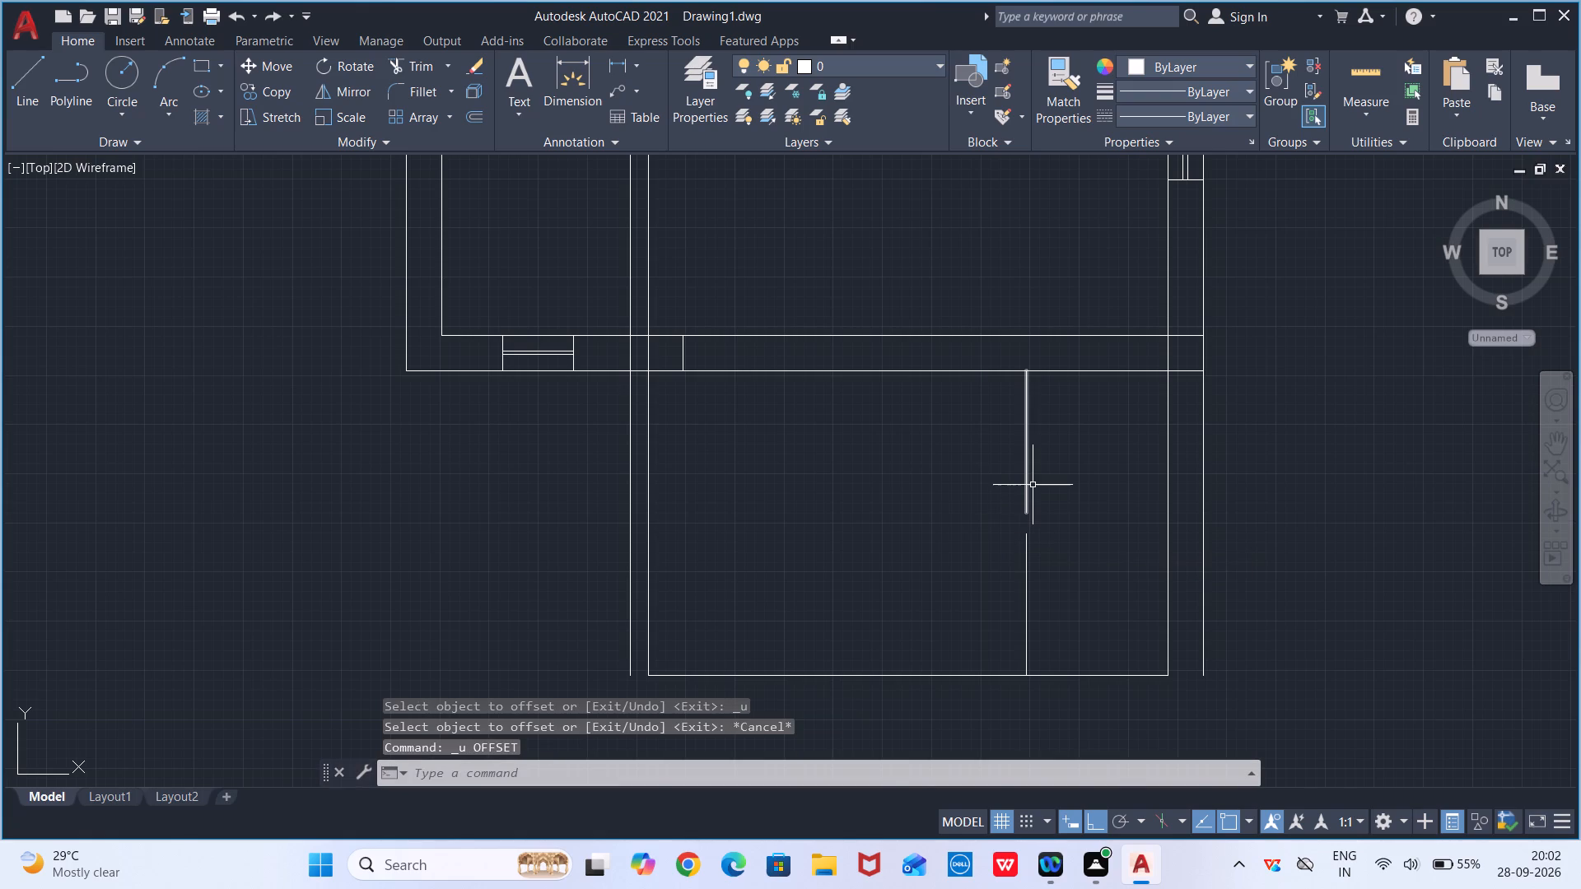
Start a rectangular array of the upper 3' vertical line with 11 columns.
click(1024, 482)
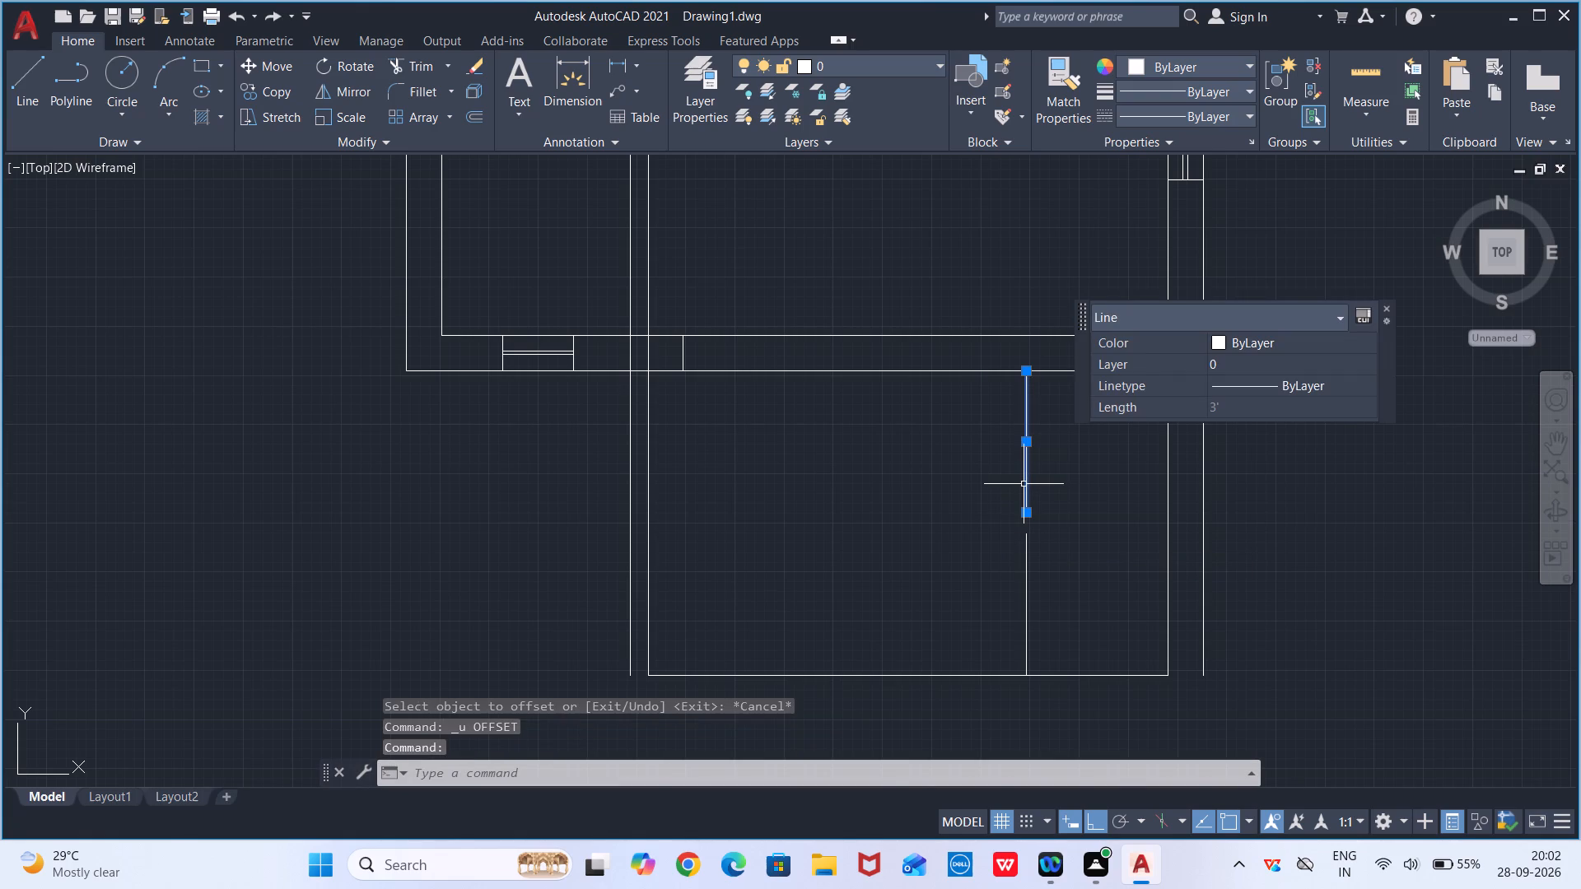
text(ar)
key(Return)
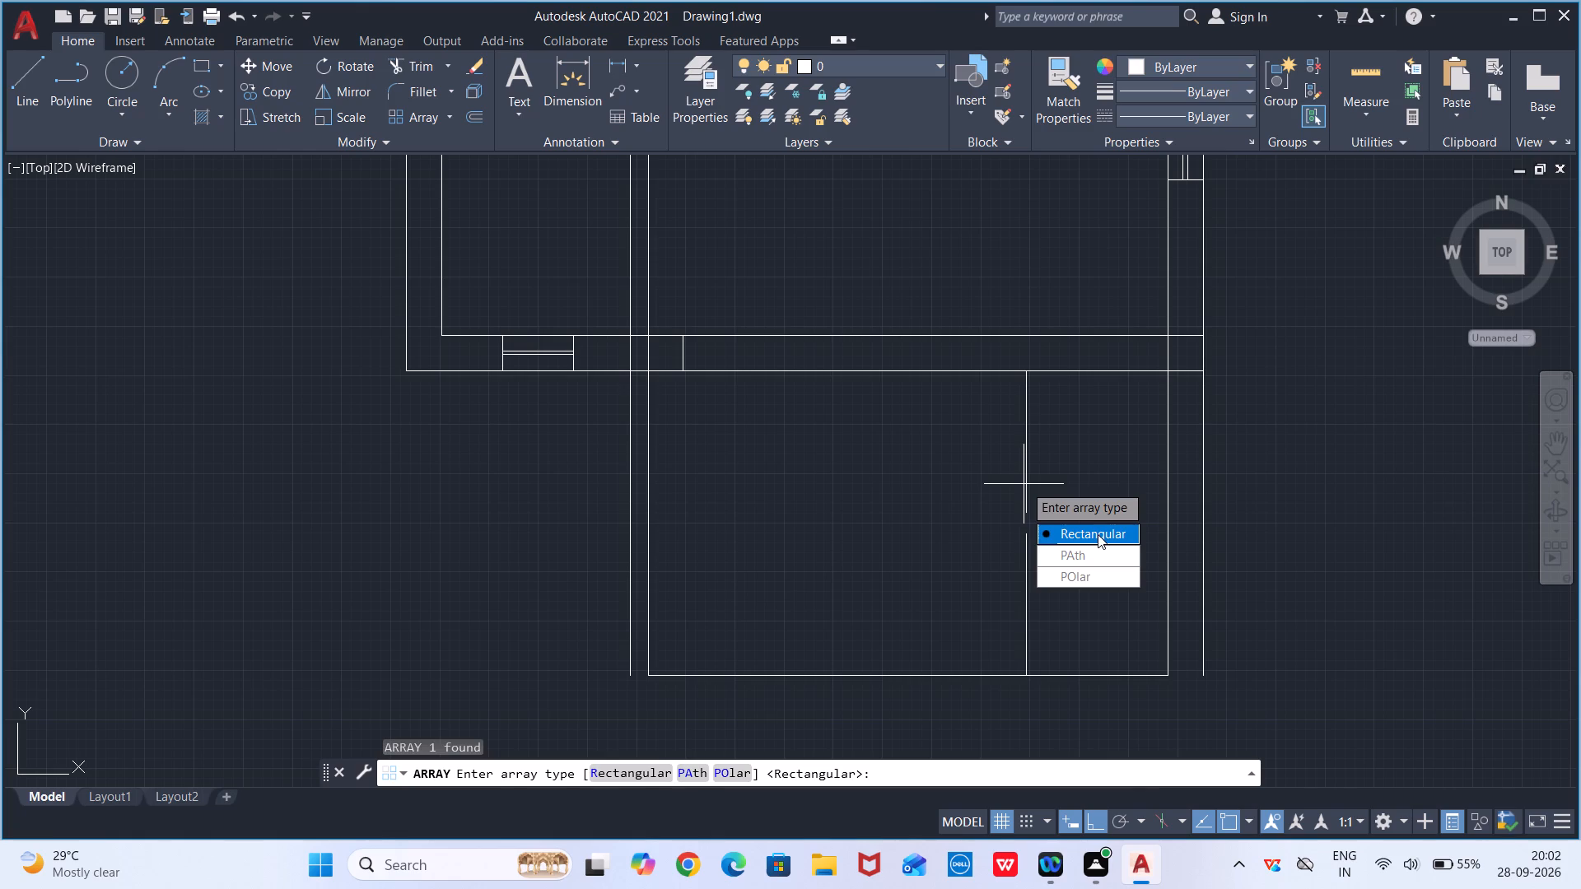
drag(1098, 534, 1023, 485)
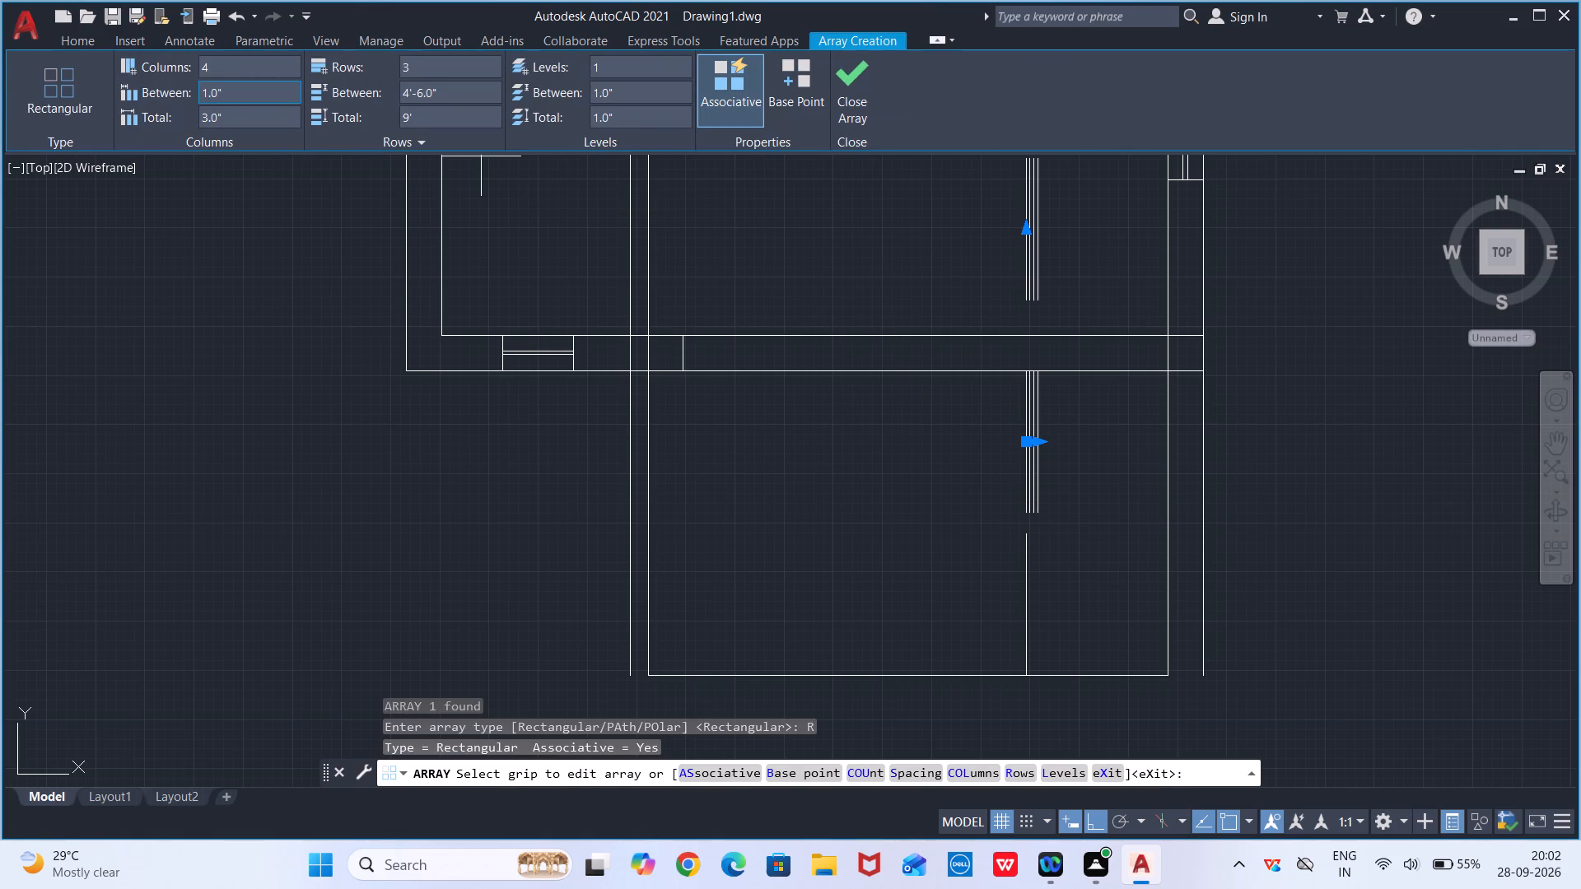
click(282, 72)
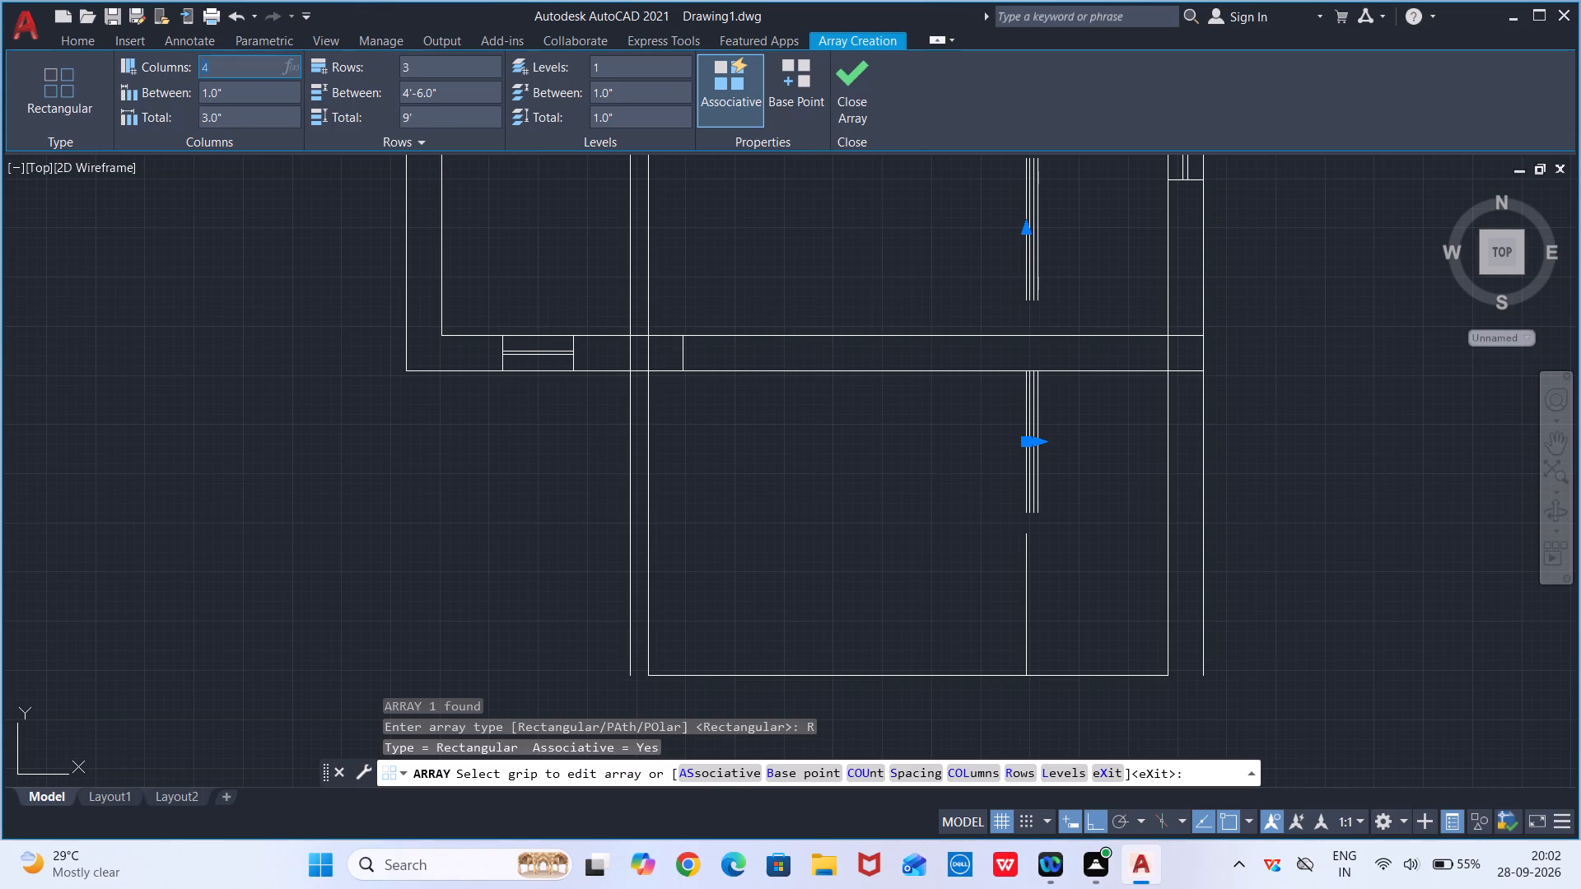
click(265, 72)
text(11)
key(Return)
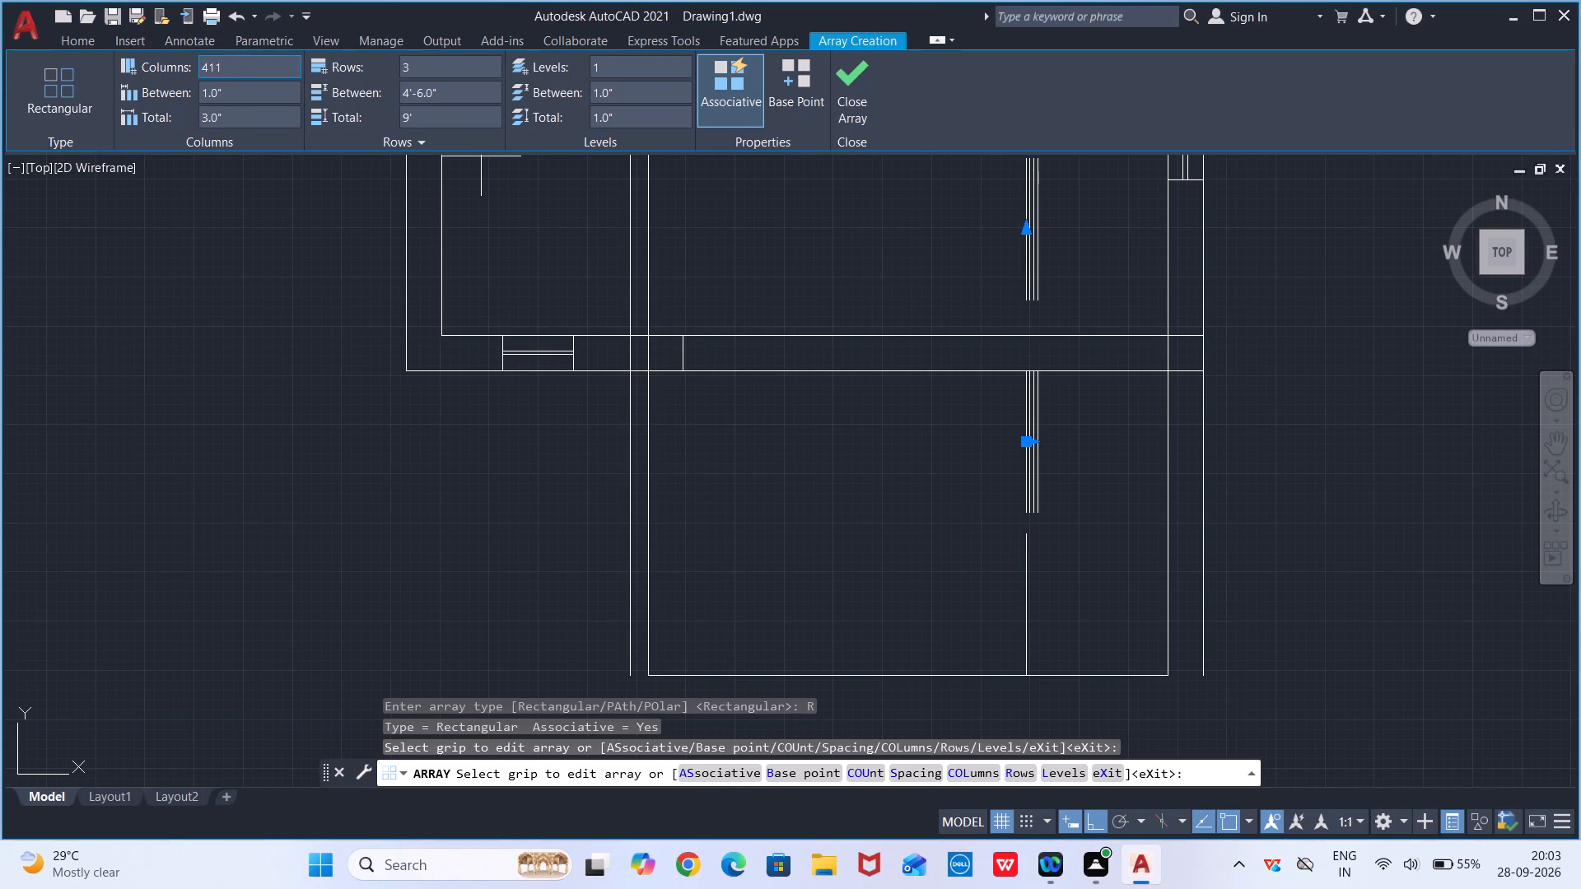
click(264, 66)
text(11)
key(Return)
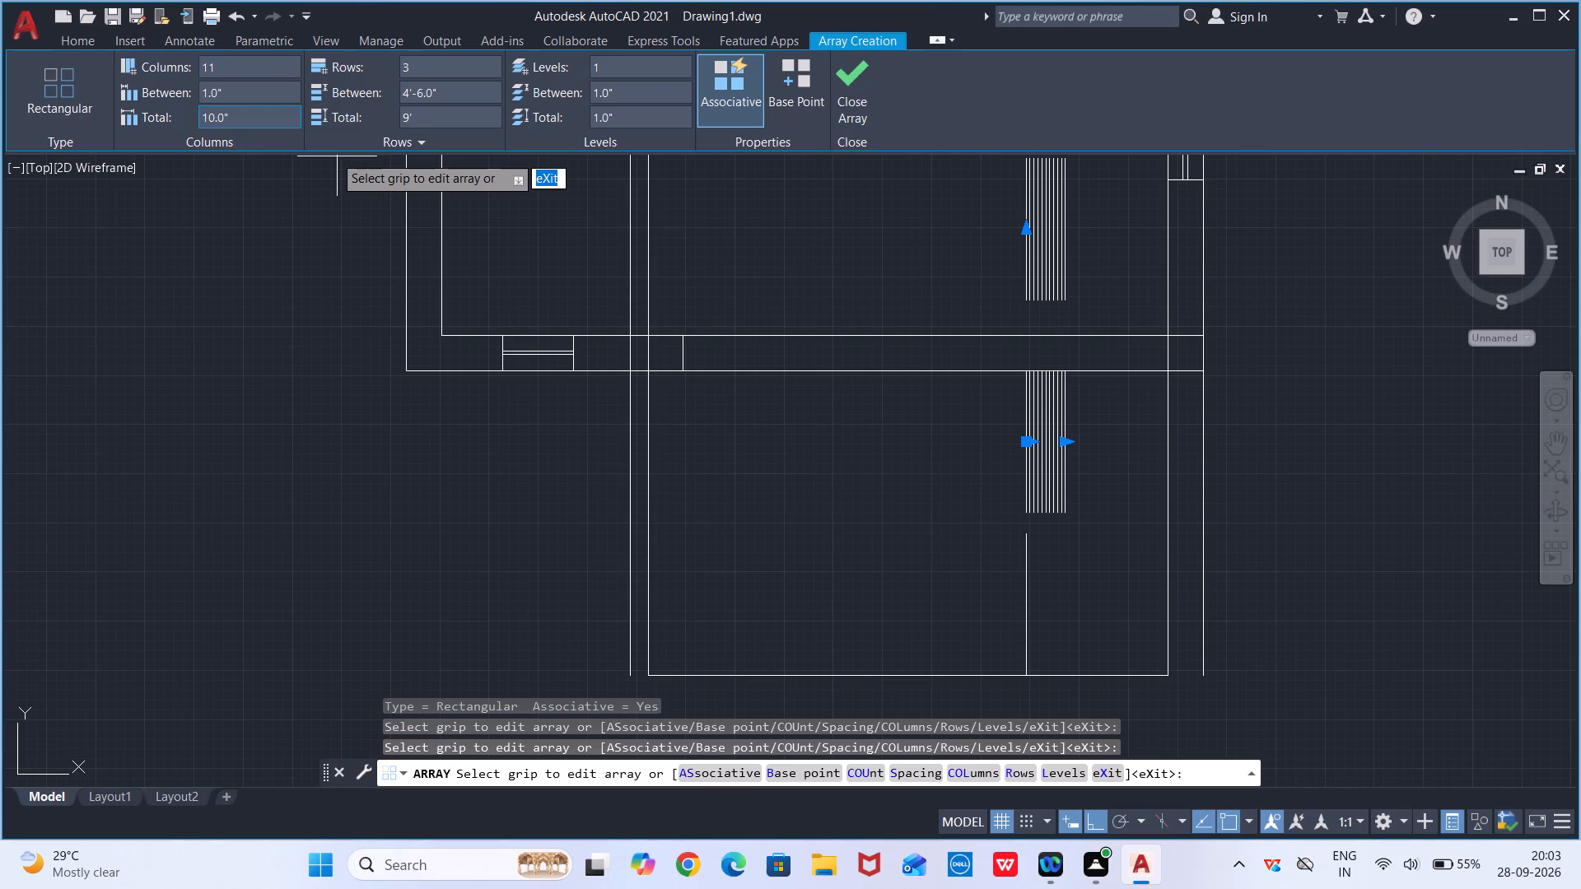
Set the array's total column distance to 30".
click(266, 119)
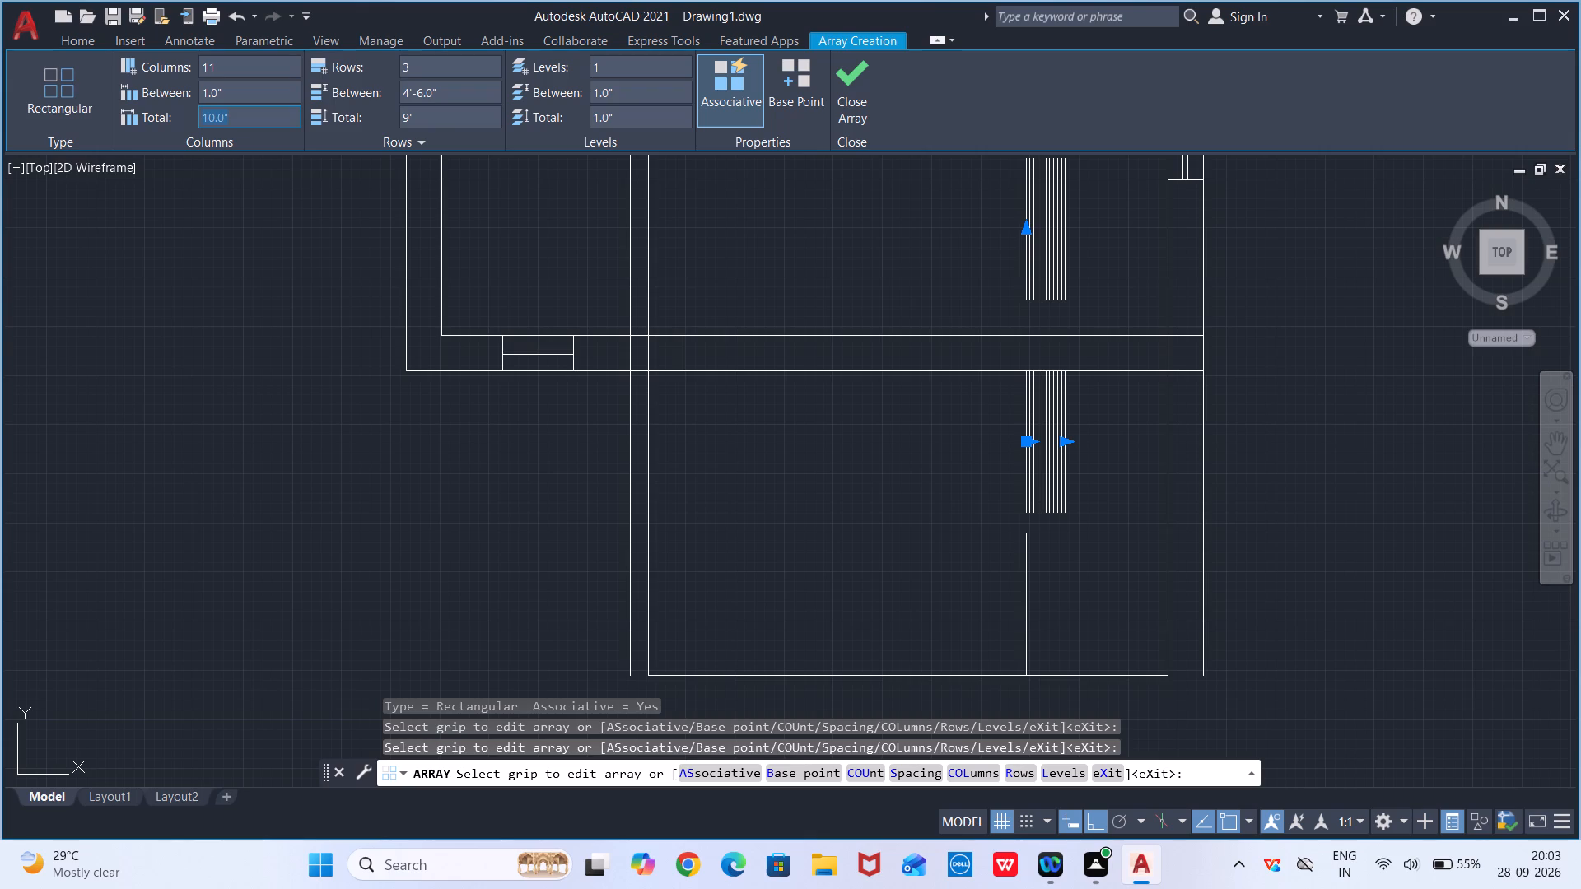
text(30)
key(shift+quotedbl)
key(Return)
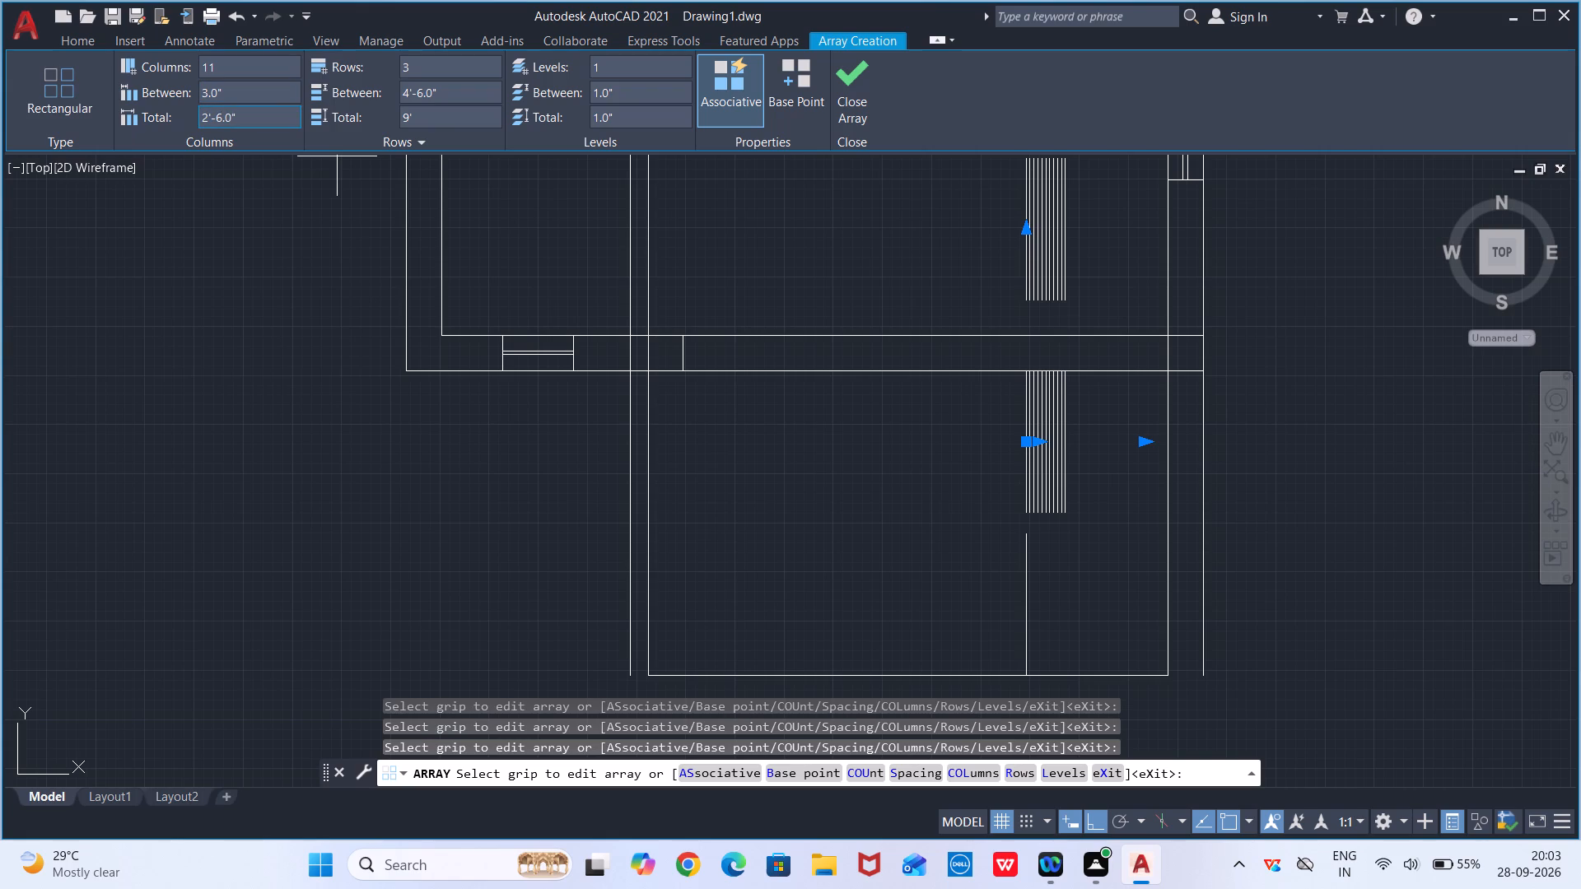
Set the spacing between the array's columns to 10".
click(268, 114)
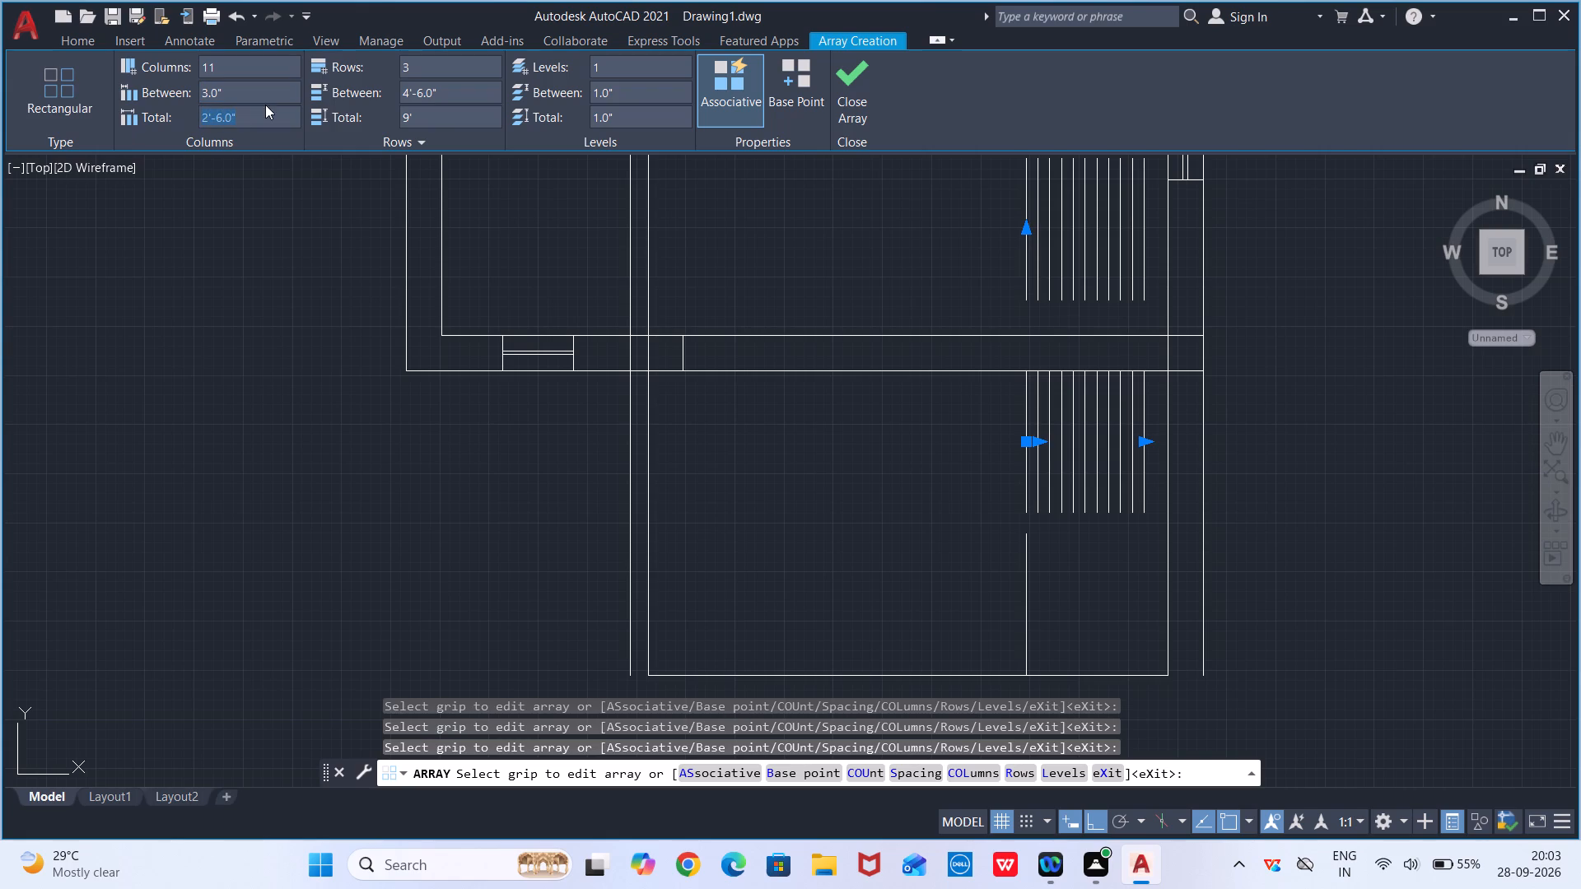
click(265, 95)
text(10")
key(Return)
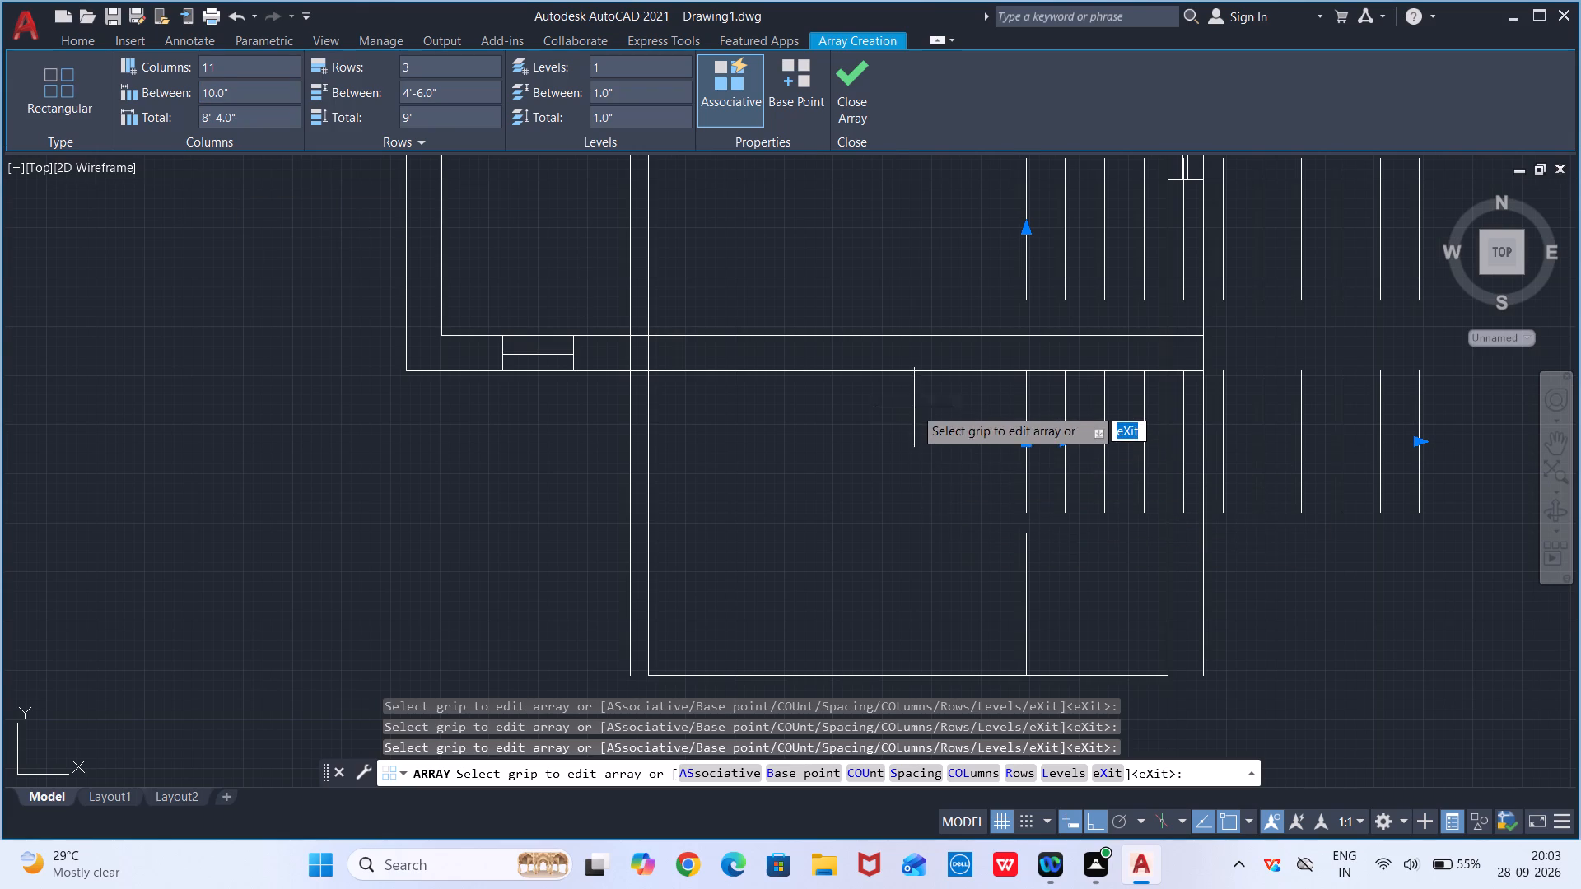
scroll(914, 407, down, 2)
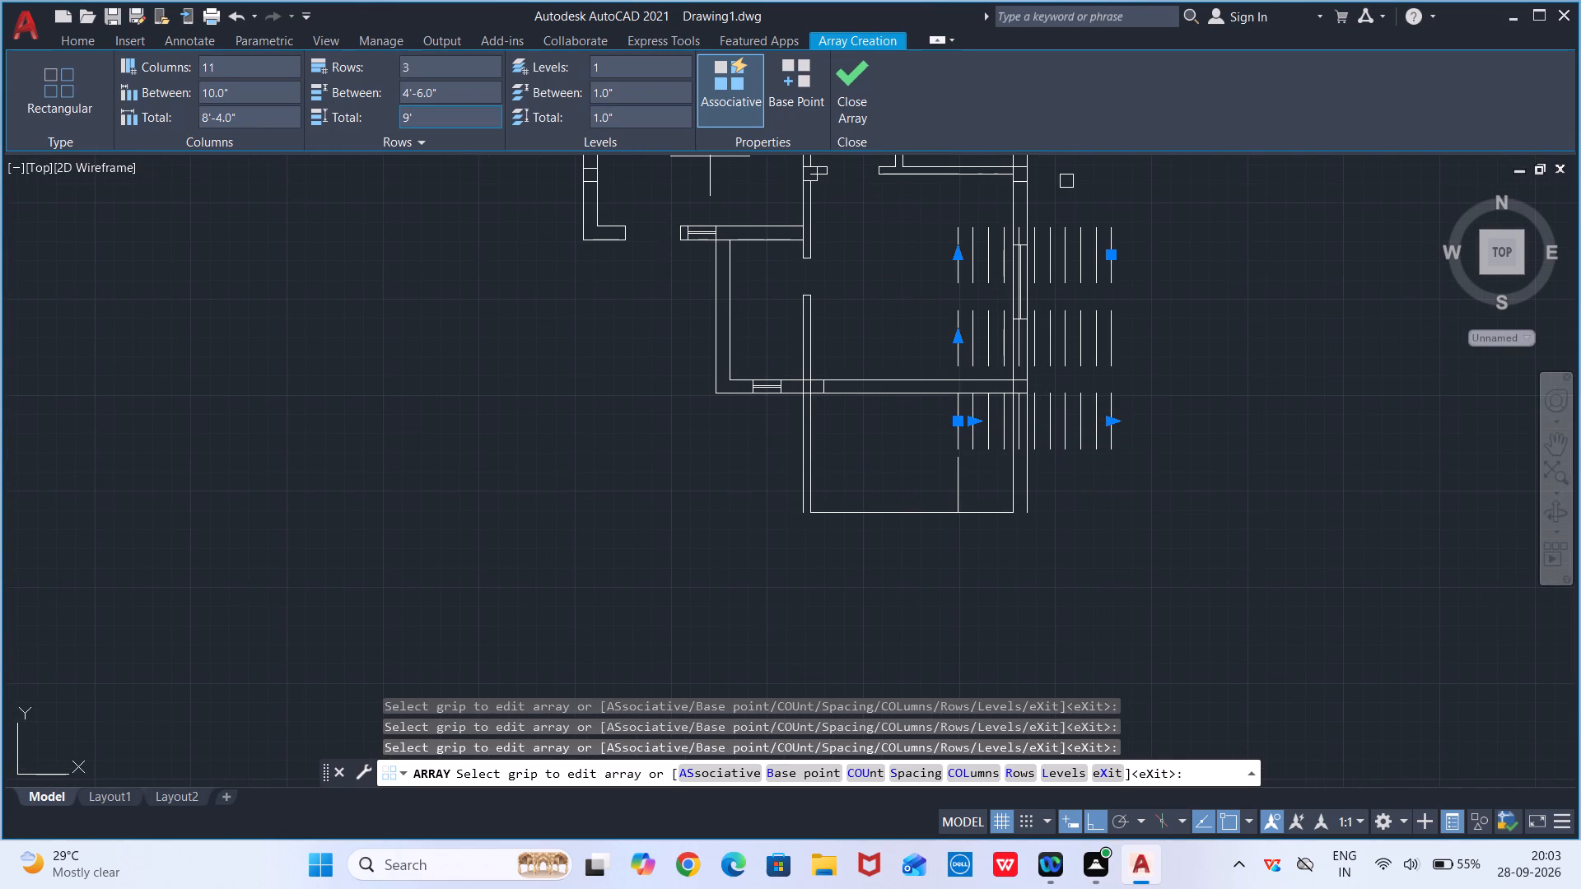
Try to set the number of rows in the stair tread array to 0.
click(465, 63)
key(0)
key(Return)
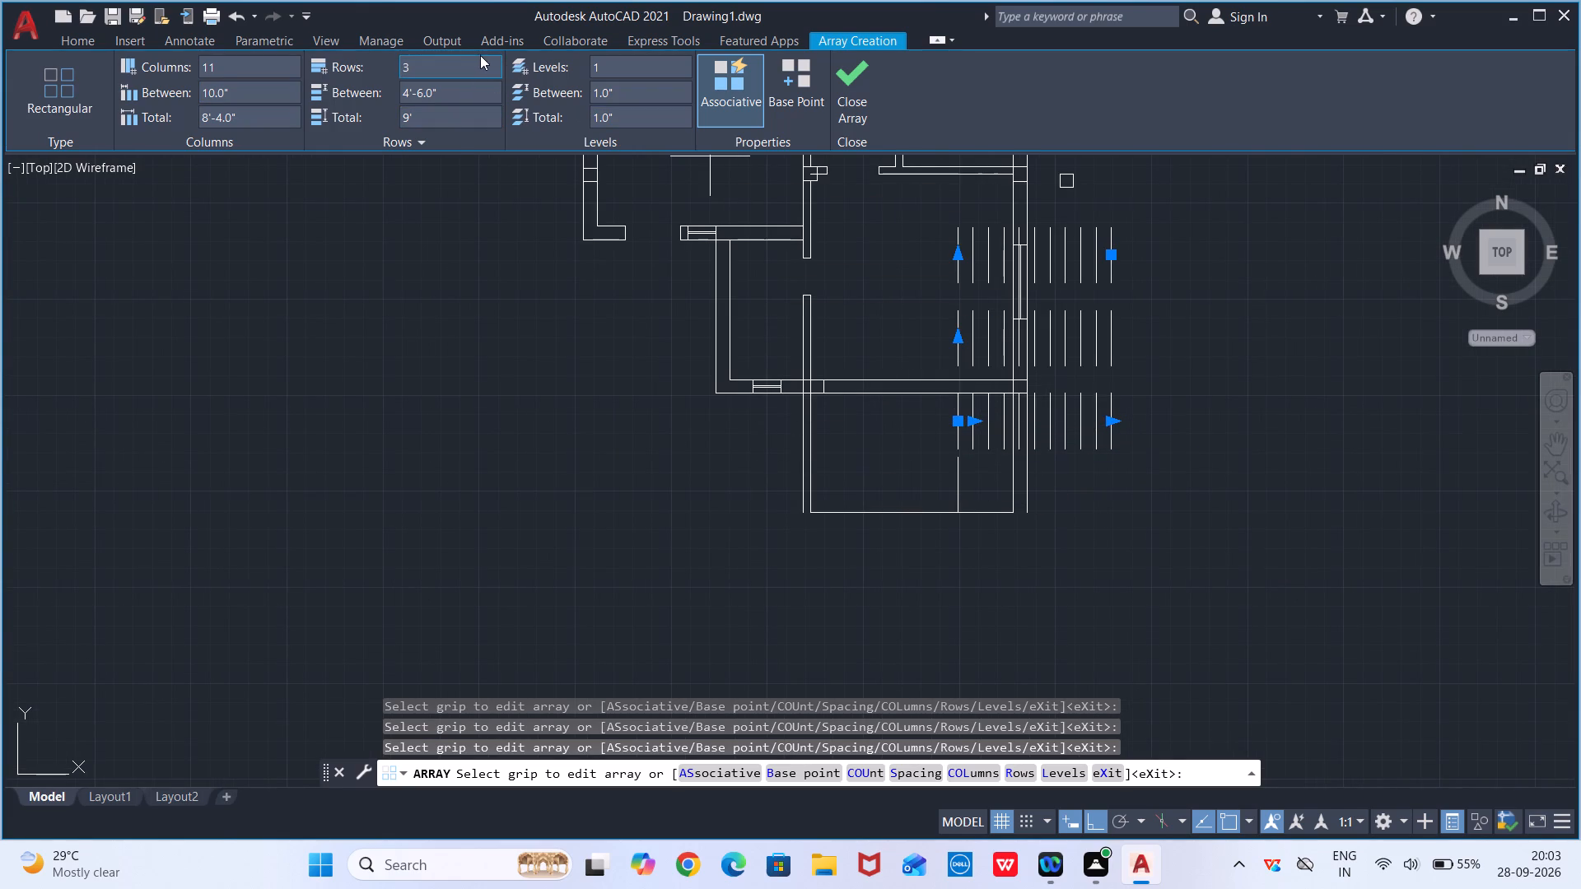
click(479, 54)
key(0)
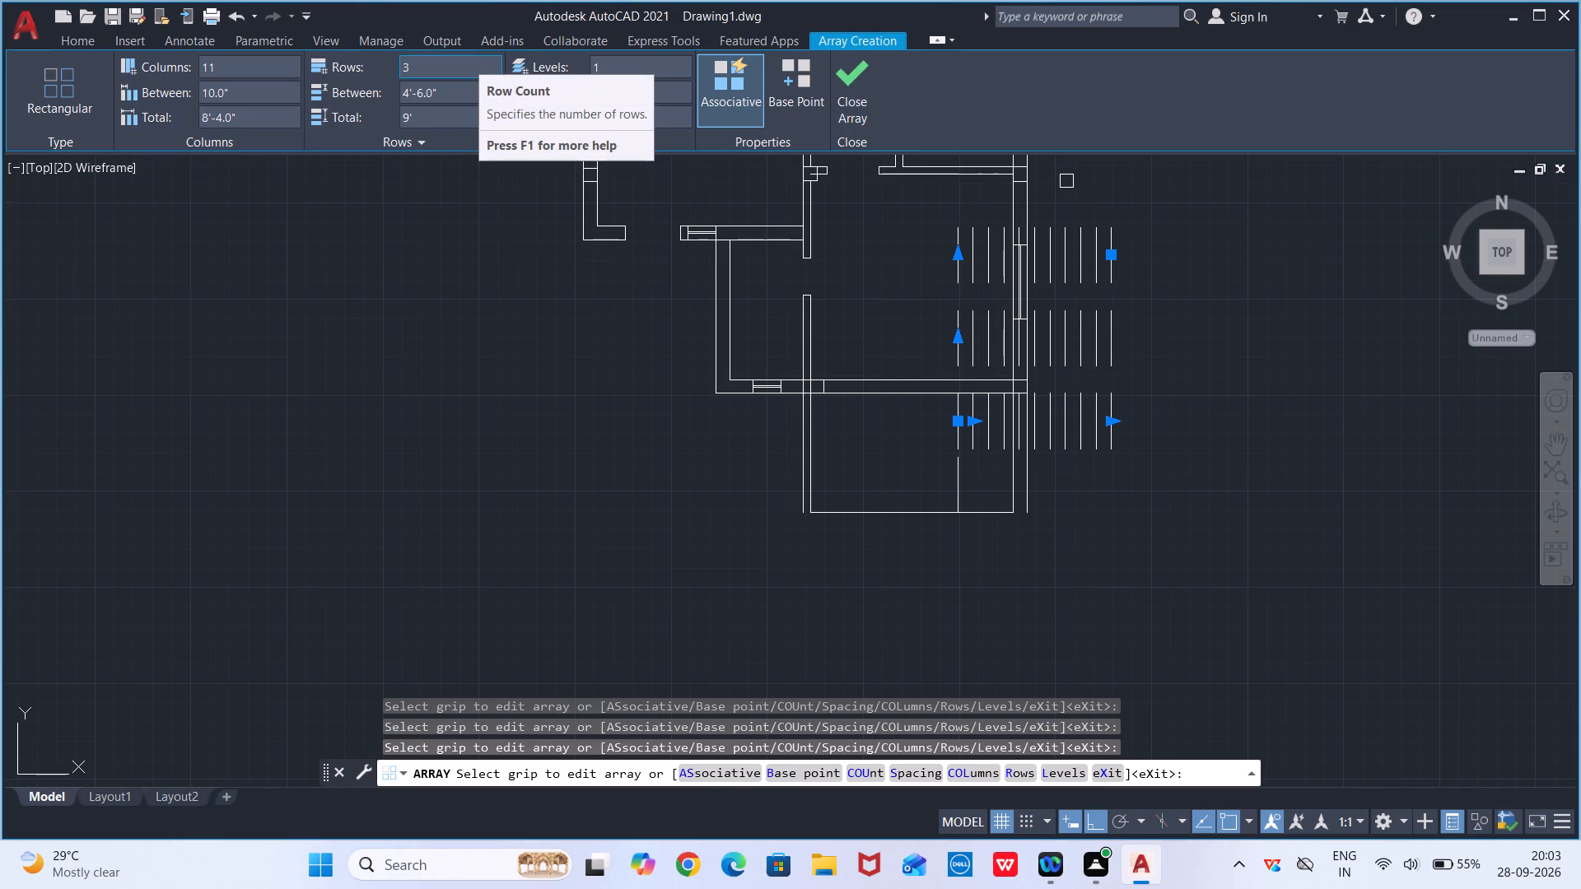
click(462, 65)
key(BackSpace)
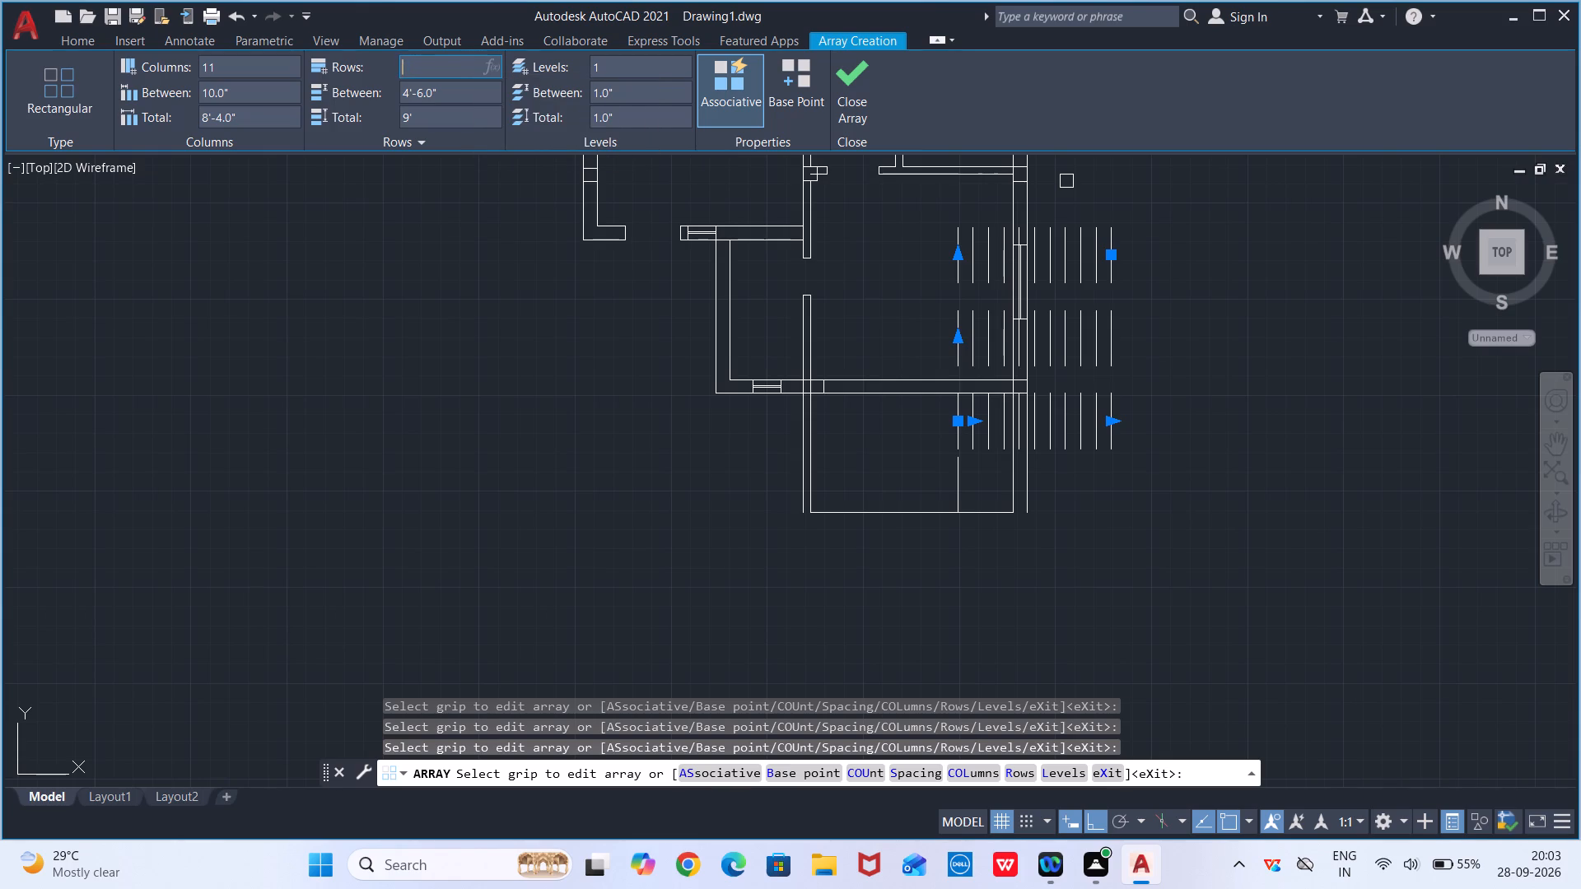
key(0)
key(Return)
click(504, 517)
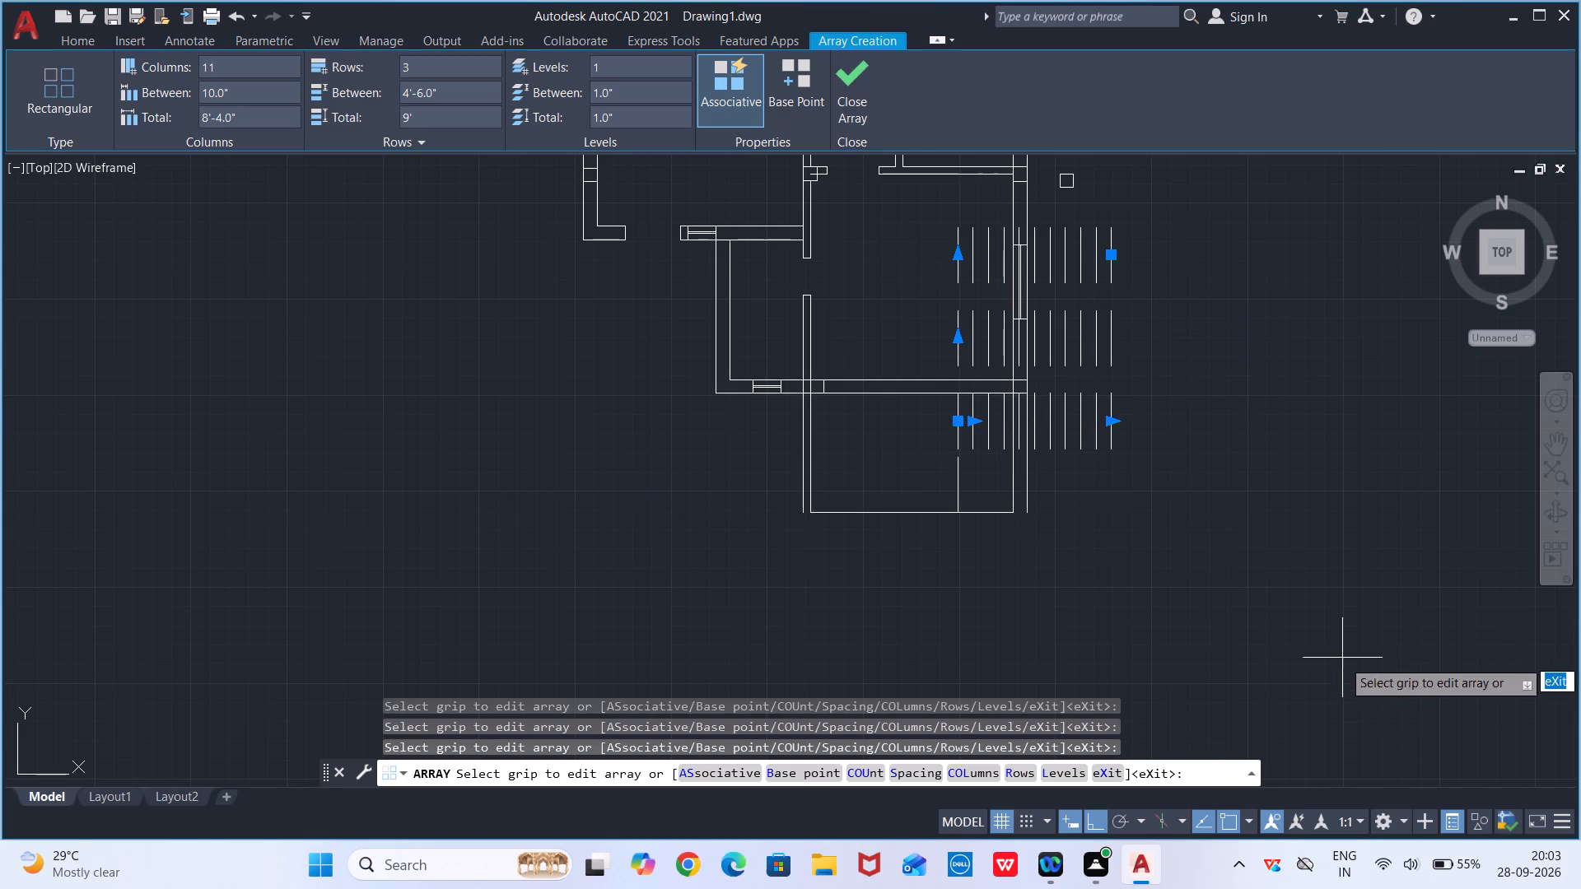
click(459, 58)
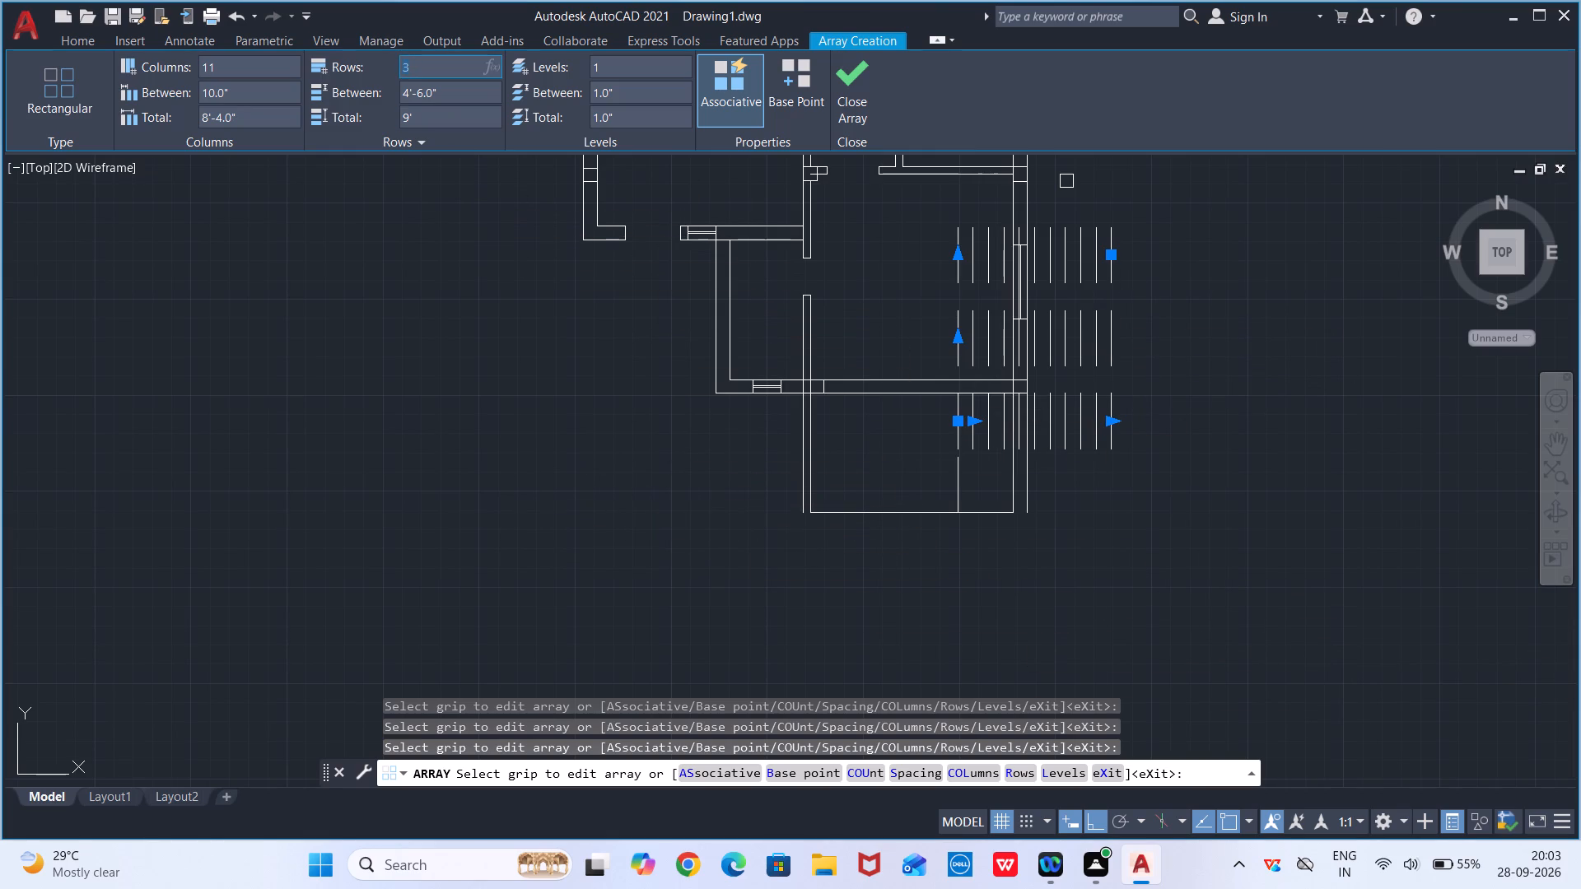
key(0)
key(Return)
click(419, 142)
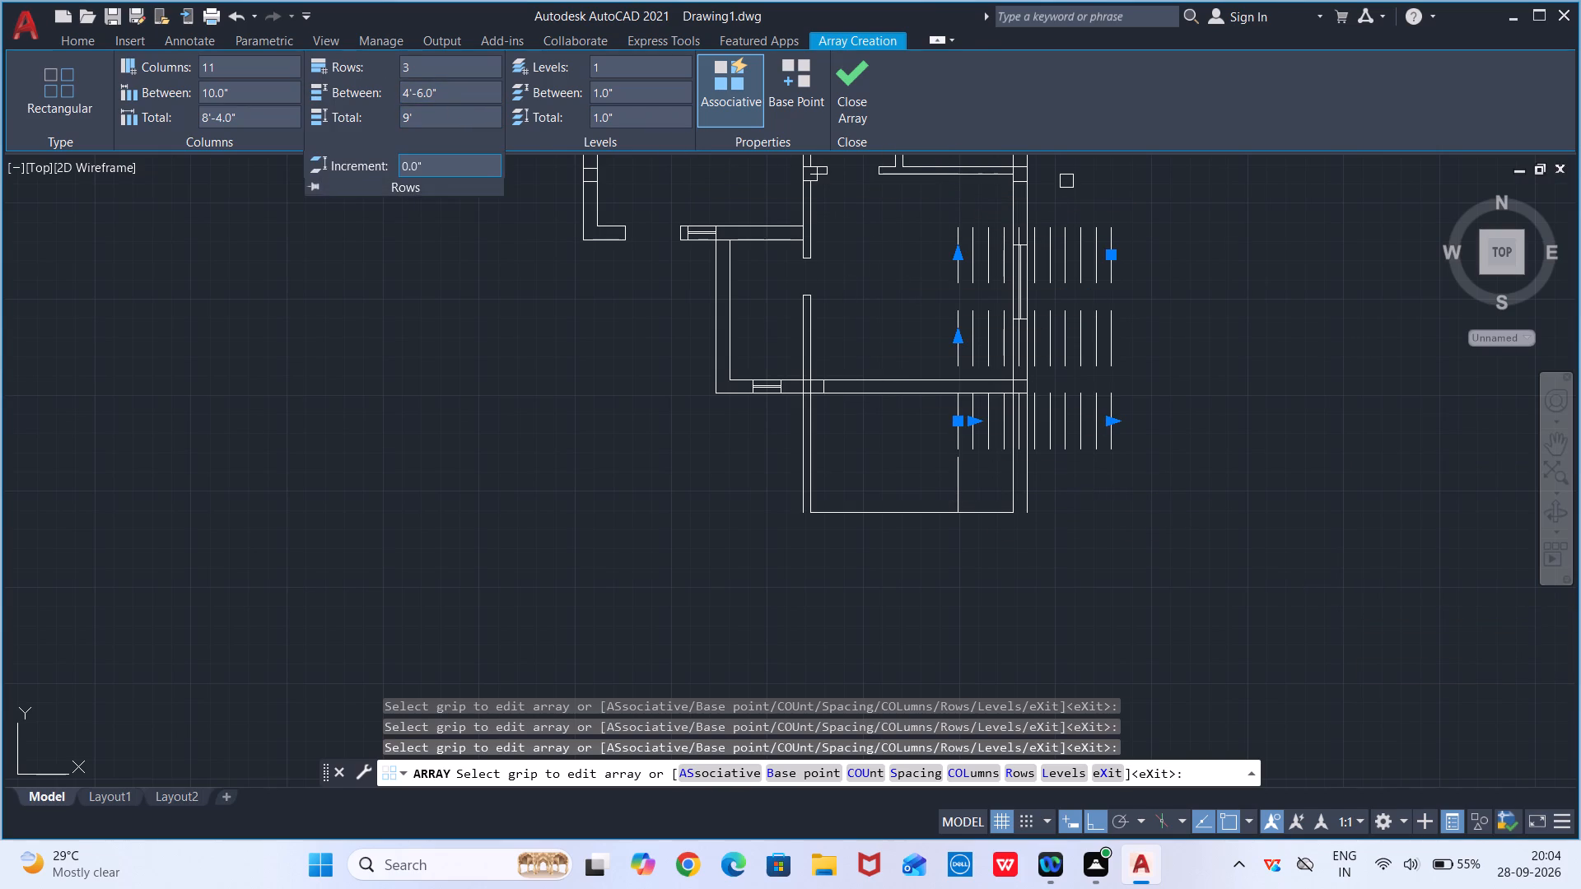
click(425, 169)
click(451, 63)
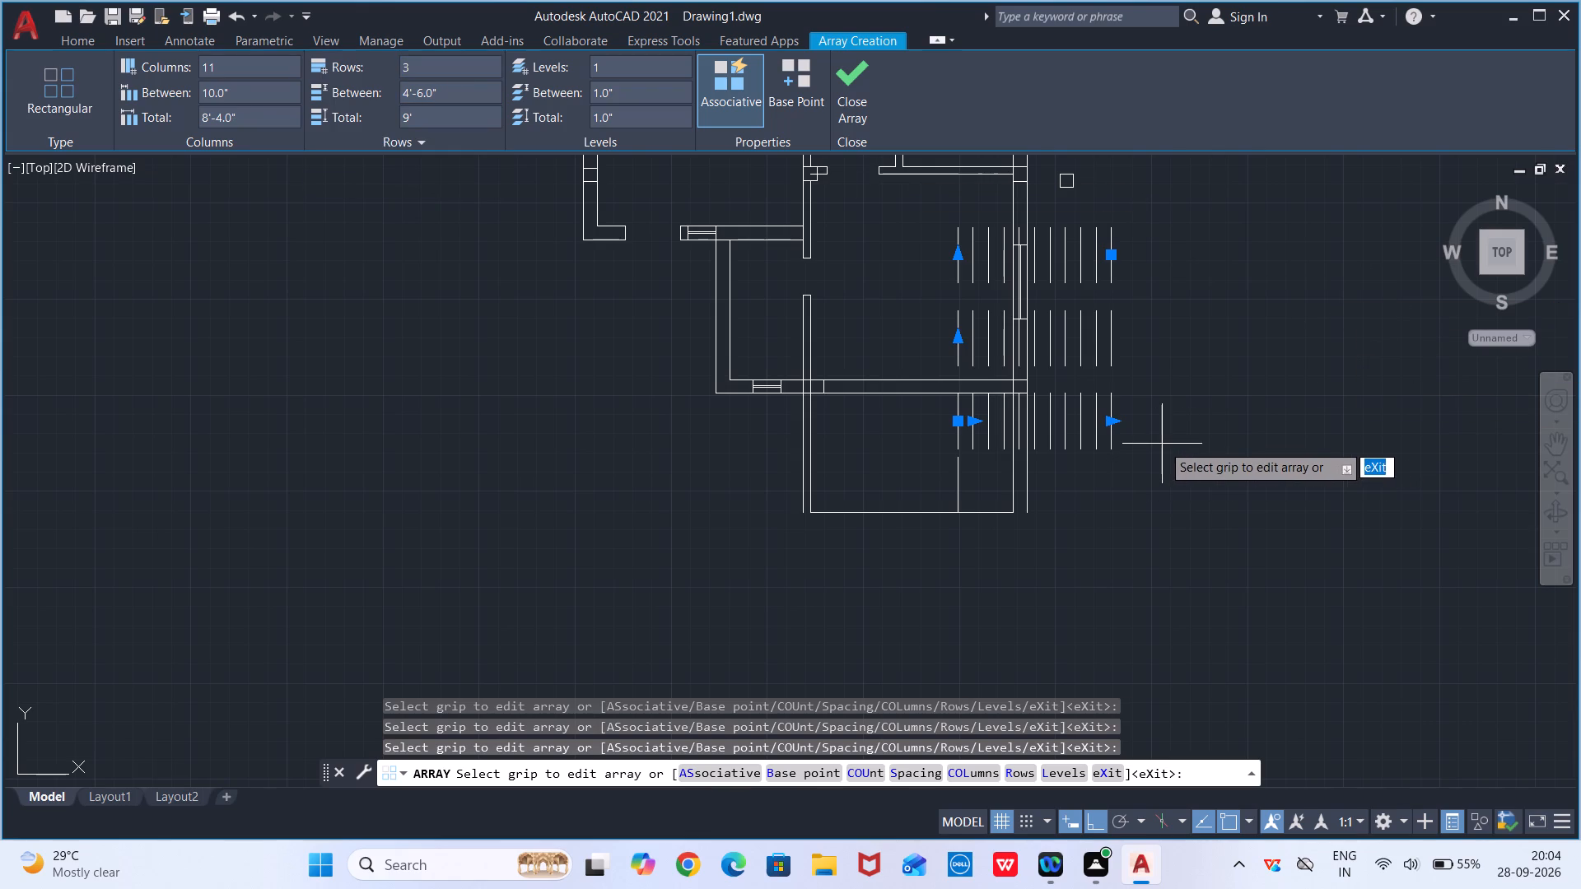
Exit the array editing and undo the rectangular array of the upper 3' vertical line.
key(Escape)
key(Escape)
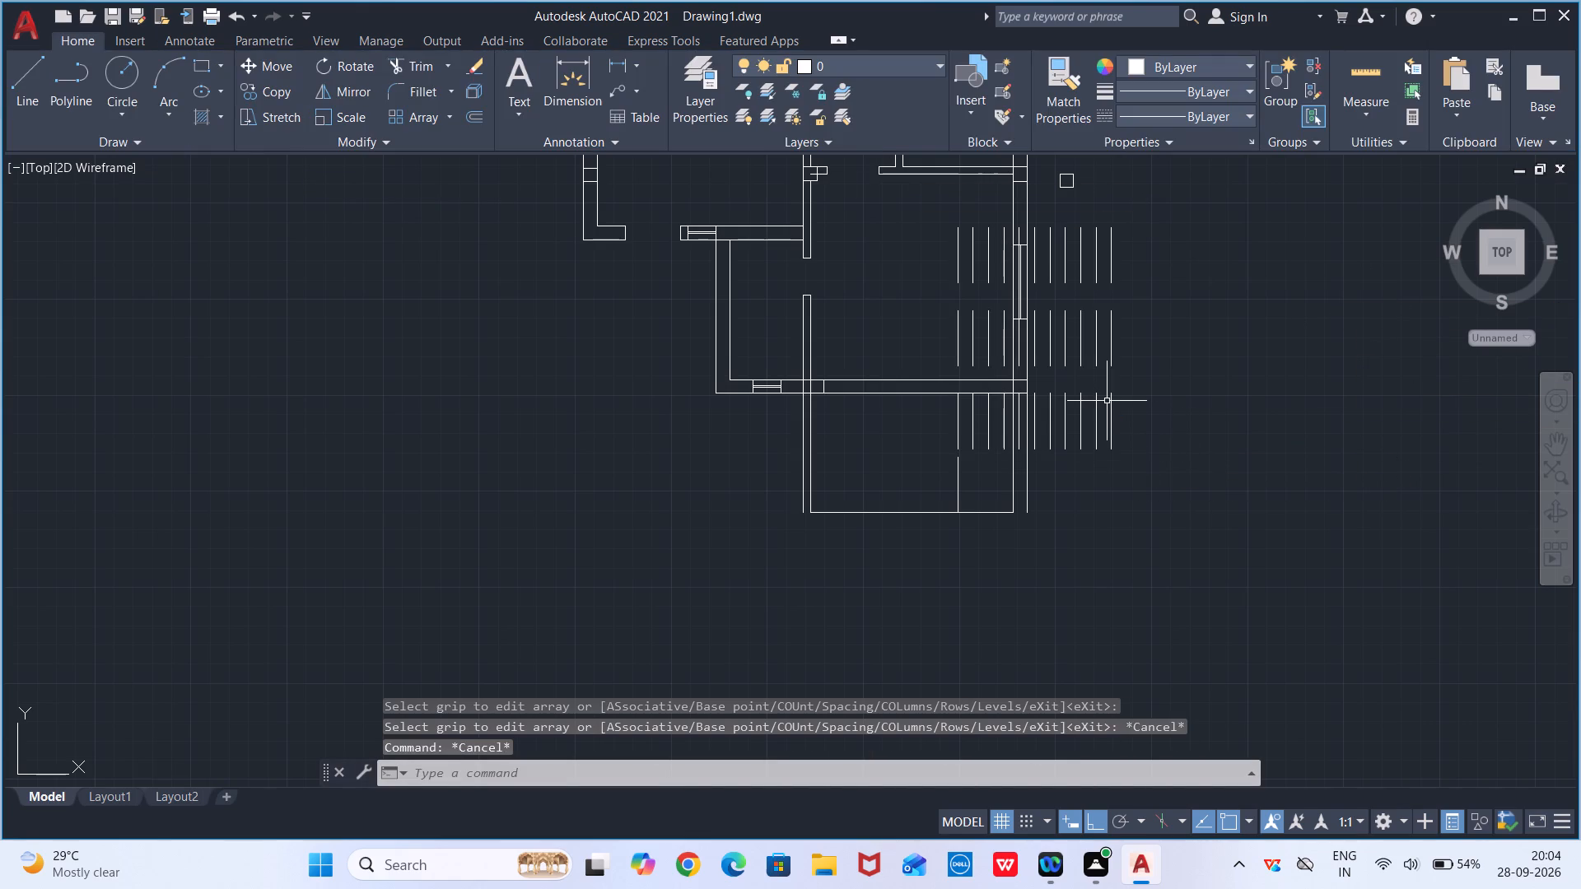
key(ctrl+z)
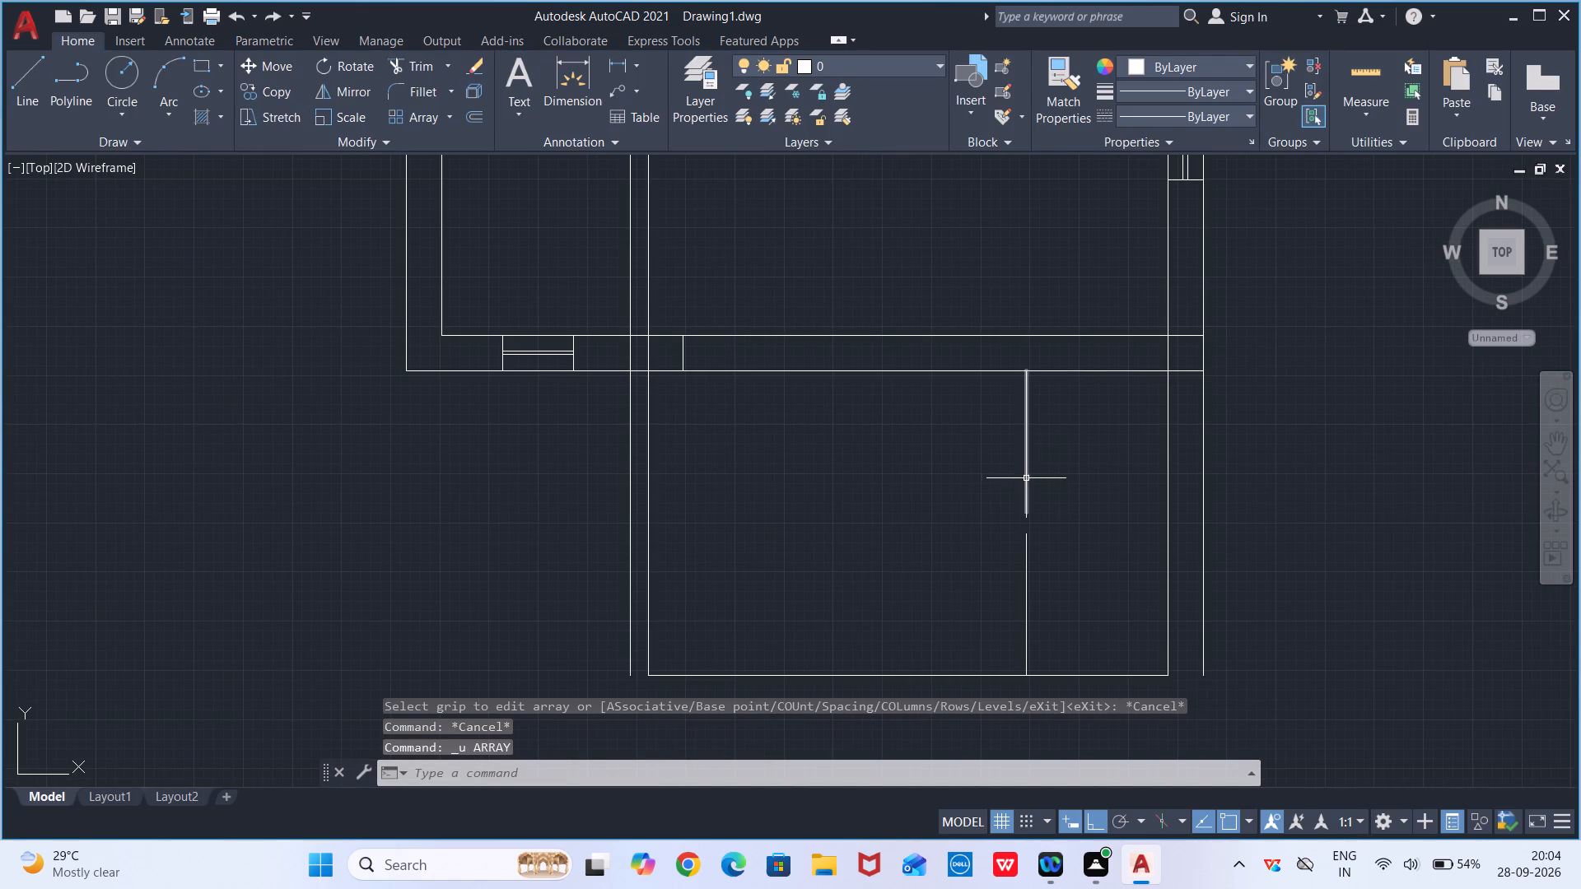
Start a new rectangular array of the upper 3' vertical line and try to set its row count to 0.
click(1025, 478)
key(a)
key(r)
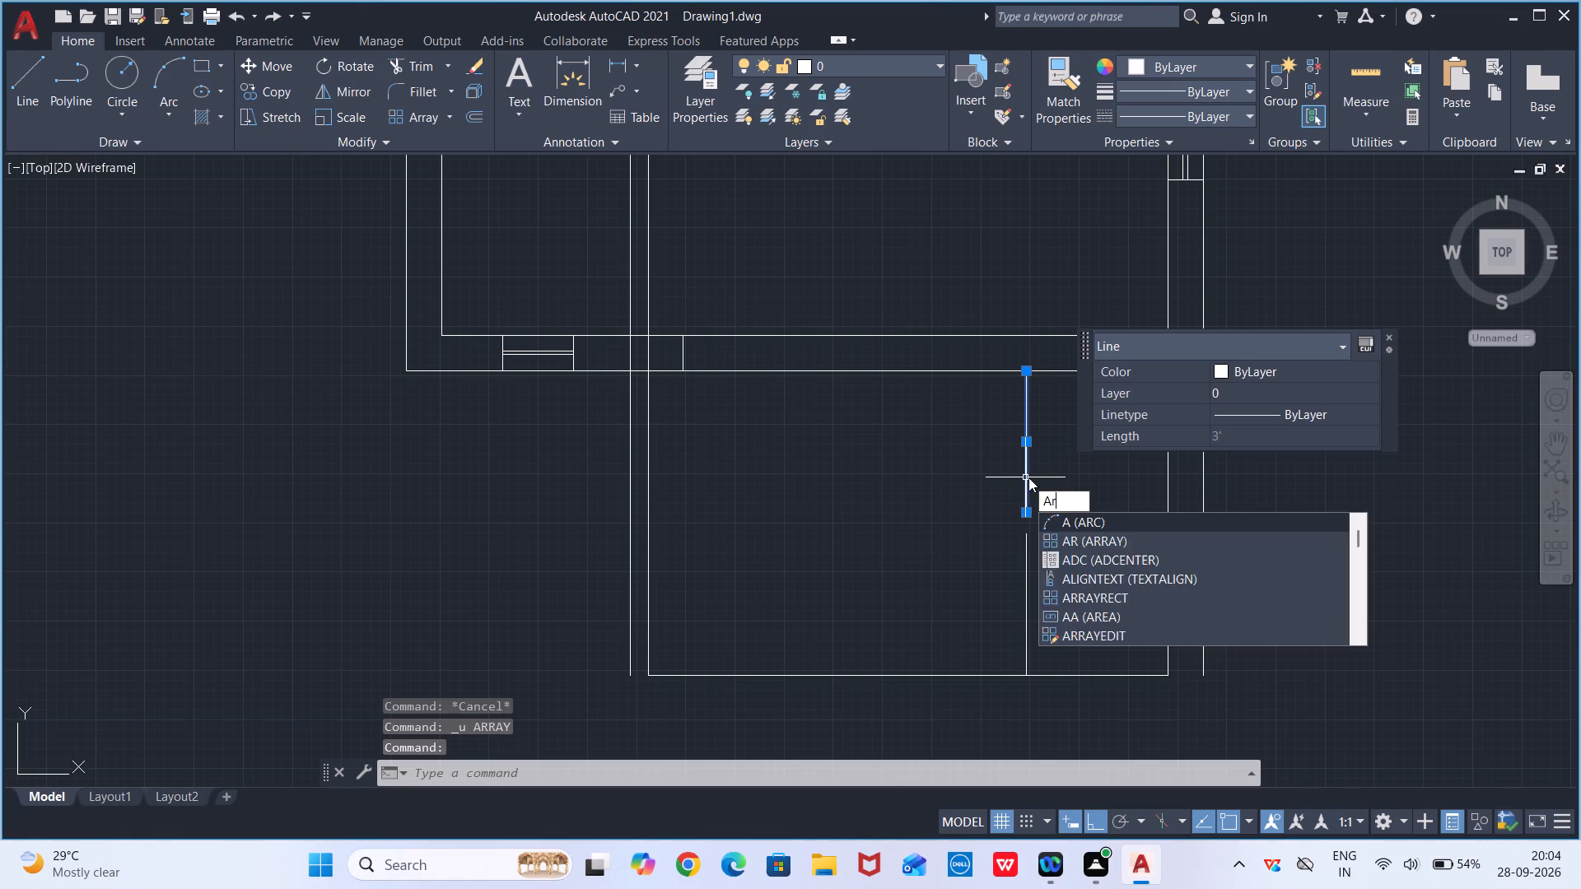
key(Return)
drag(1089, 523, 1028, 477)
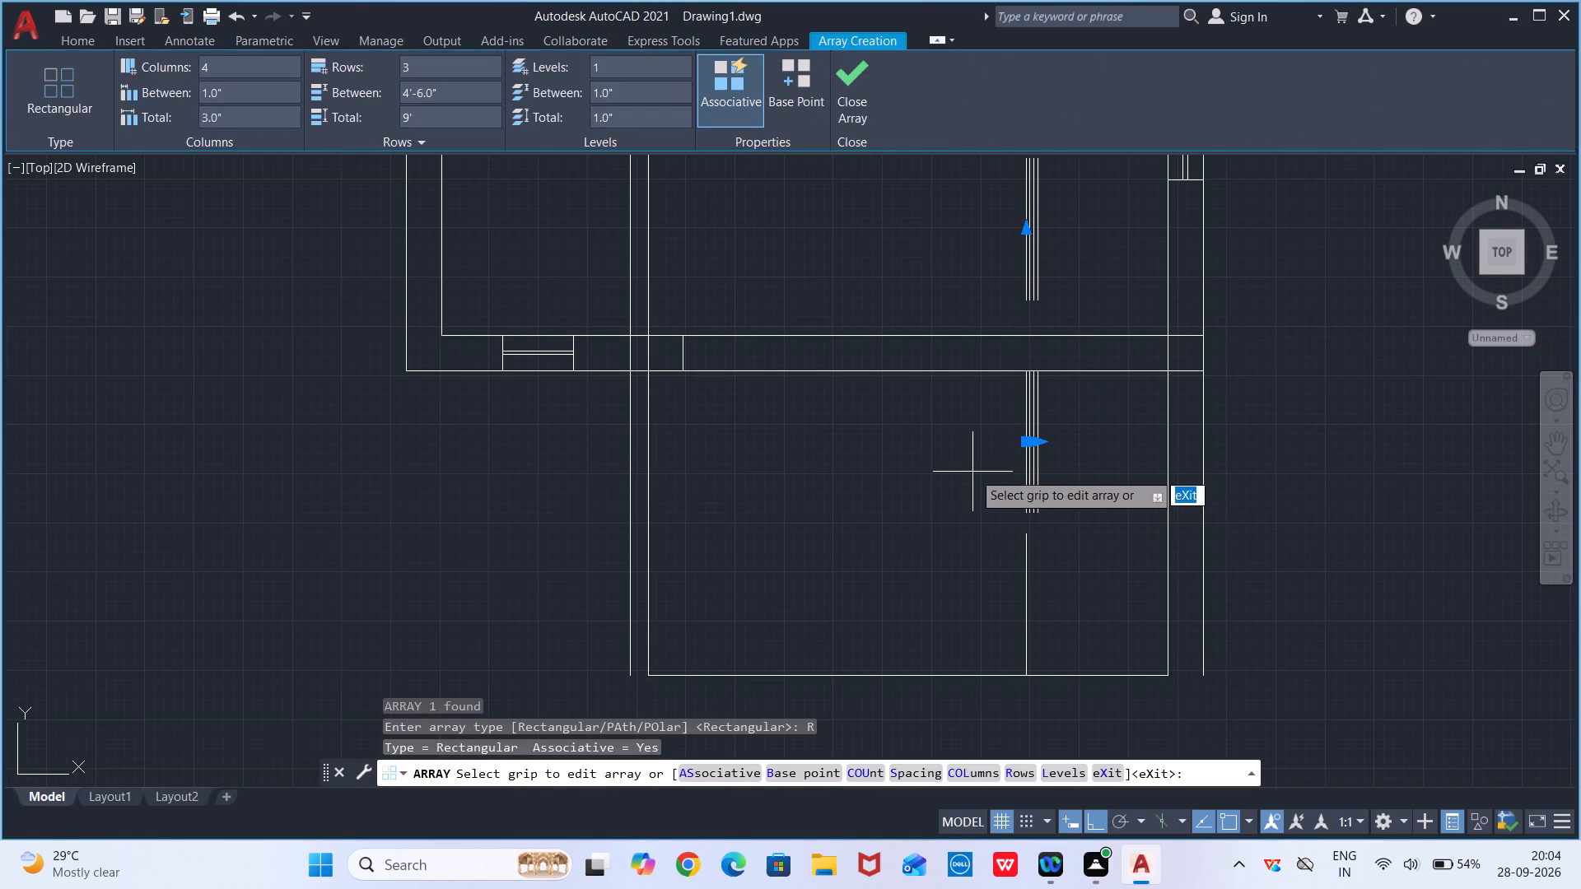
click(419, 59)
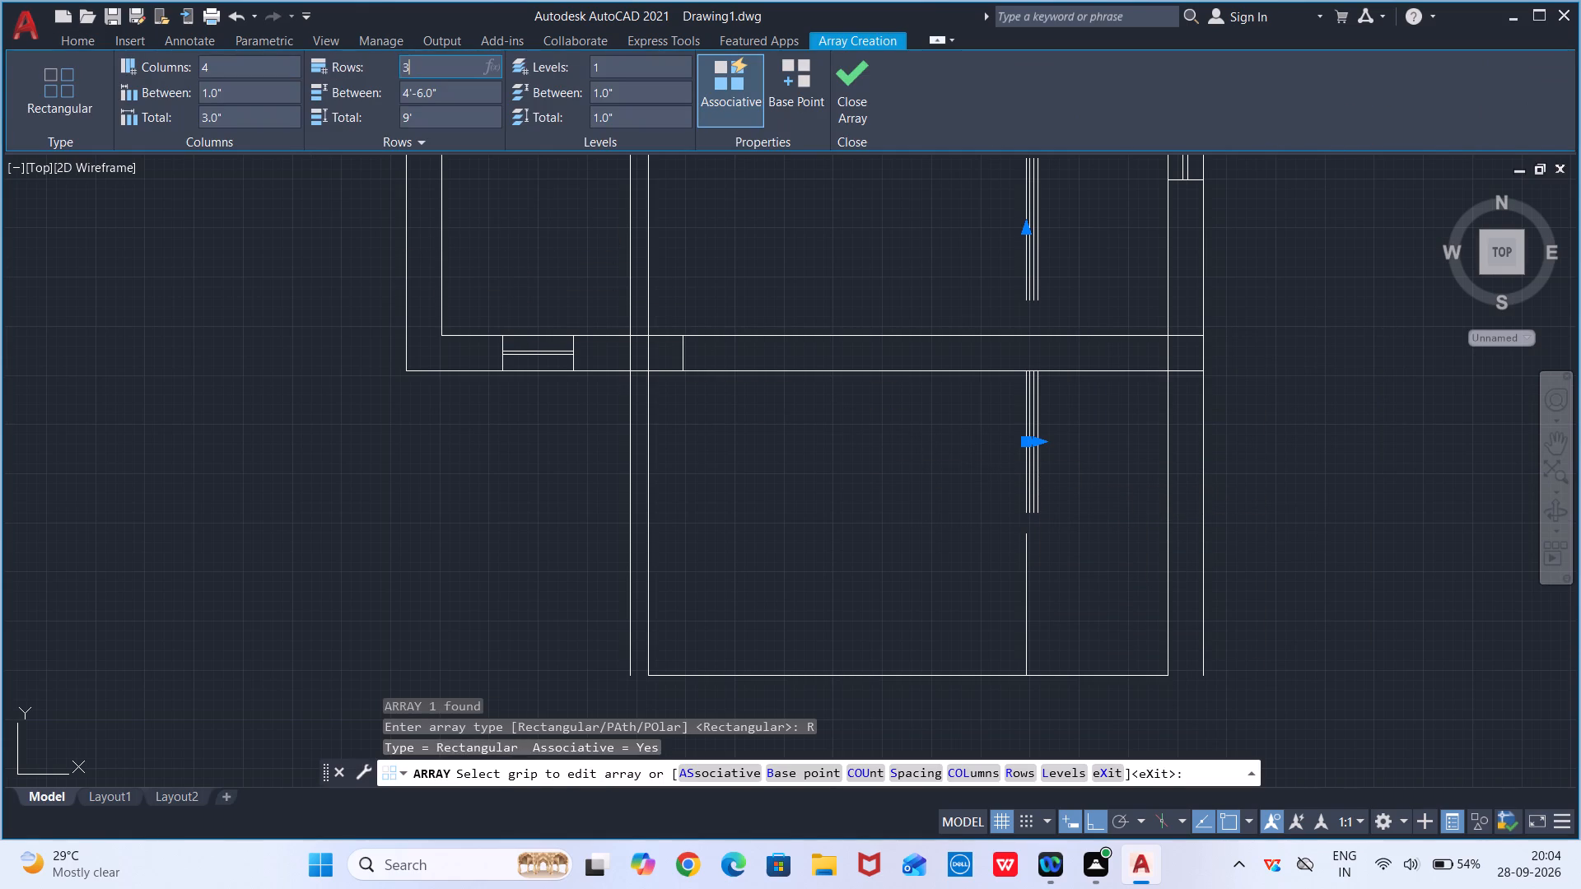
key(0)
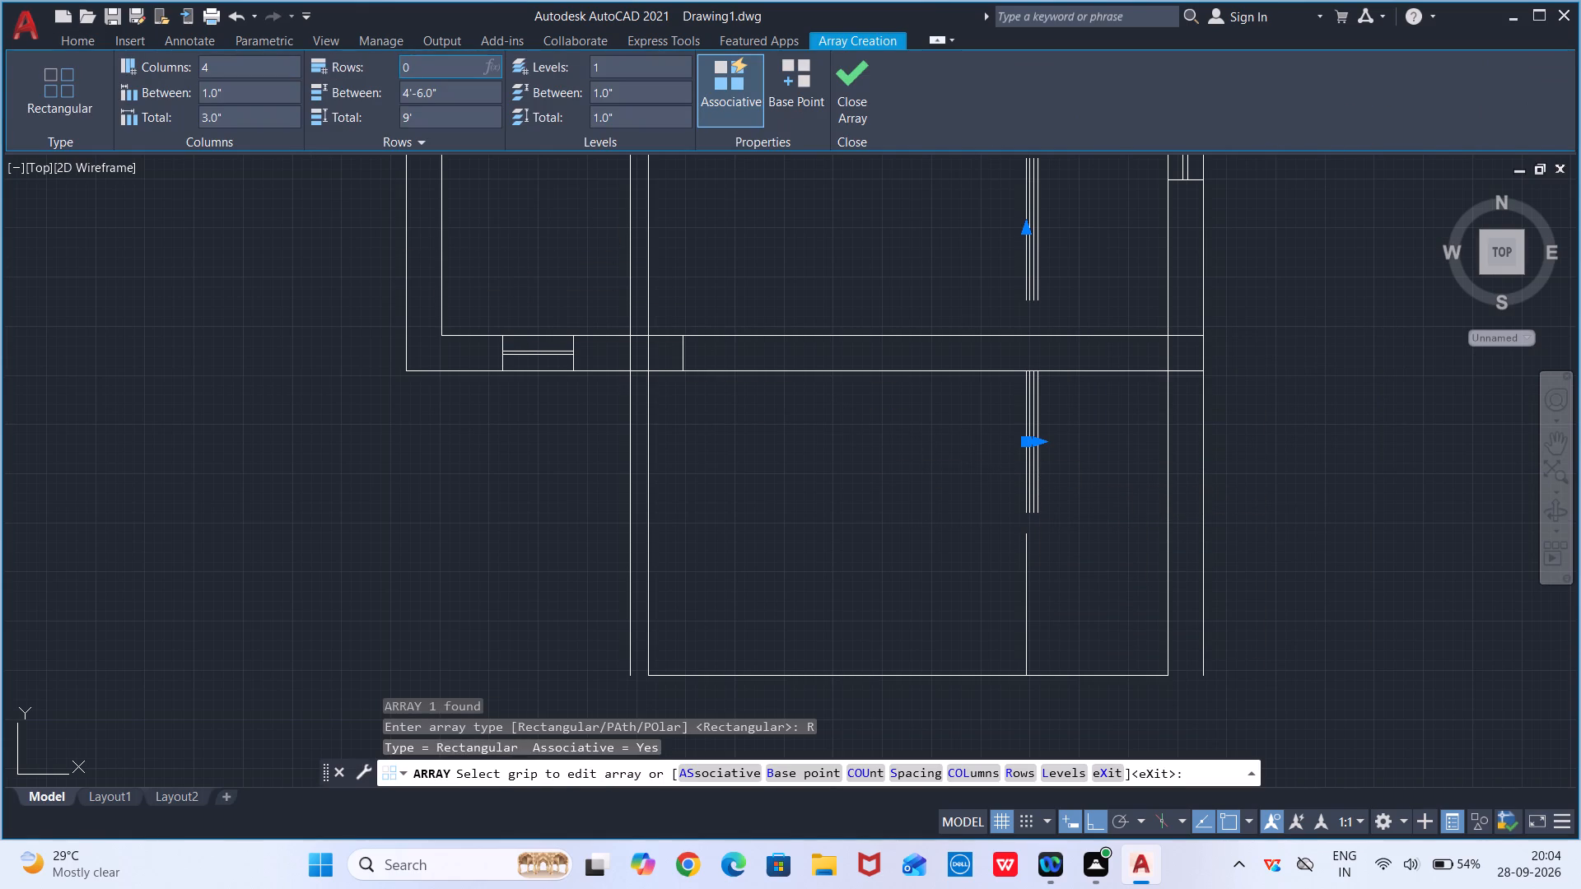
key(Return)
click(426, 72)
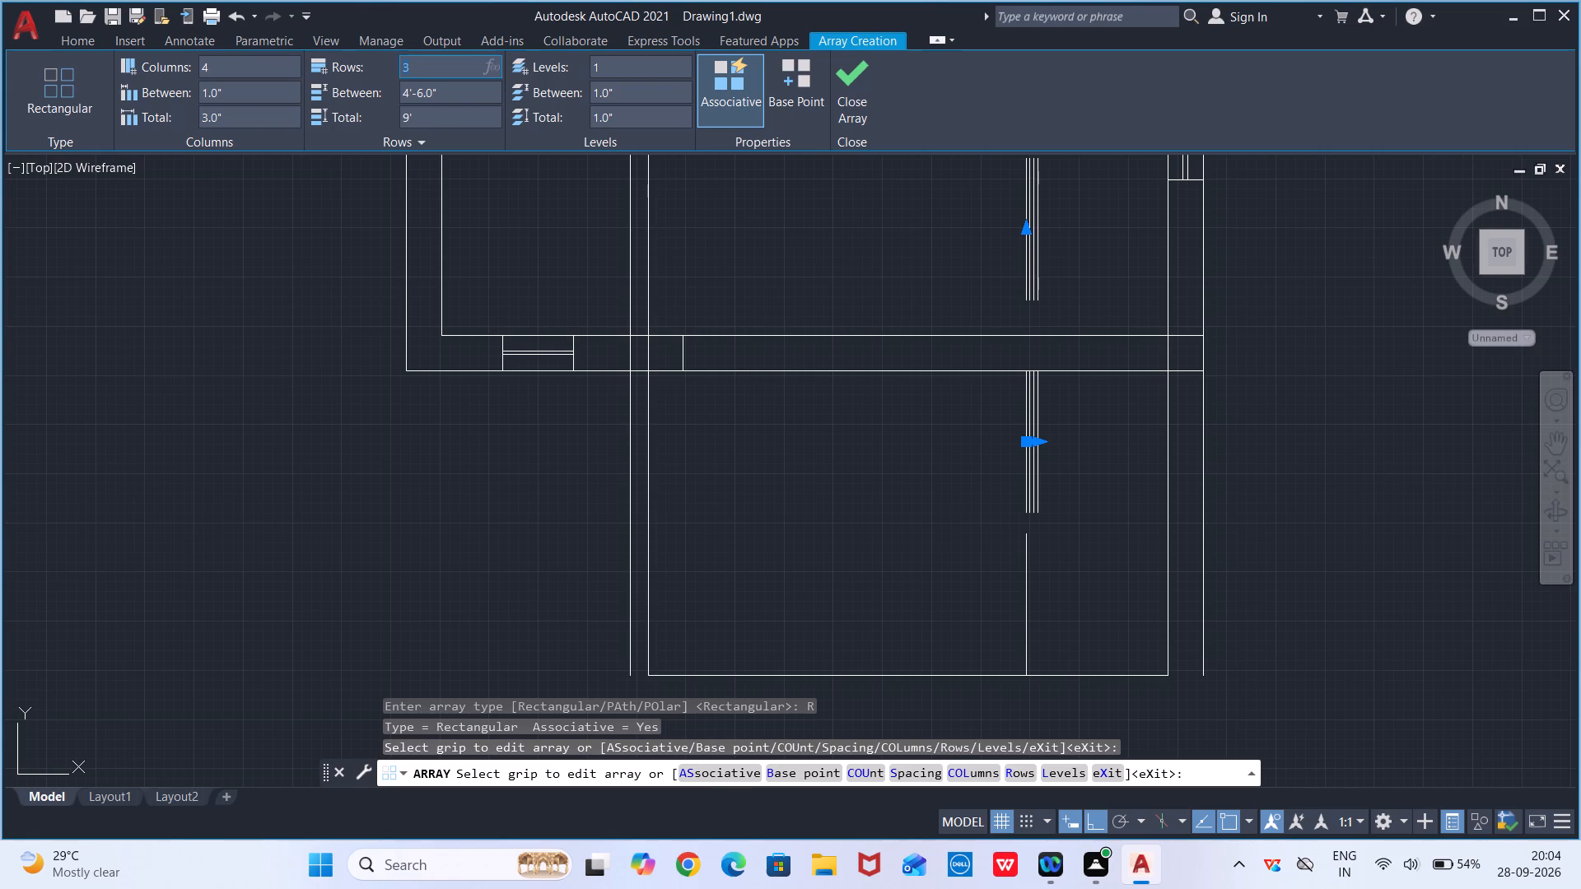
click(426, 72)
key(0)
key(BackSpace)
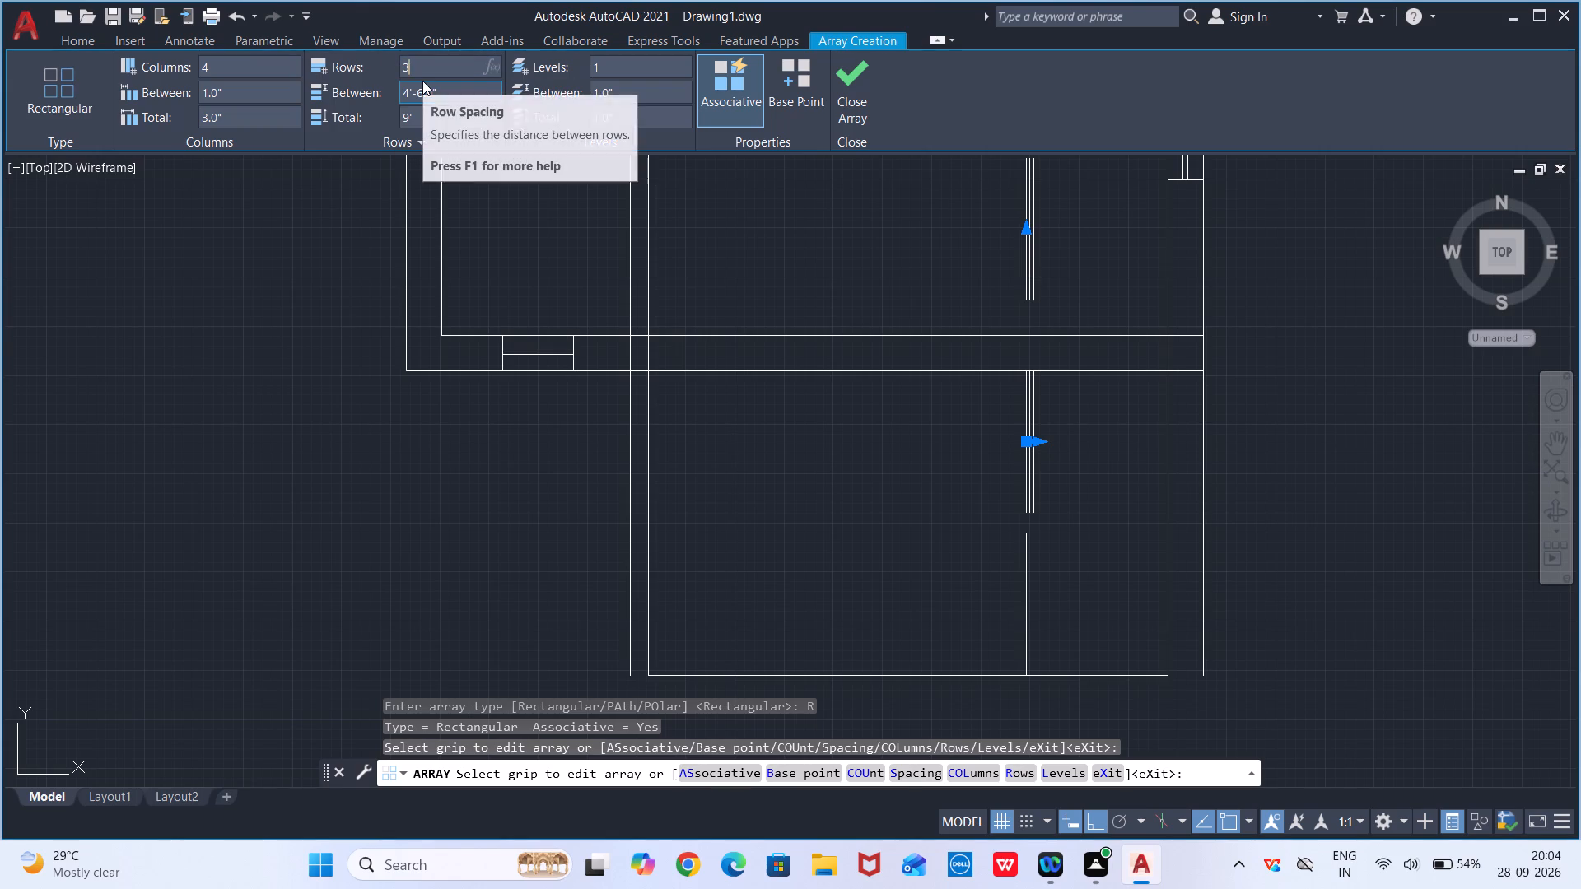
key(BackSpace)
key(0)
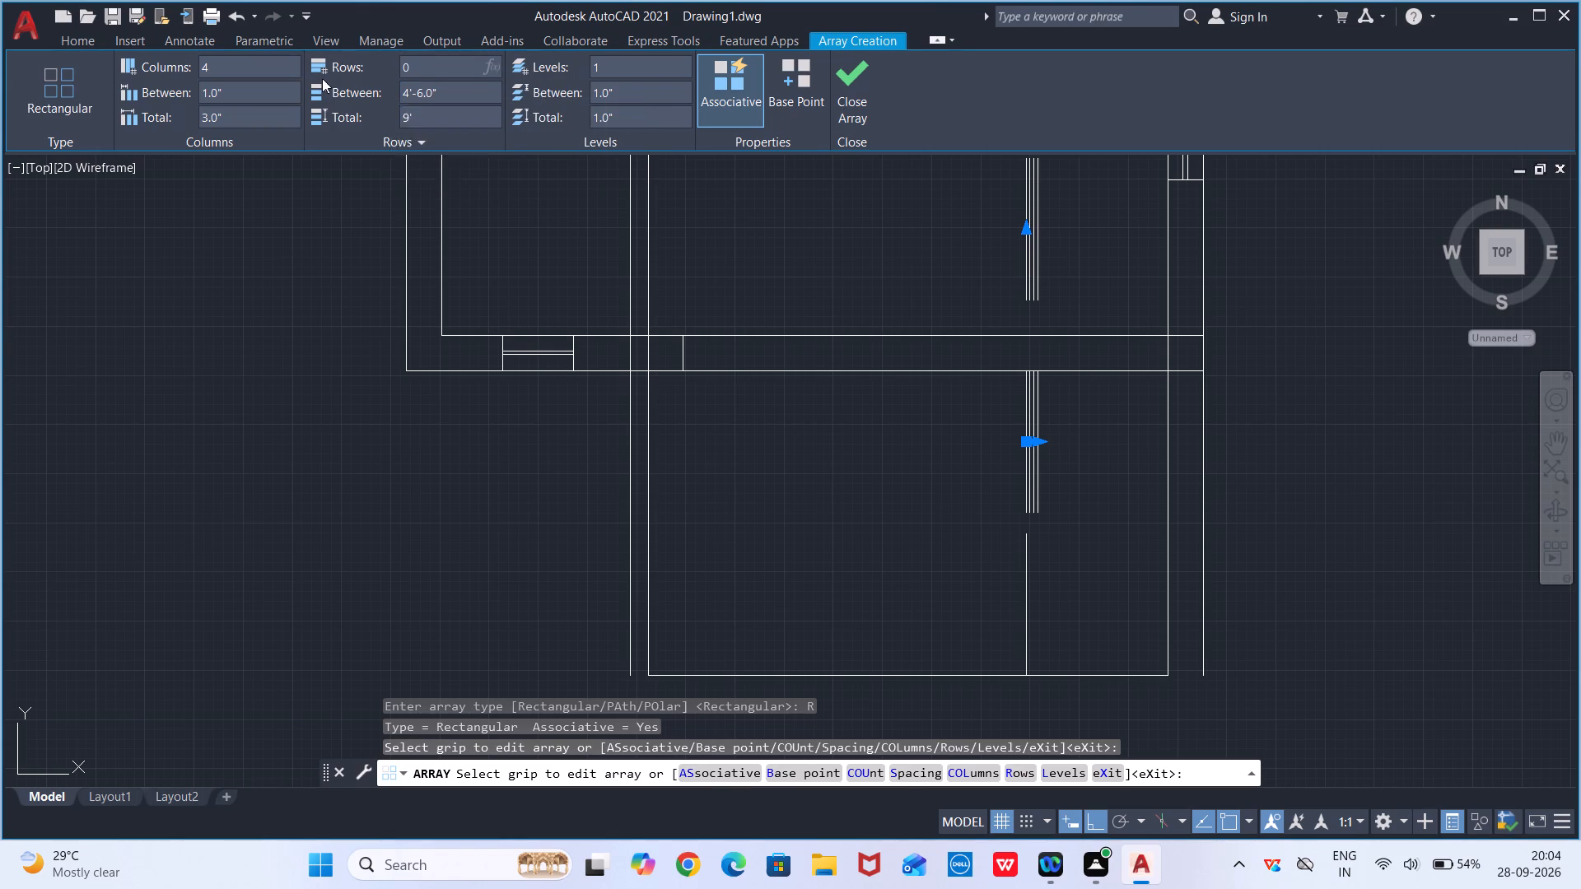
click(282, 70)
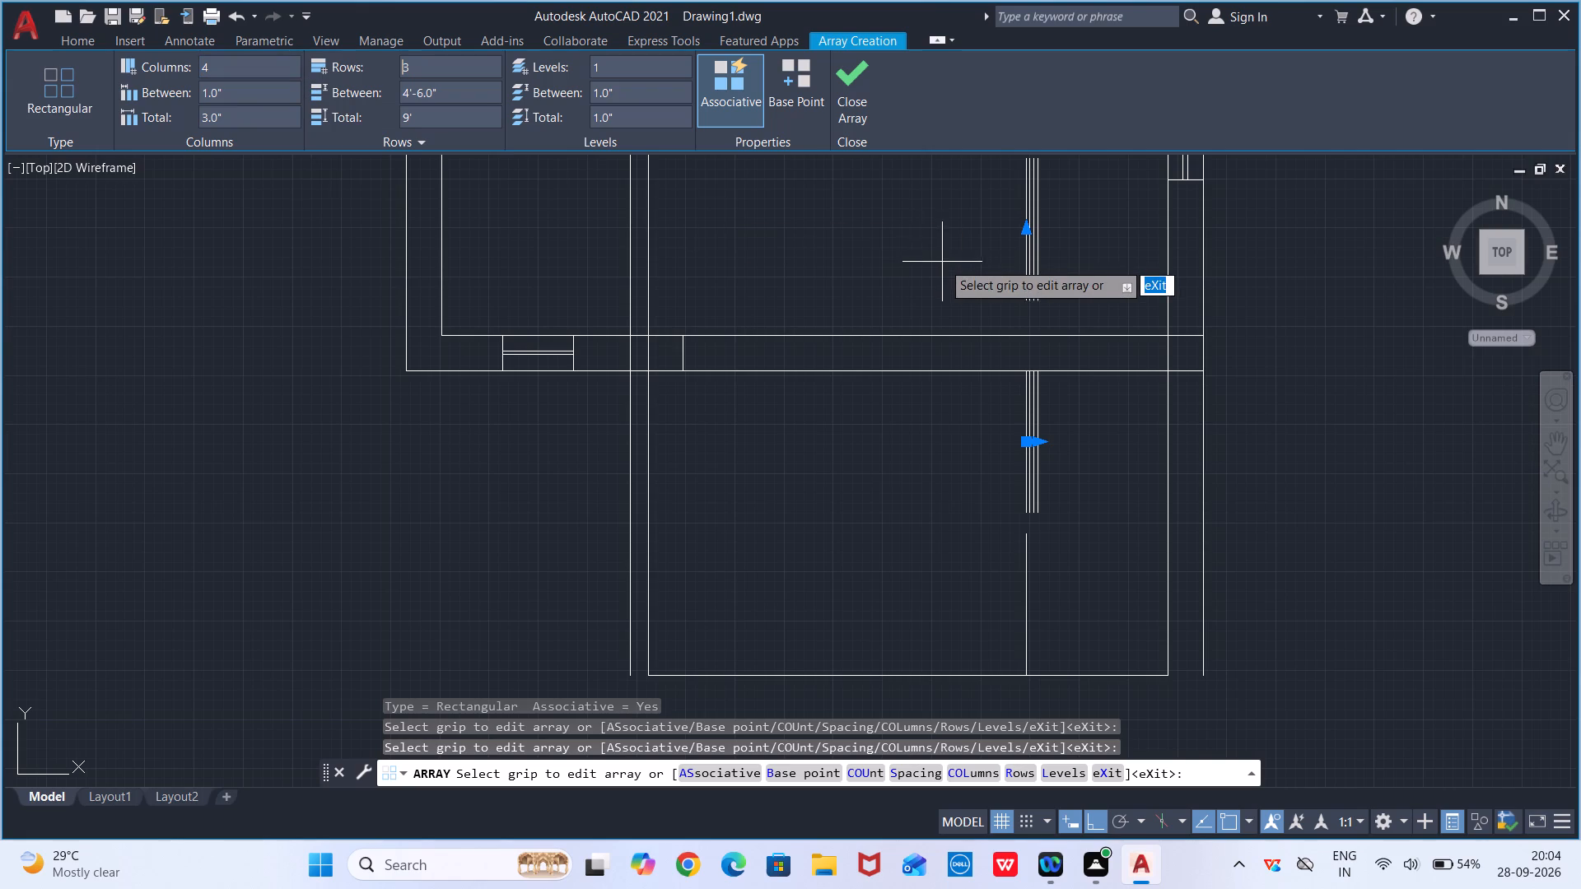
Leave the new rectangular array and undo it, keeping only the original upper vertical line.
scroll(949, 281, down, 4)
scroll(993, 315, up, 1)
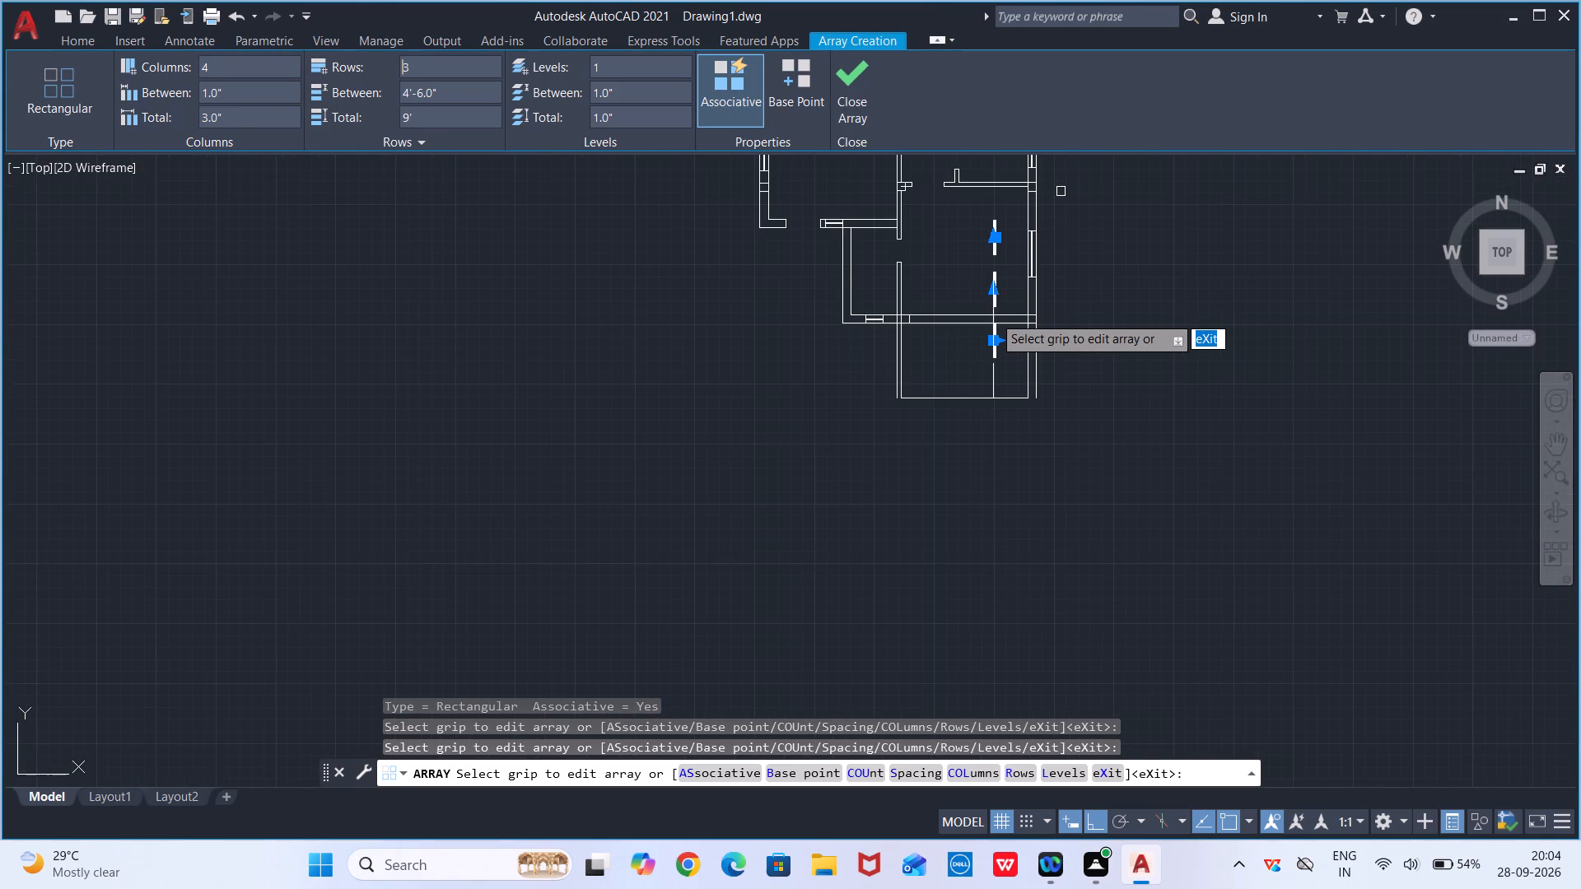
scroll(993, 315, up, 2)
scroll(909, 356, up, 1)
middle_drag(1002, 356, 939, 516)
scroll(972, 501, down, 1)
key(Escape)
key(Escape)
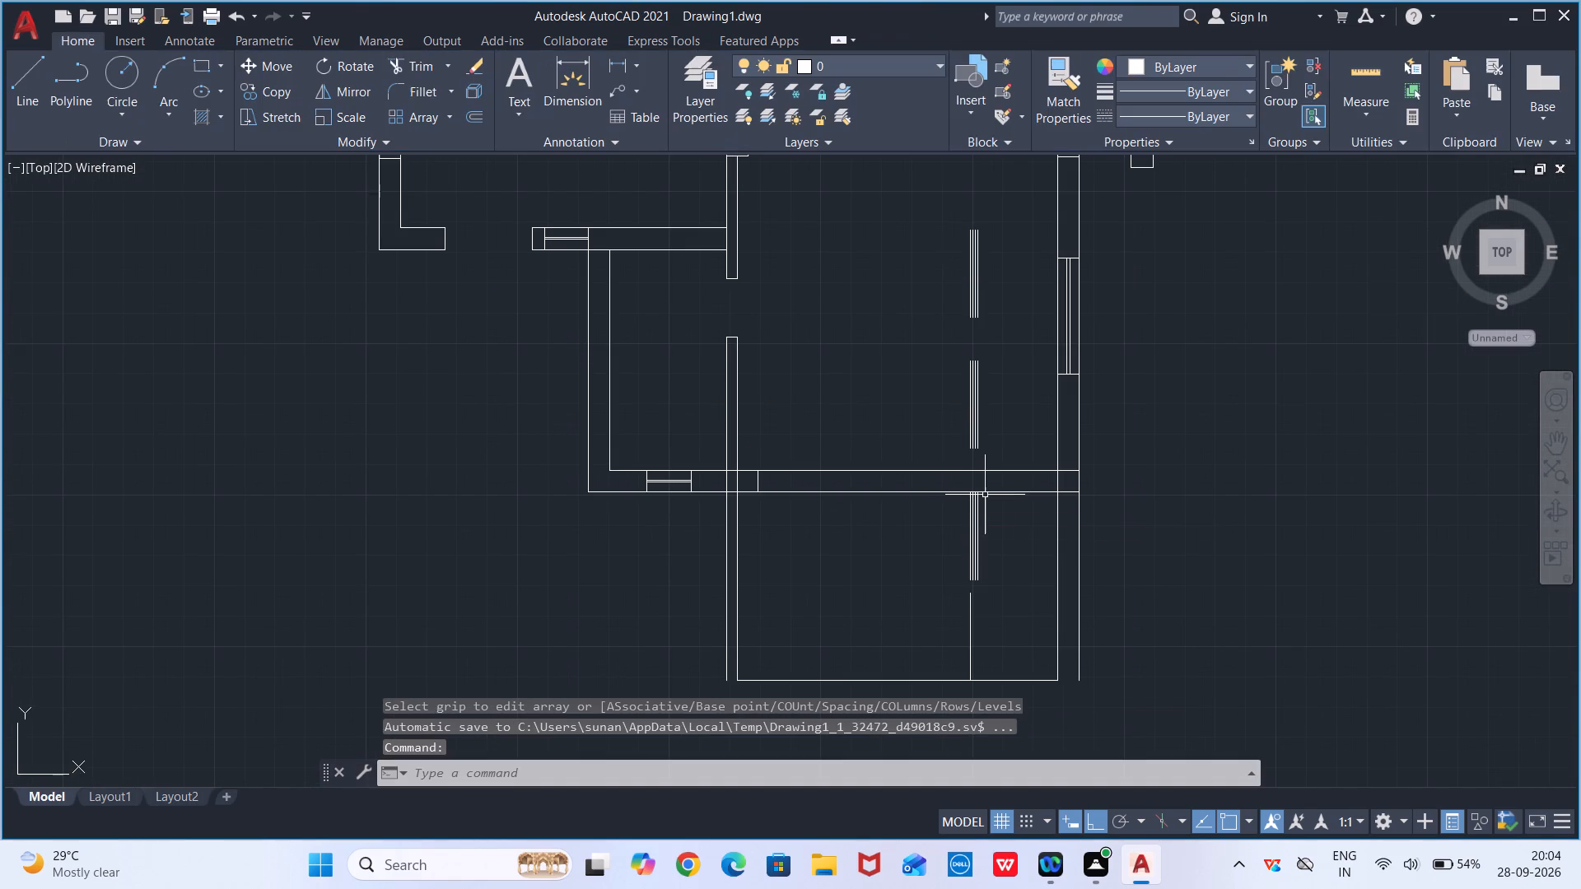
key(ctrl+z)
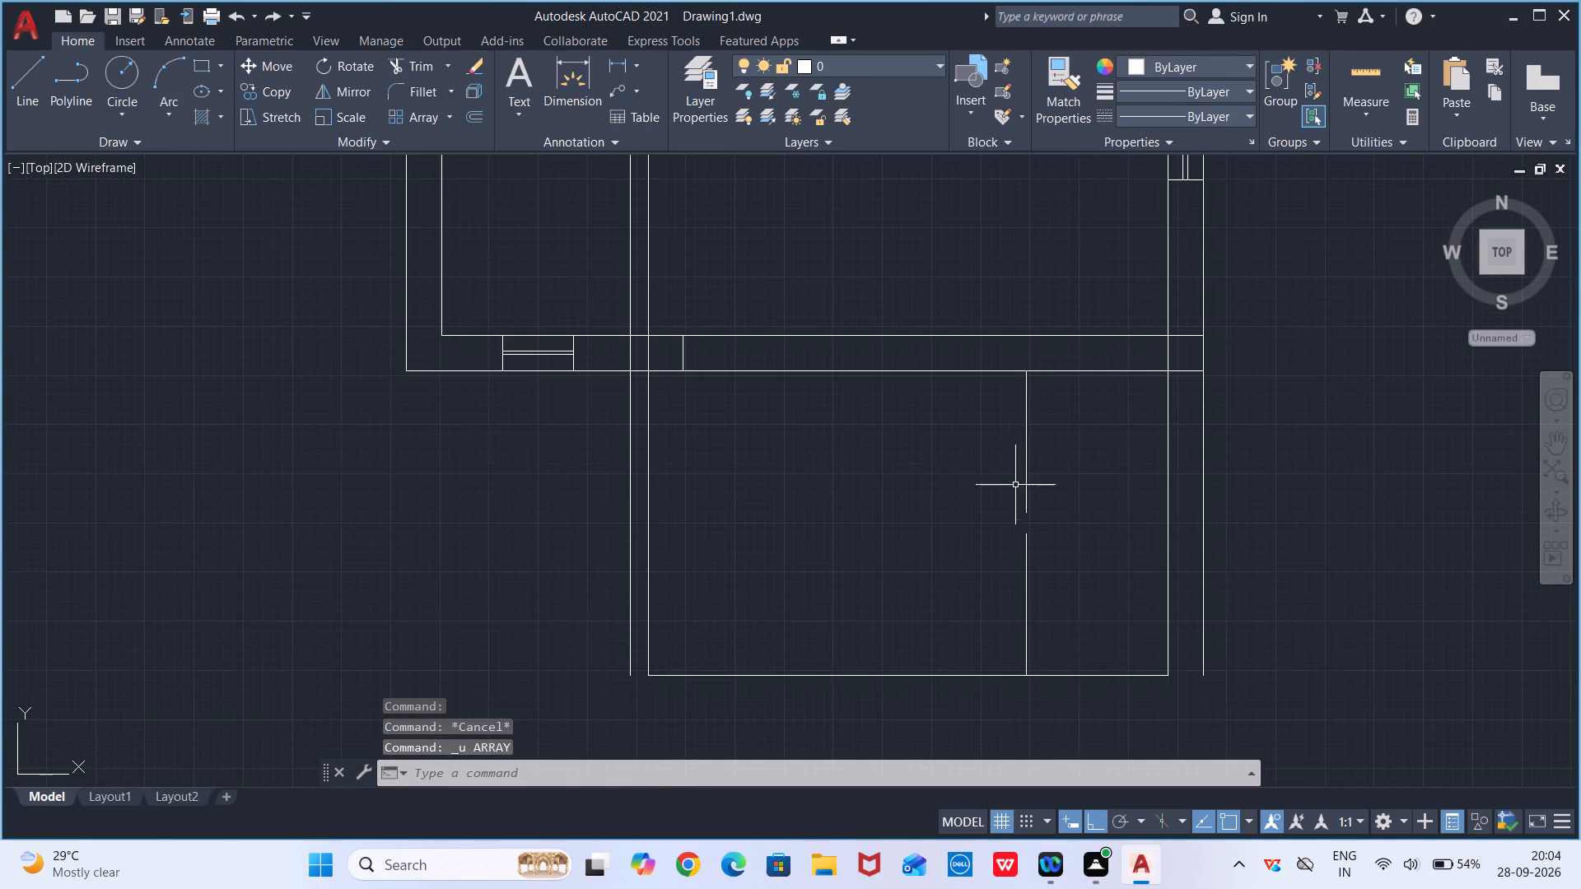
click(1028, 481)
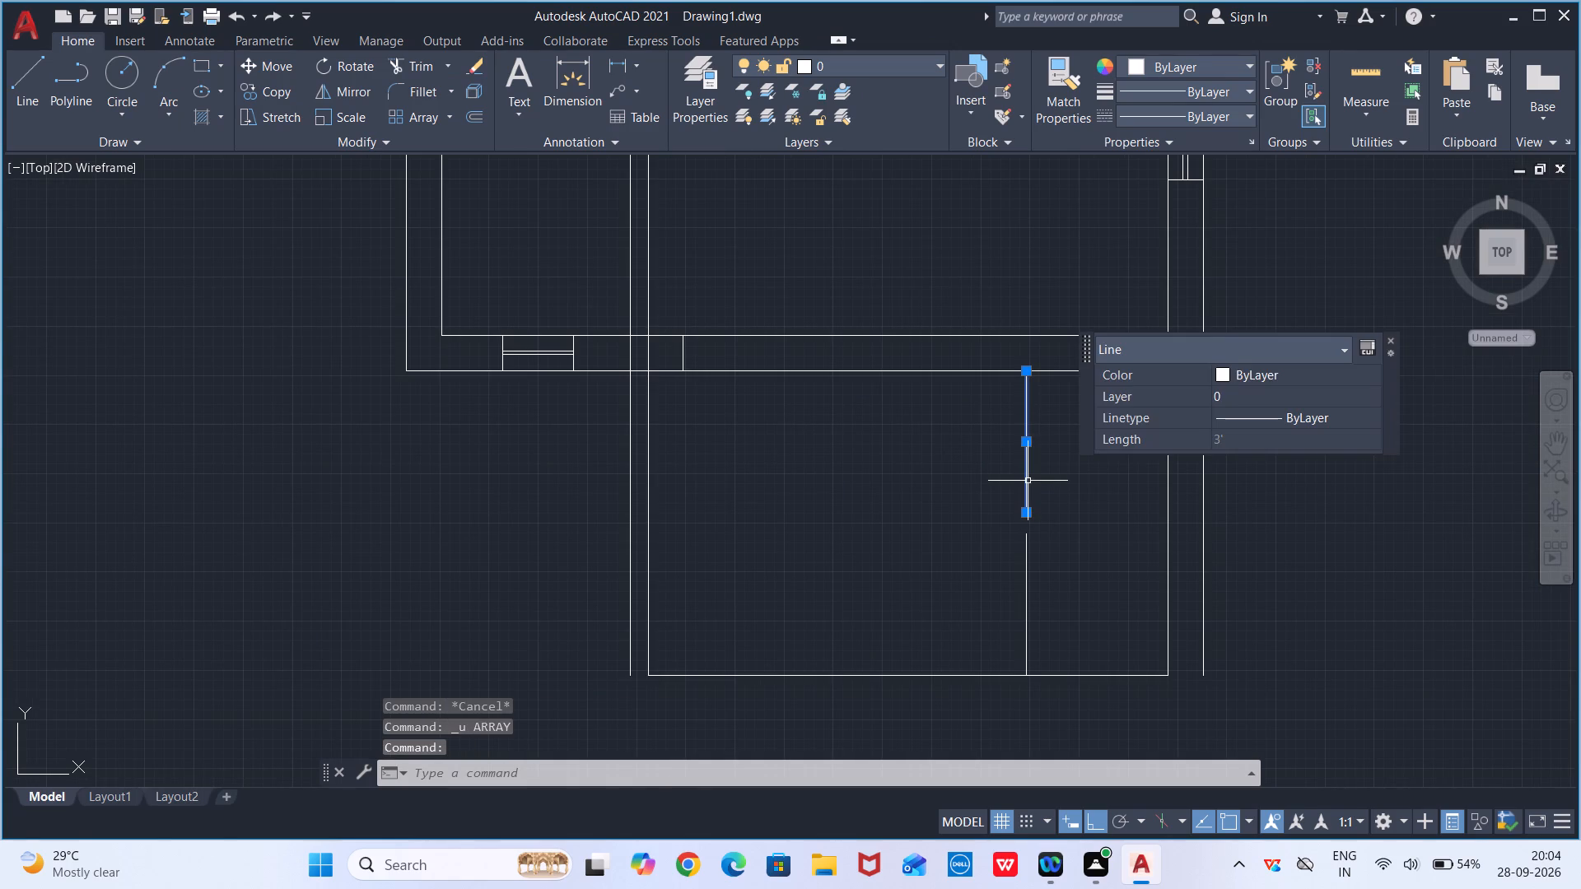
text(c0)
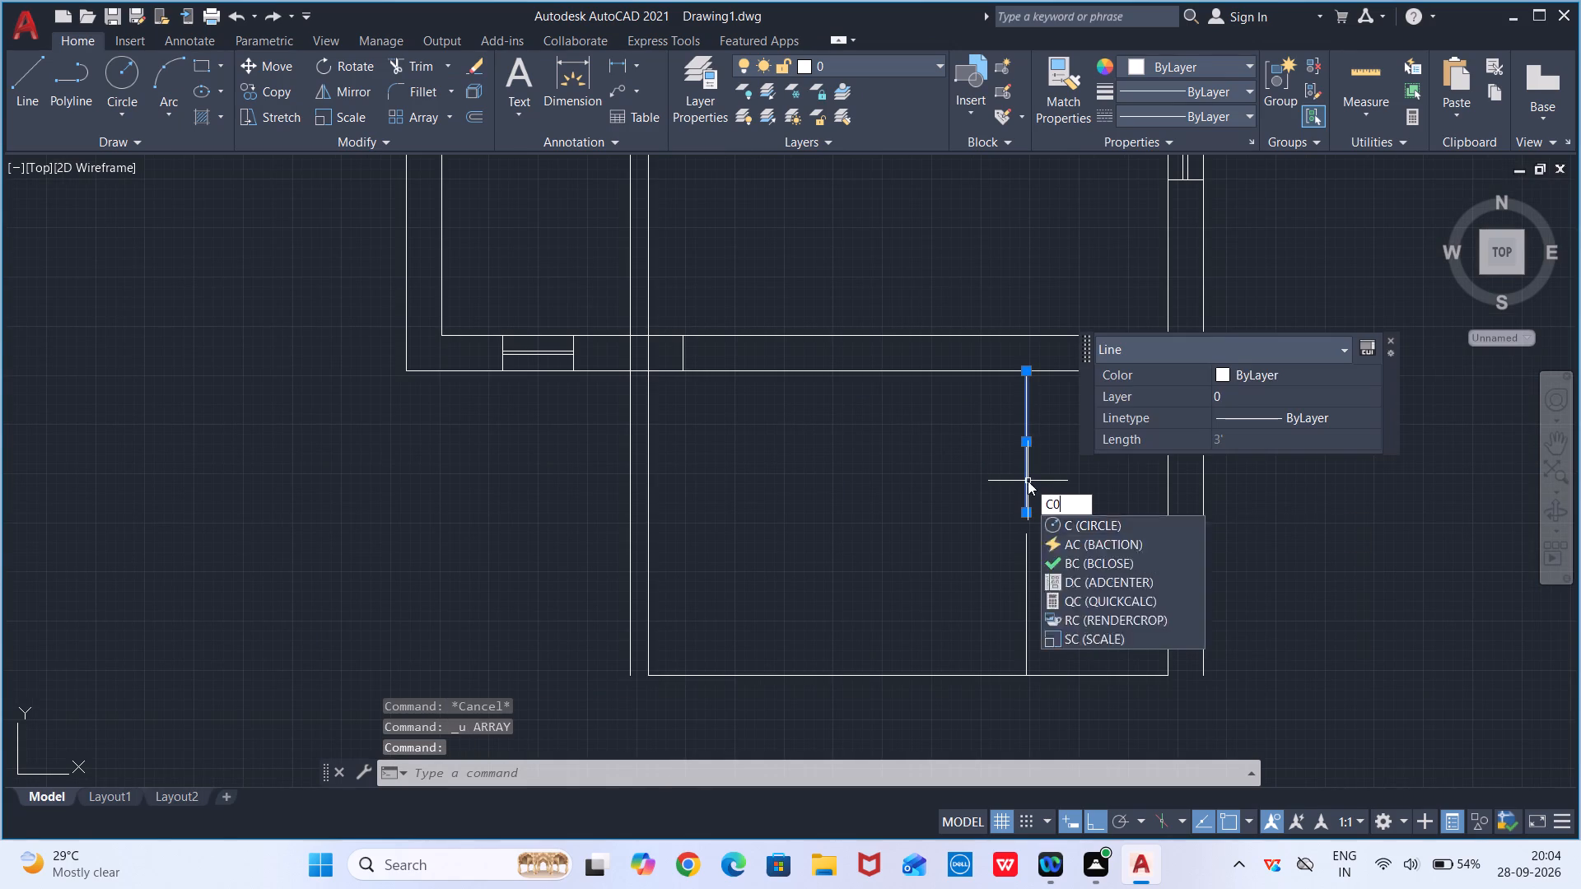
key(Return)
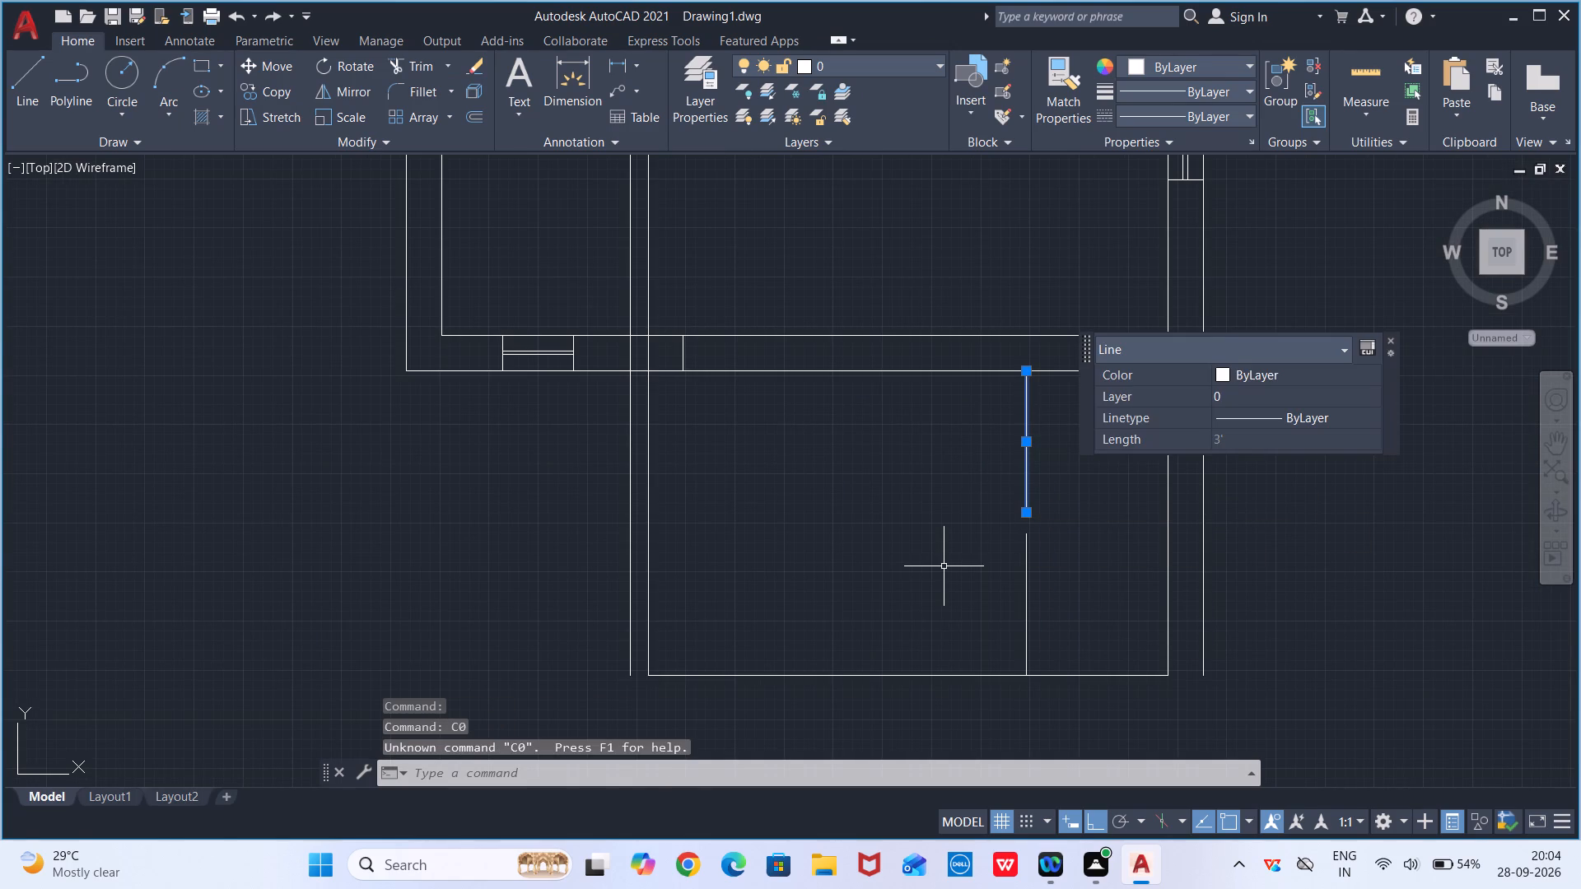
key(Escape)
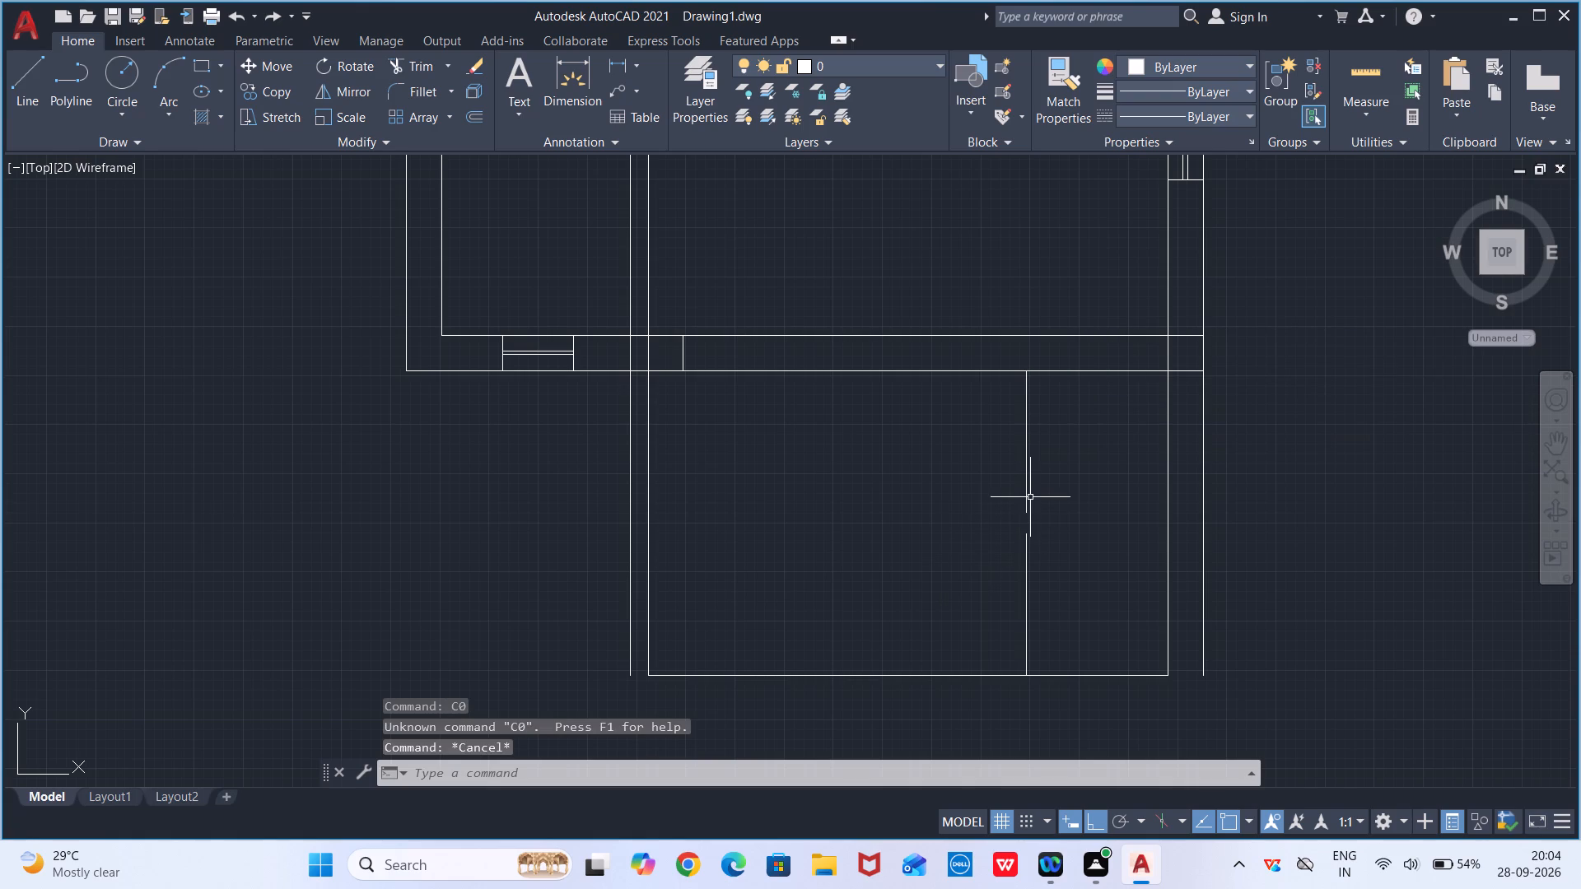
Offset the lower flight's 3' vertical line toward the bay's left wall in successive 10" intervals, making nine more tread lines.
click(1024, 497)
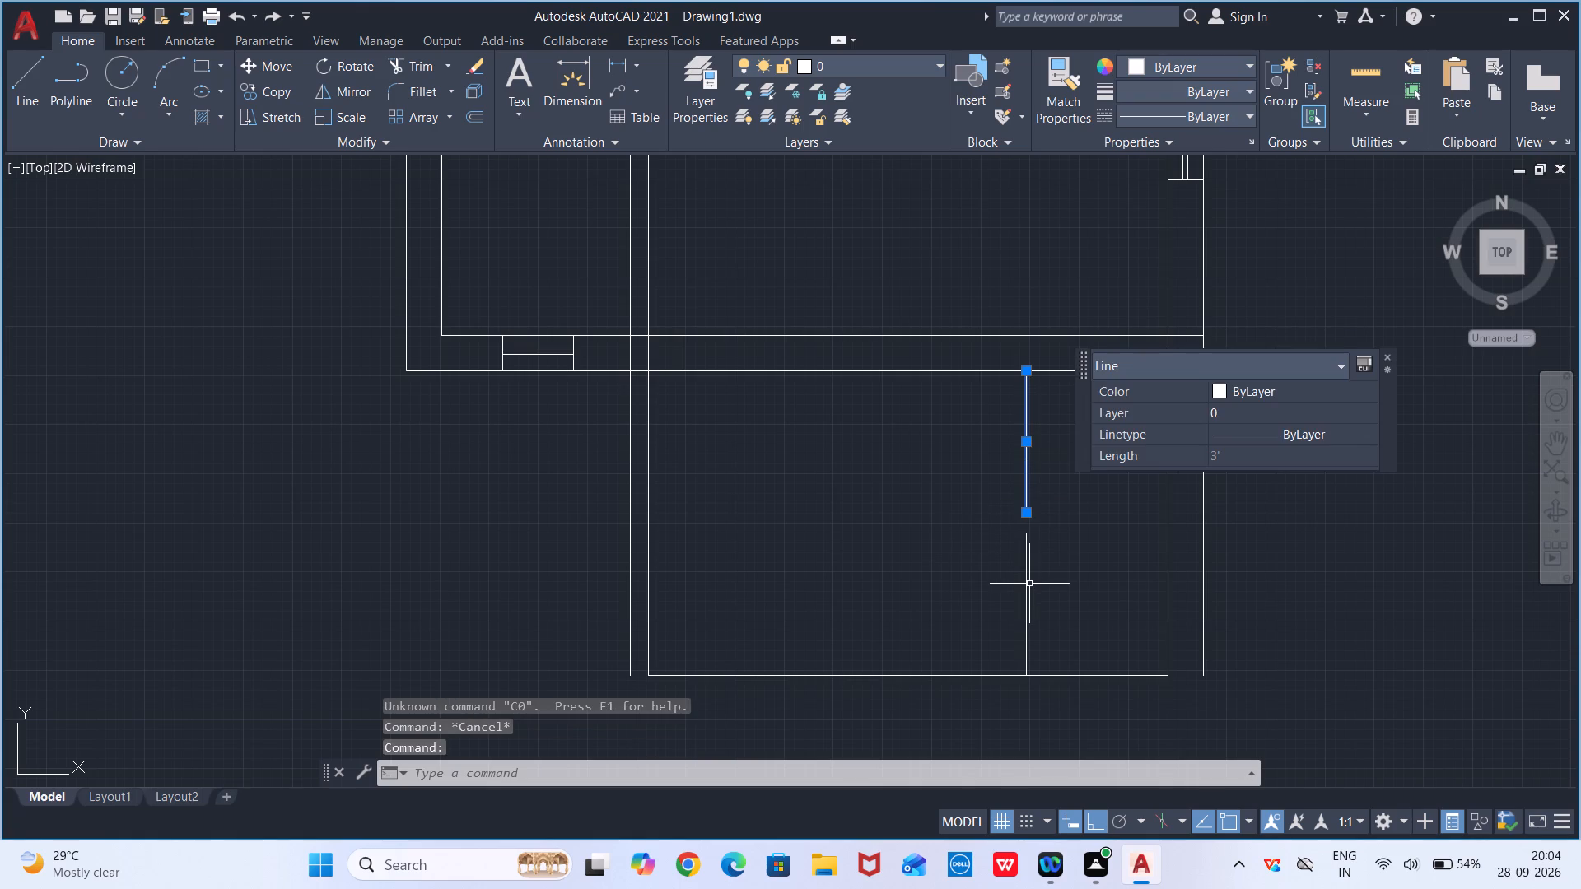
click(1028, 586)
text(of)
key(Return)
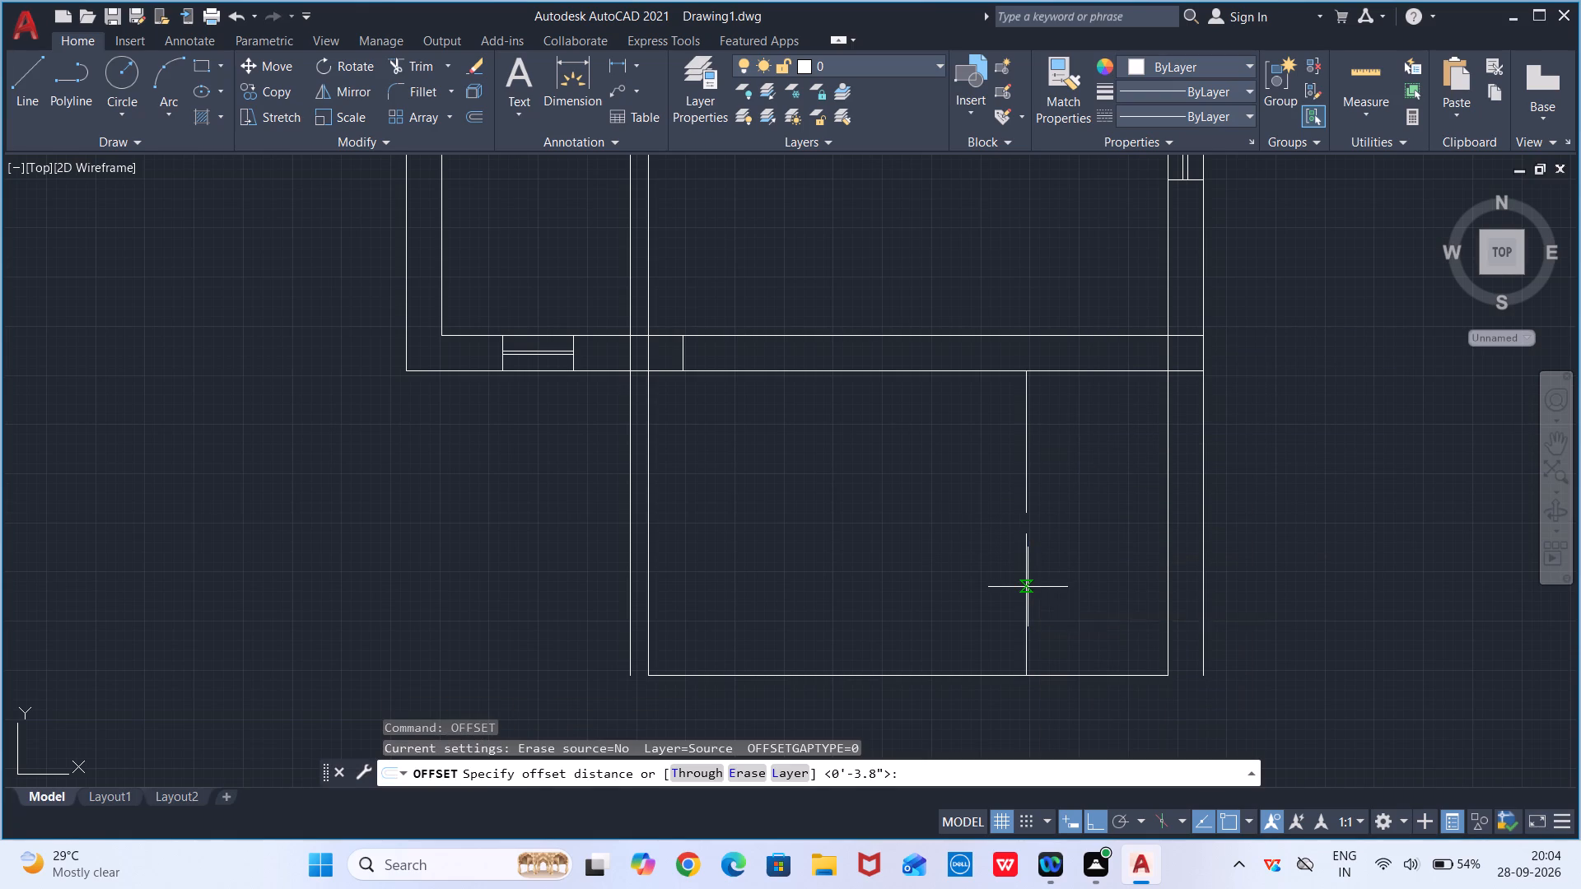
text(10")
key(Return)
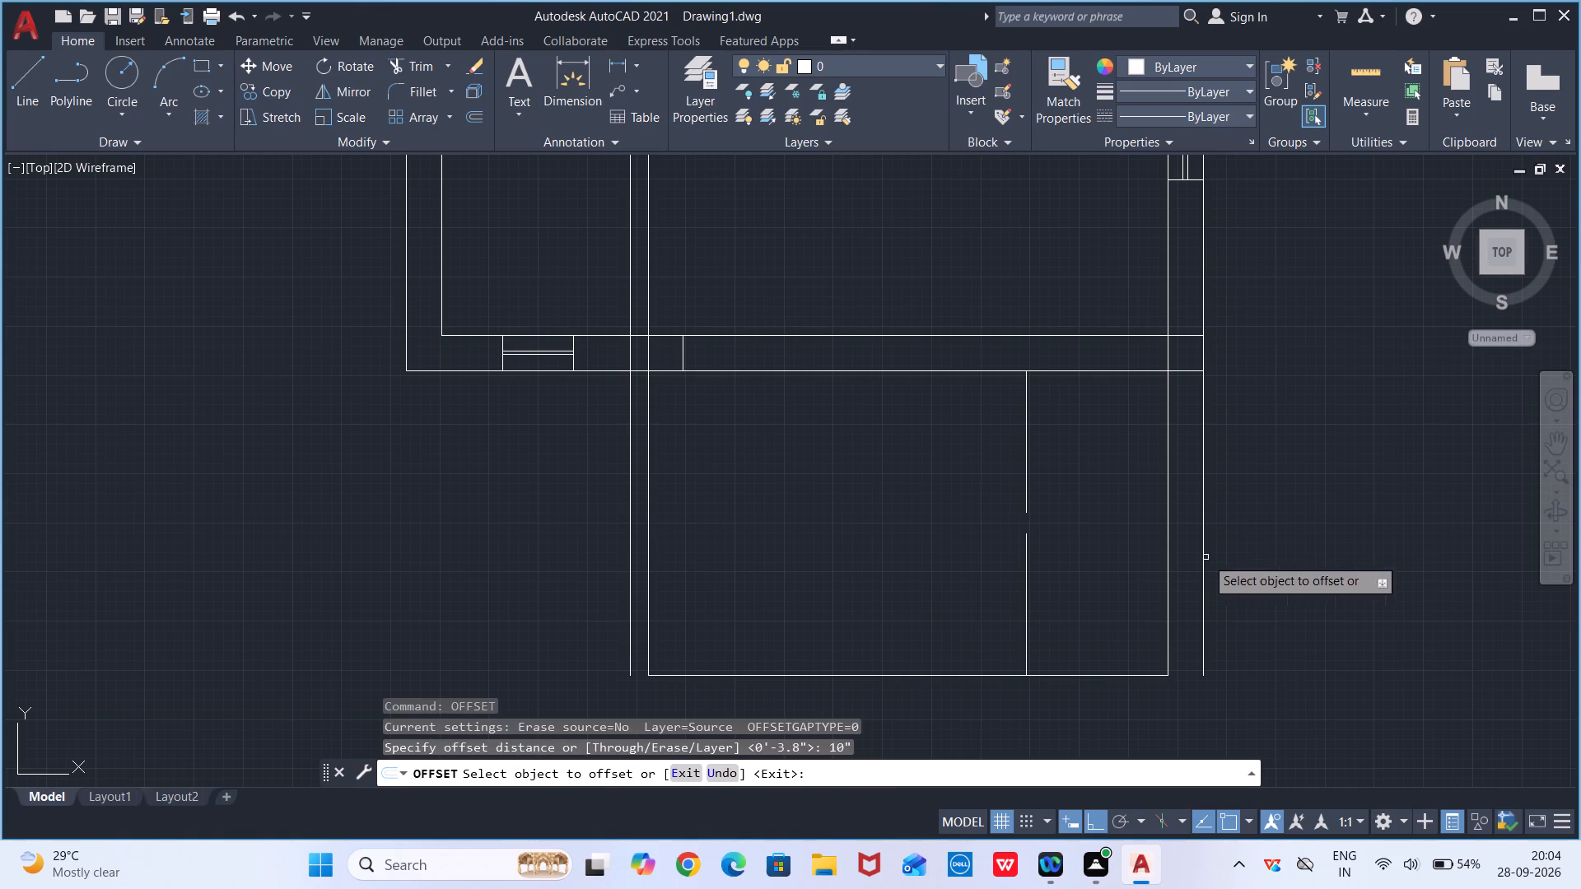
click(1026, 608)
click(975, 607)
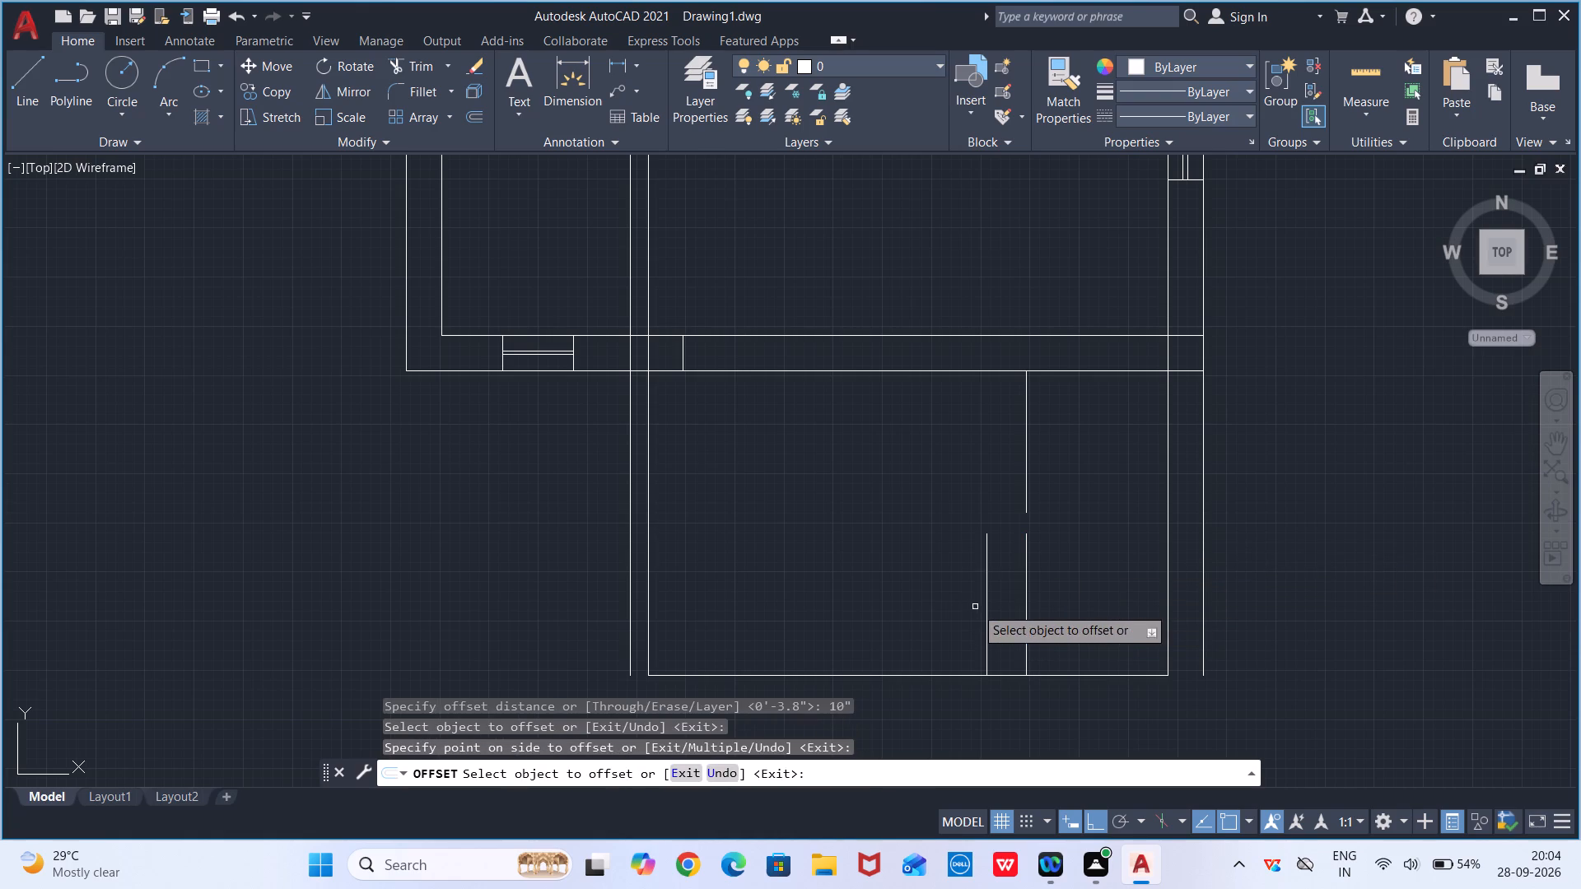
drag(986, 603, 972, 608)
click(938, 609)
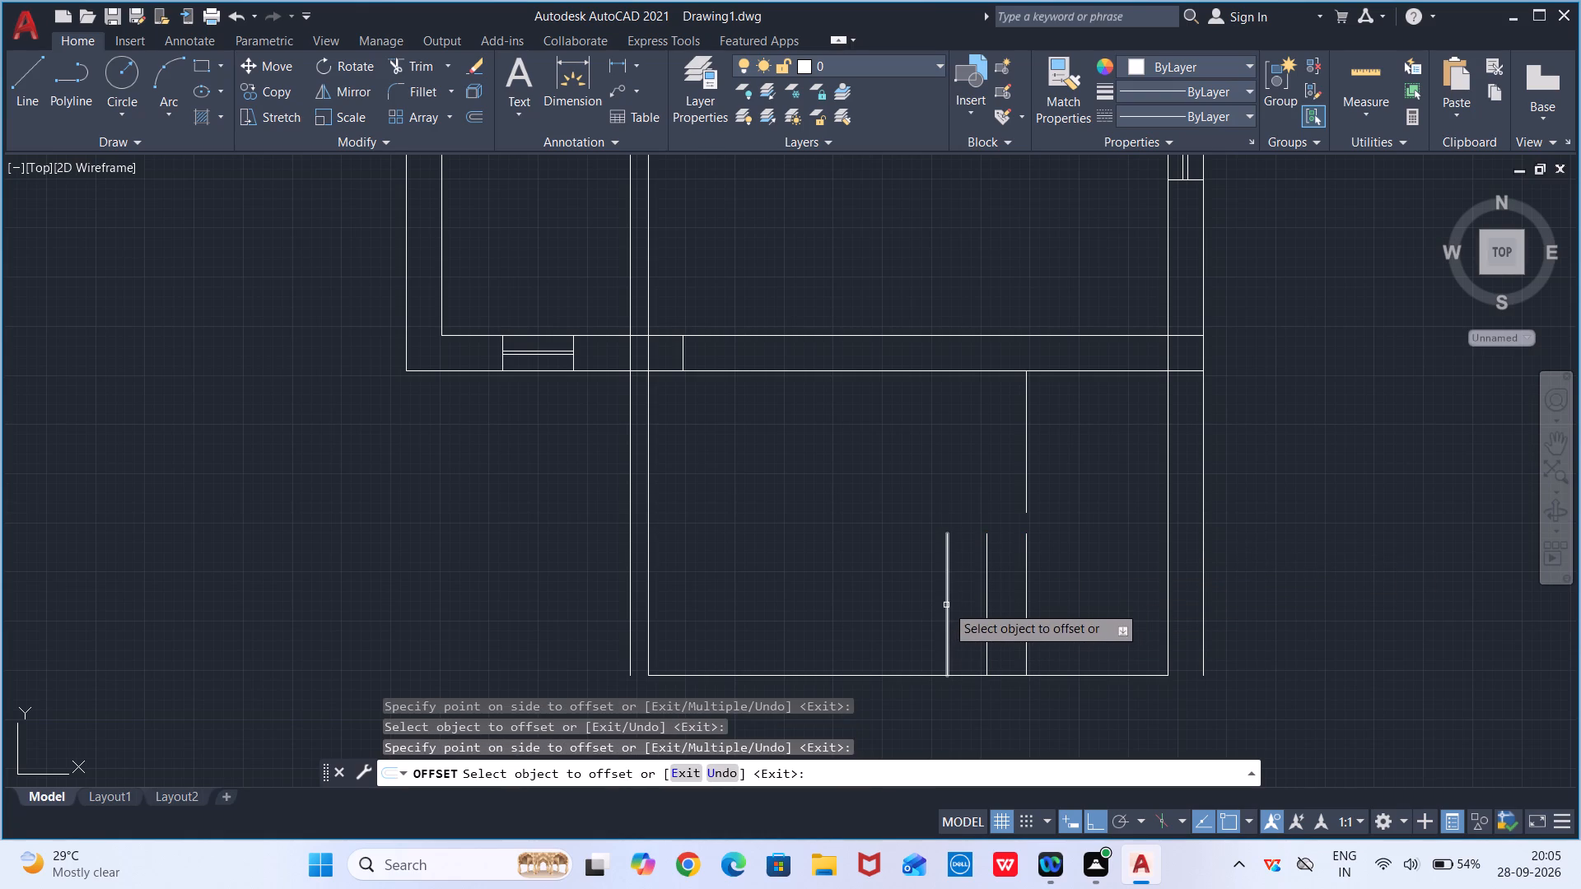
click(948, 604)
click(924, 613)
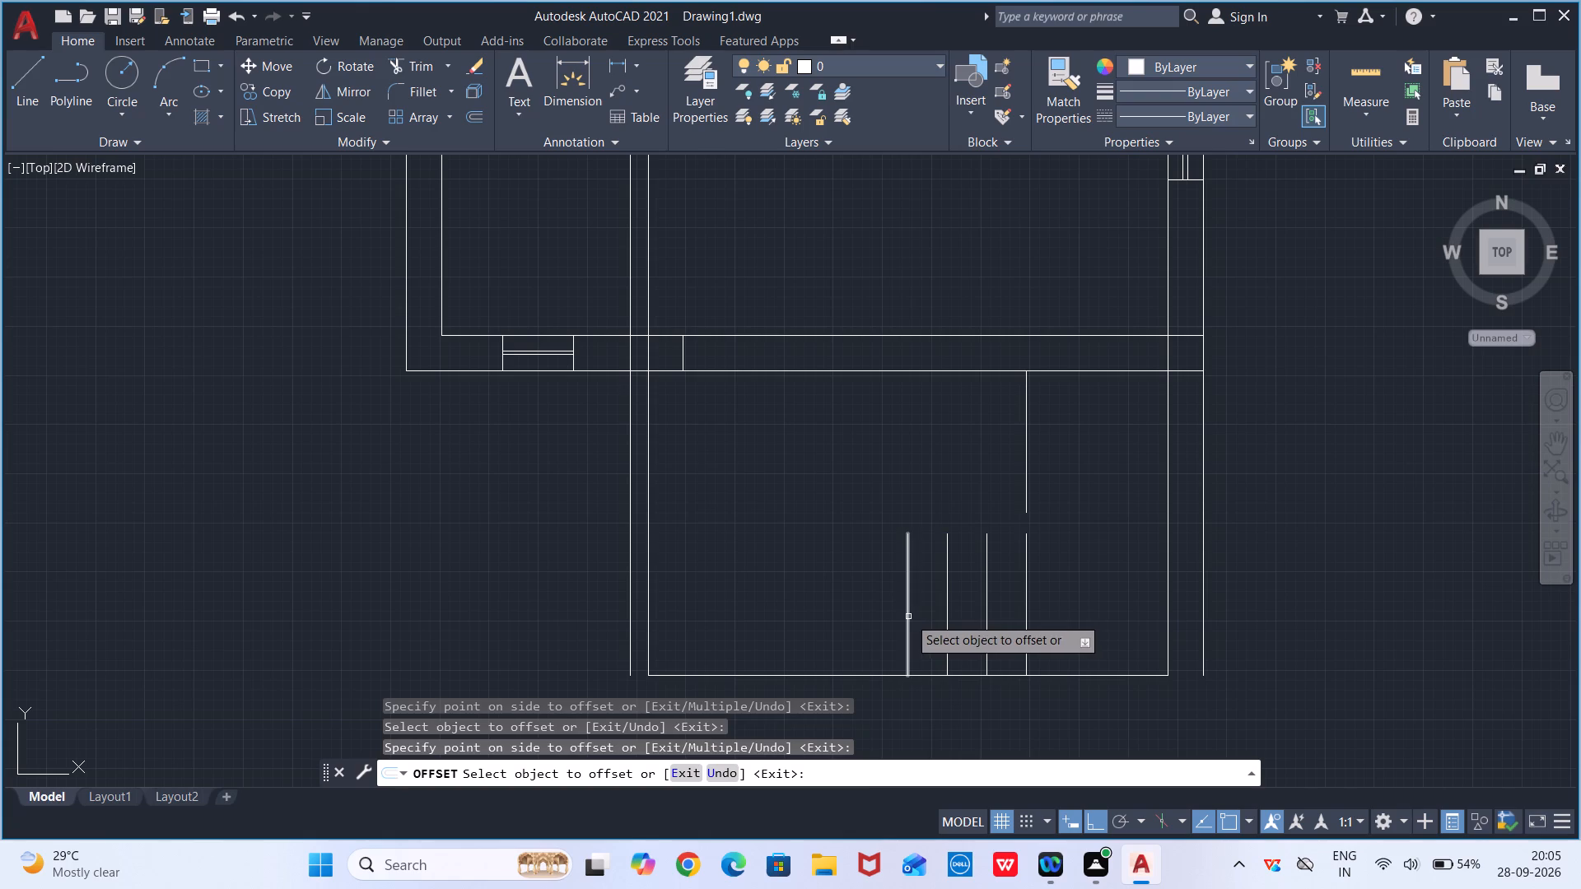
click(908, 616)
click(870, 617)
click(870, 617)
click(825, 627)
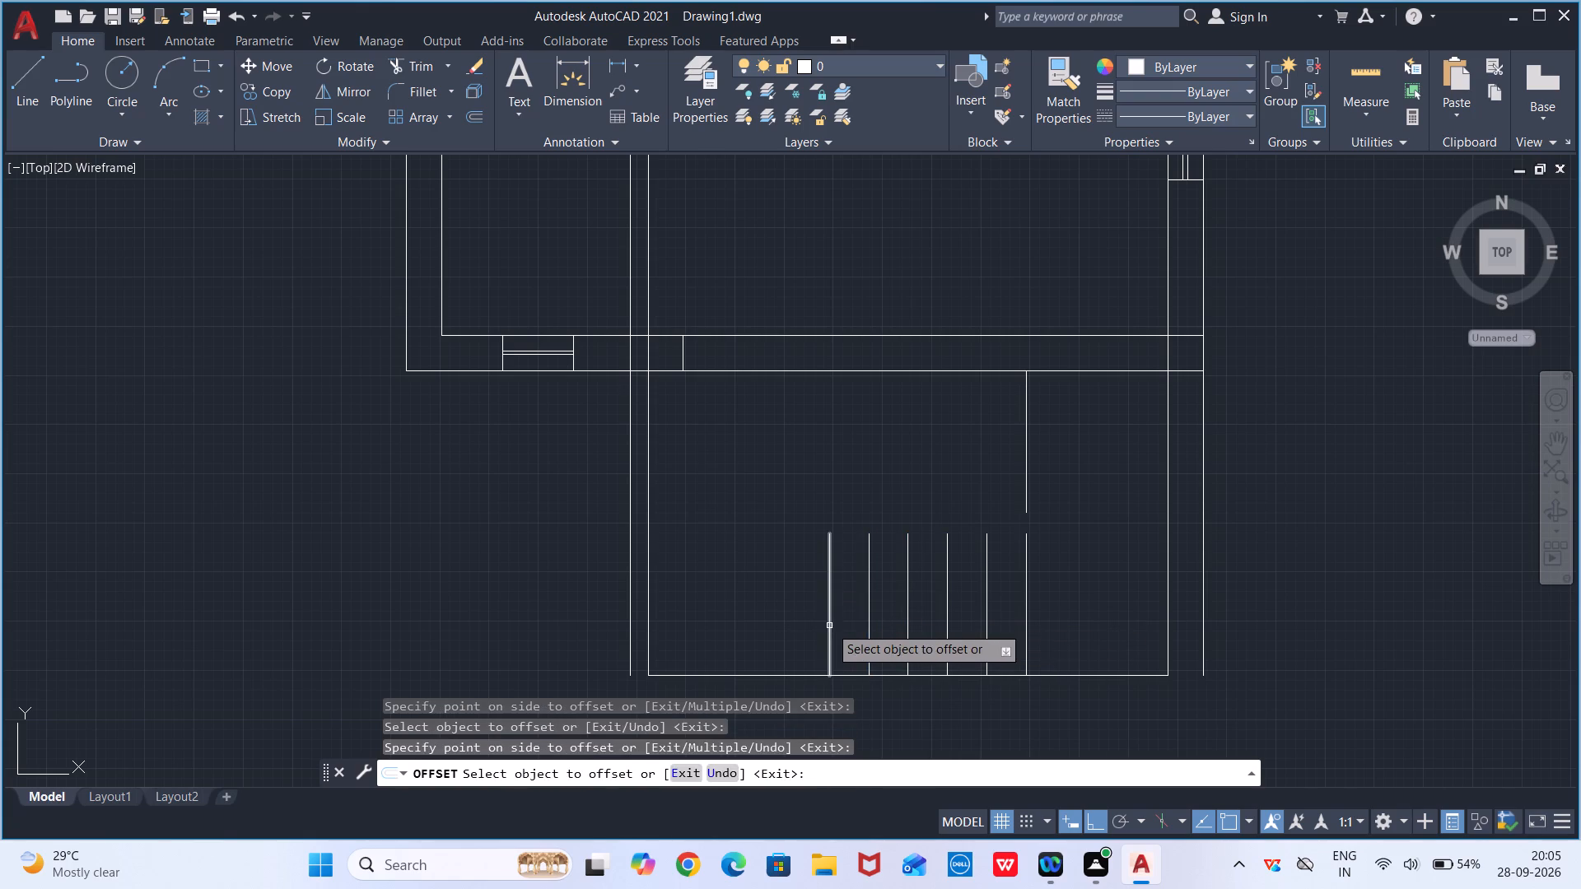
click(830, 625)
click(800, 629)
click(791, 629)
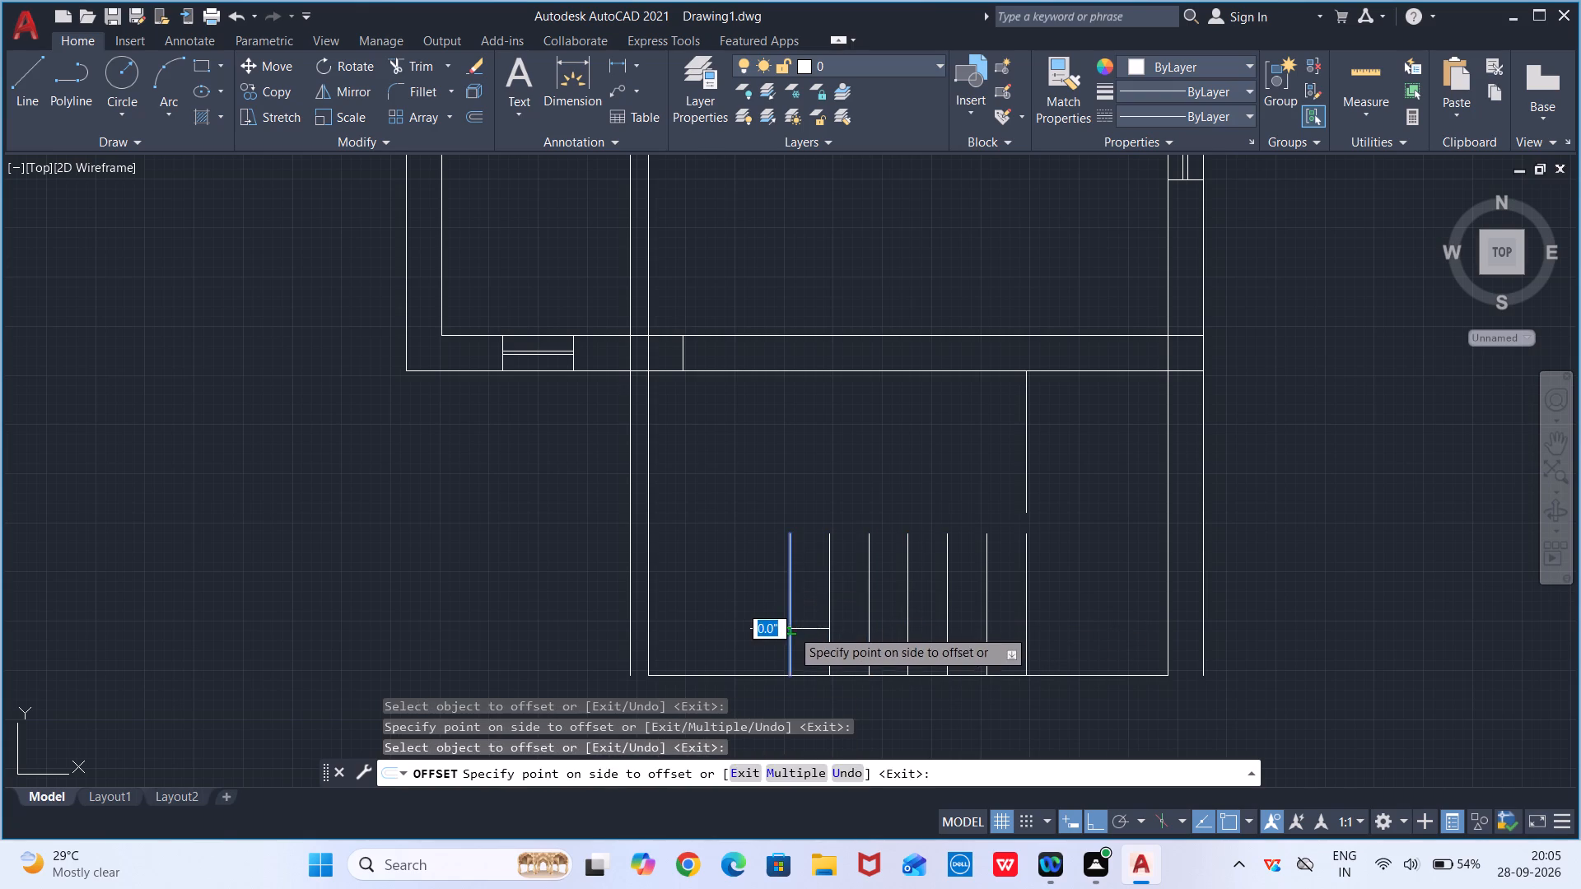
click(746, 633)
click(752, 630)
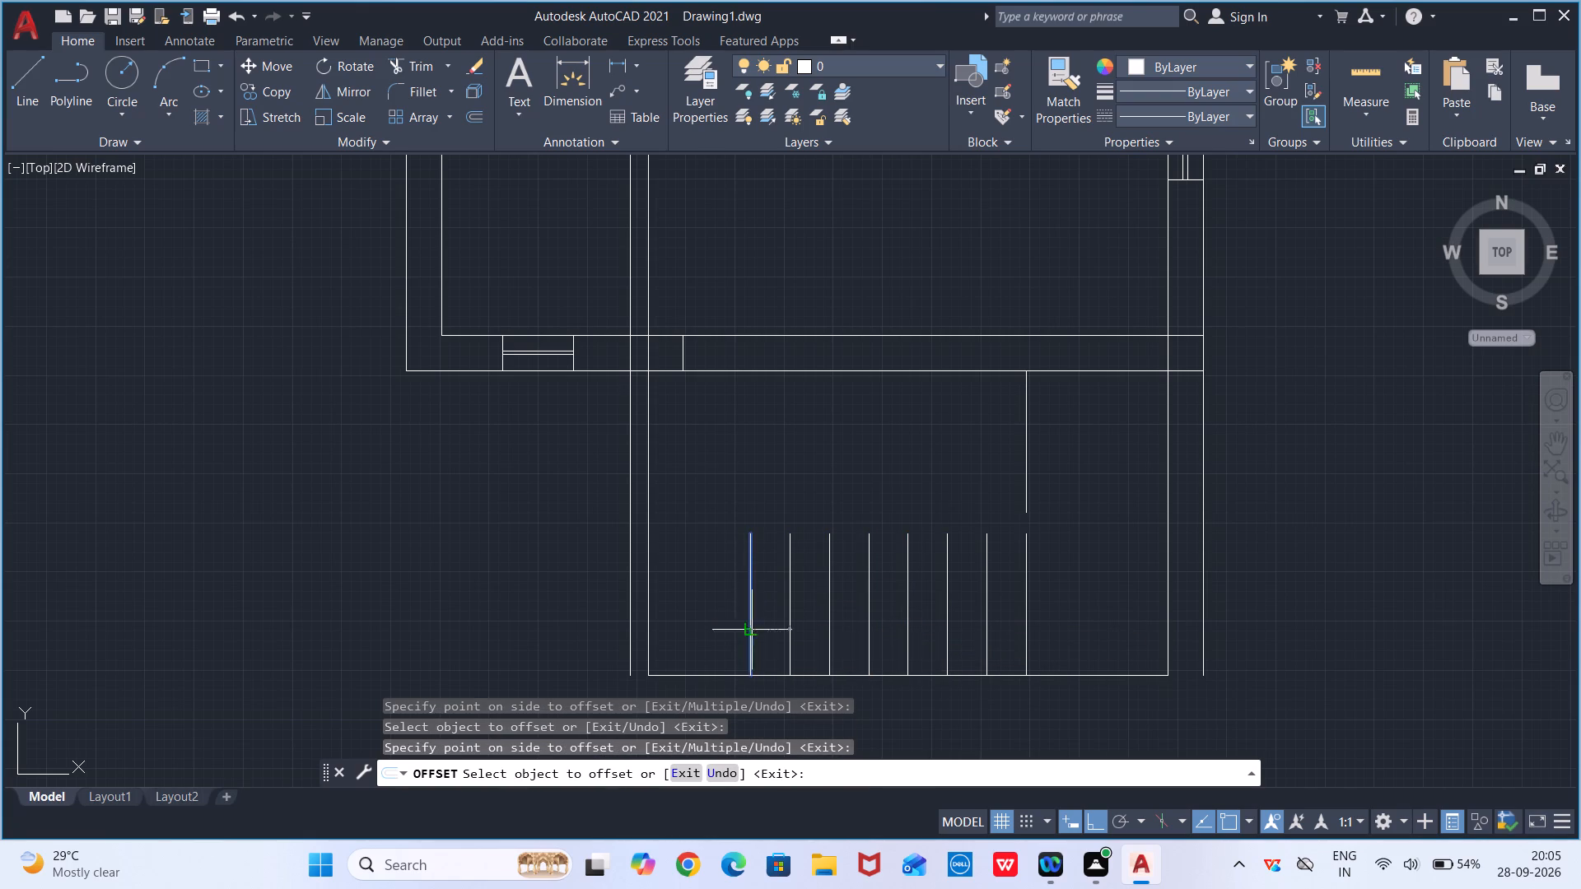
click(716, 630)
click(711, 630)
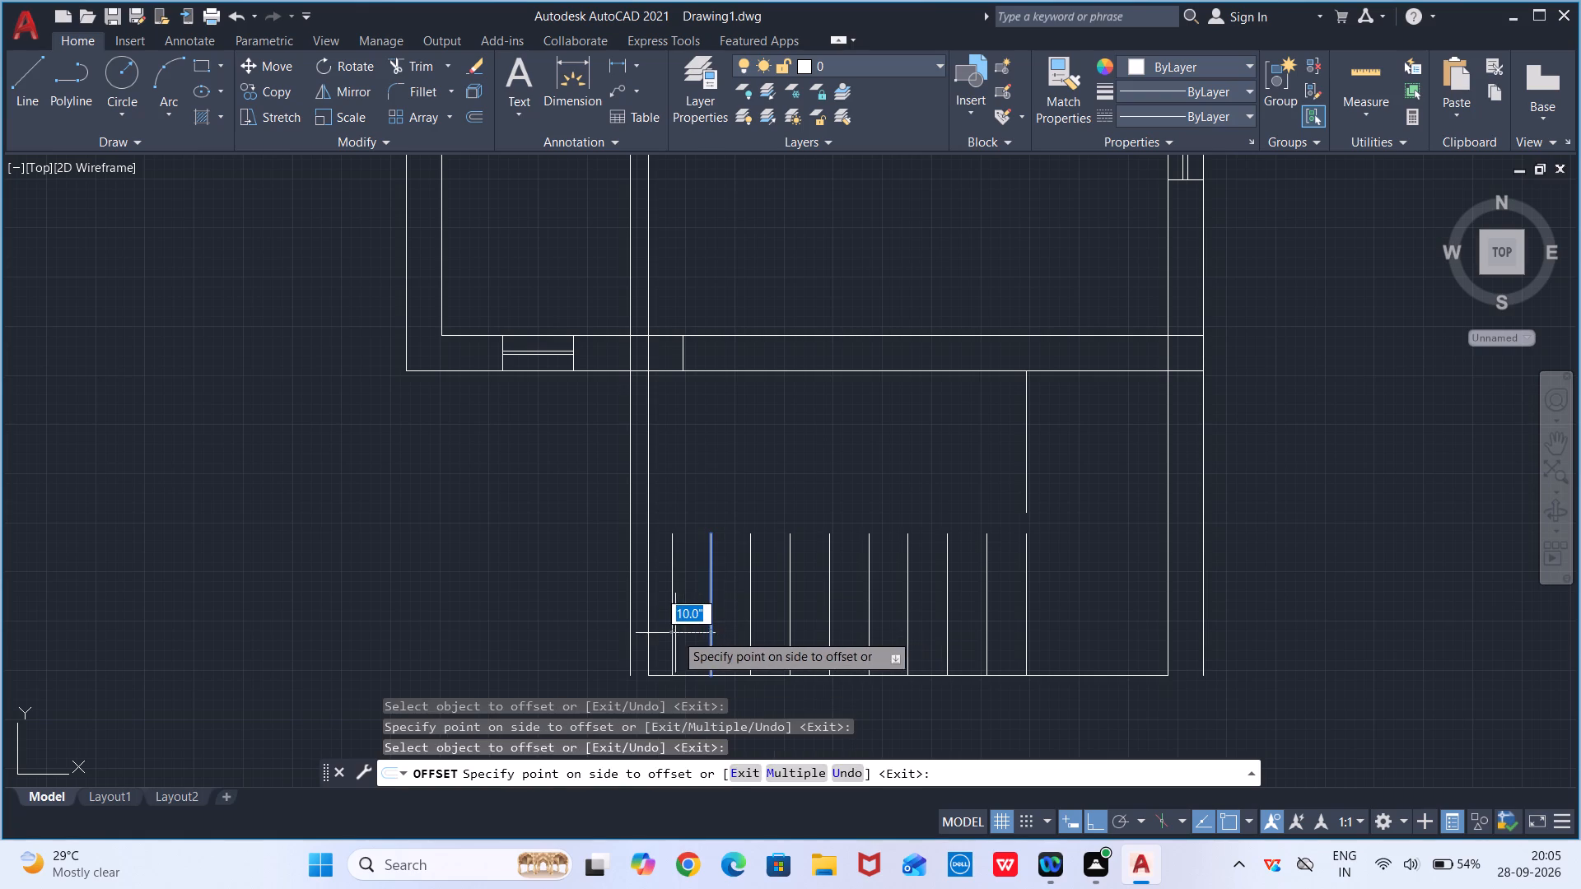
click(671, 632)
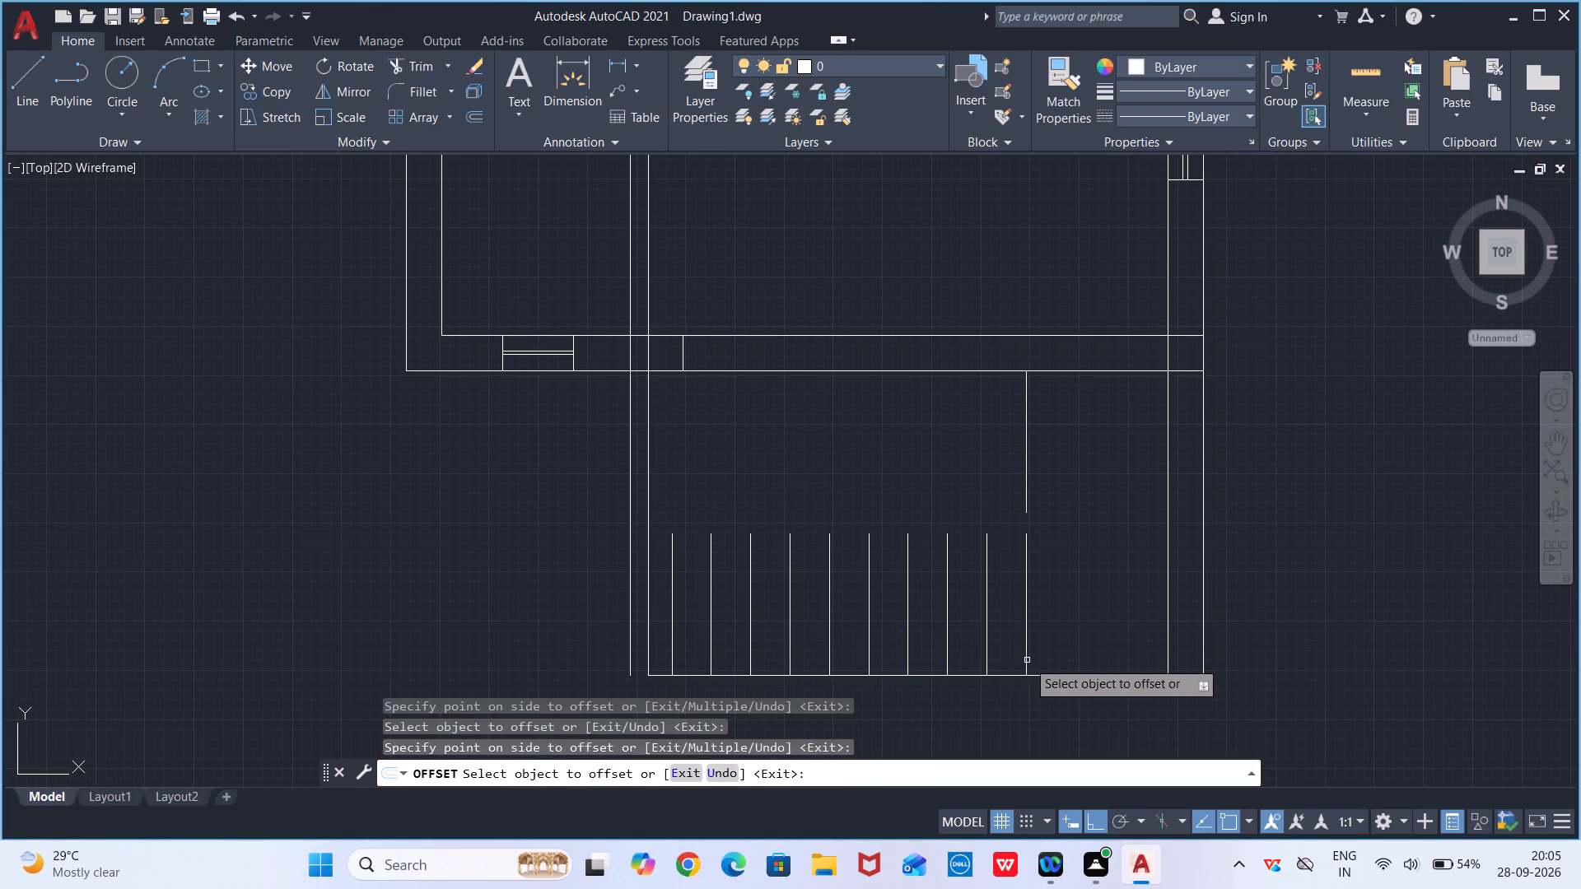
Offset the upper flight's 3' vertical line in successive 10" intervals toward the left wall, making nine more tread lines.
click(1028, 426)
click(981, 431)
drag(989, 427, 973, 432)
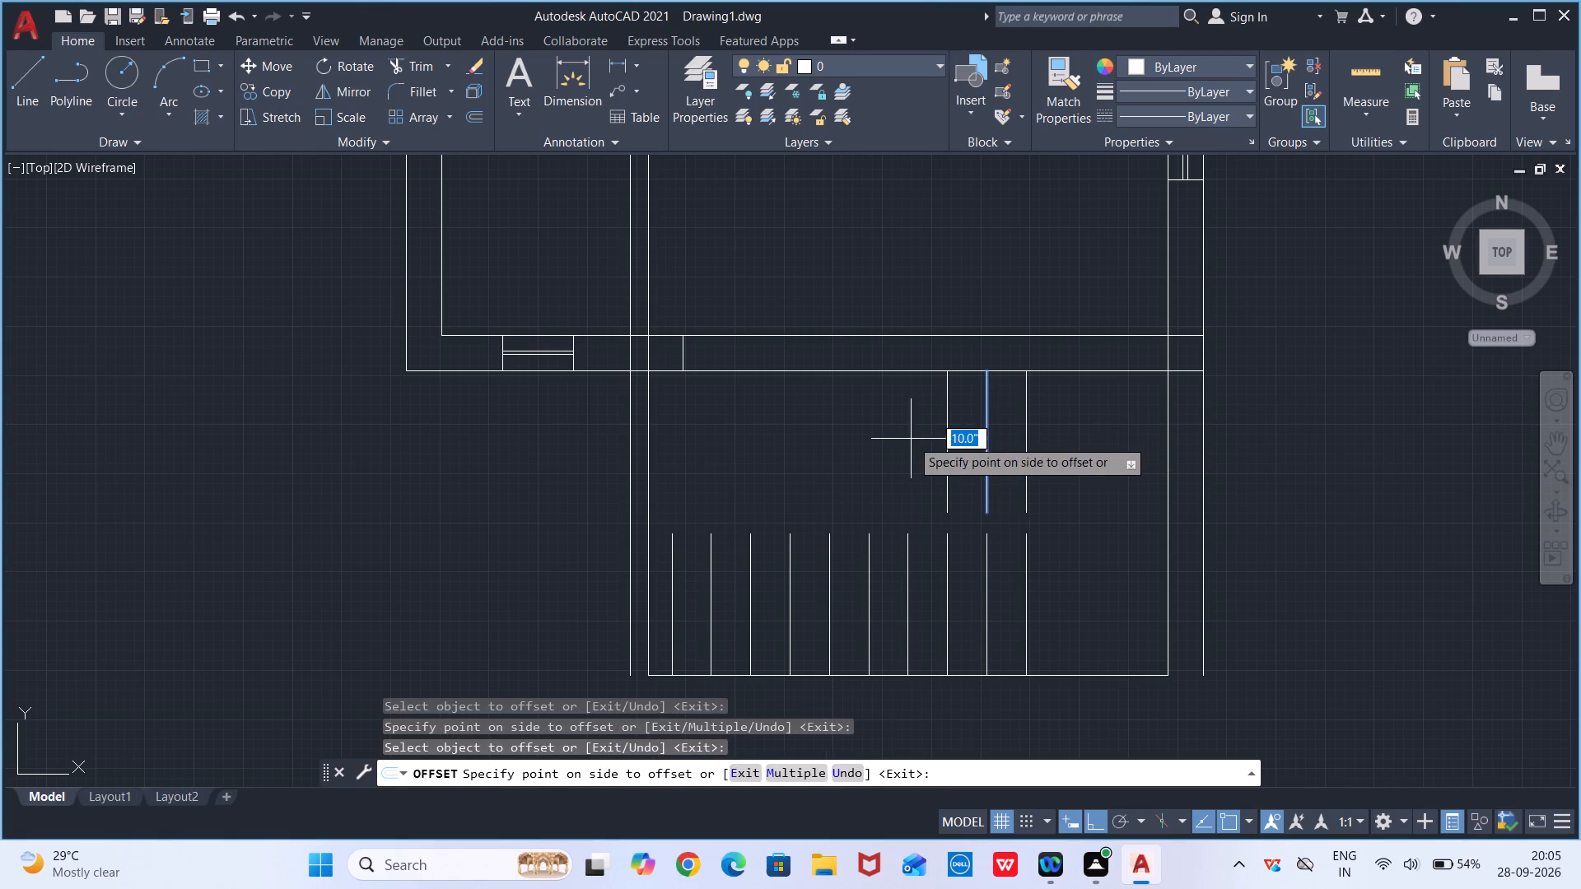
click(911, 439)
drag(948, 430, 937, 434)
click(893, 439)
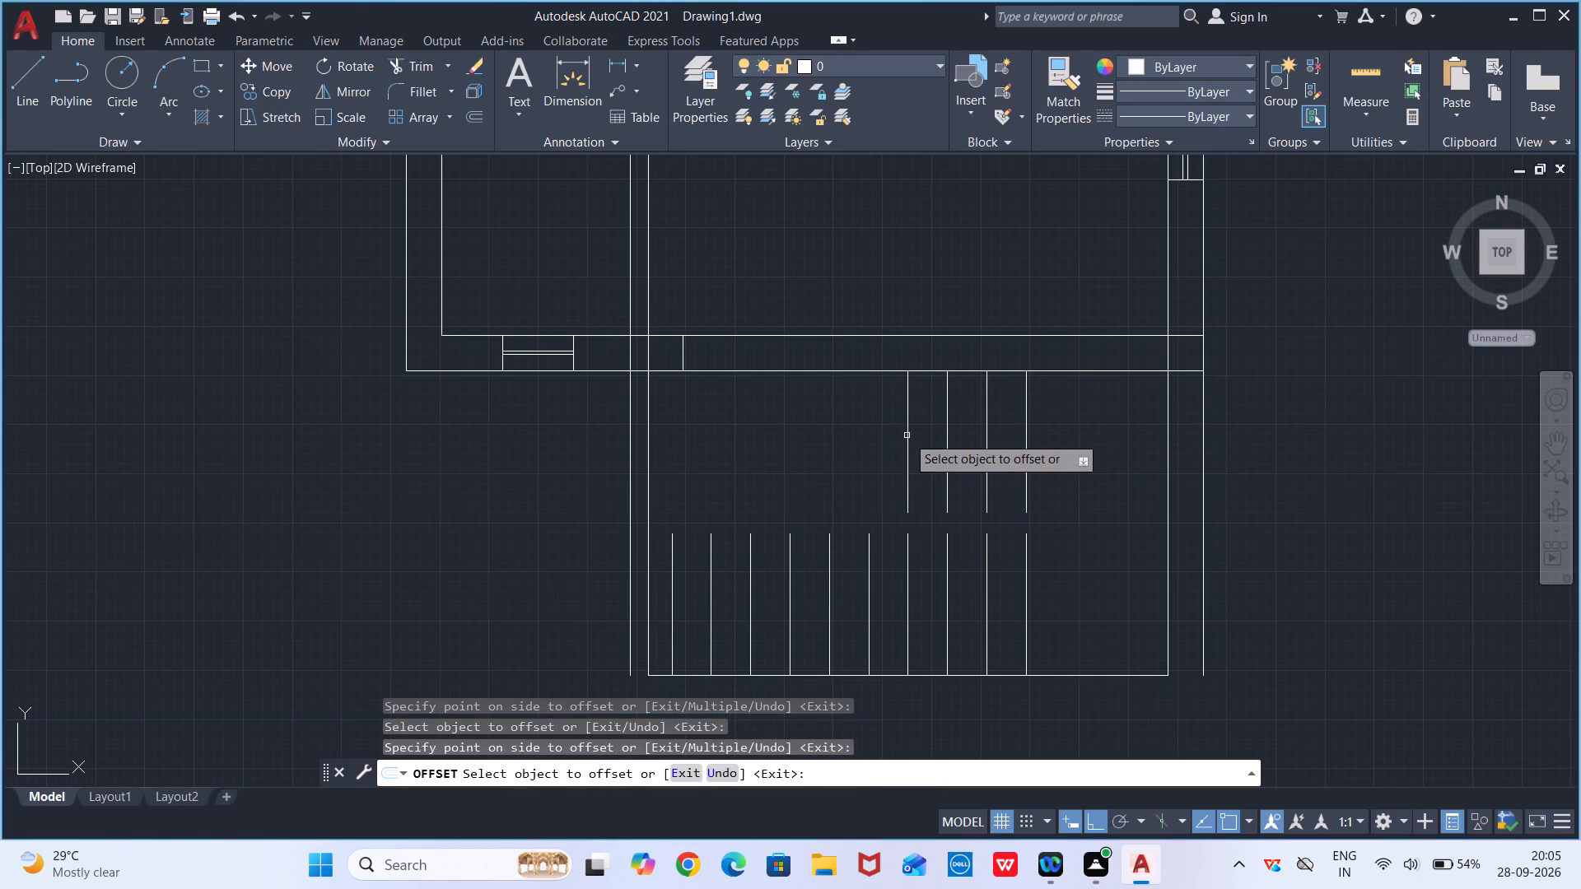
drag(907, 435, 896, 439)
click(872, 443)
click(868, 444)
click(839, 443)
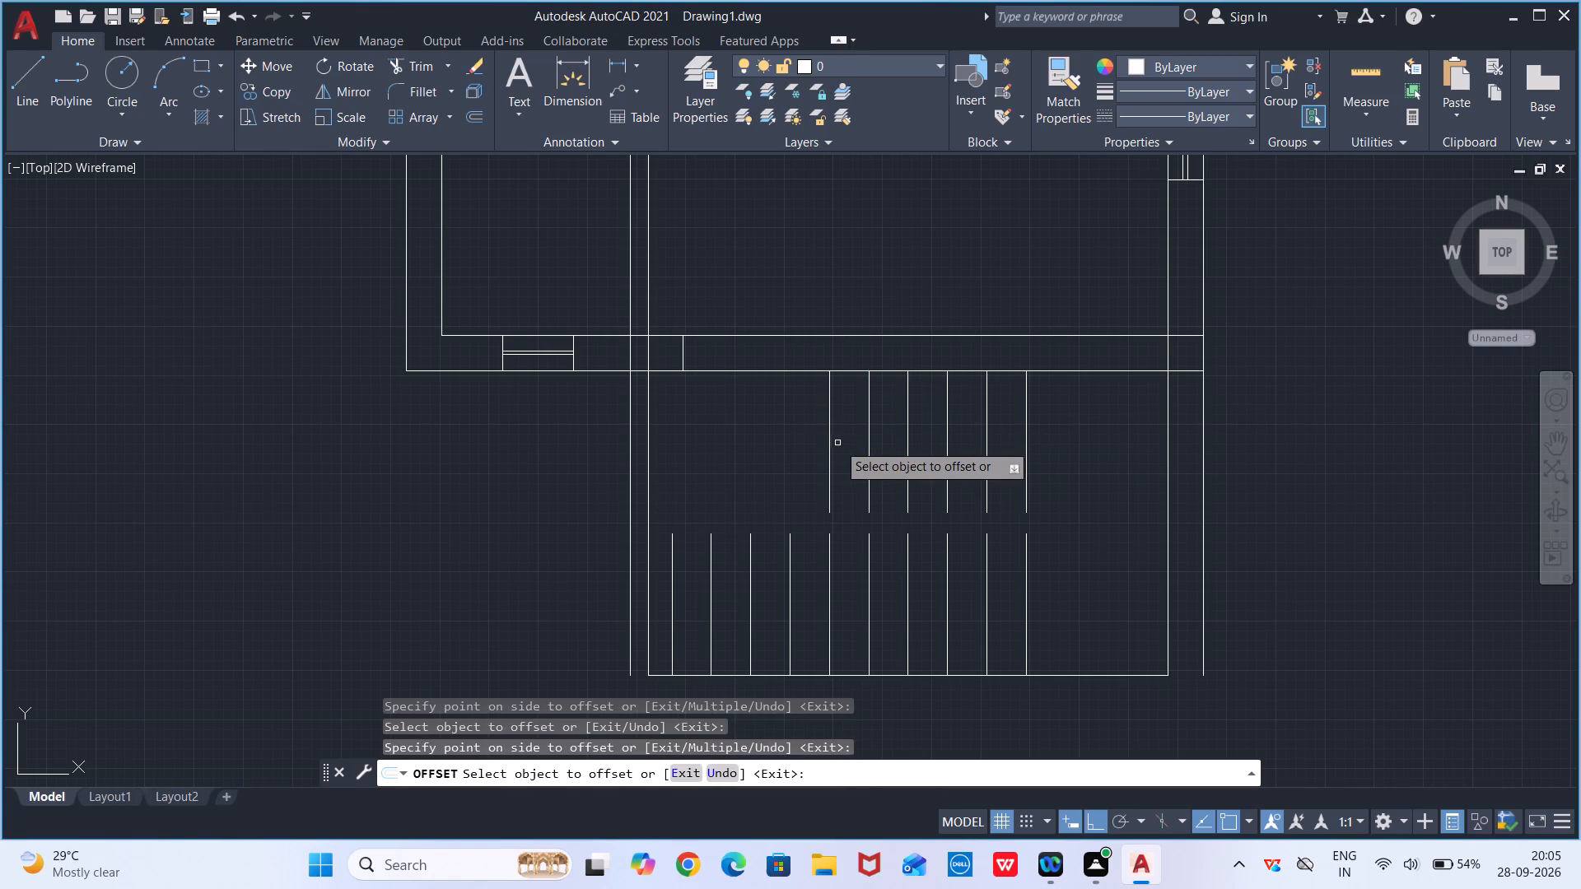
click(829, 445)
click(814, 448)
click(790, 454)
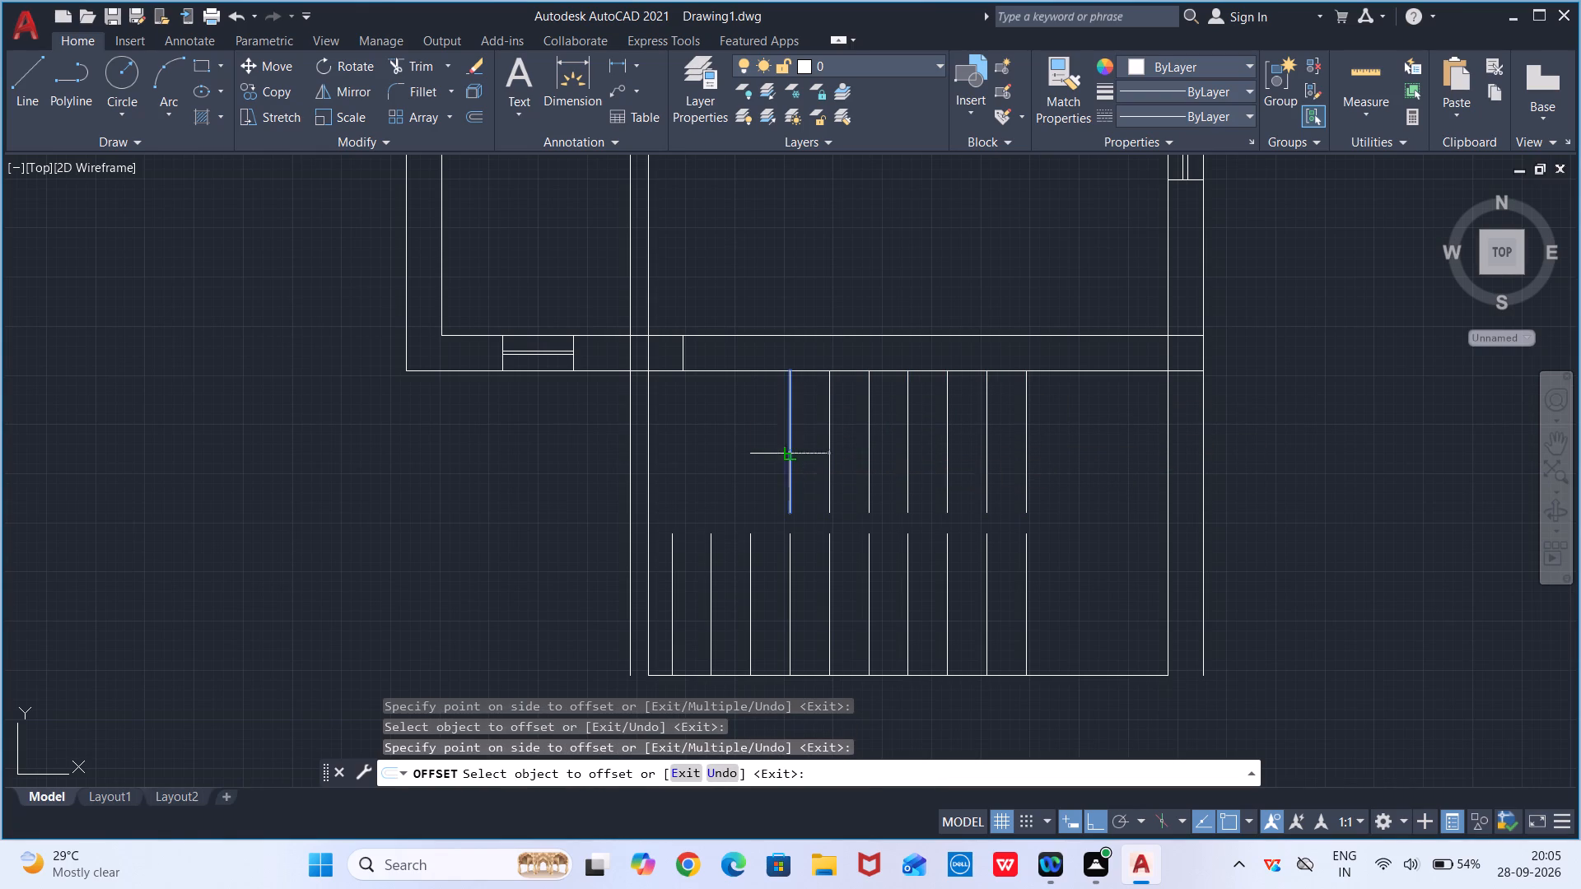
click(772, 458)
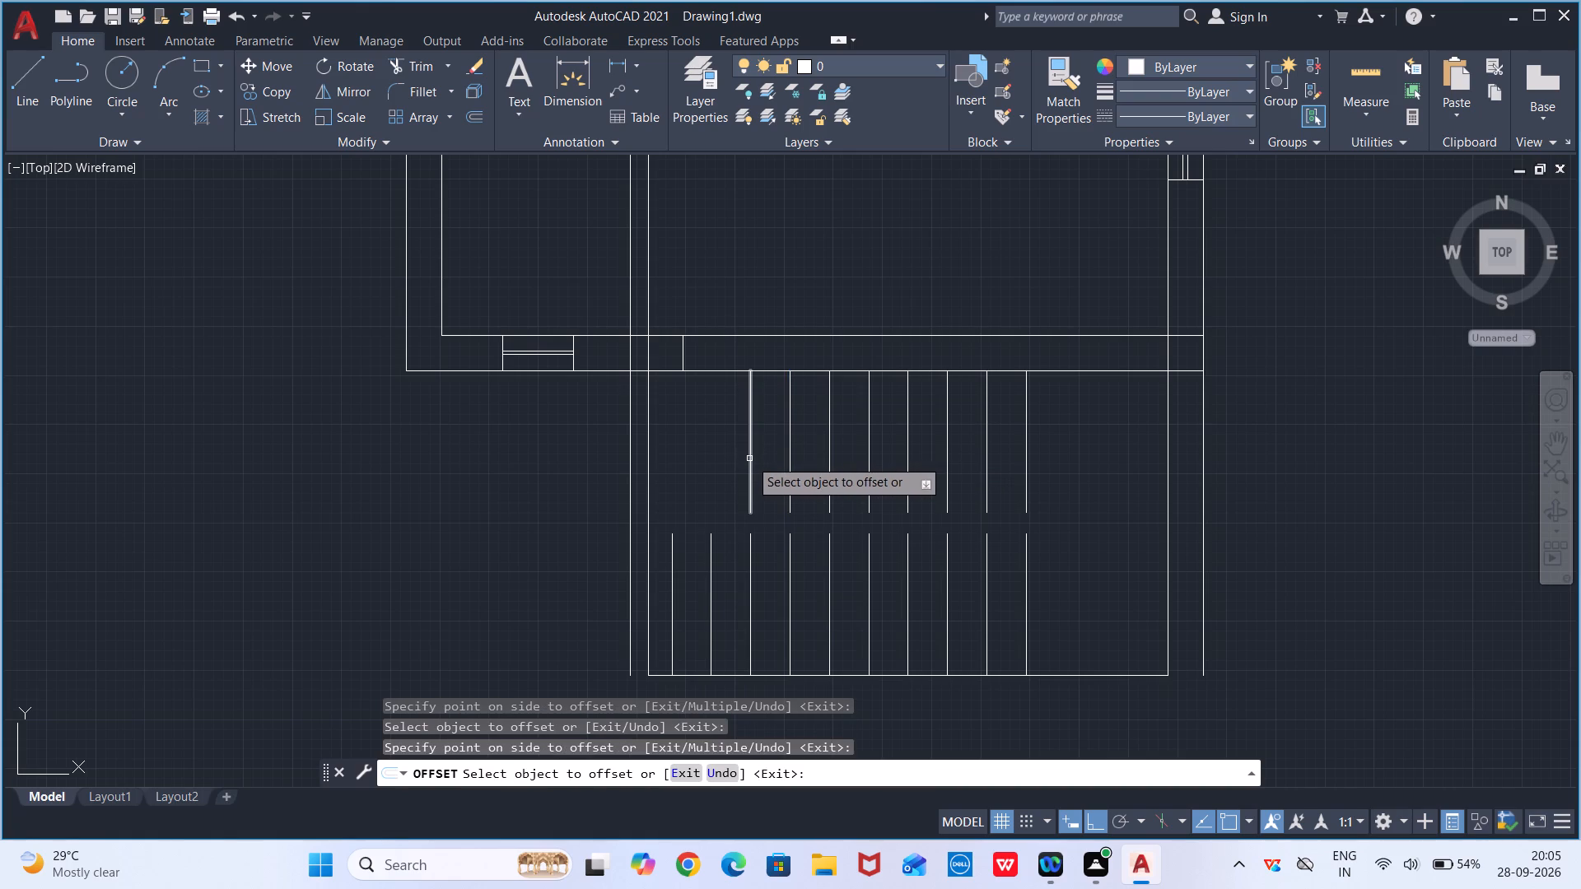
drag(749, 458, 741, 461)
drag(735, 462, 728, 464)
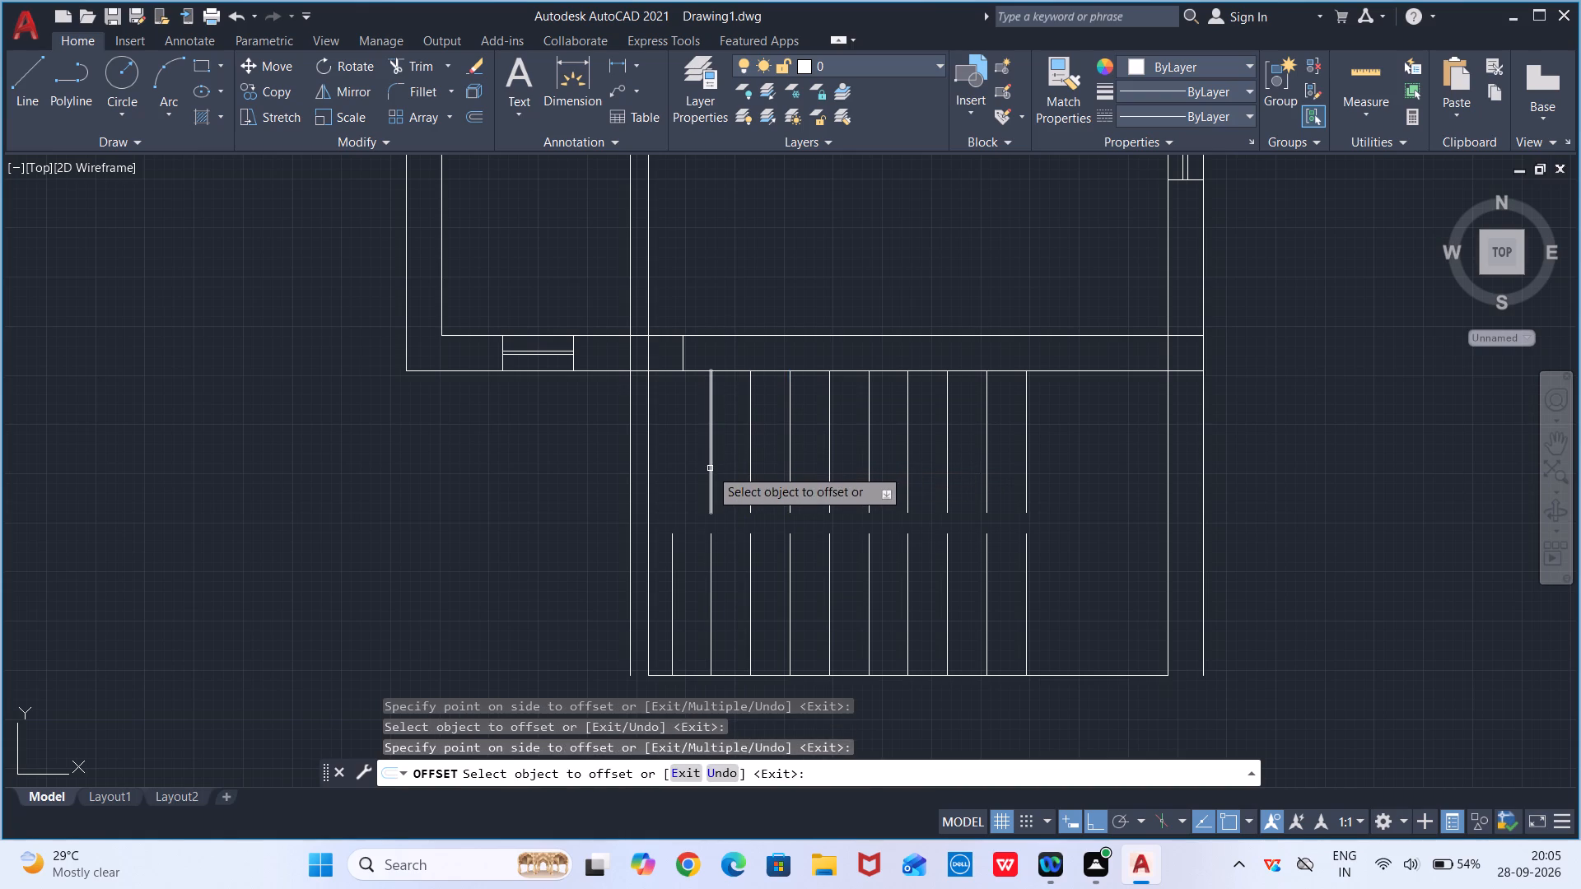
click(710, 468)
click(690, 472)
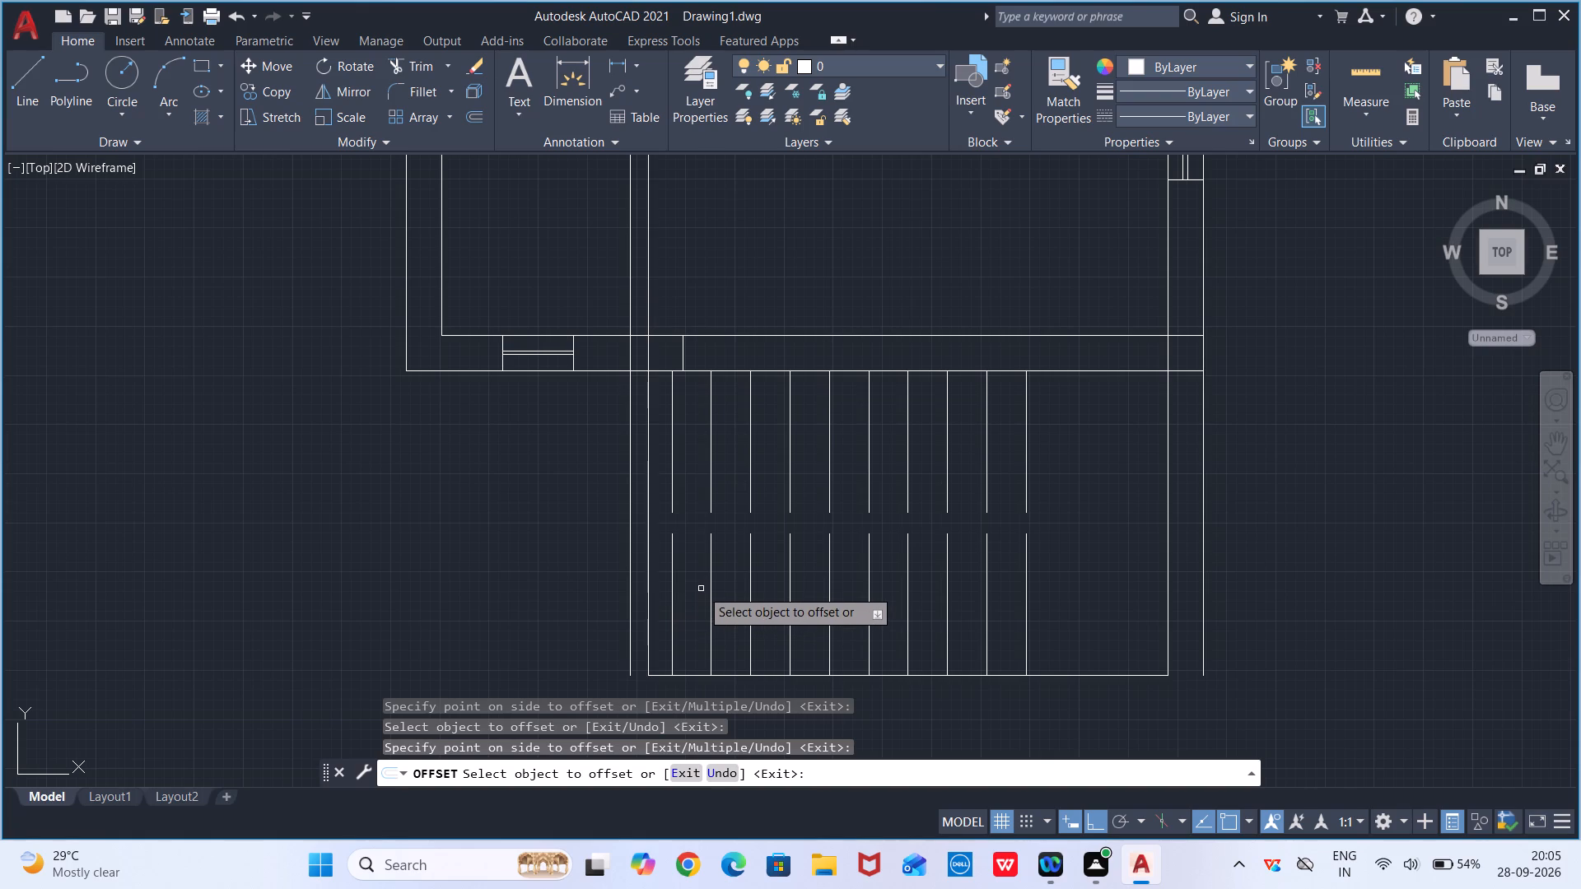
key(Escape)
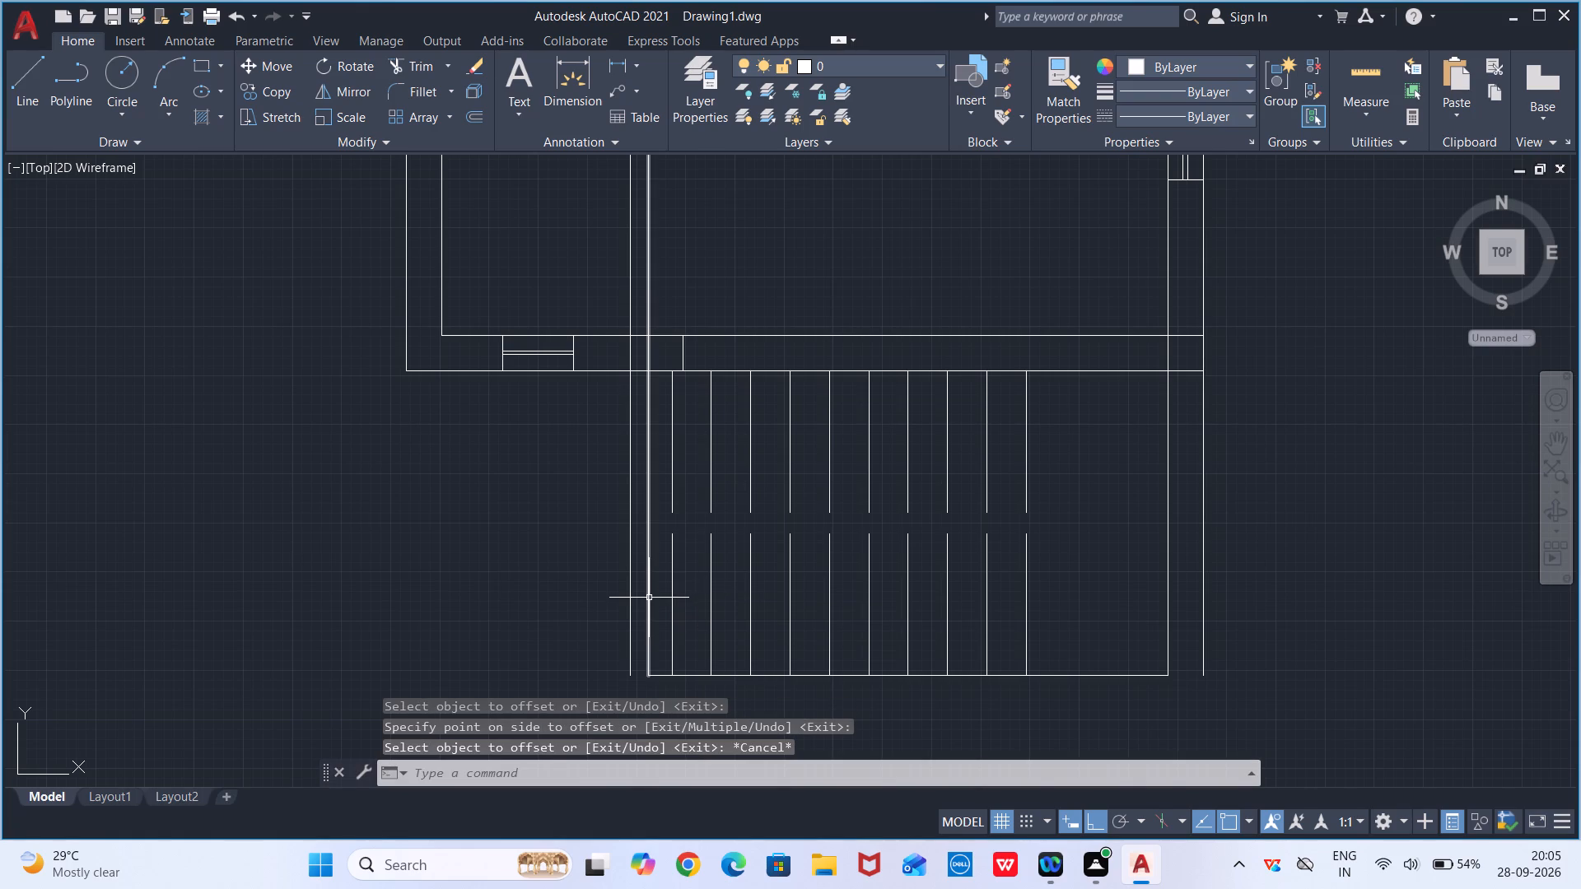
Delete the inner of the two vertical wall lines along the stair bay's left side.
click(648, 595)
key(Delete)
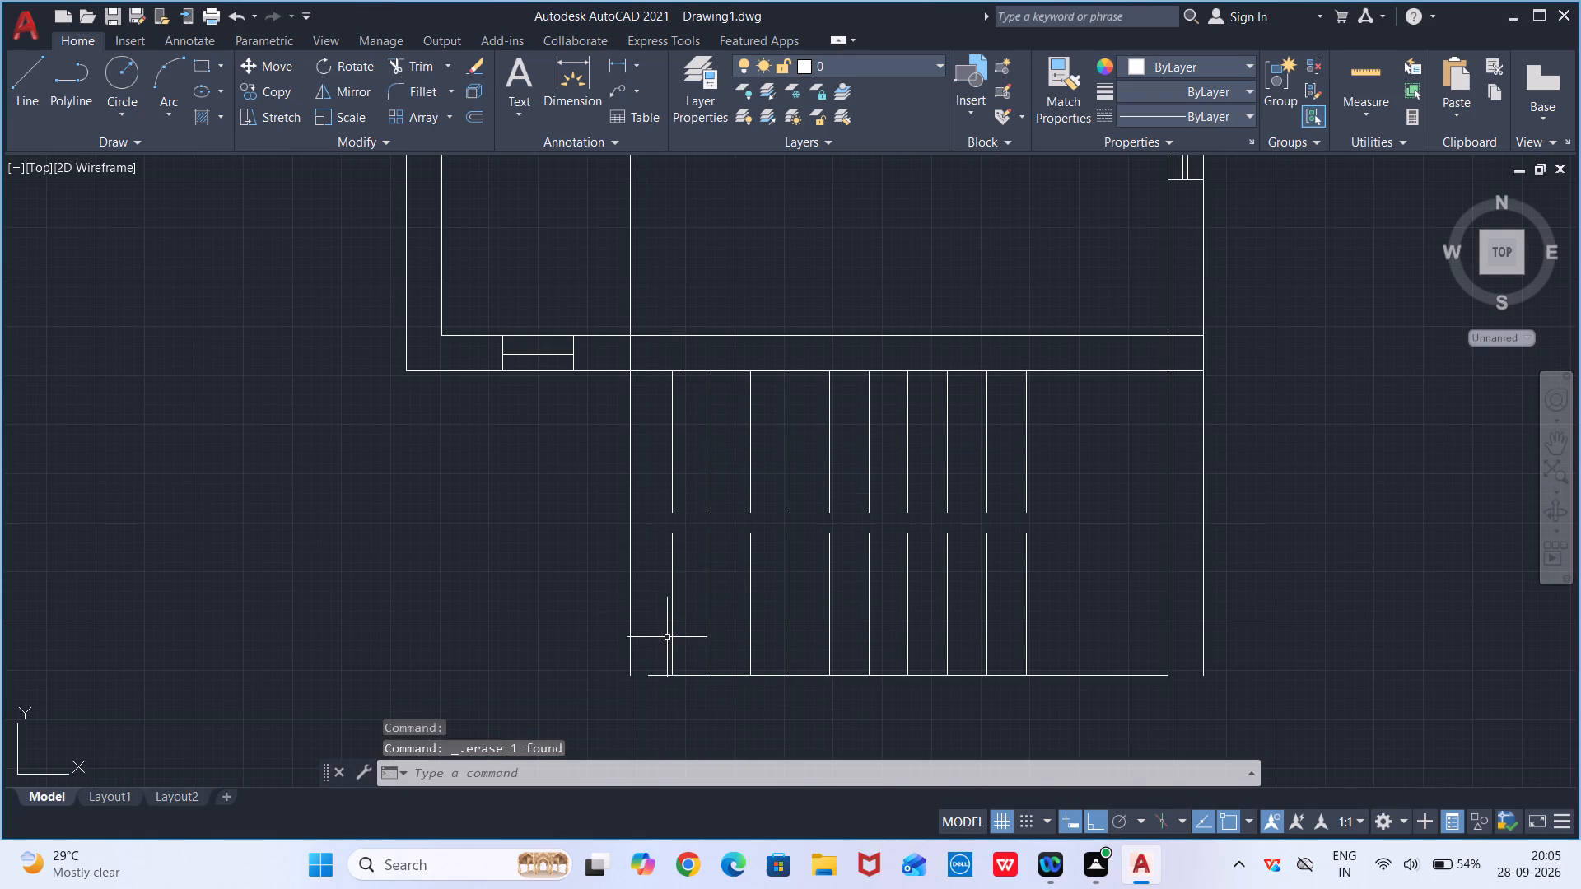
Extend the stair bay's bottom line to the remaining vertical wall line on its left side.
key(e)
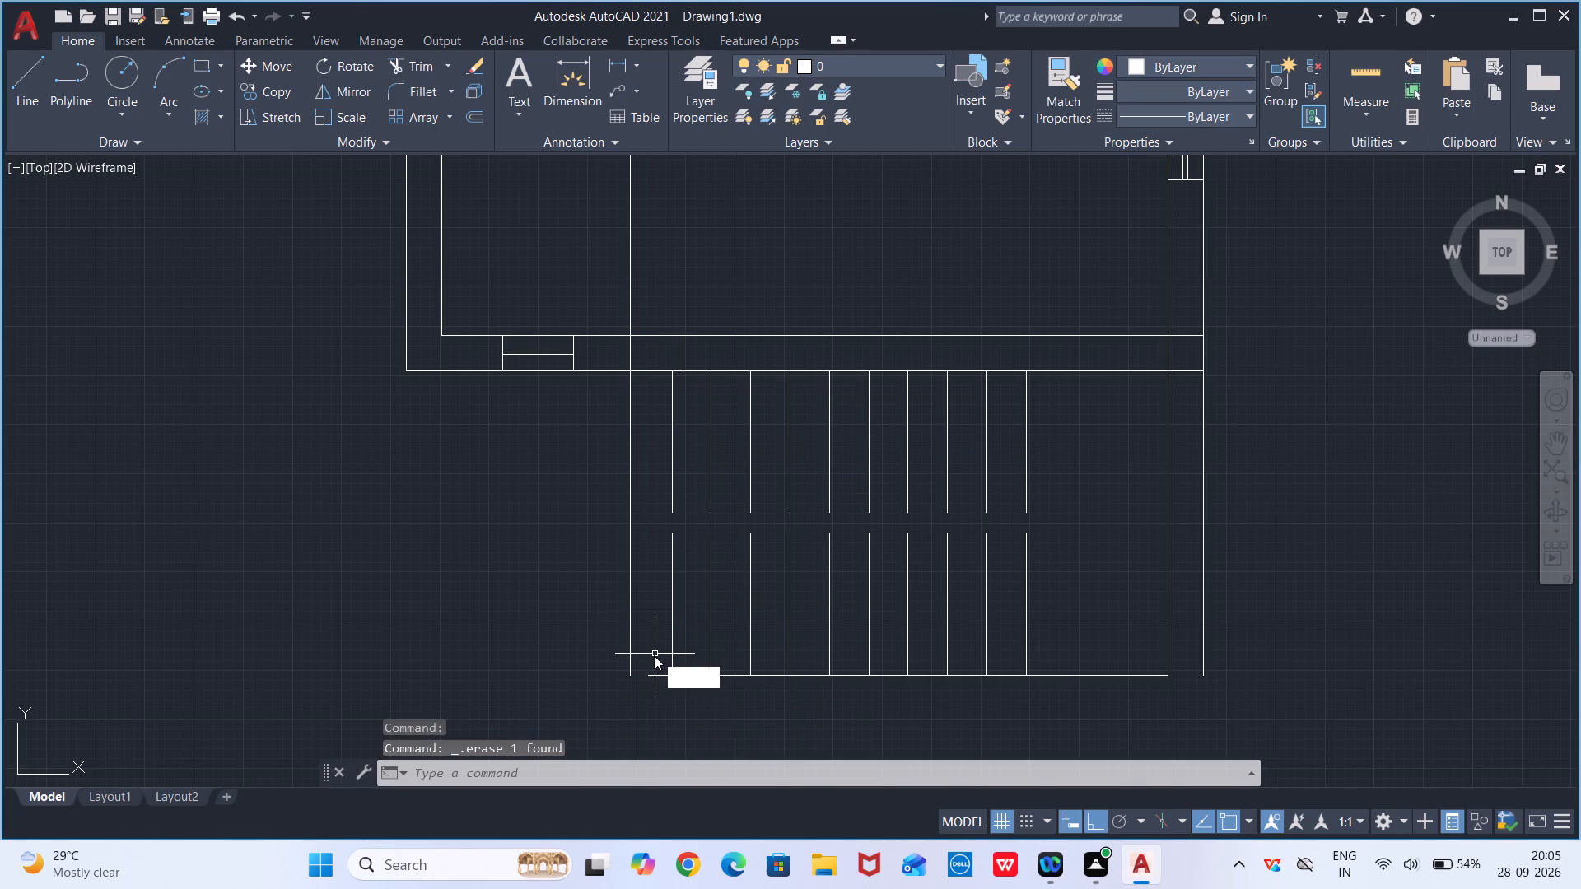
key(x)
key(Return)
click(654, 675)
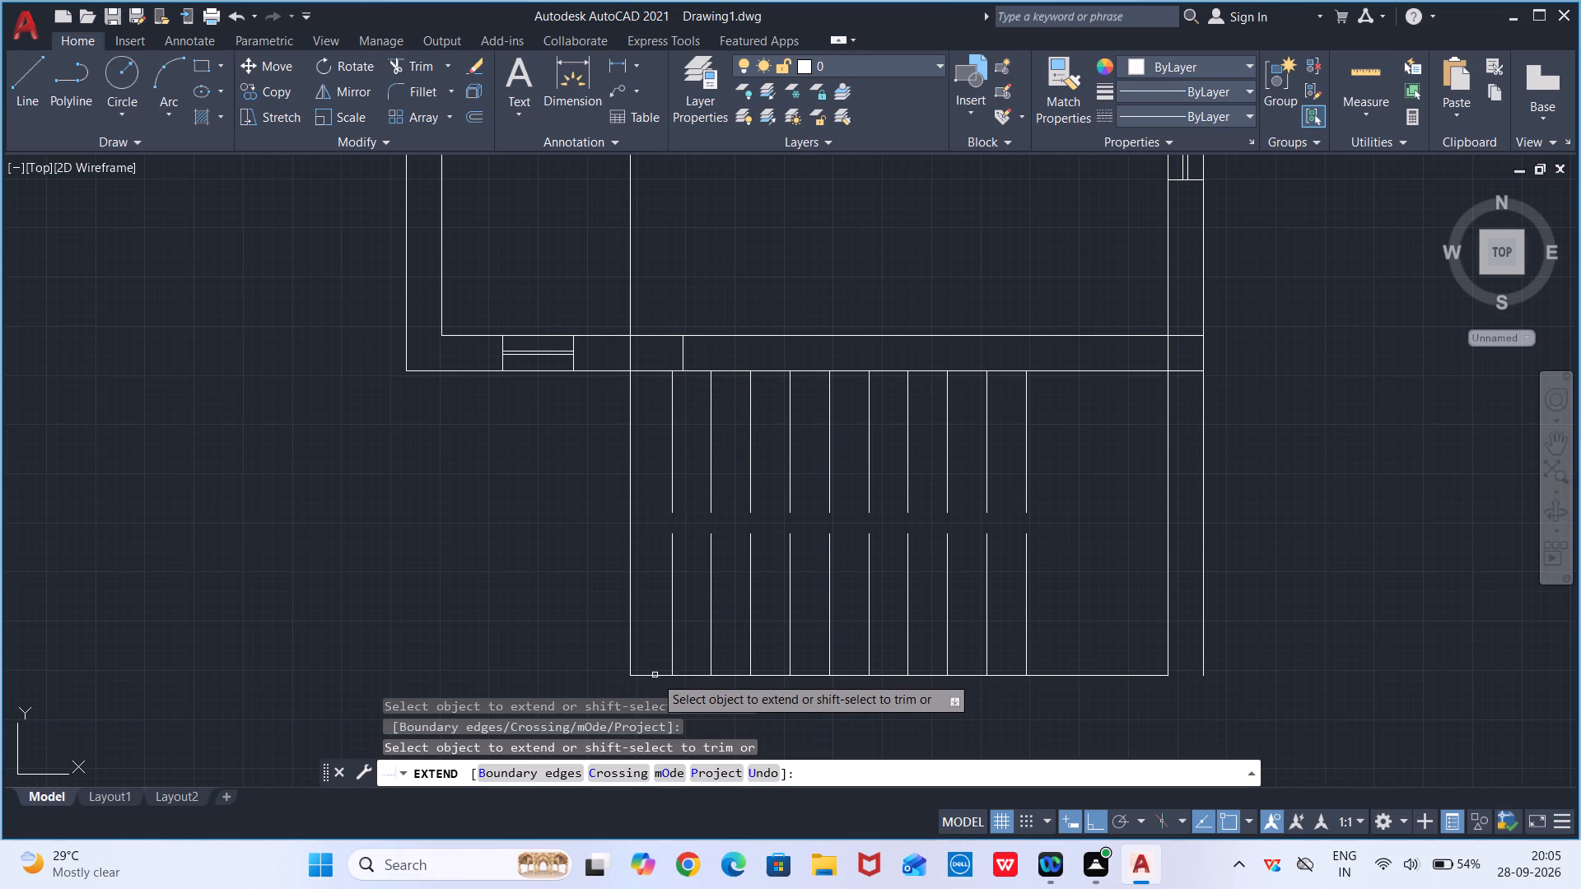
key(Escape)
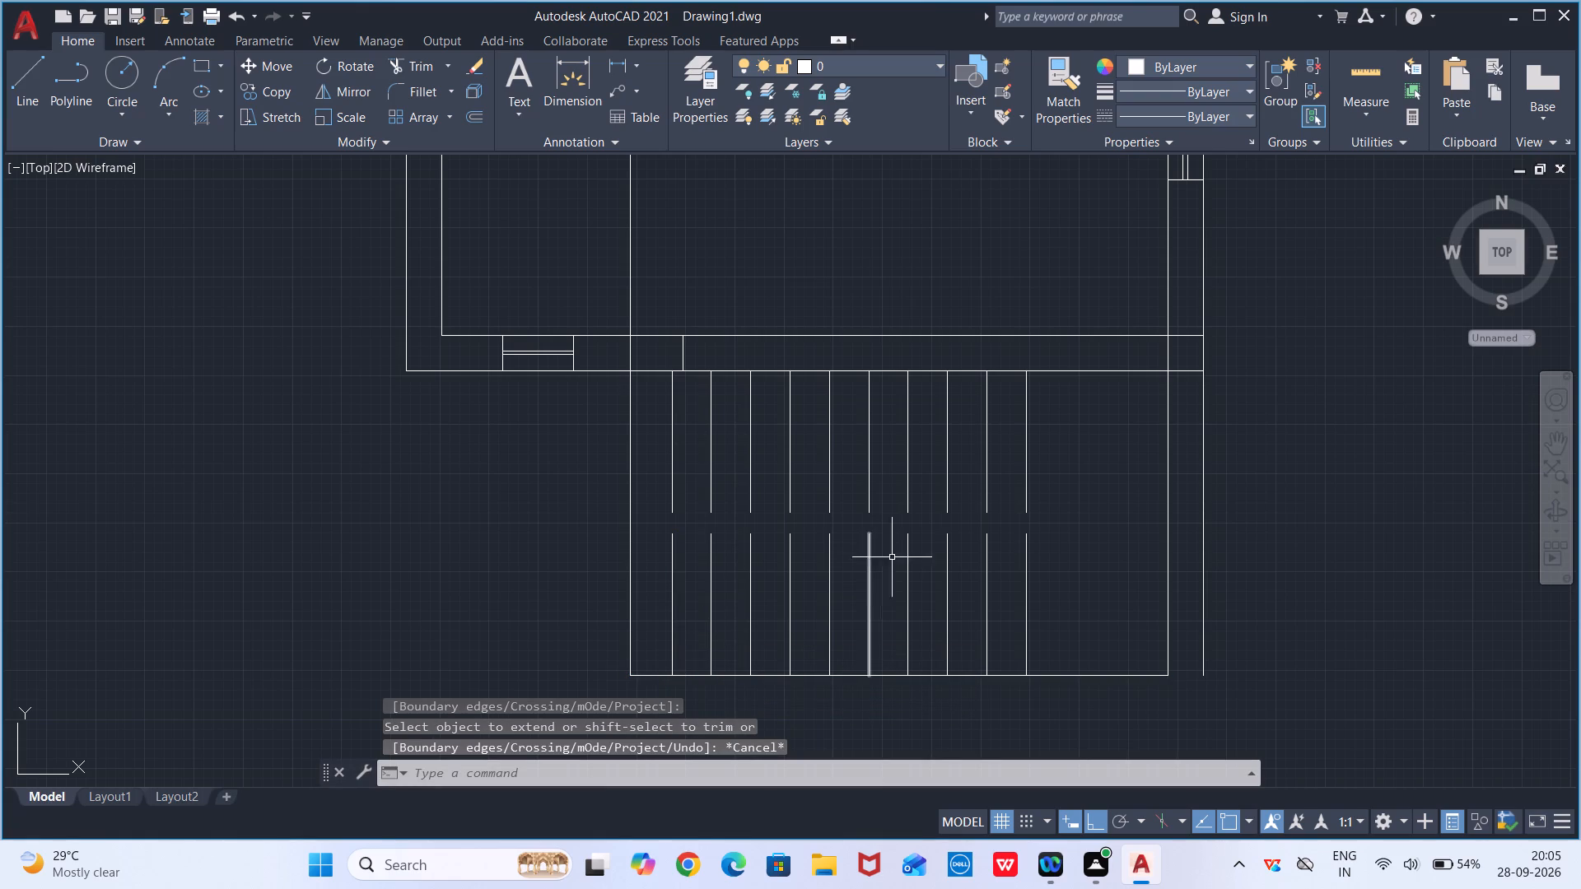
Draw a closed chain of four lines in the gap between the flights, linking and crossing between the outermost tread ends.
key(l)
key(Return)
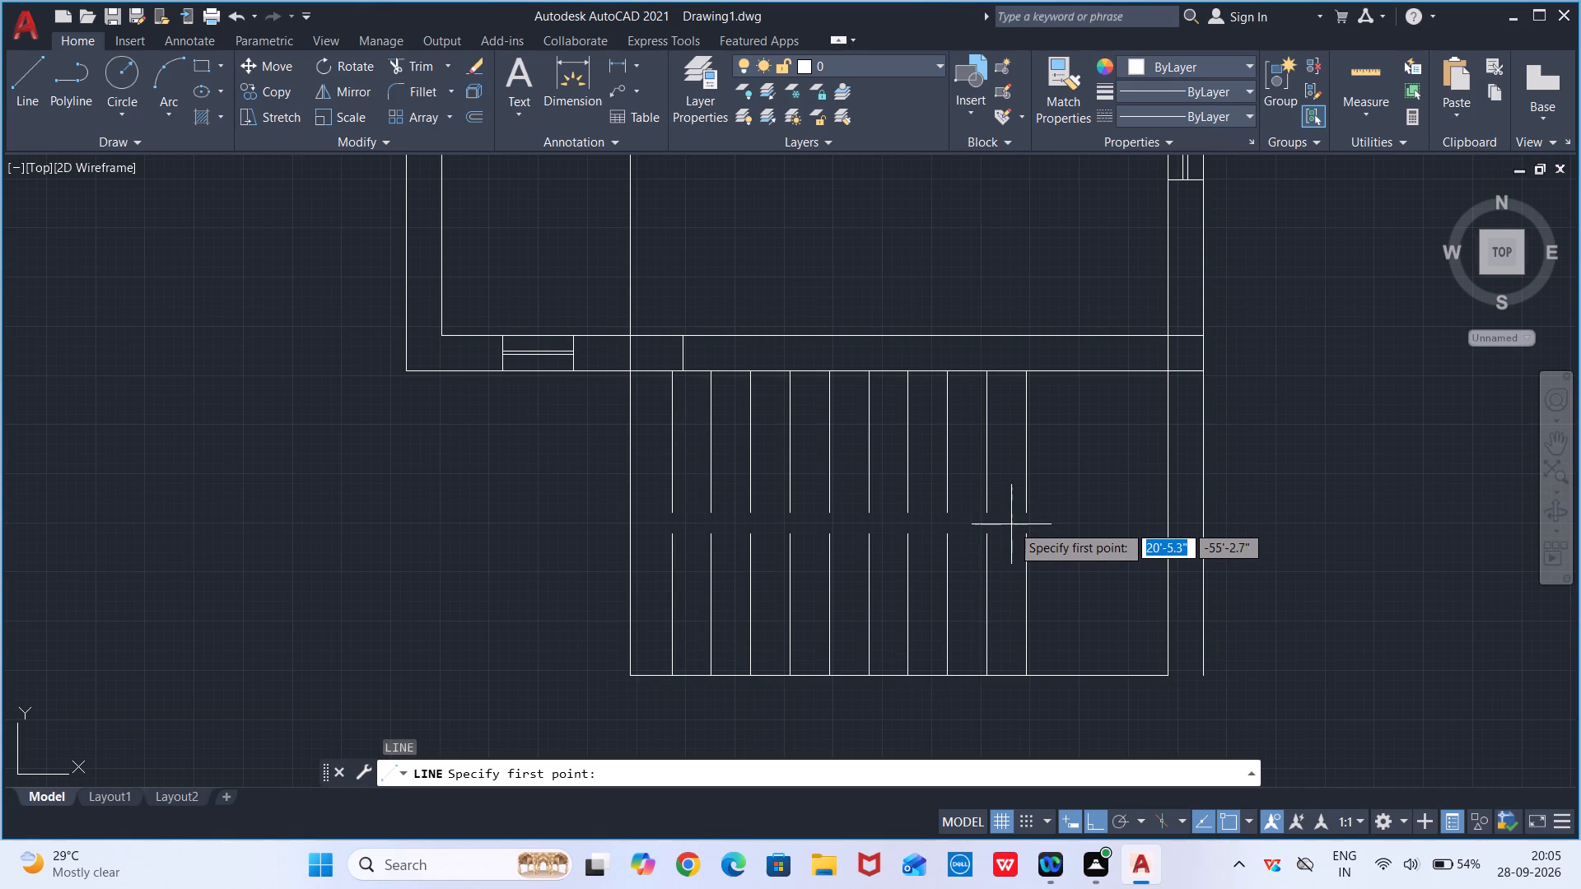
click(671, 510)
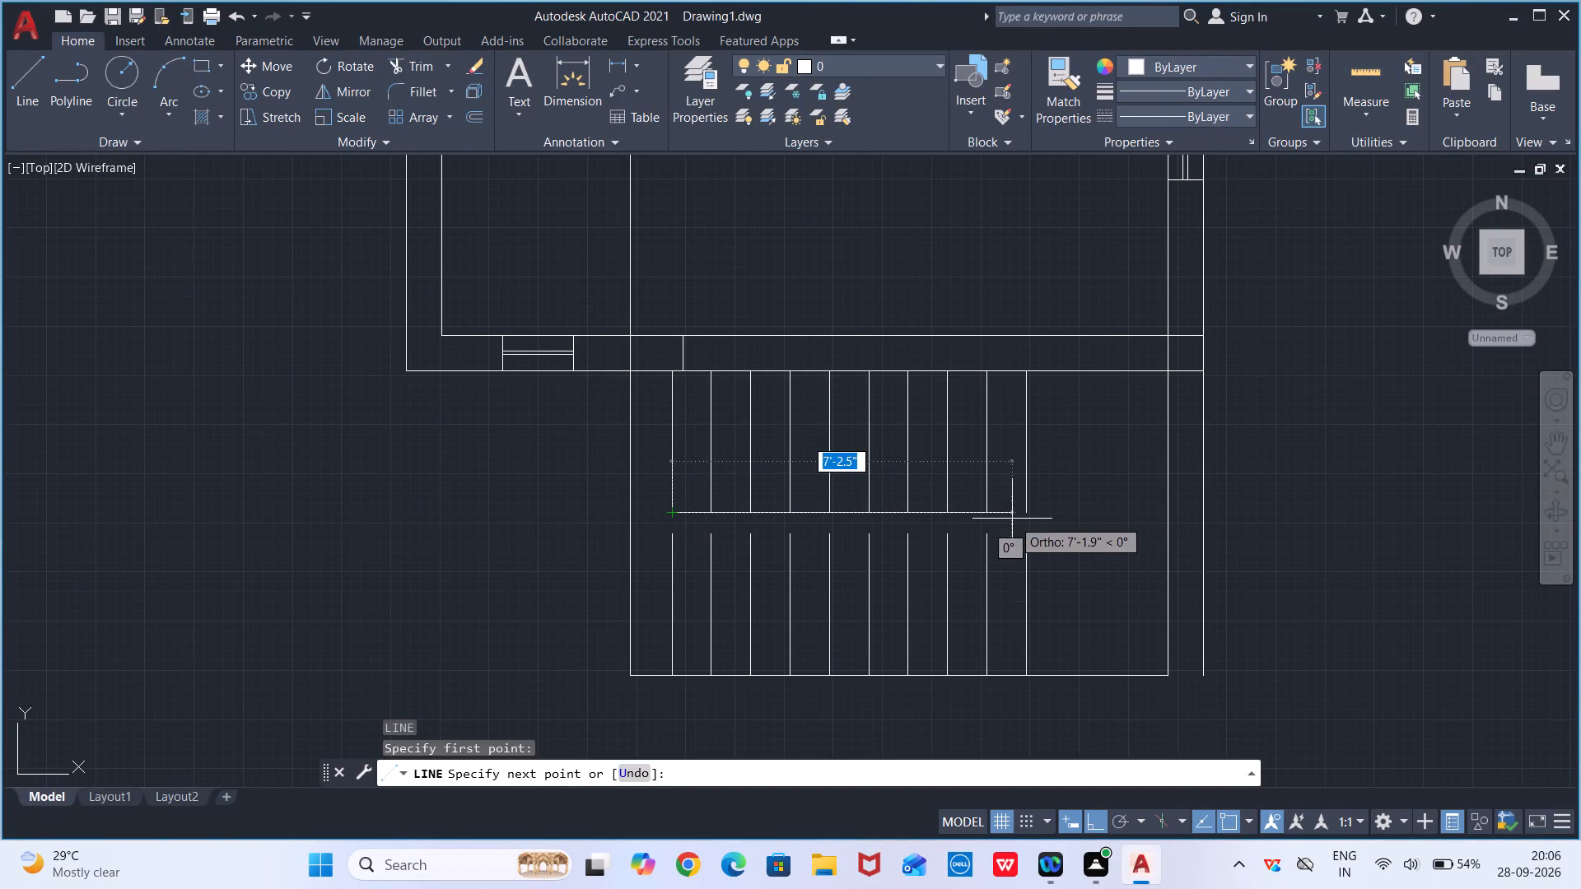
click(1029, 501)
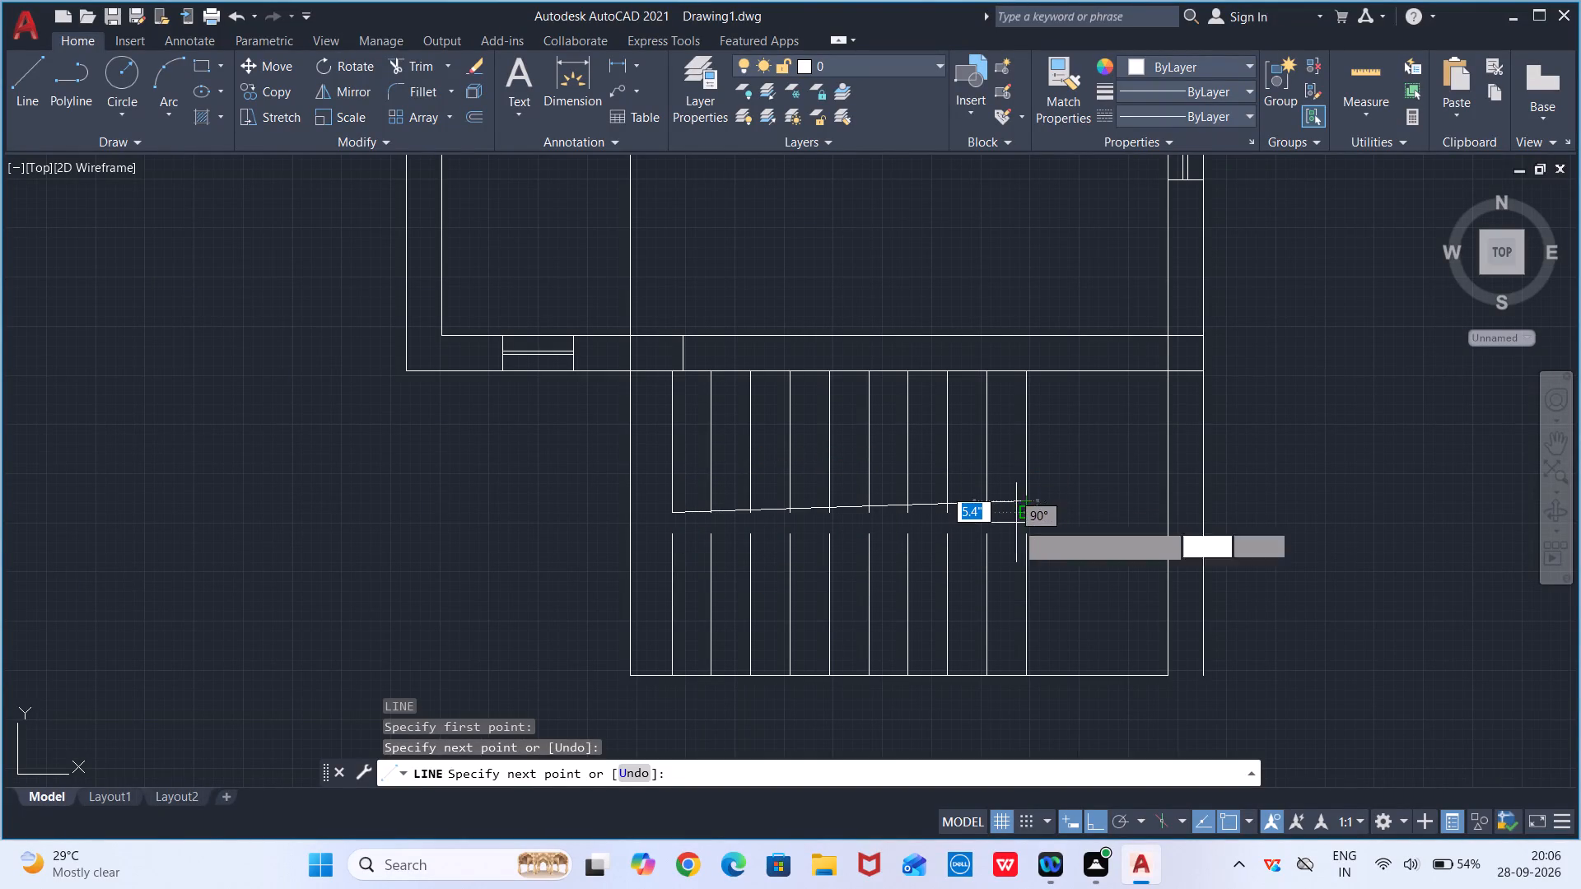
click(674, 533)
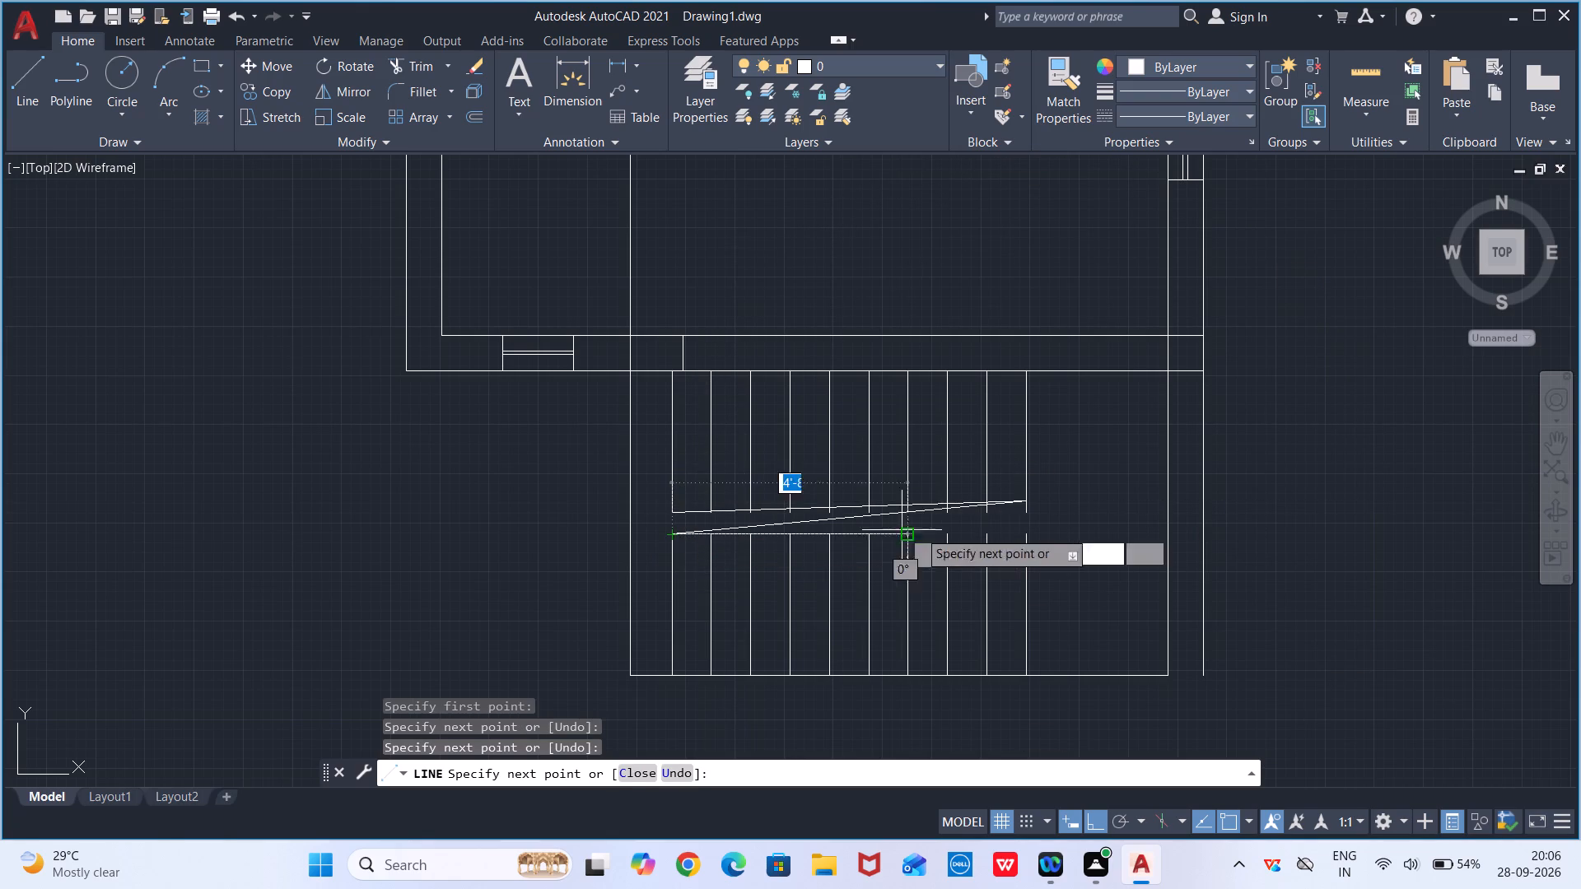
click(1024, 527)
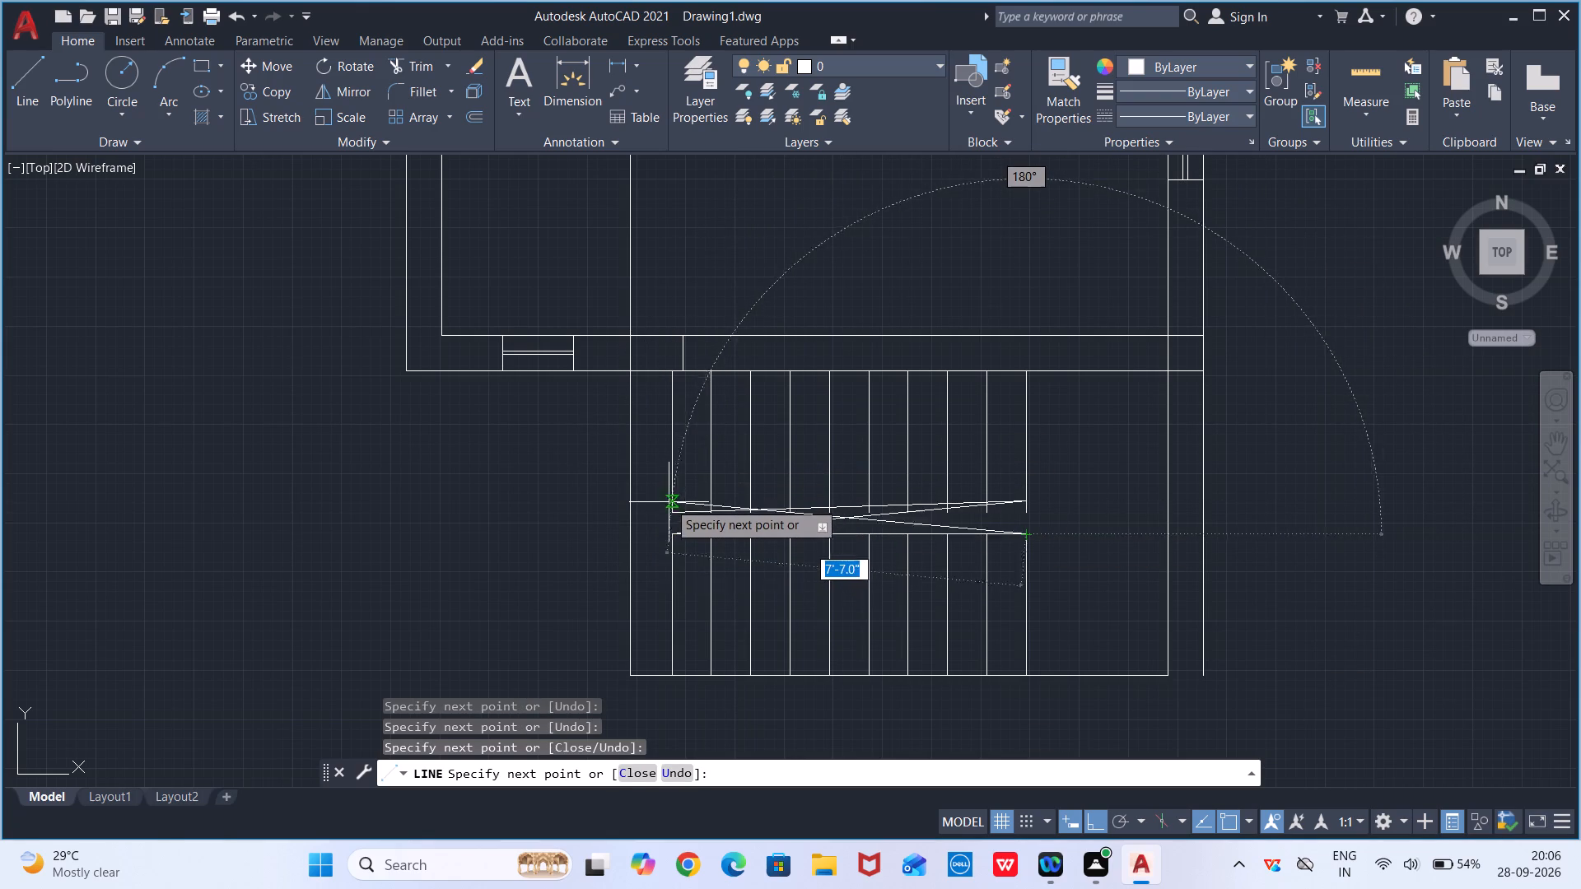
click(674, 509)
key(Escape)
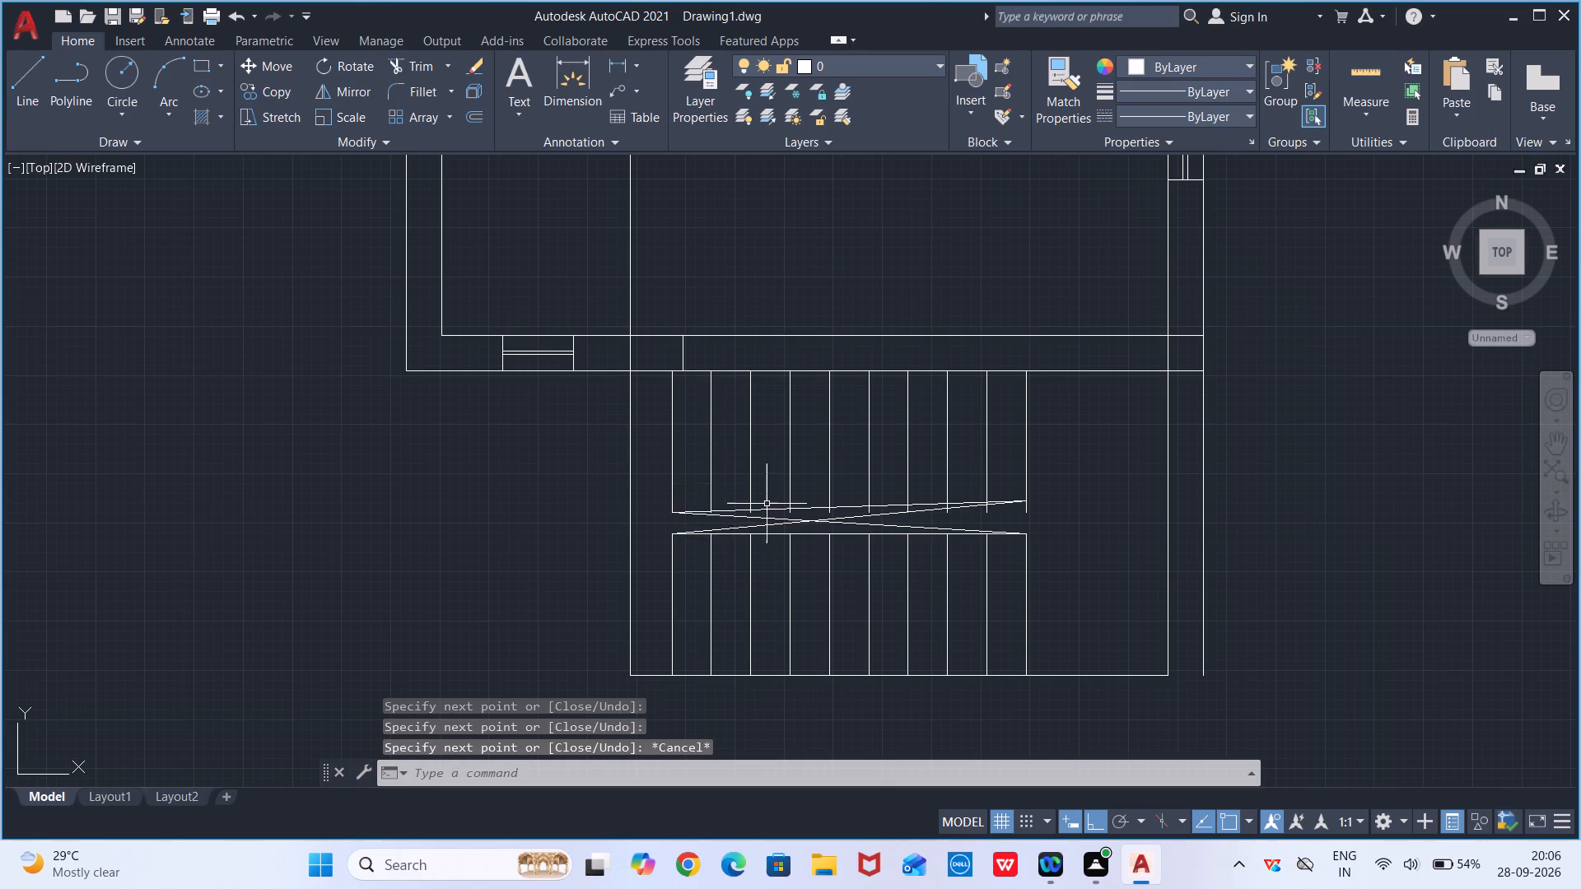
Offset the stair bay's bottom line 9" outward, below the staircase.
scroll(921, 541, down, 1)
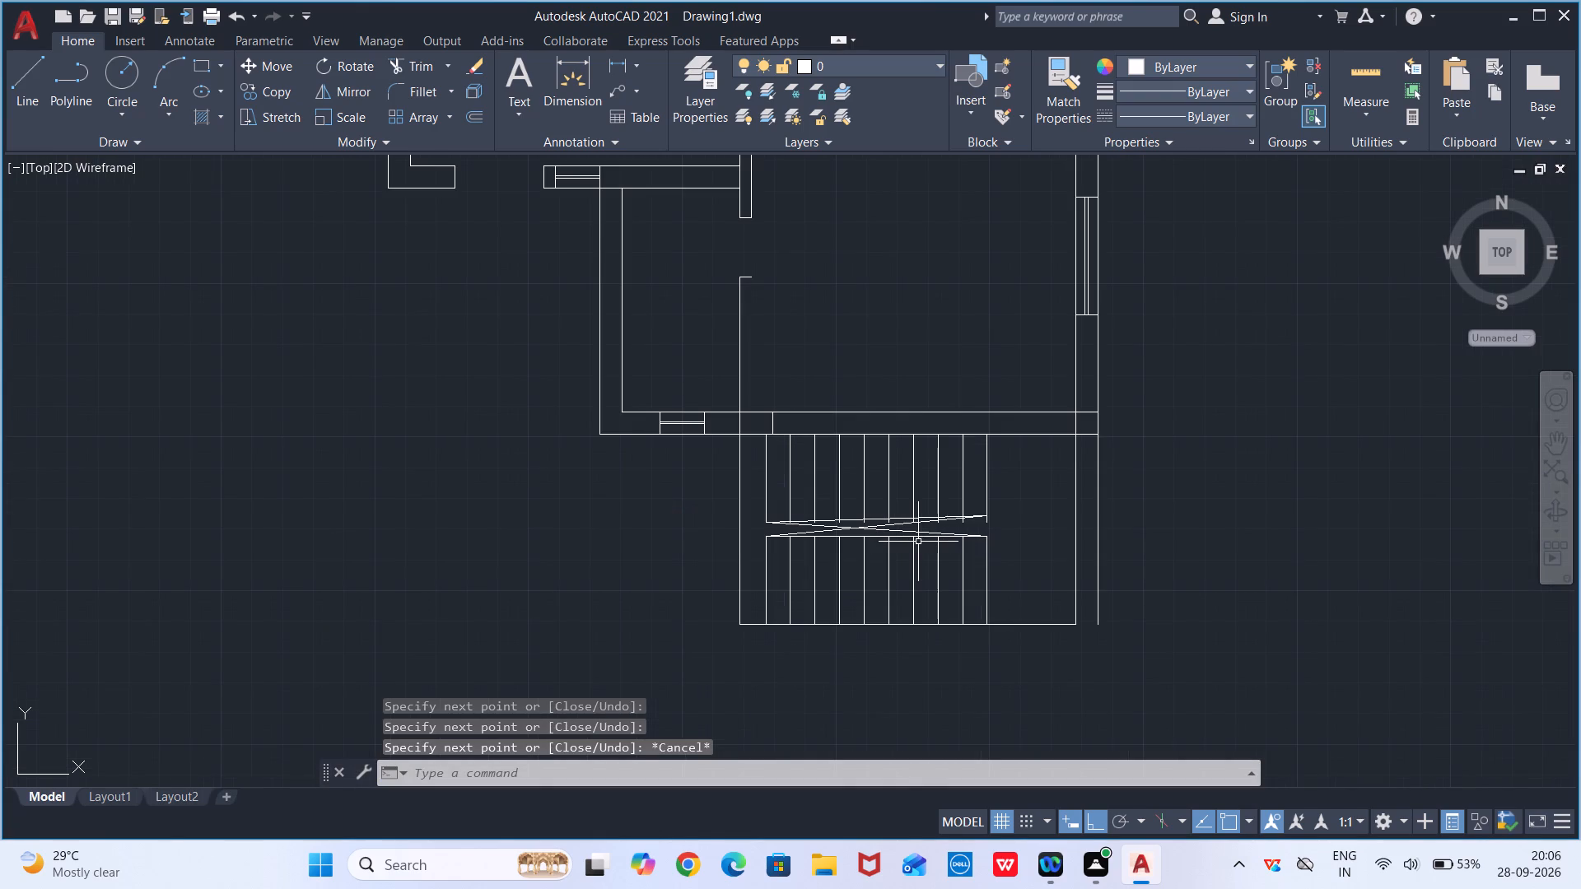
scroll(918, 542, down, 1)
middle_drag(917, 538, 919, 471)
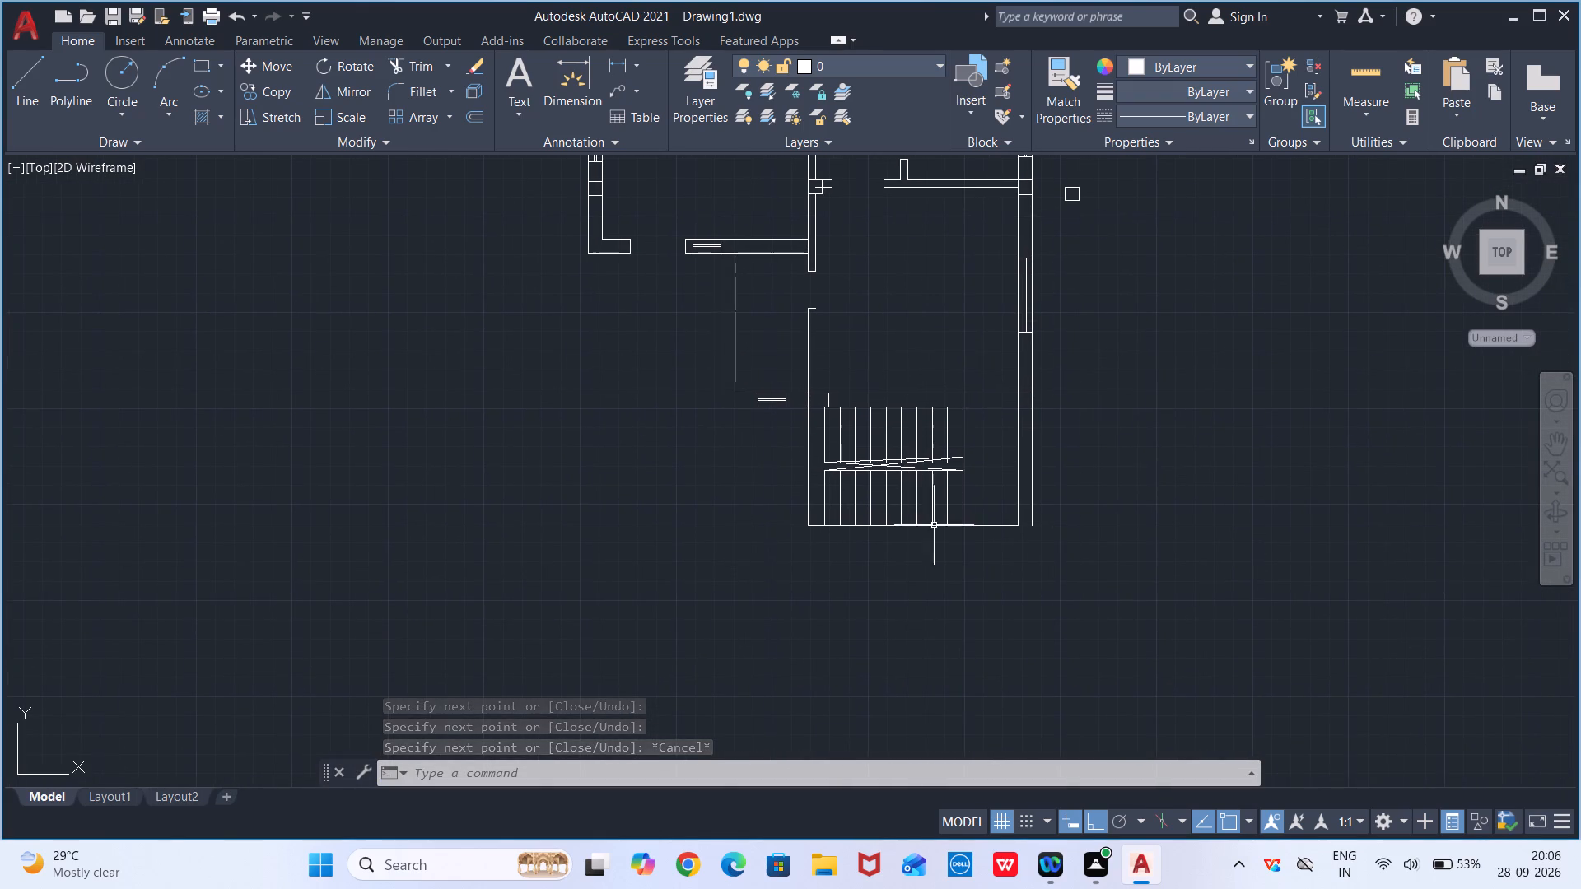
scroll(1060, 565, up, 1)
middle_drag(1046, 556, 982, 636)
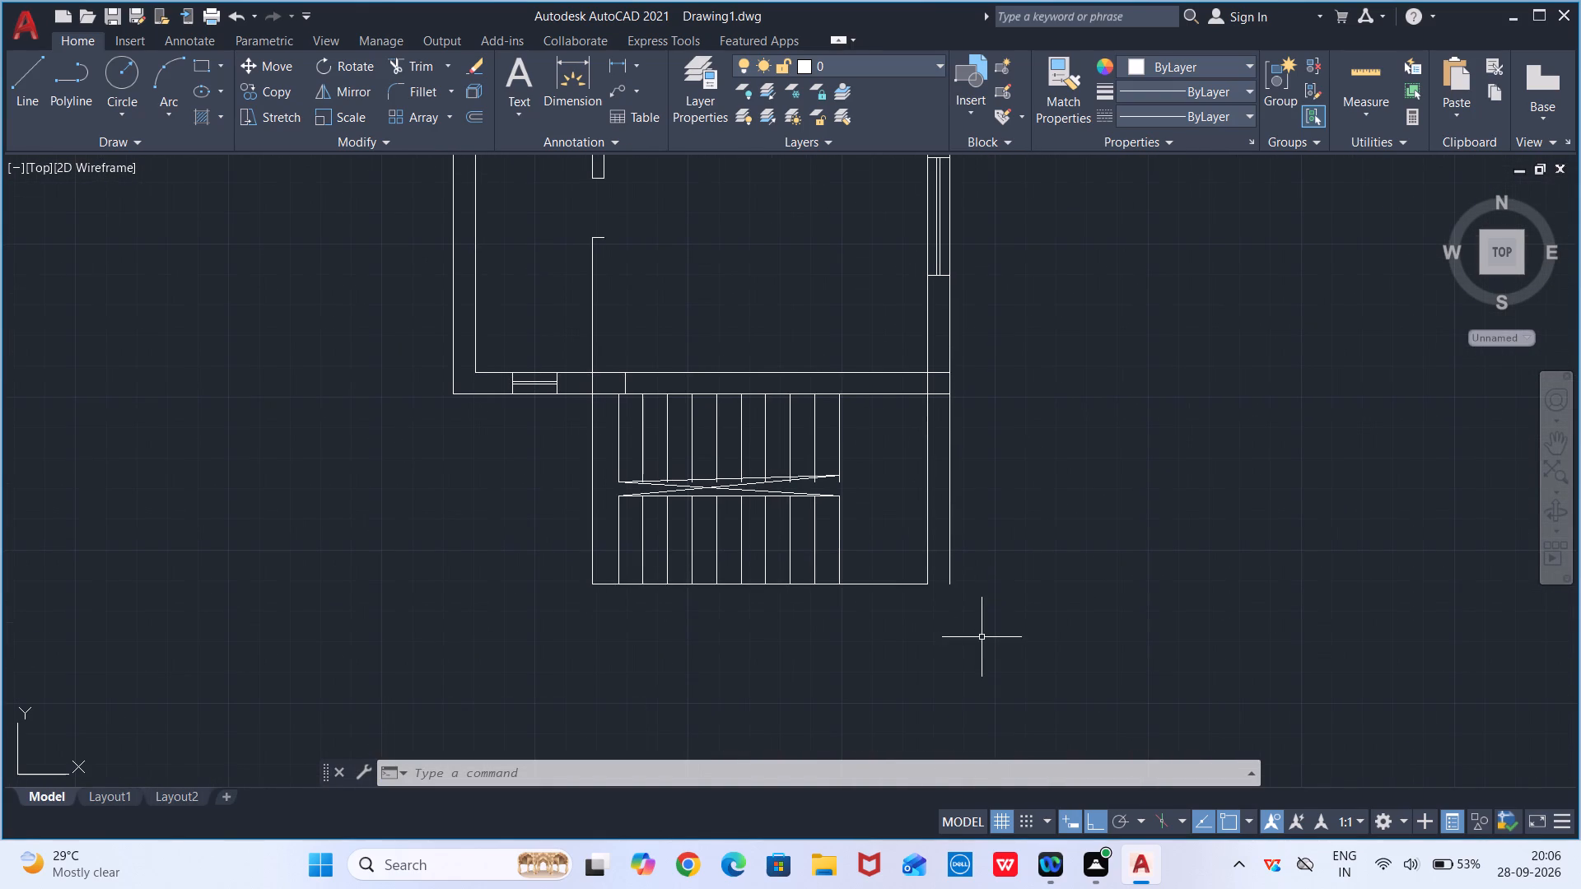
scroll(917, 625, down, 1)
text(og)
key(BackSpace)
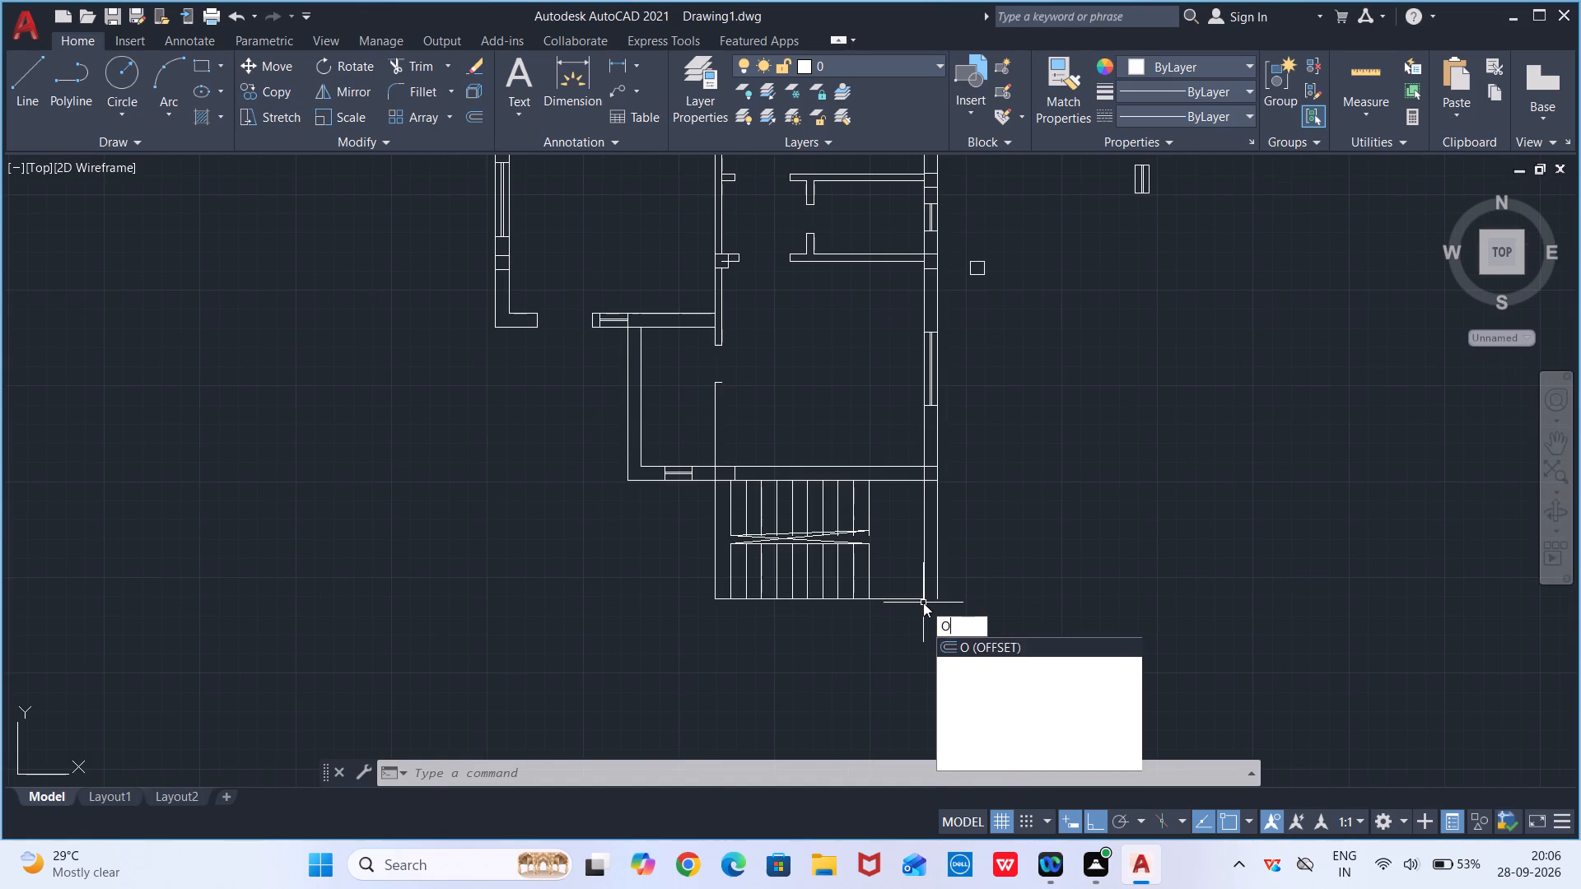
key(f)
key(Return)
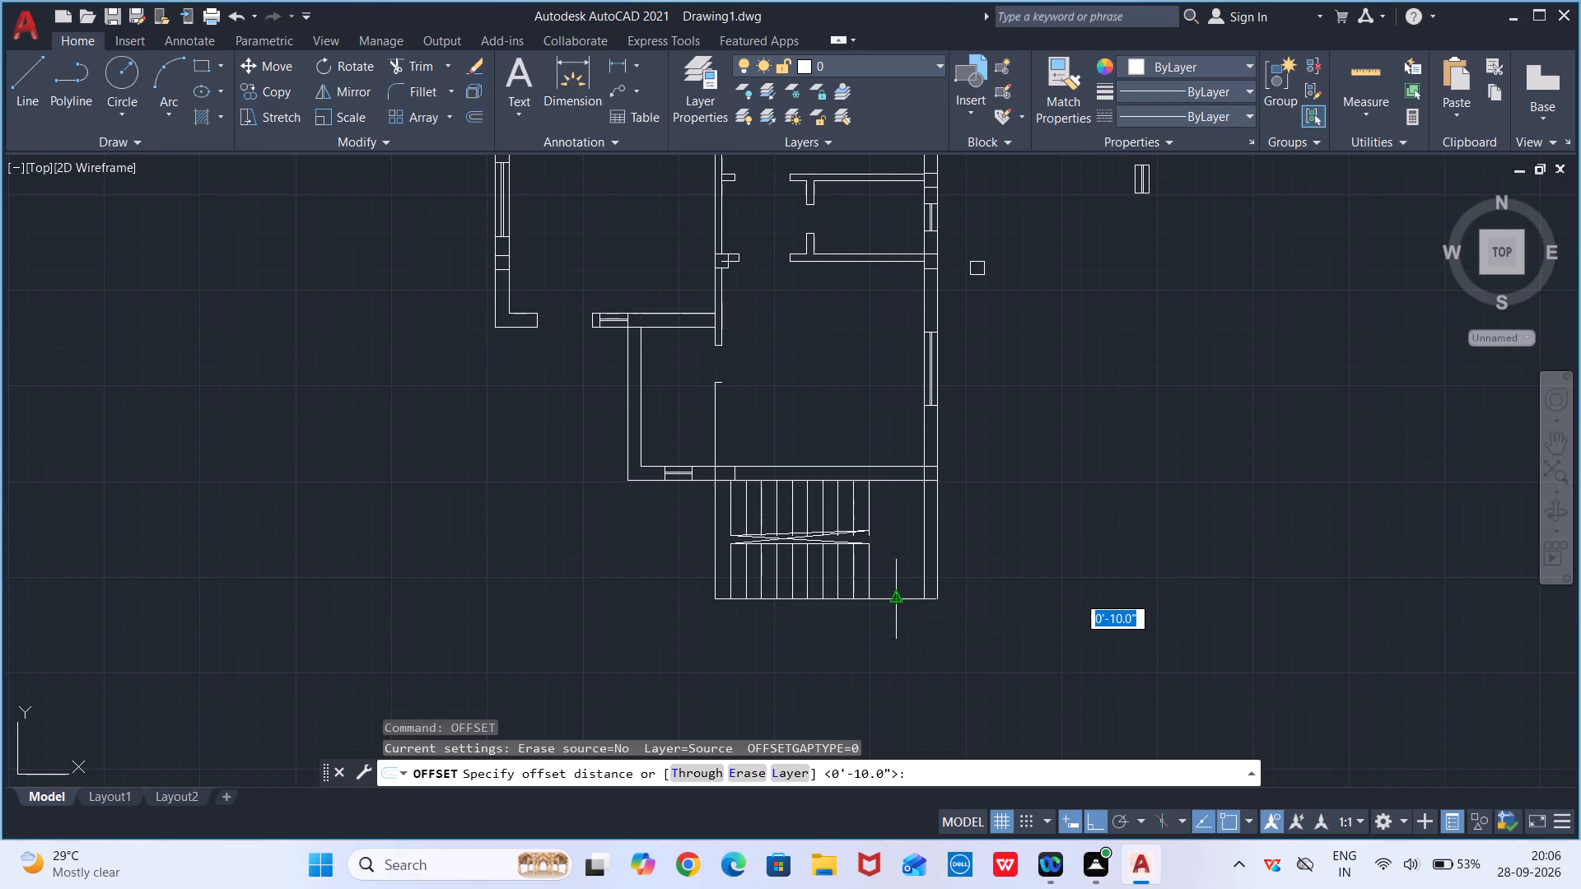
key(9)
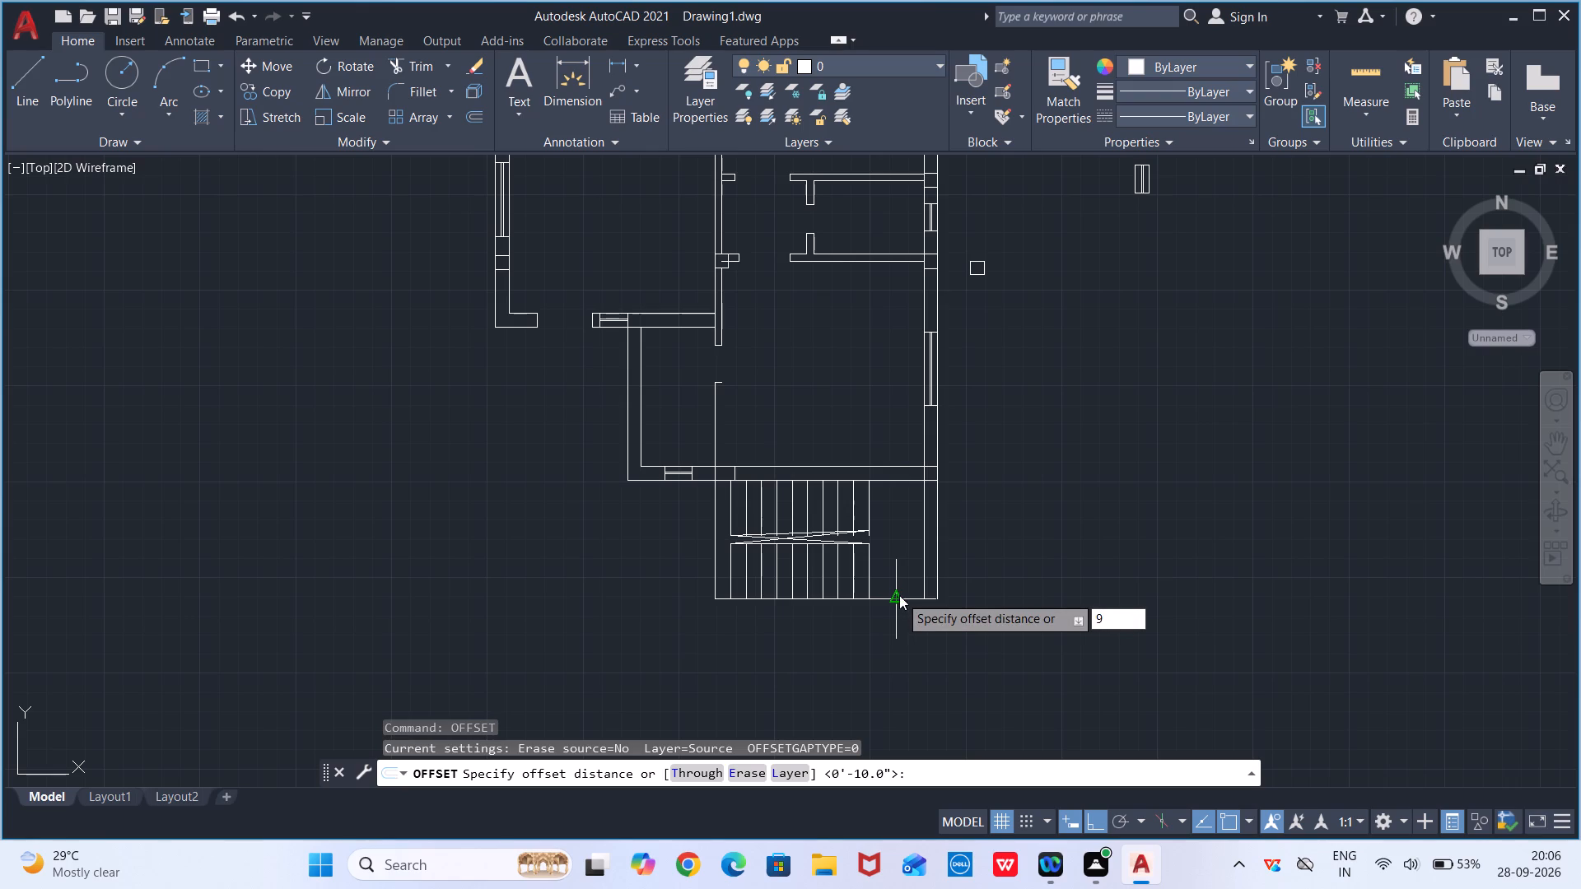
key(shift+quotedbl)
key(Return)
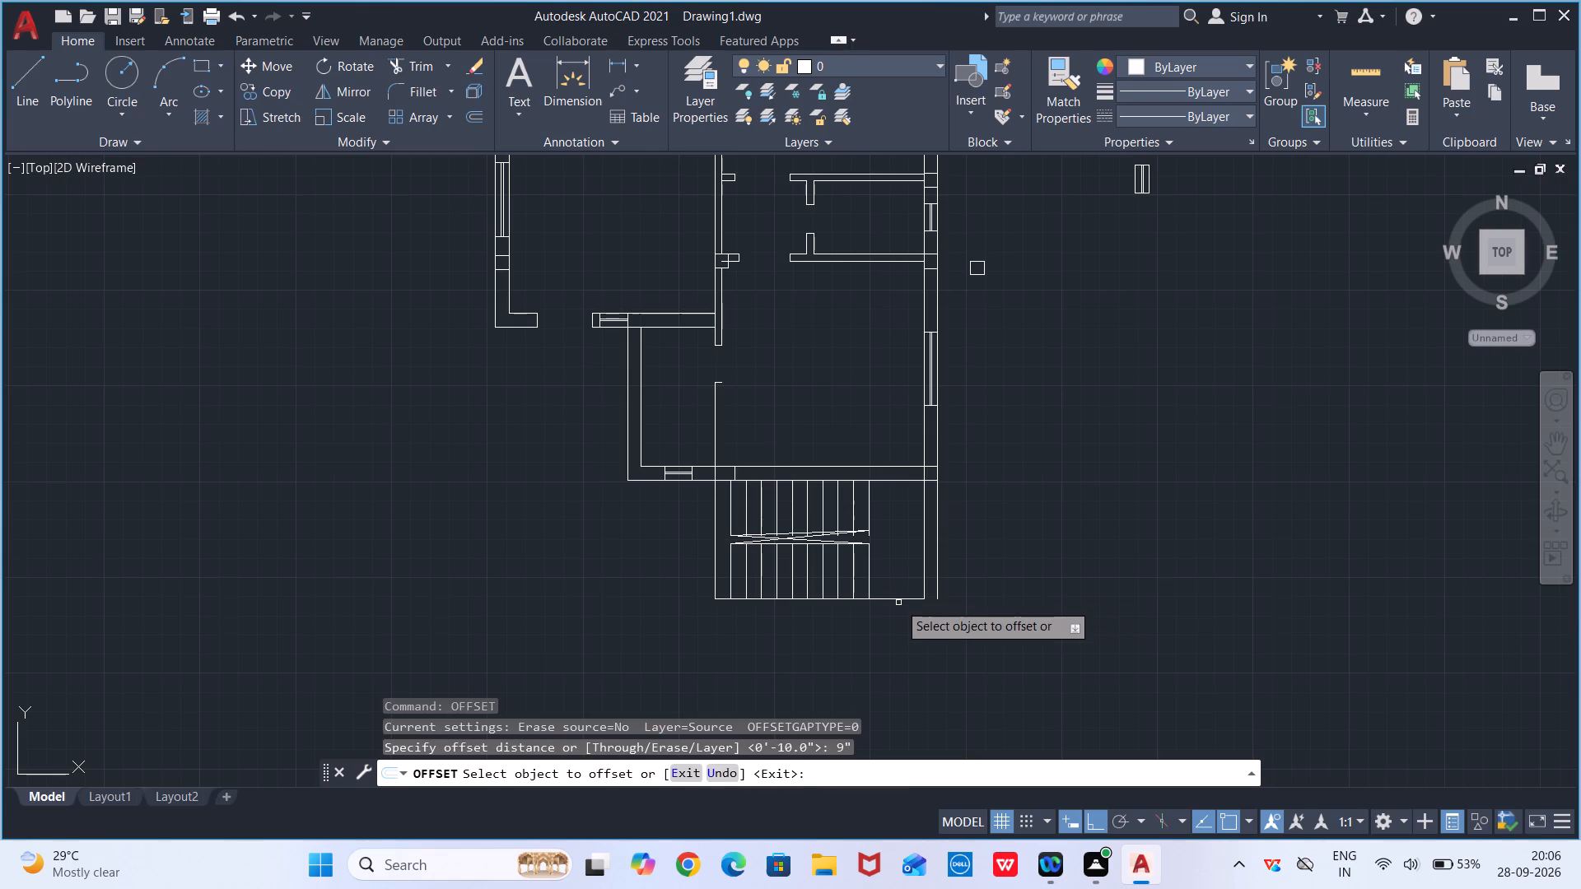
click(817, 599)
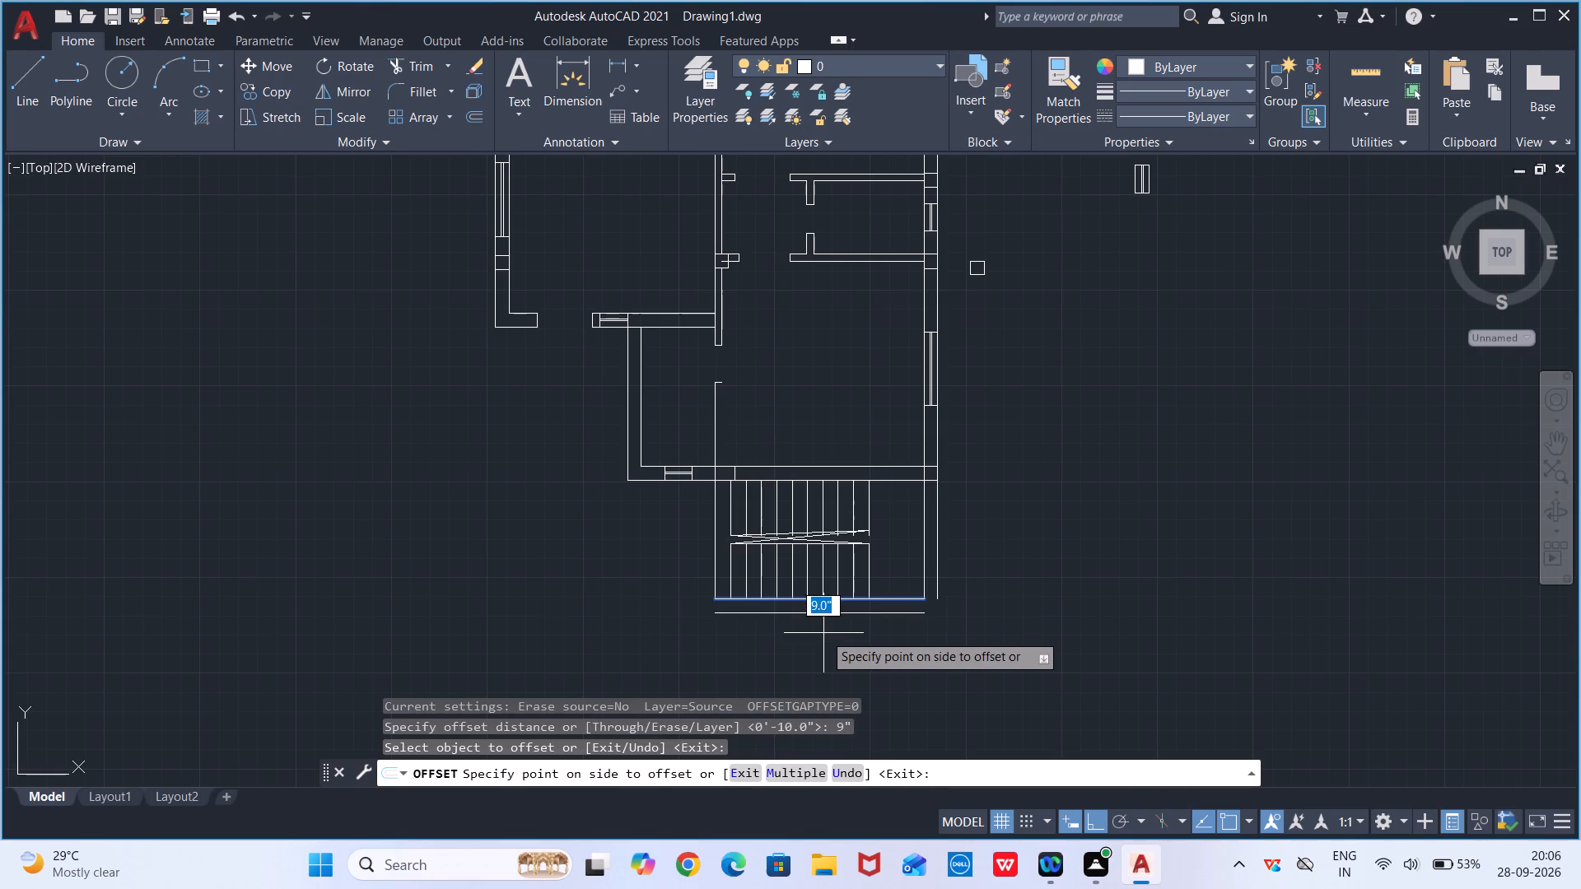
click(823, 633)
key(Escape)
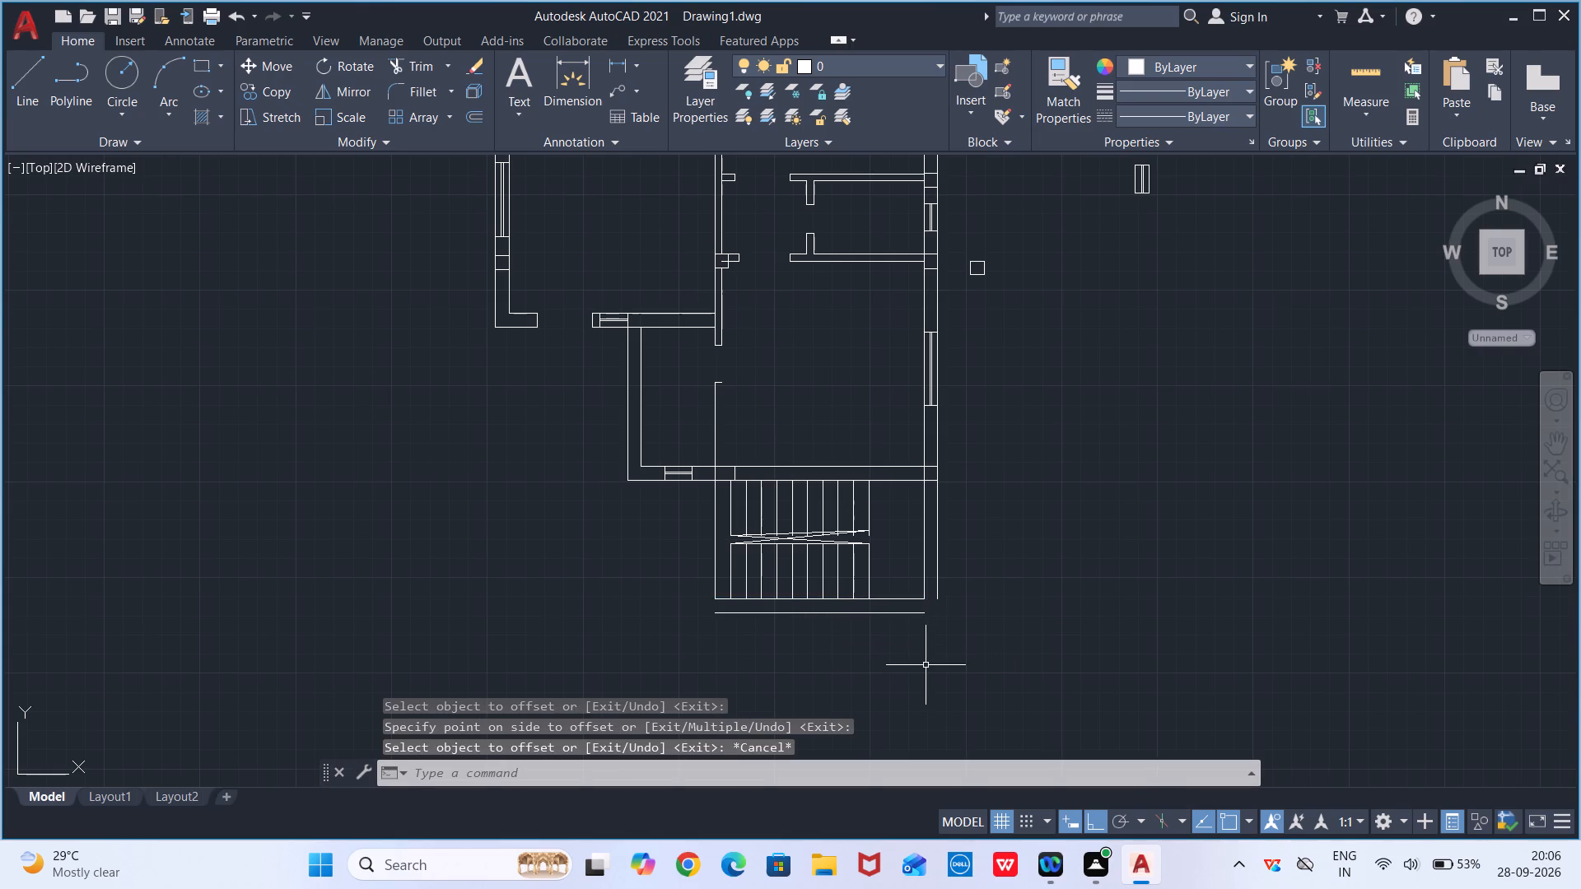
Extend the stair bay's left vertical wall line down to the new outer bottom line.
text(ex)
key(Return)
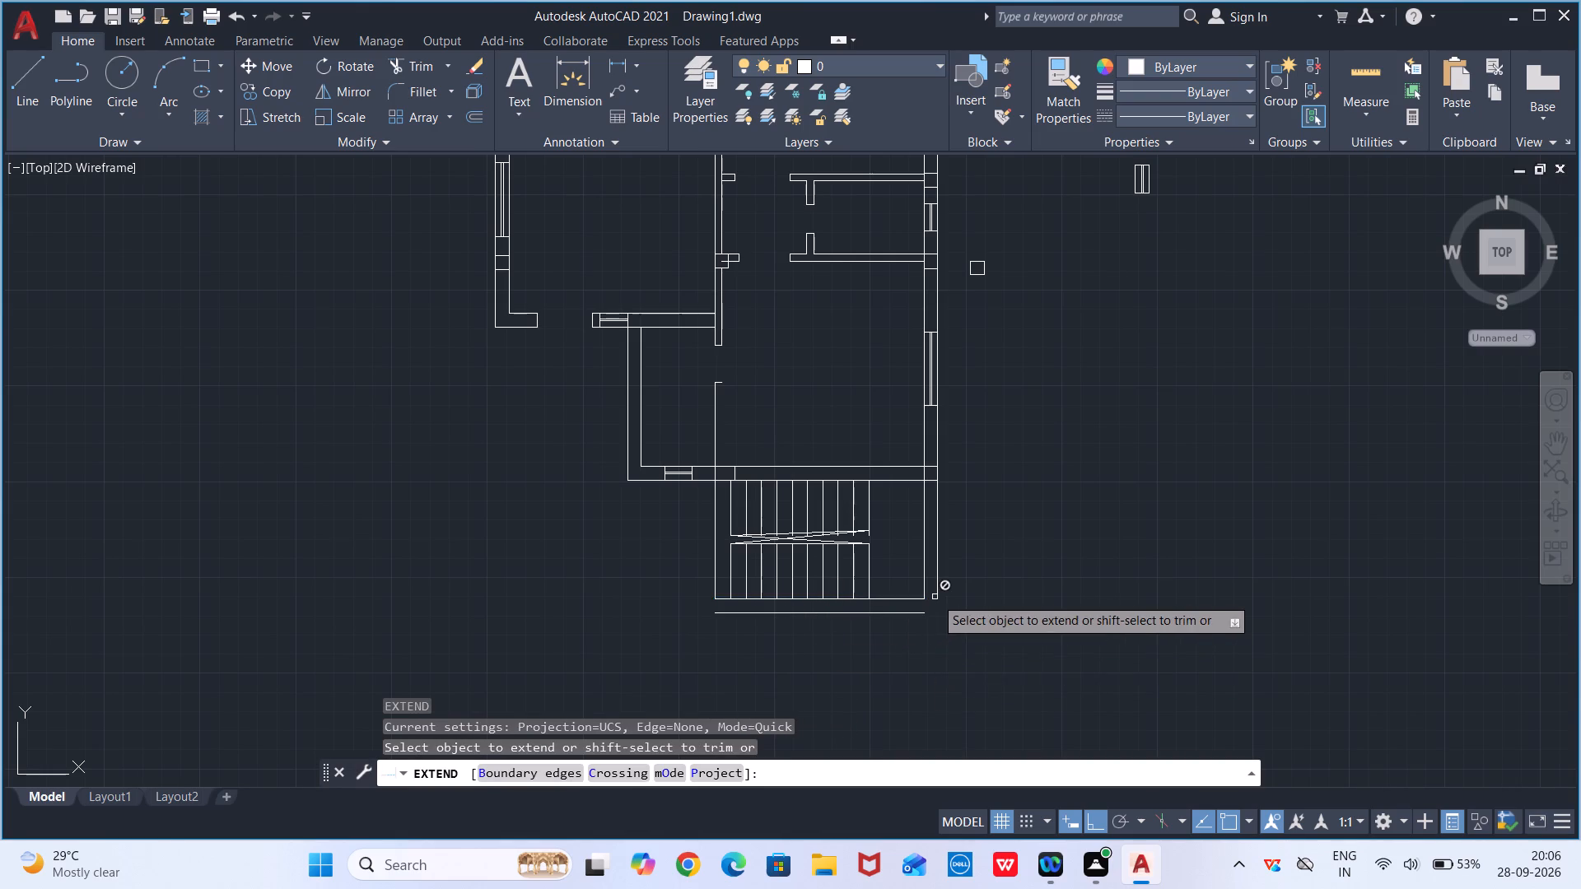
click(716, 586)
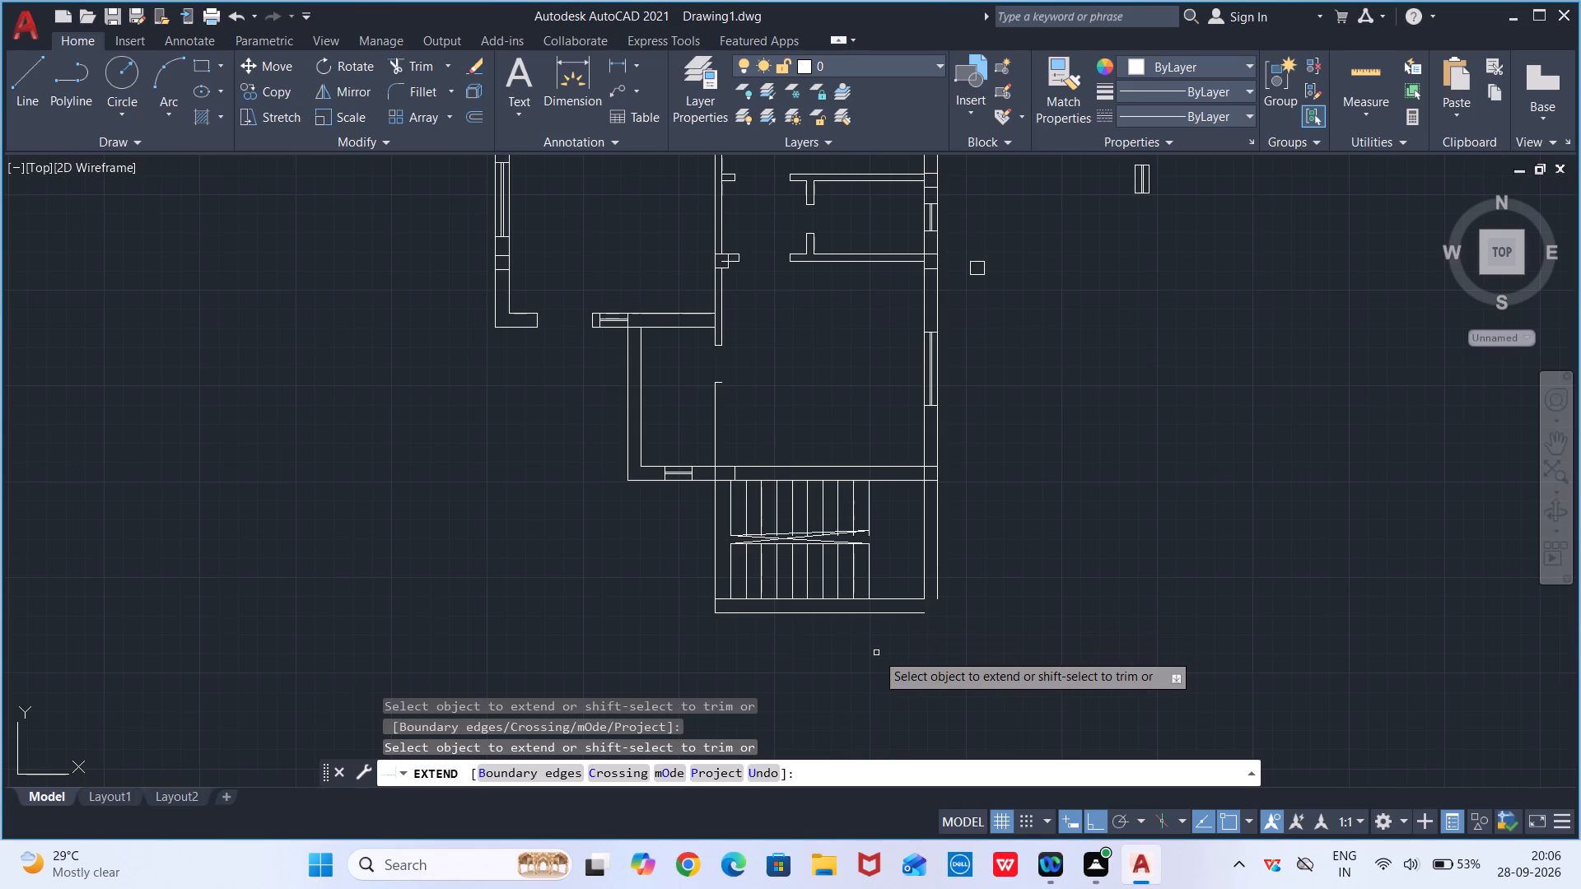
key(Escape)
Draw two 9" lines from the outer right wall line's lower end, down and then left, closing the outer corner.
key(l)
key(Return)
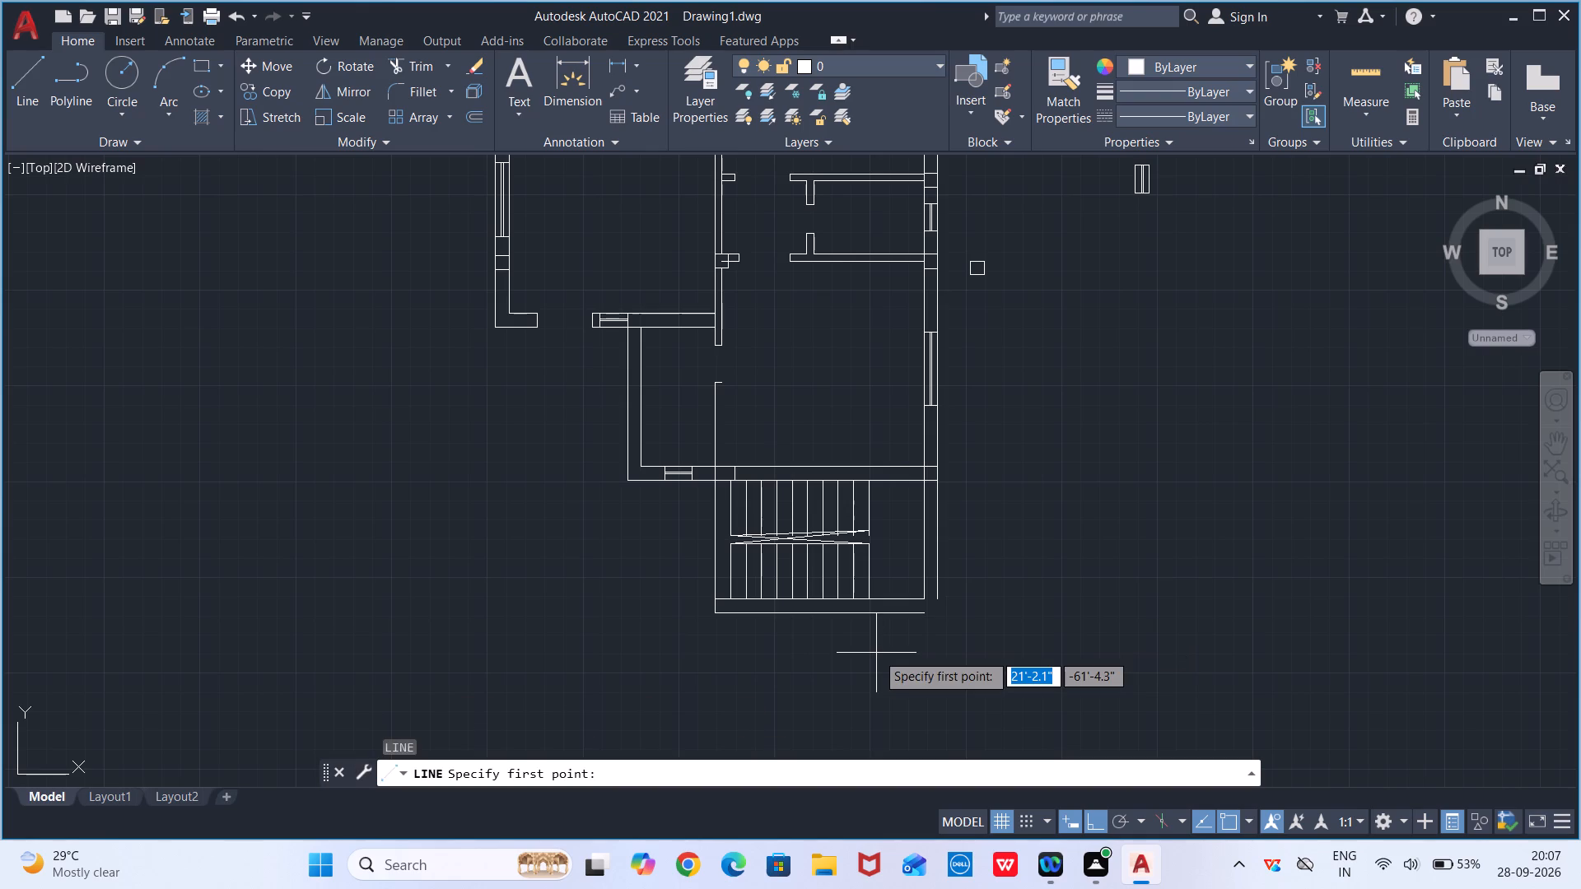
scroll(990, 586, up, 2)
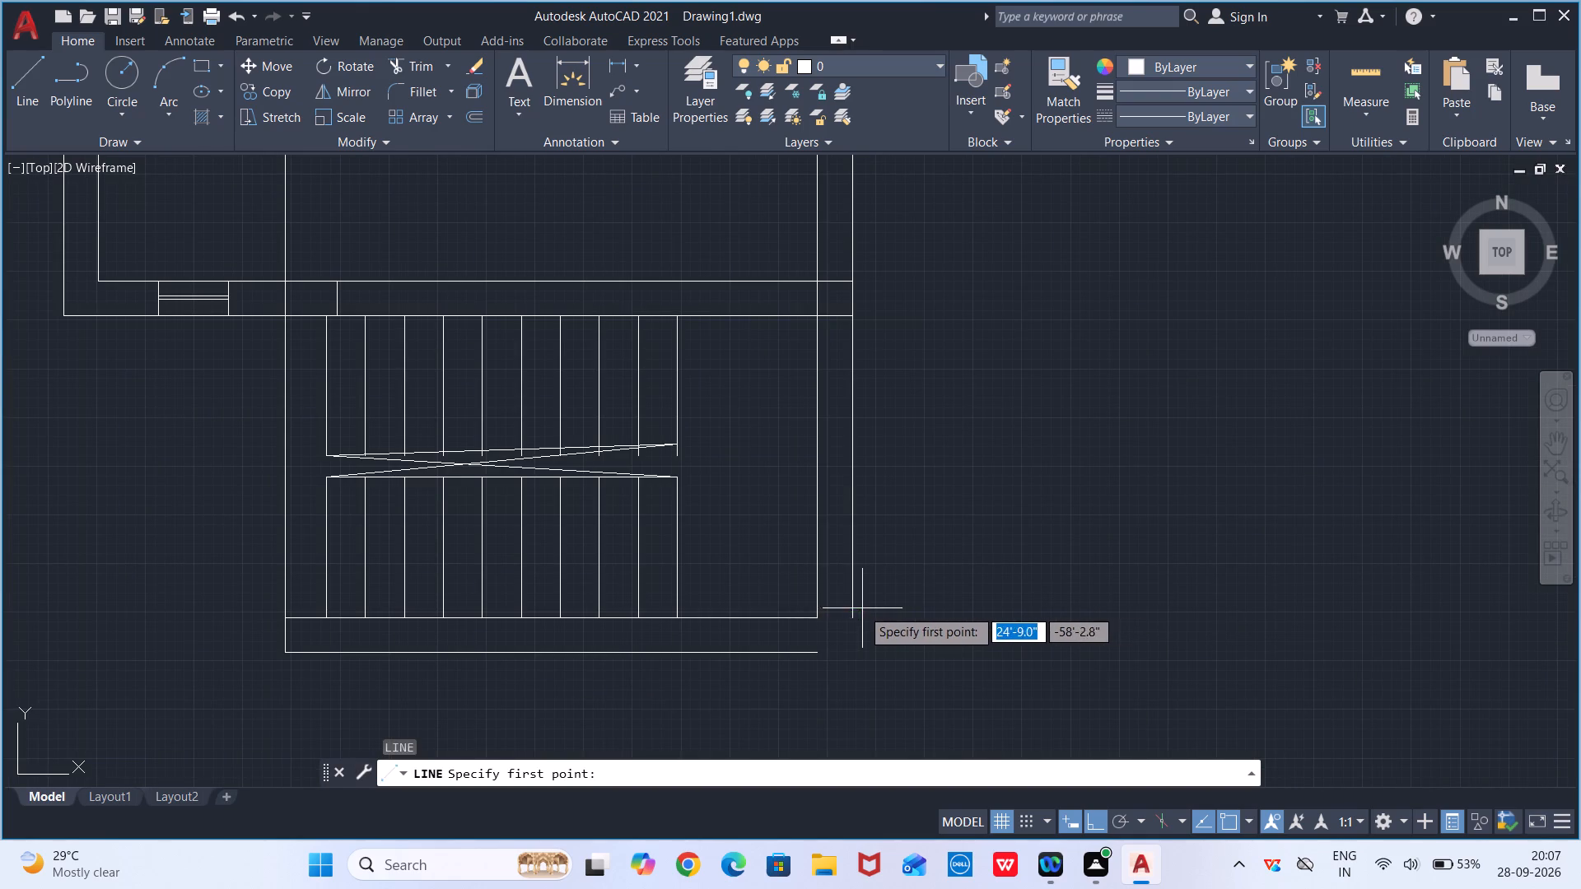
click(854, 612)
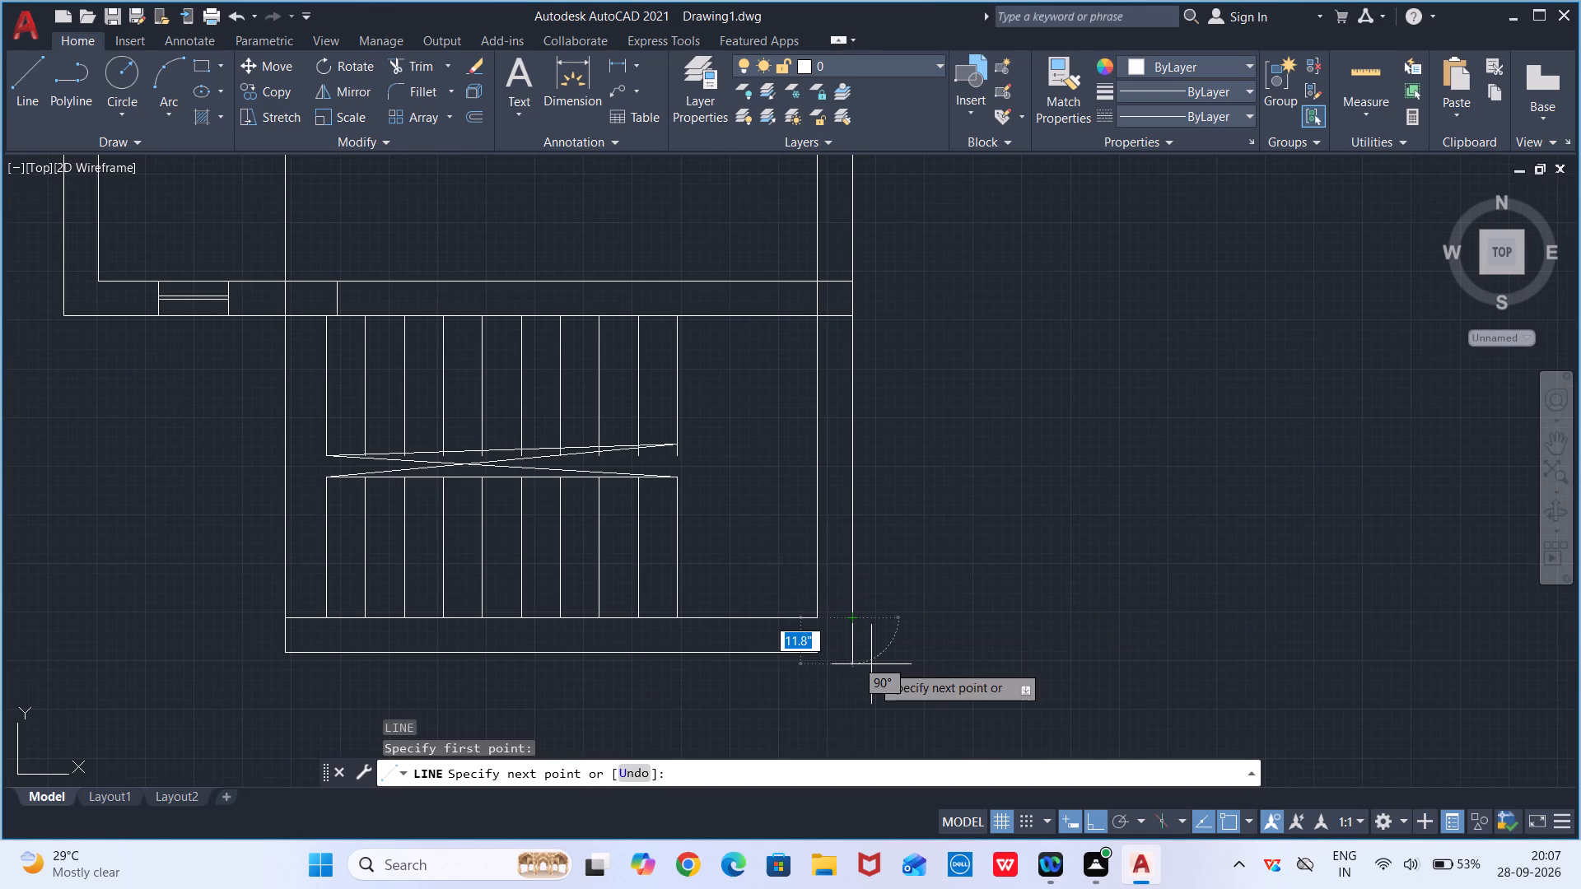
text(9")
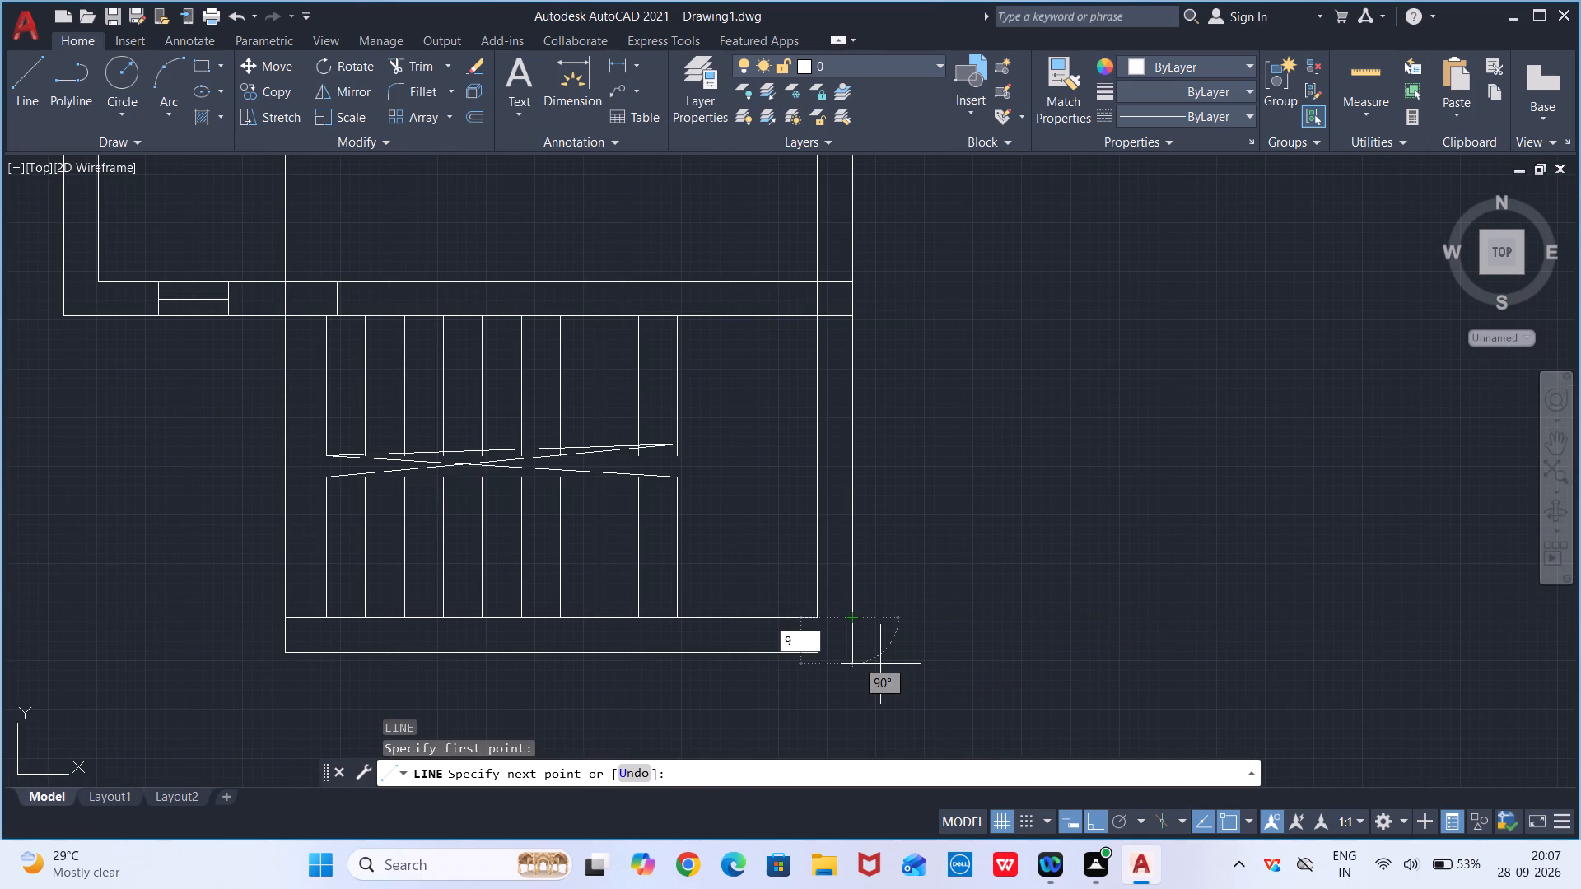
key(Return)
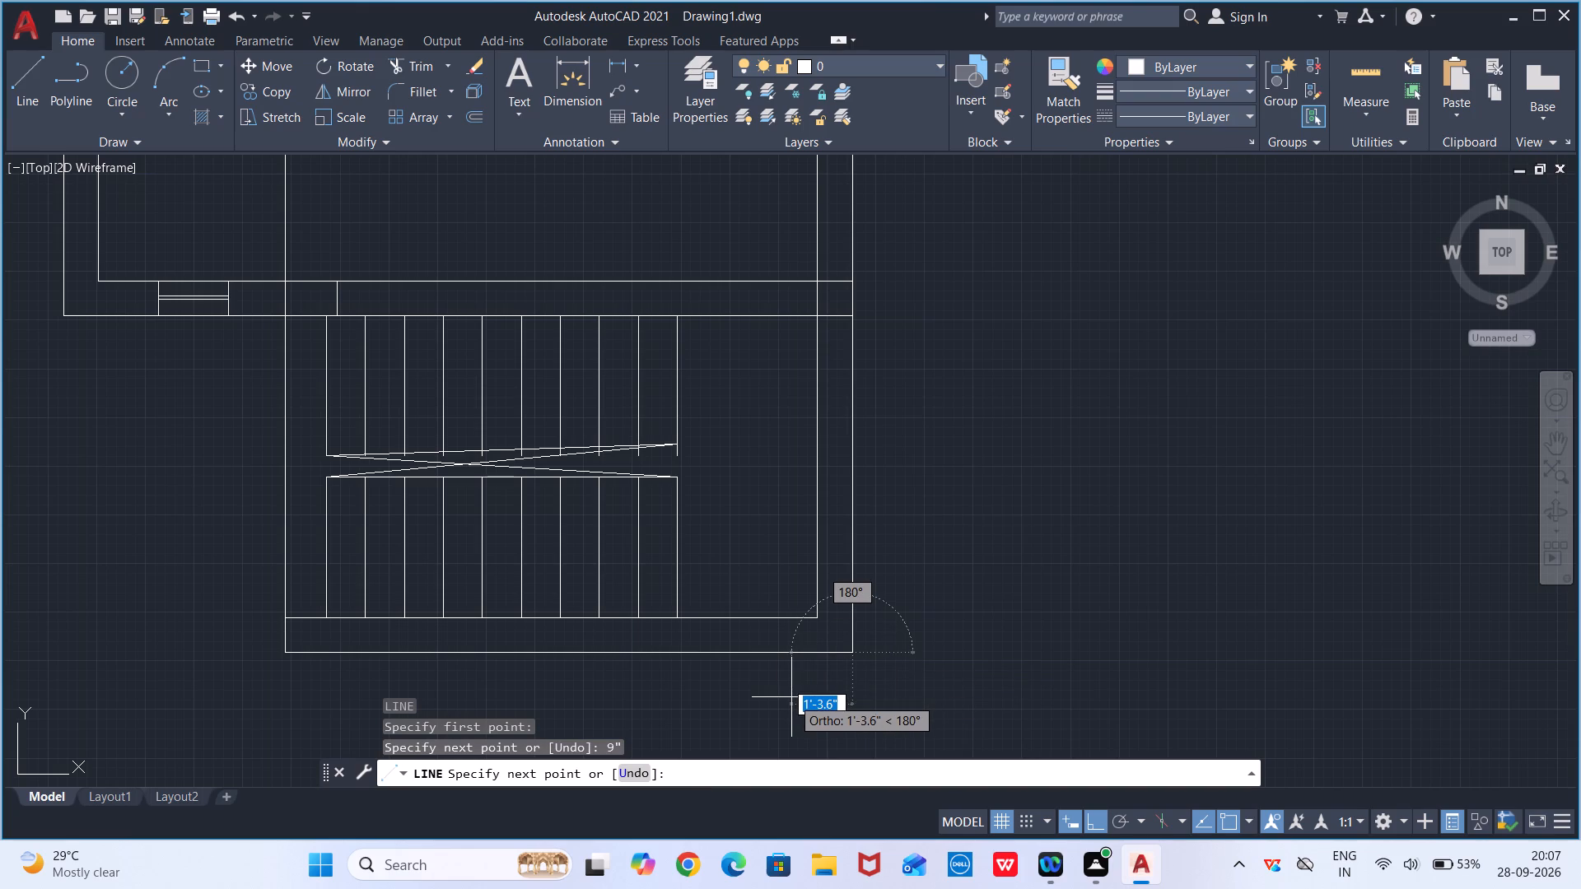
text(9")
key(Return)
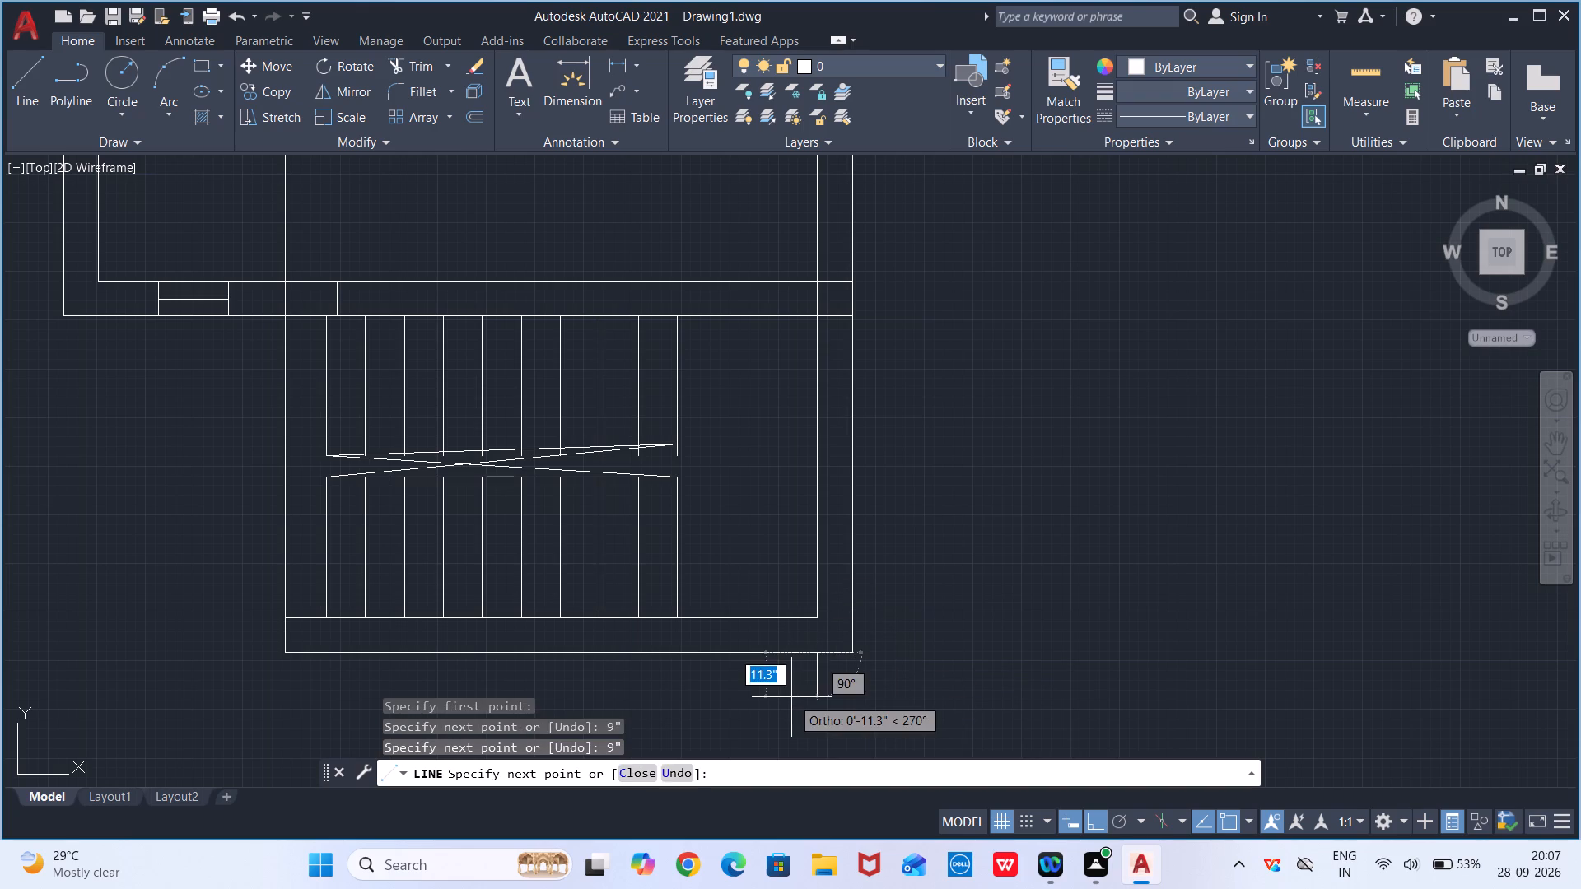
key(Escape)
Delete the four linking and crossing lines in the gap between the two stair flights.
scroll(817, 692, down, 3)
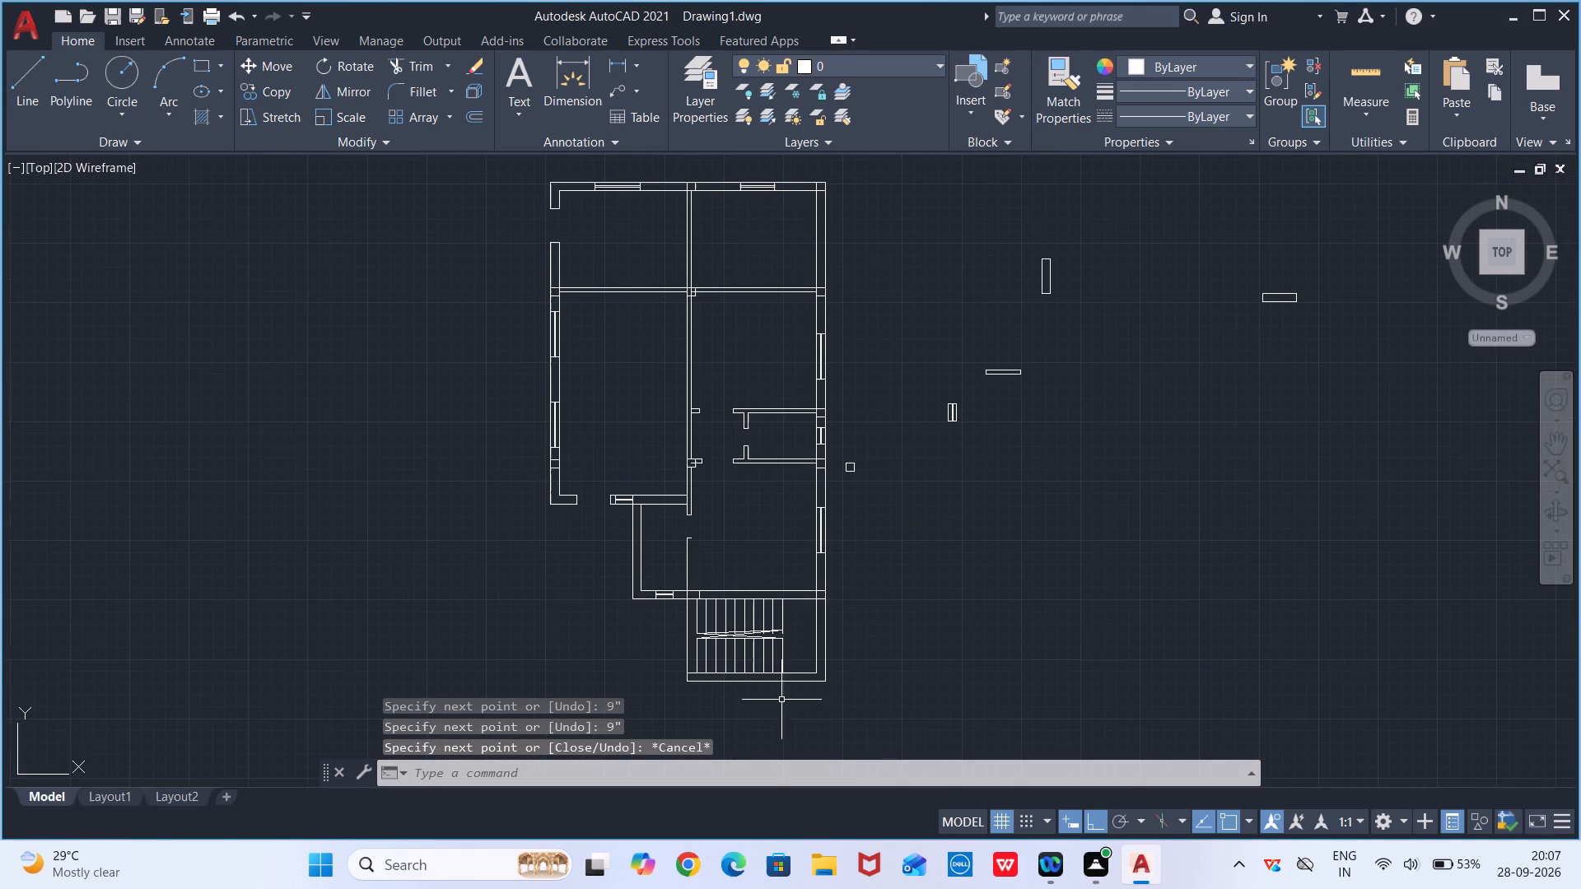
middle_drag(769, 691, 777, 736)
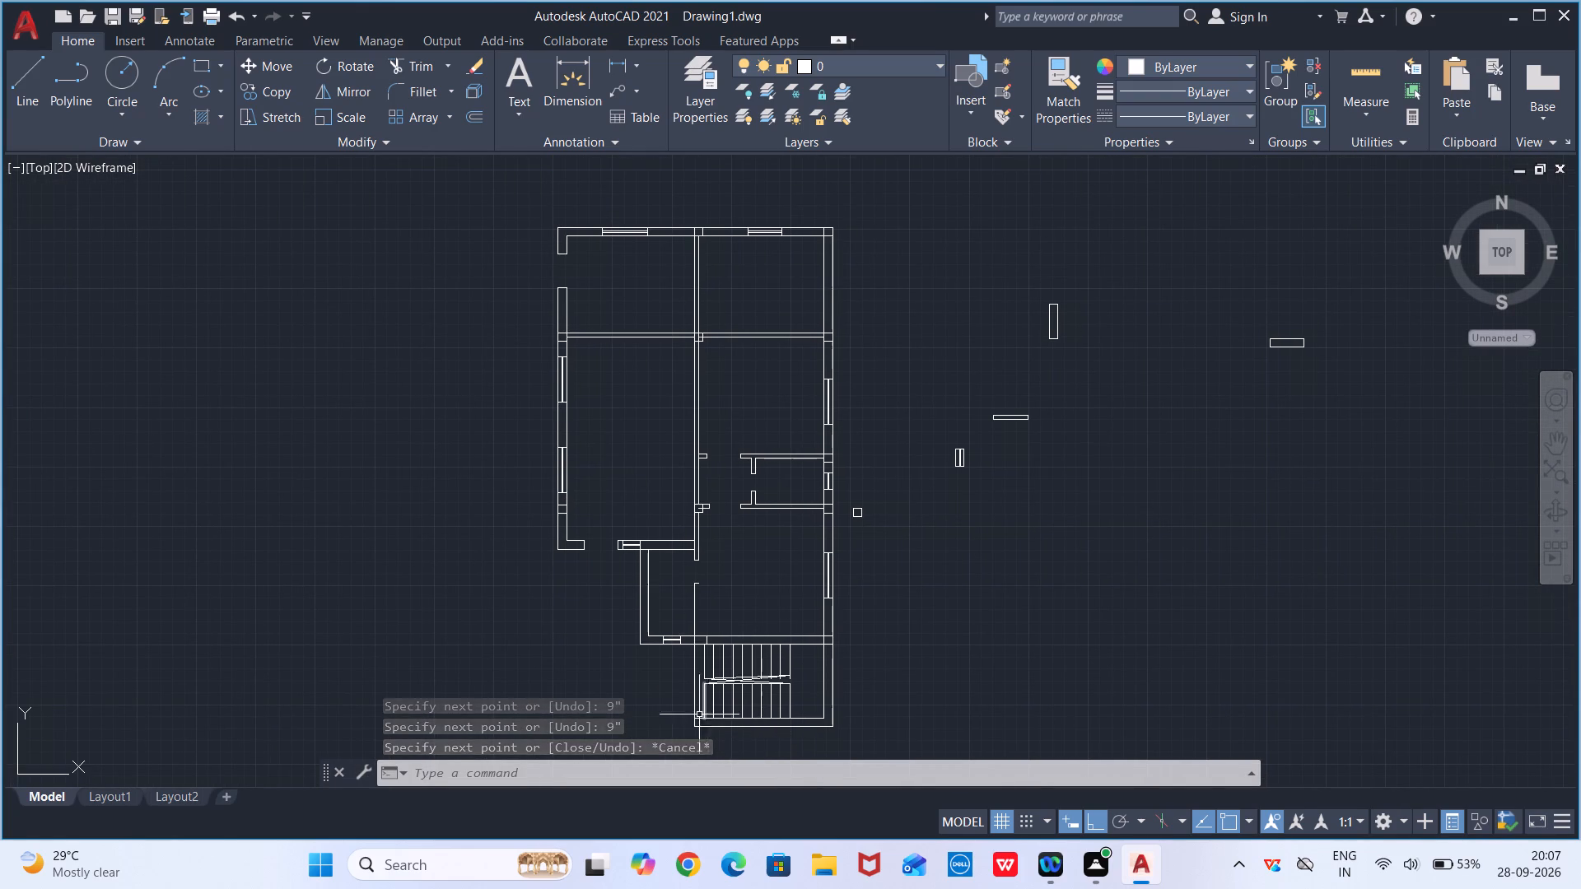
scroll(699, 696, up, 1)
middle_drag(690, 692, 691, 691)
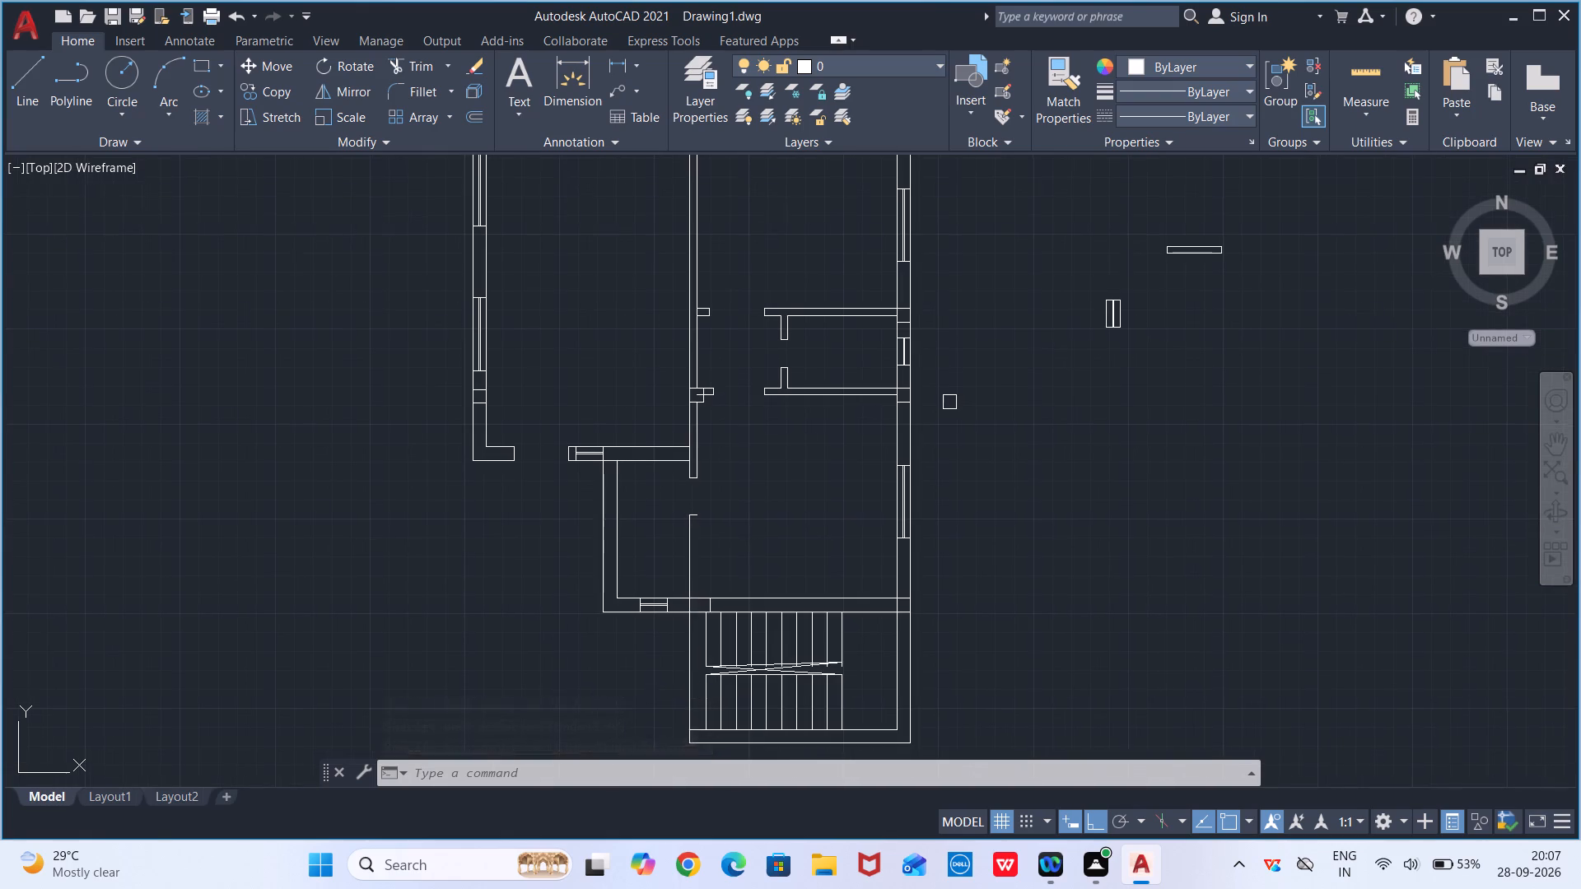
middle_drag(691, 691, 820, 626)
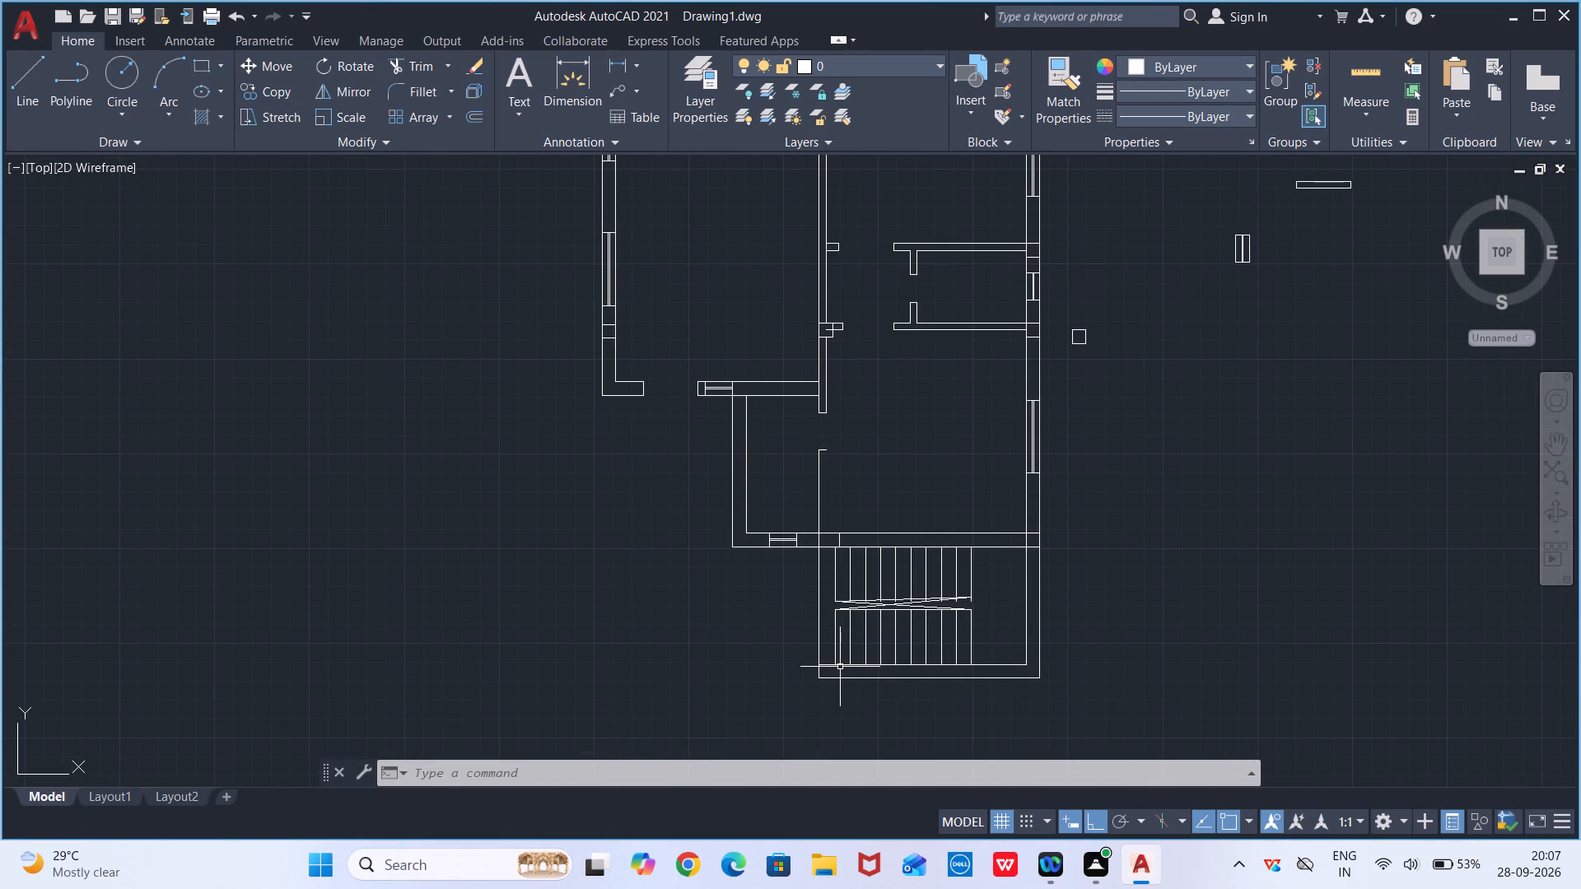
middle_drag(840, 663, 811, 687)
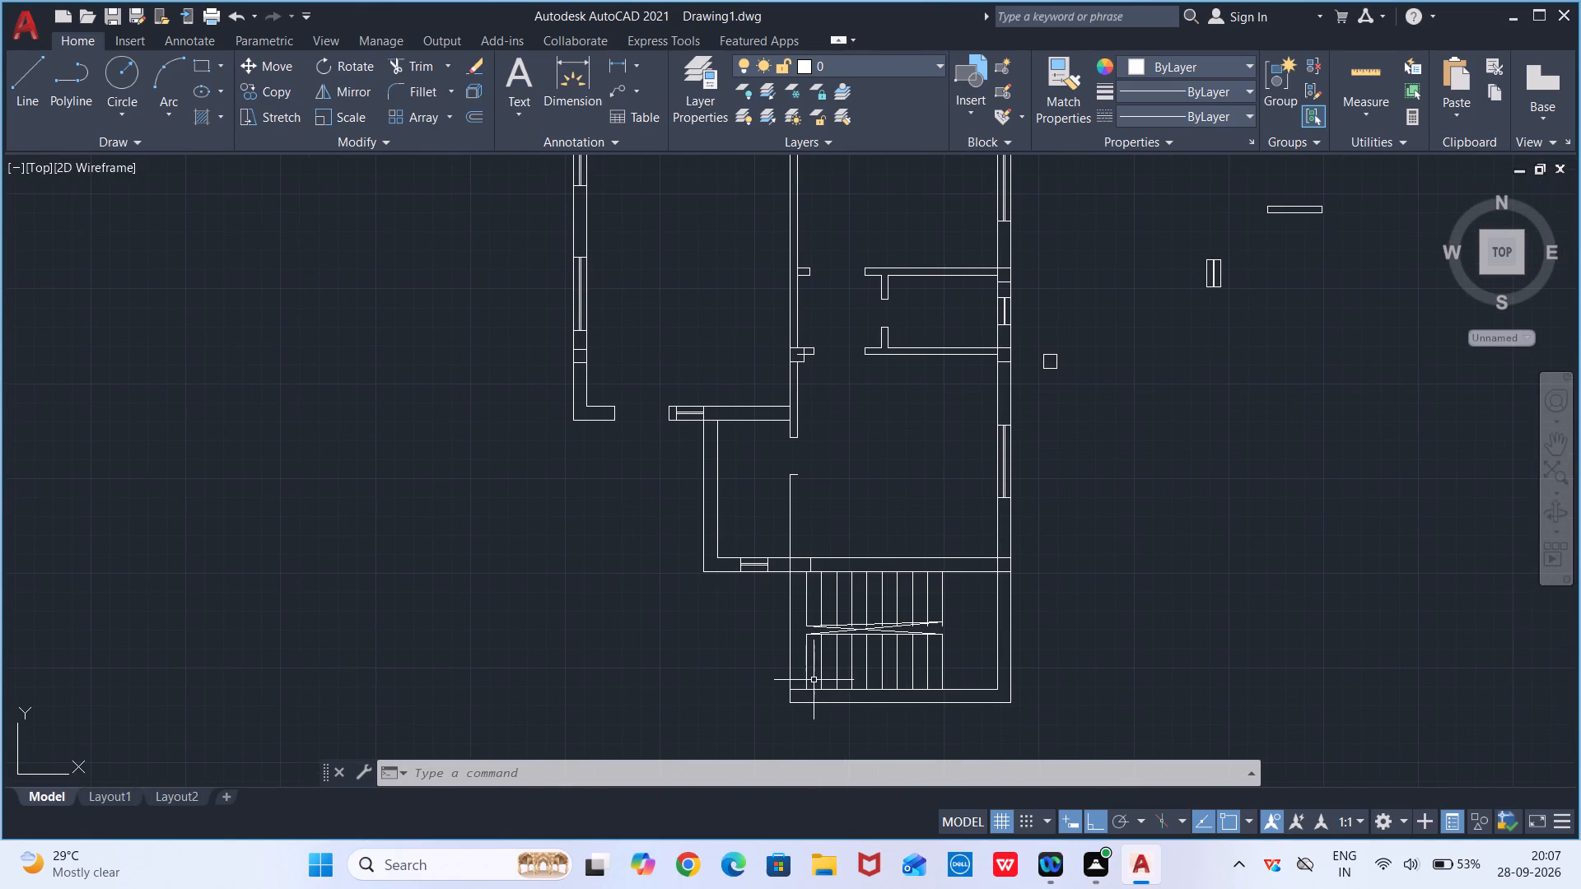
scroll(814, 680, up, 2)
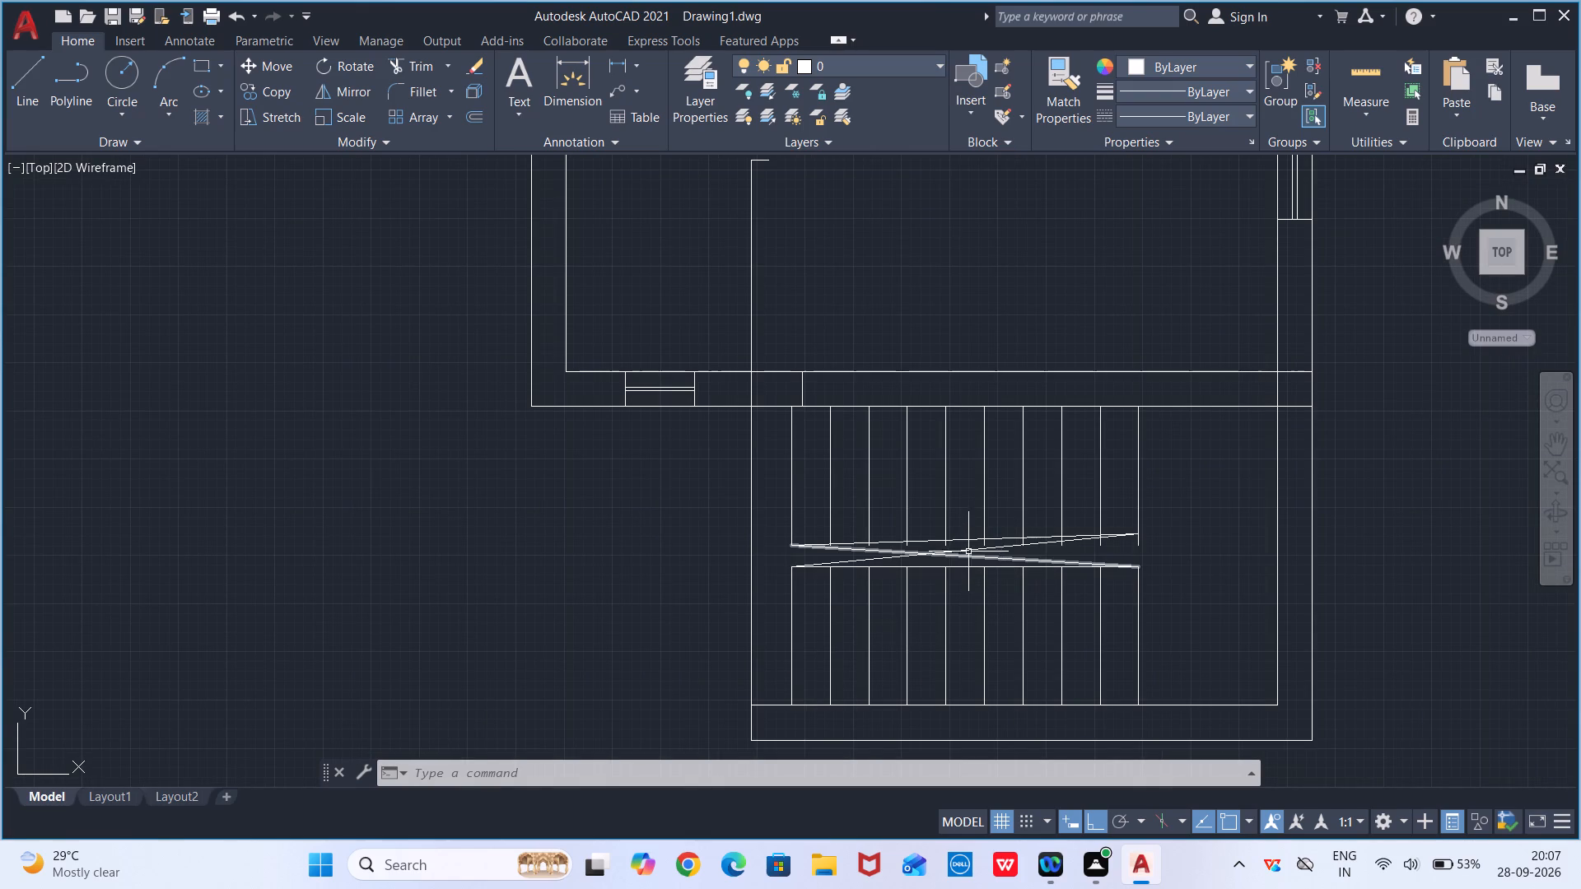
scroll(978, 545, up, 2)
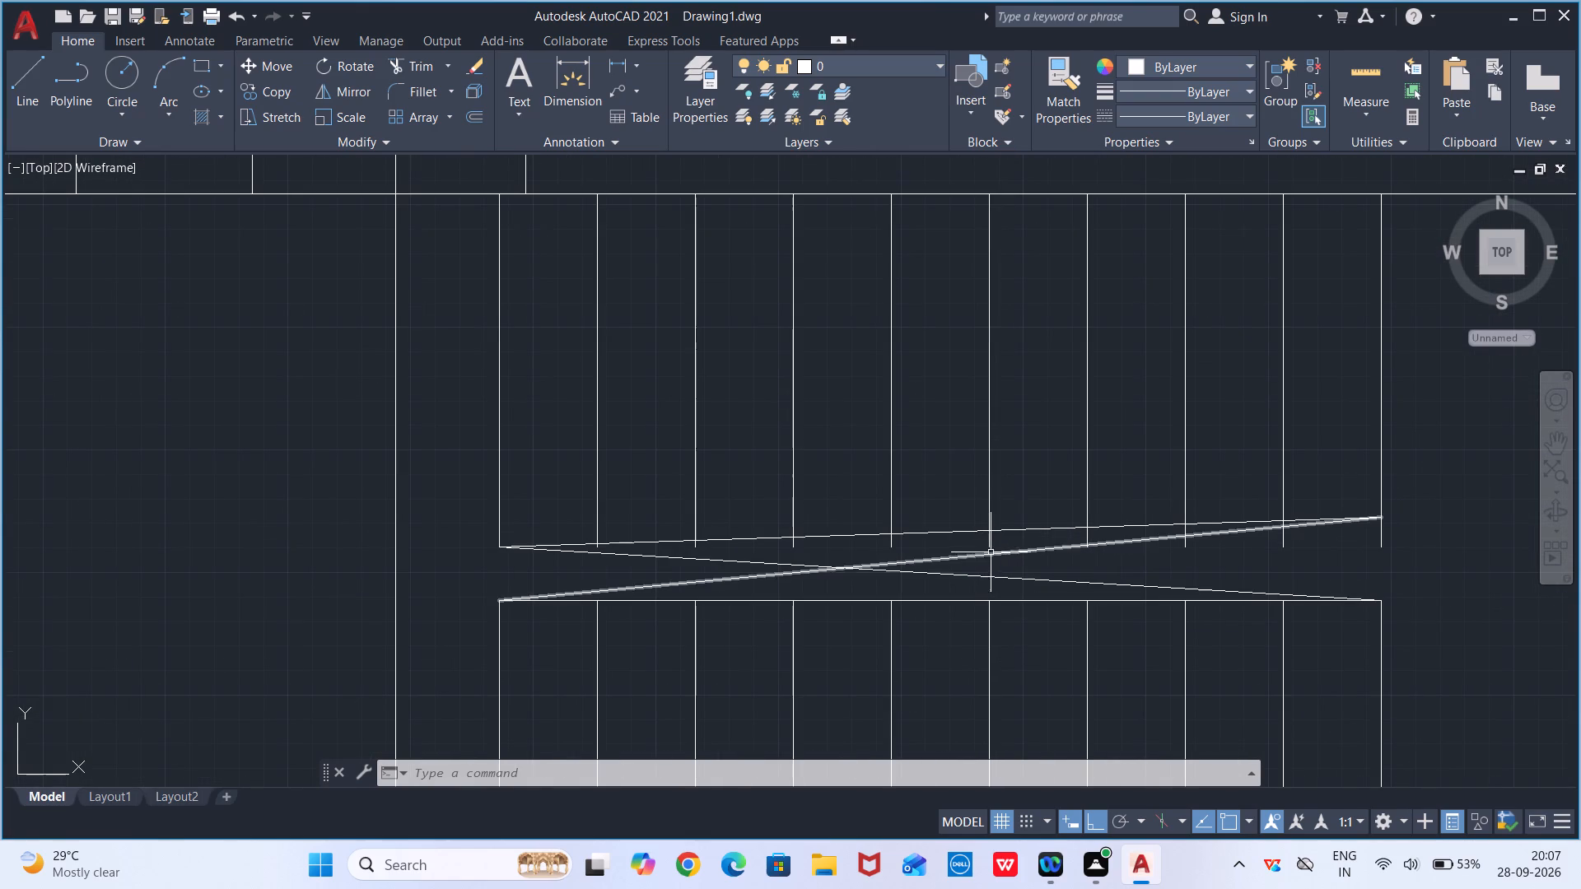
click(1022, 524)
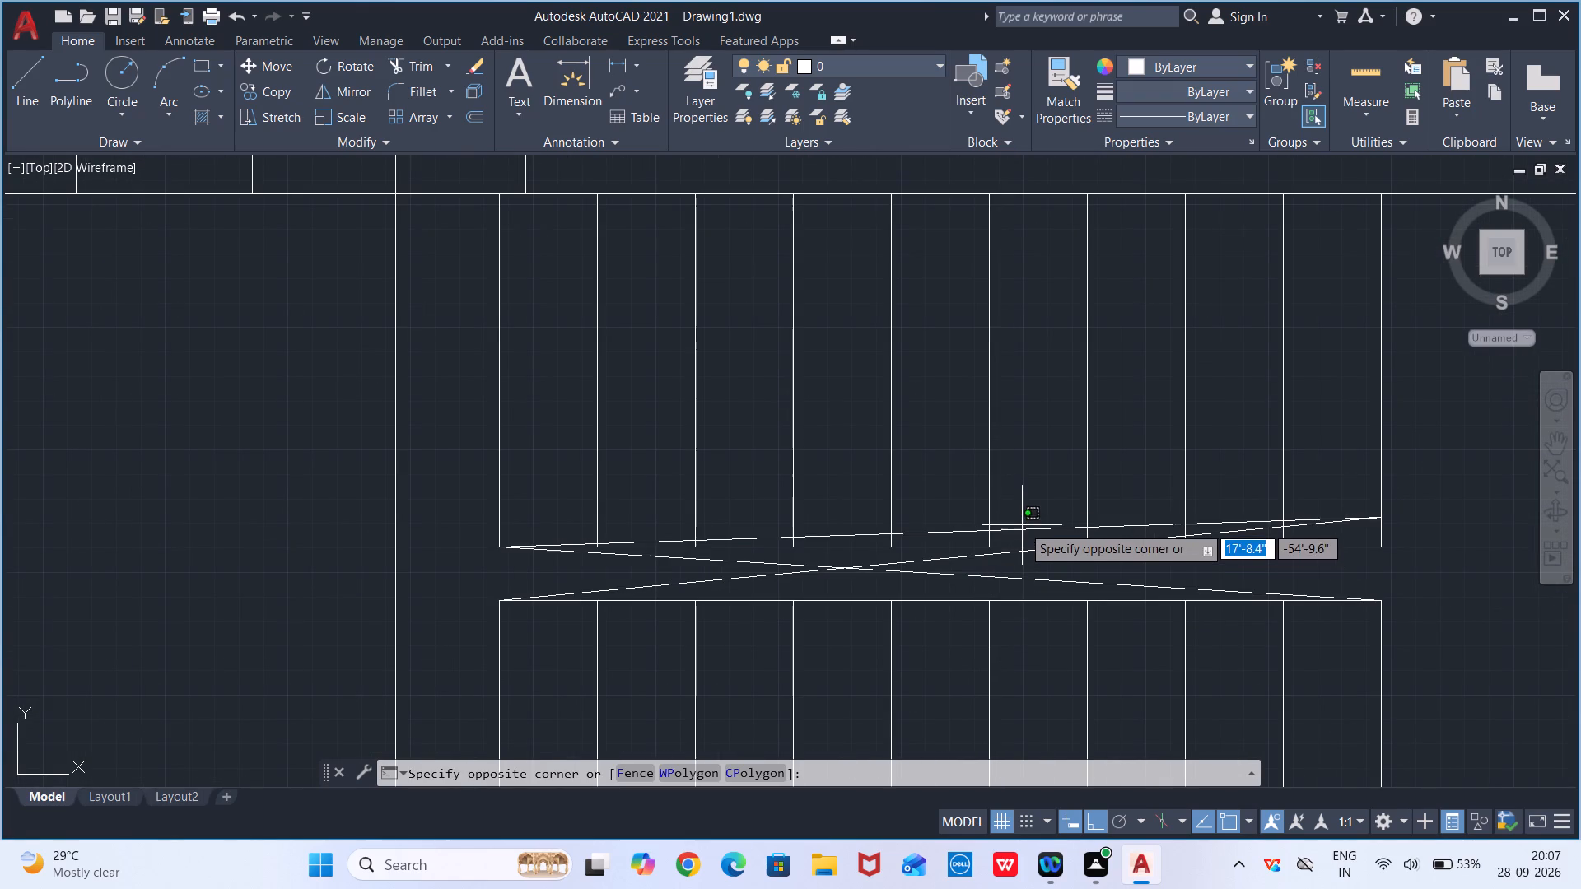
click(1019, 533)
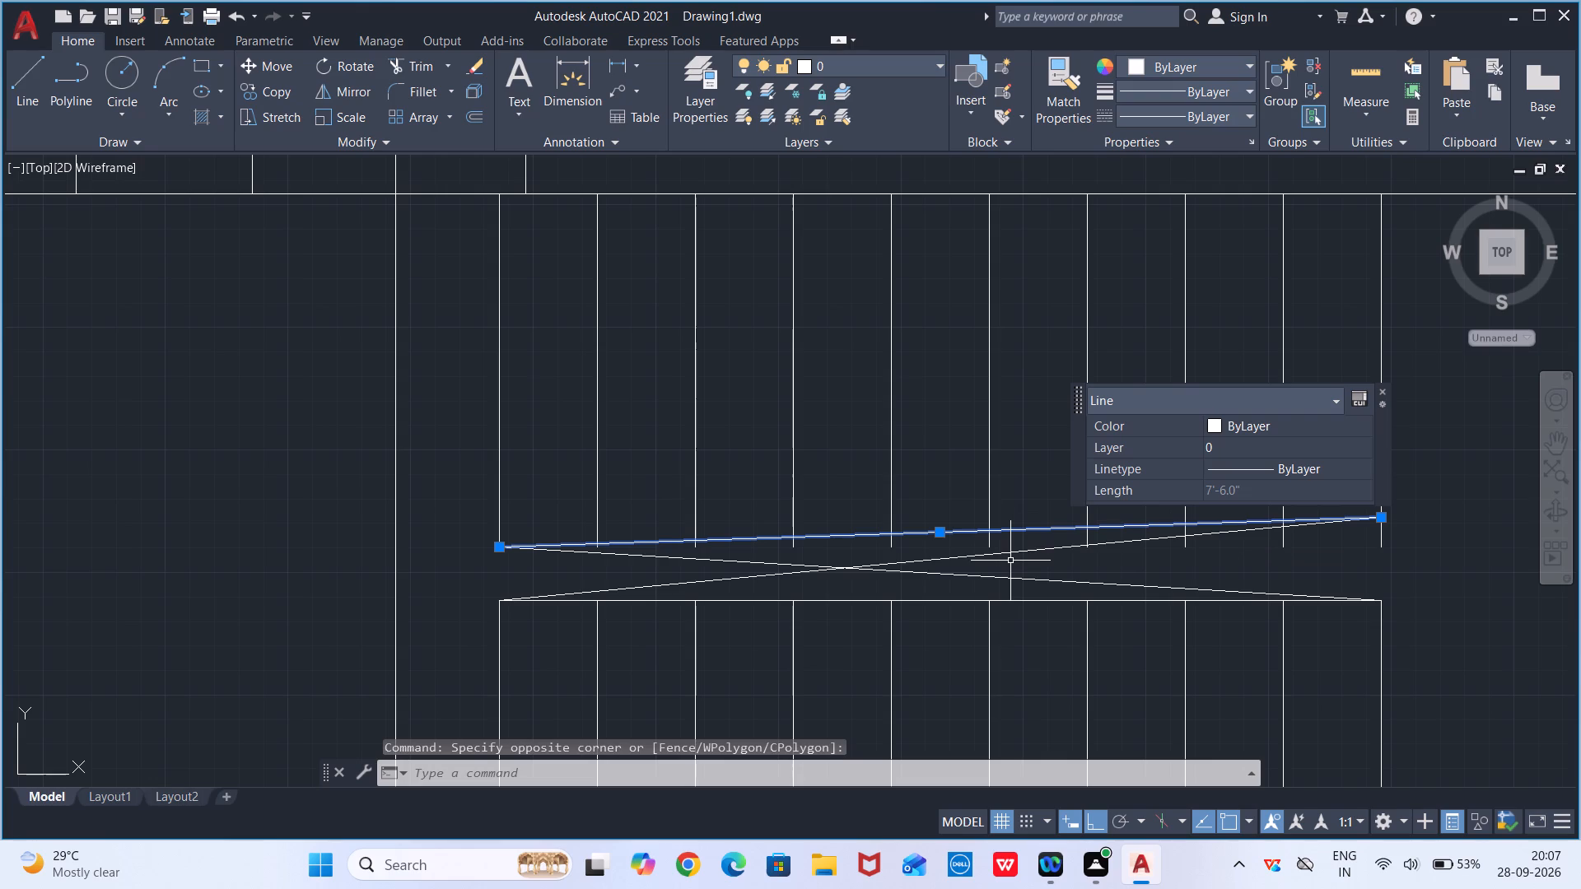
click(1023, 547)
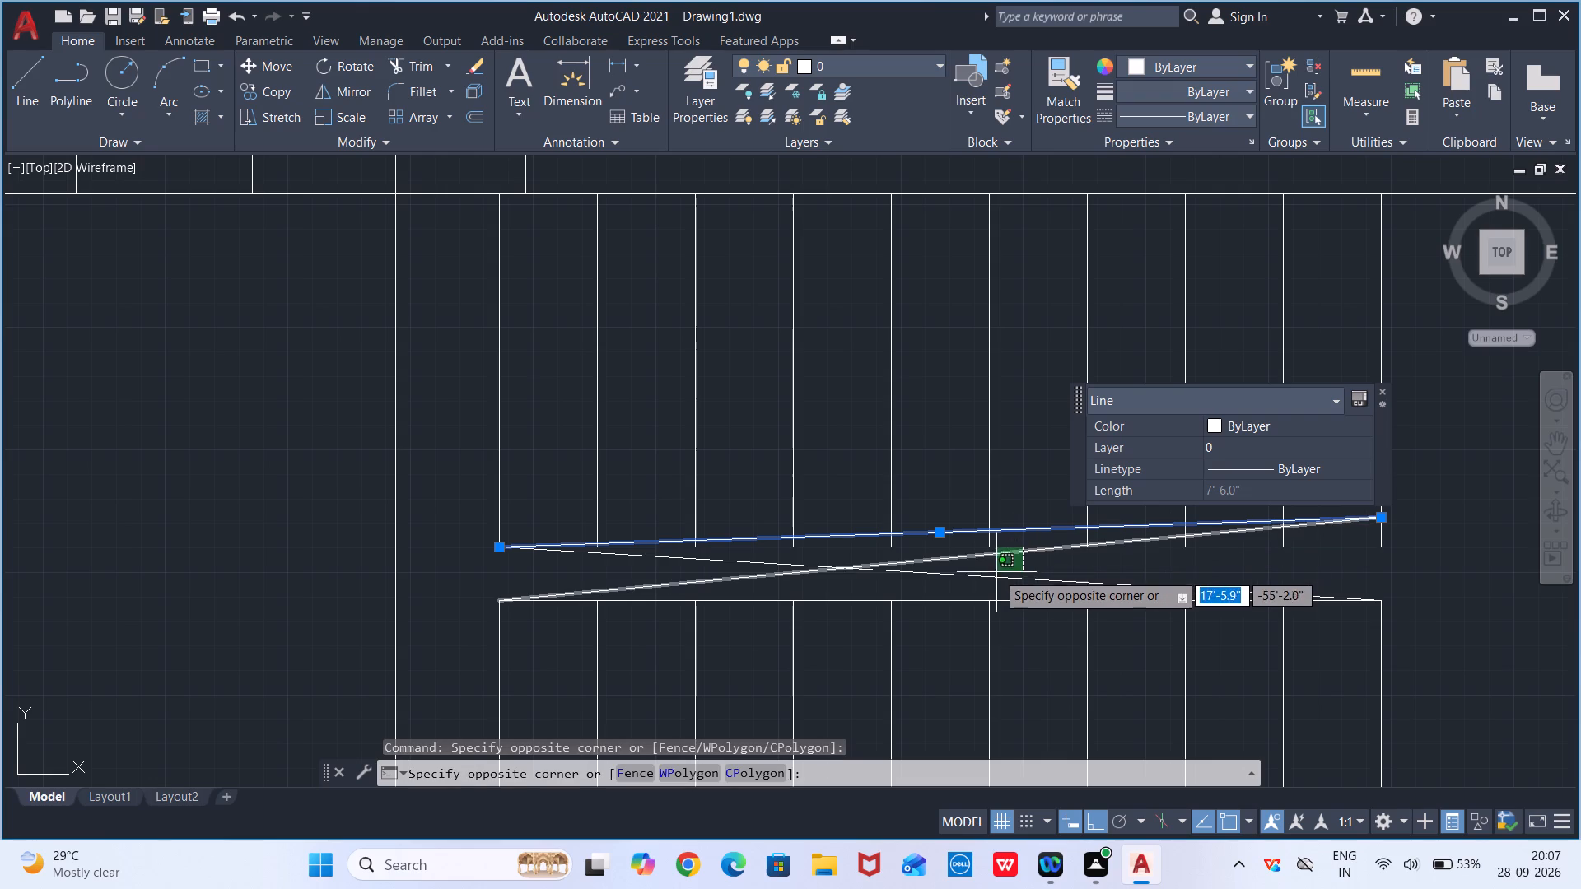
click(991, 579)
click(977, 602)
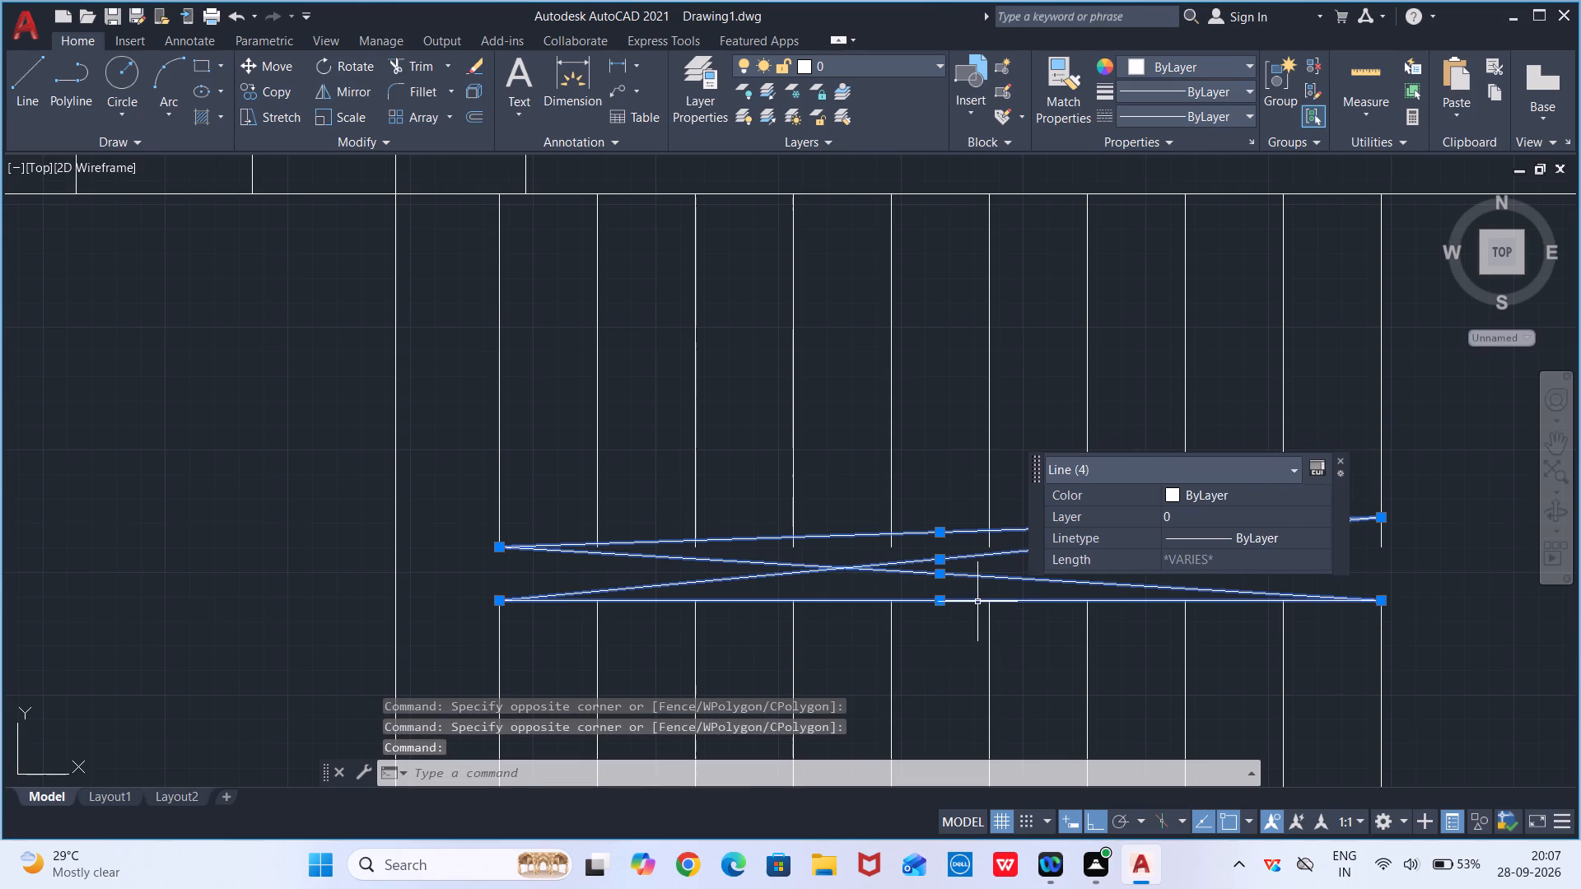
key(Delete)
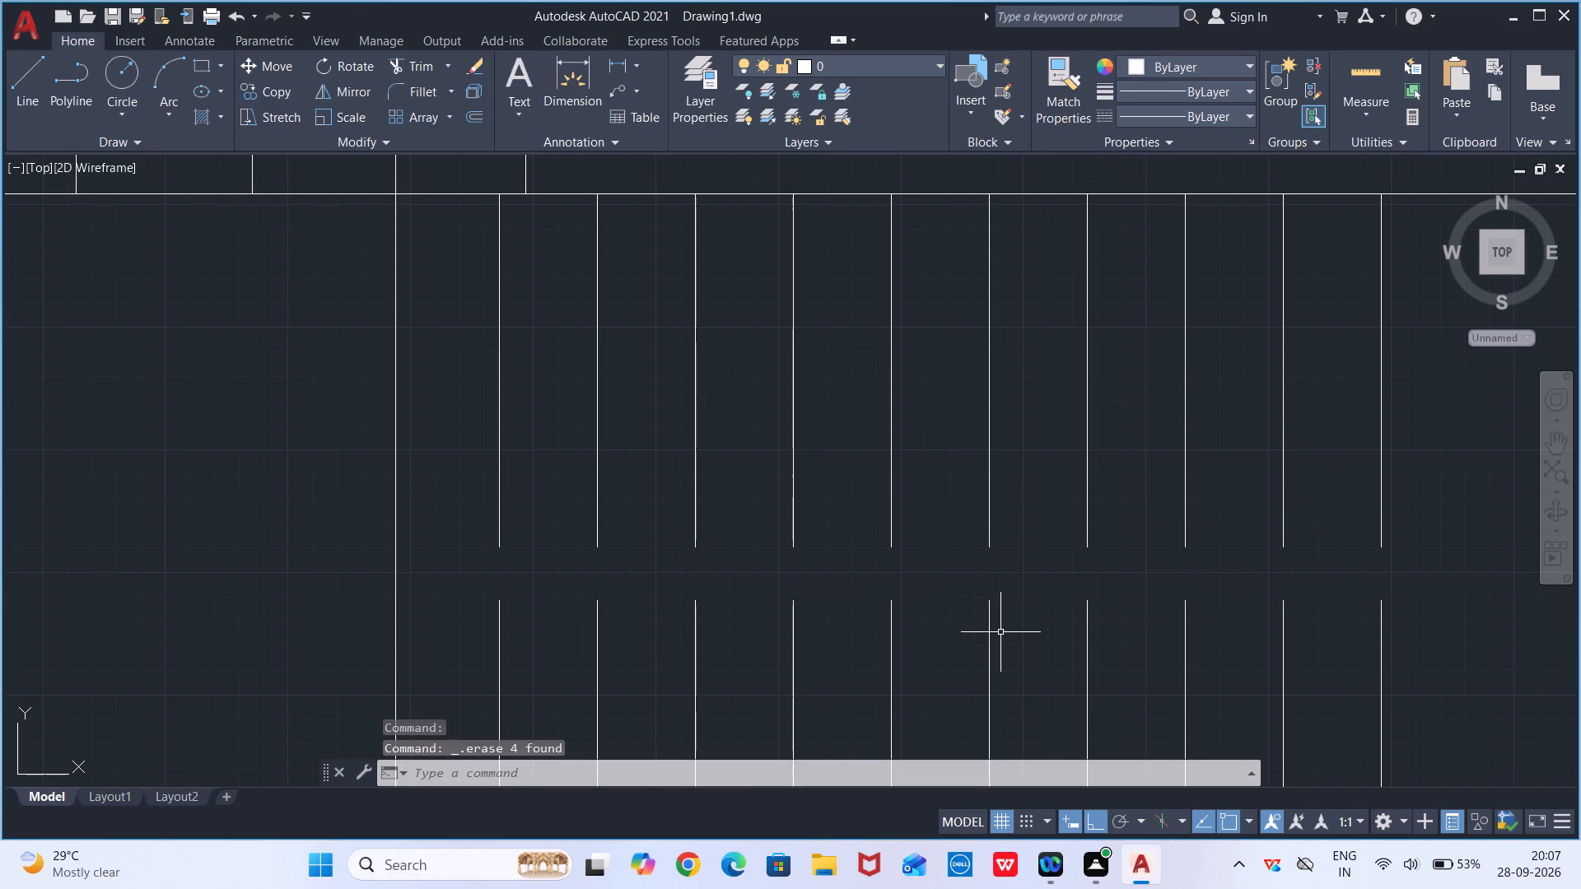
Line both edges of the gap between the stair flights, about 8'-4.5" long, and cross the gap with two diagonals.
key(l)
key(Return)
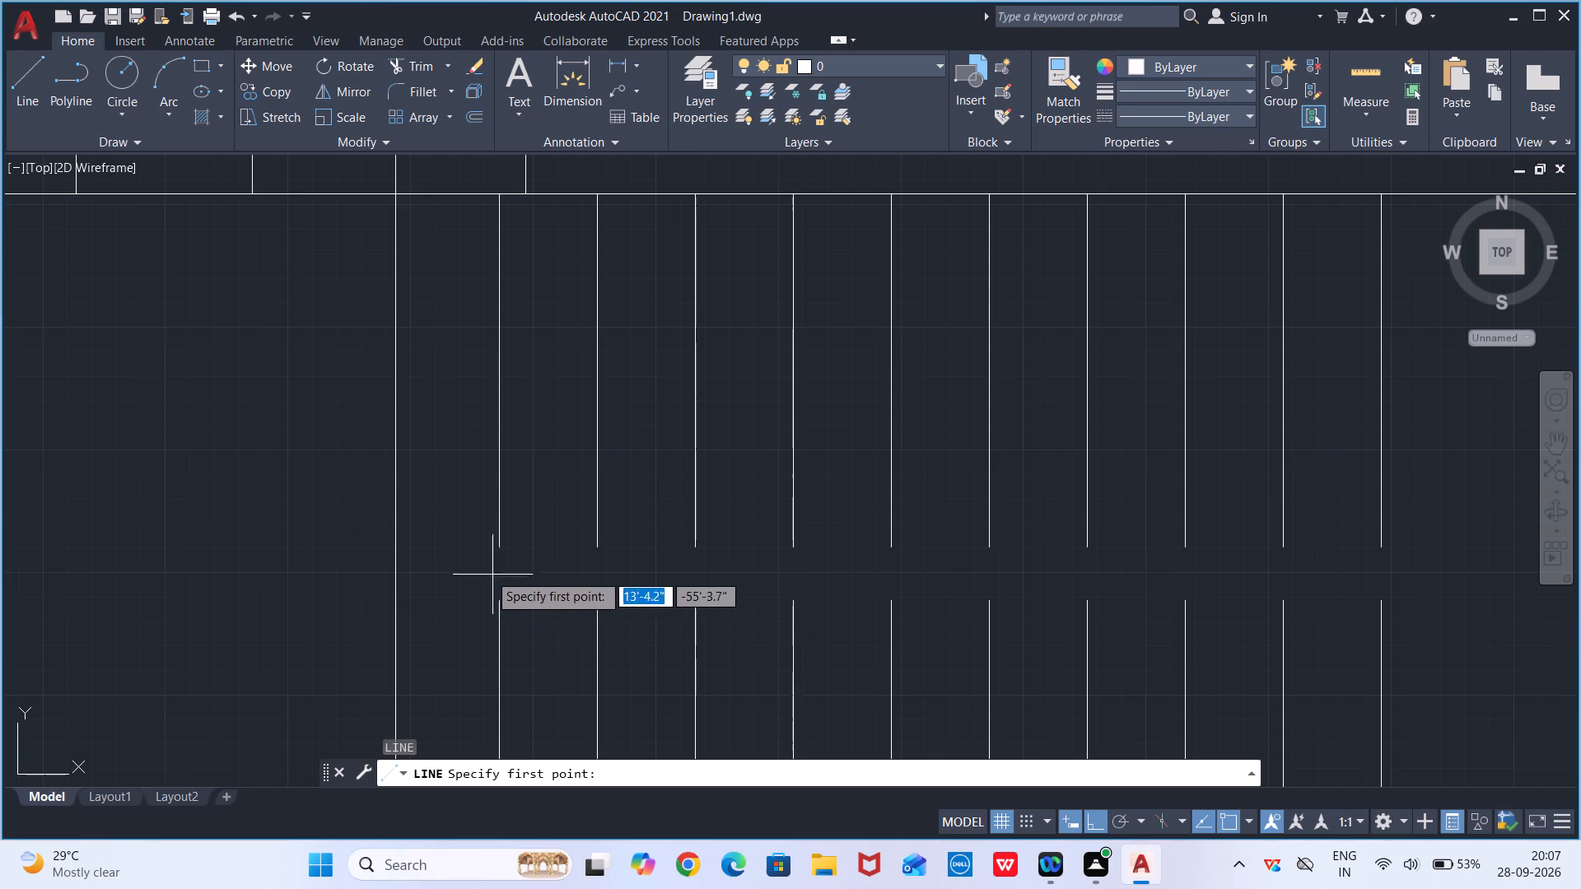
click(1384, 547)
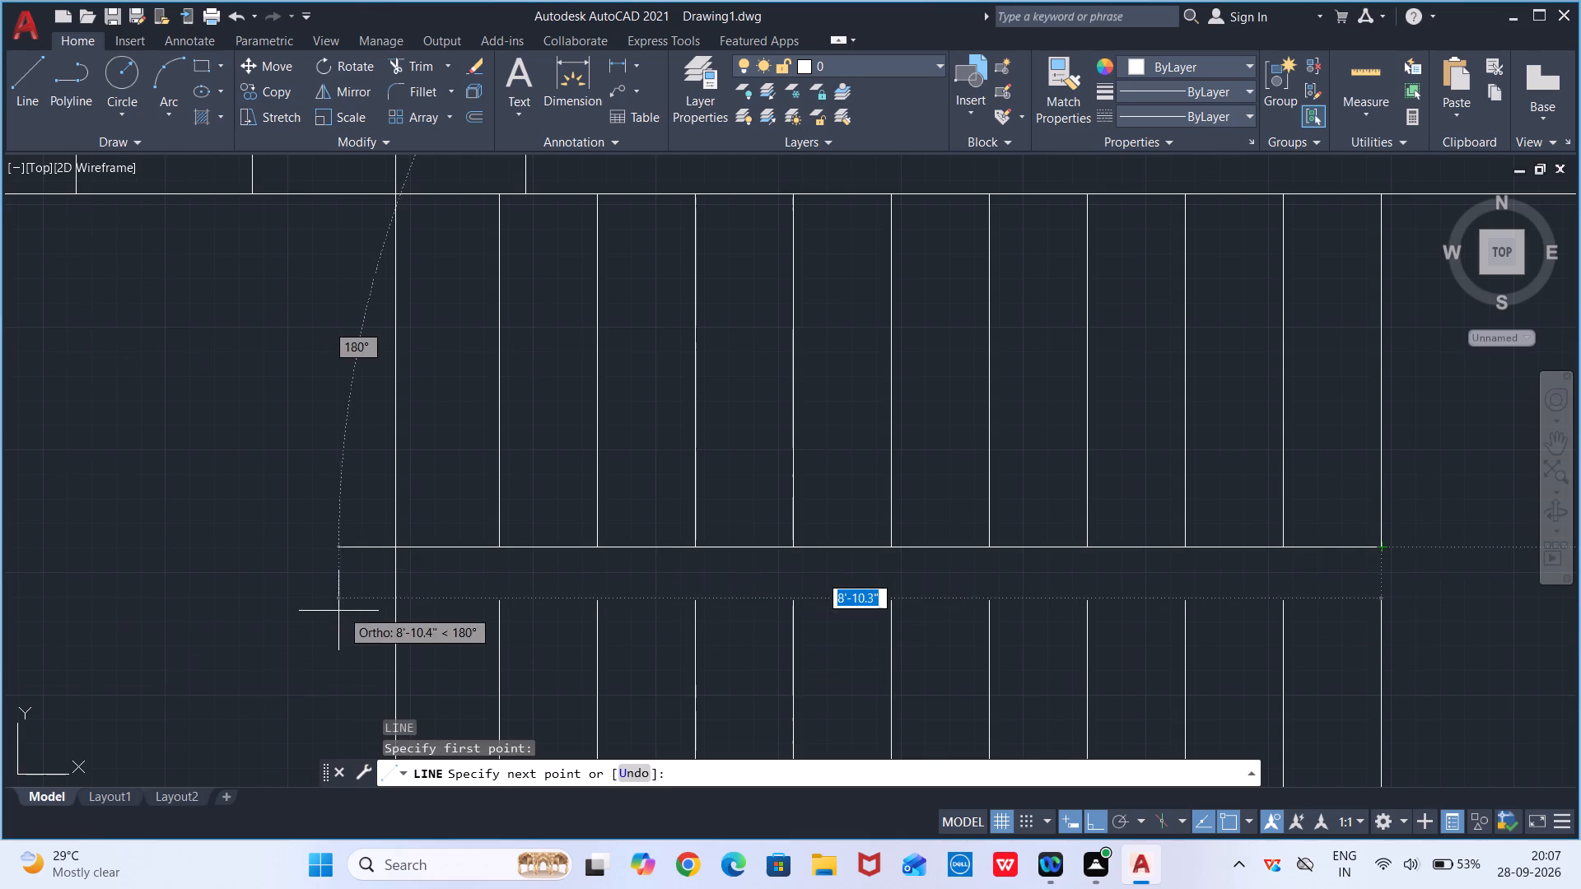
click(398, 544)
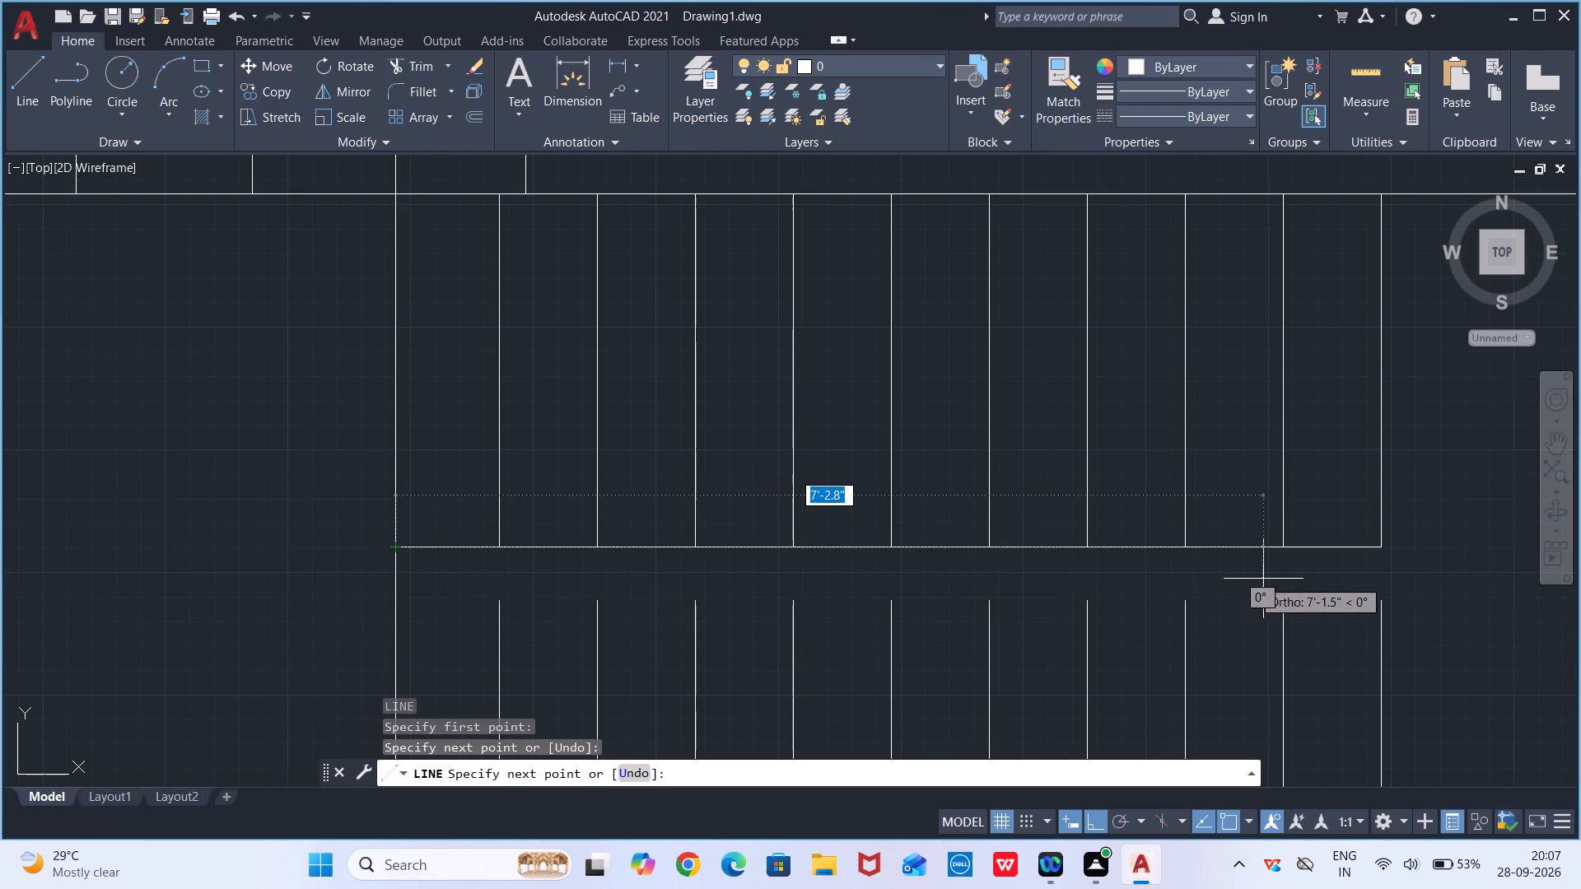
click(1378, 600)
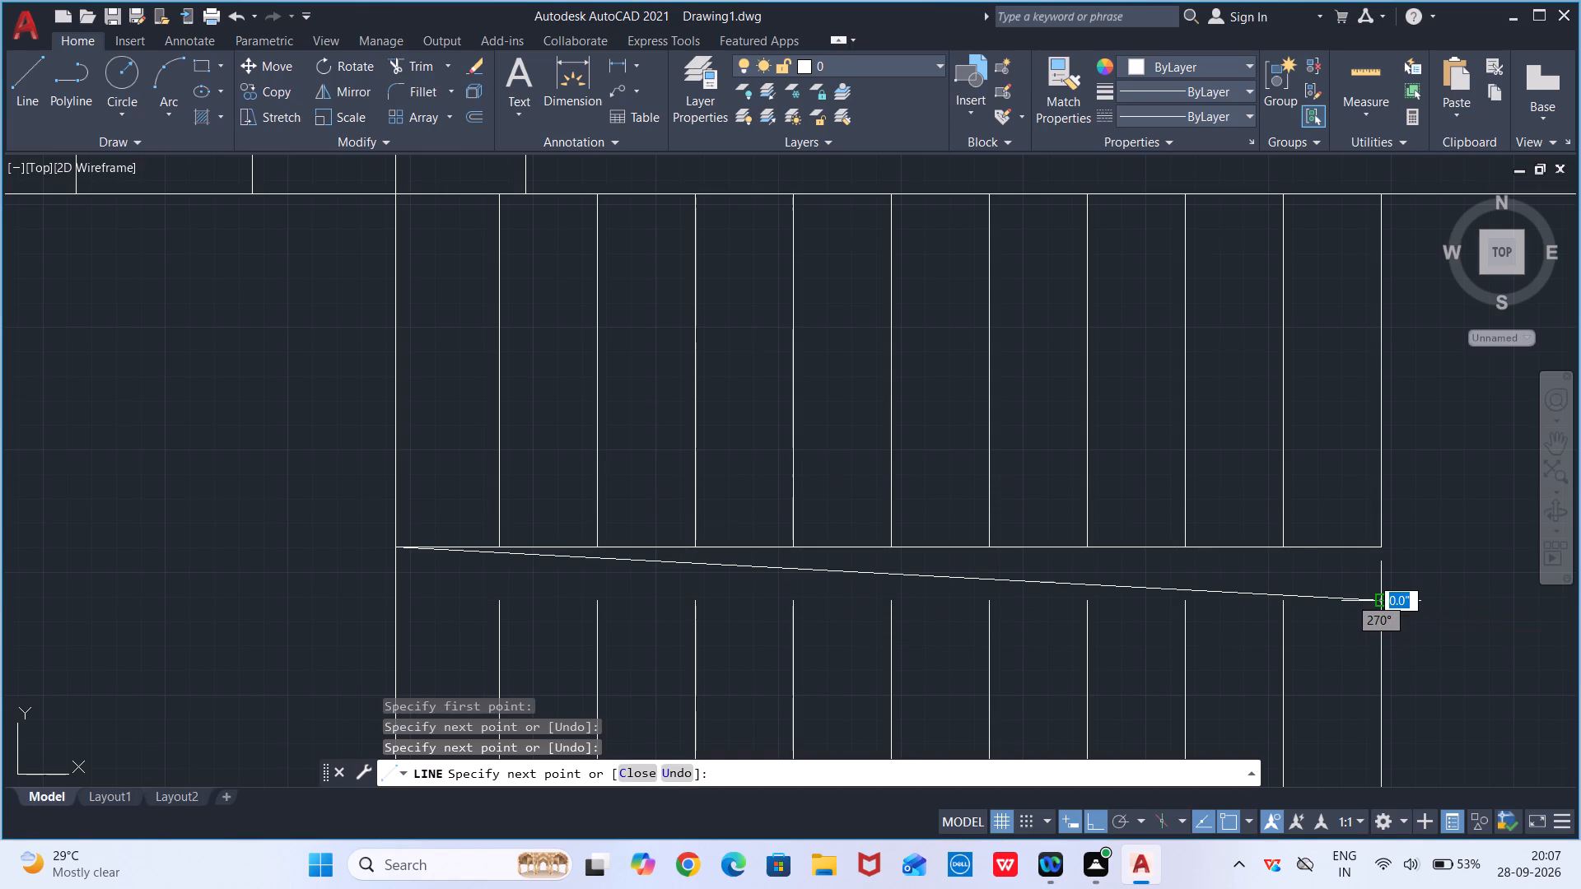
click(399, 606)
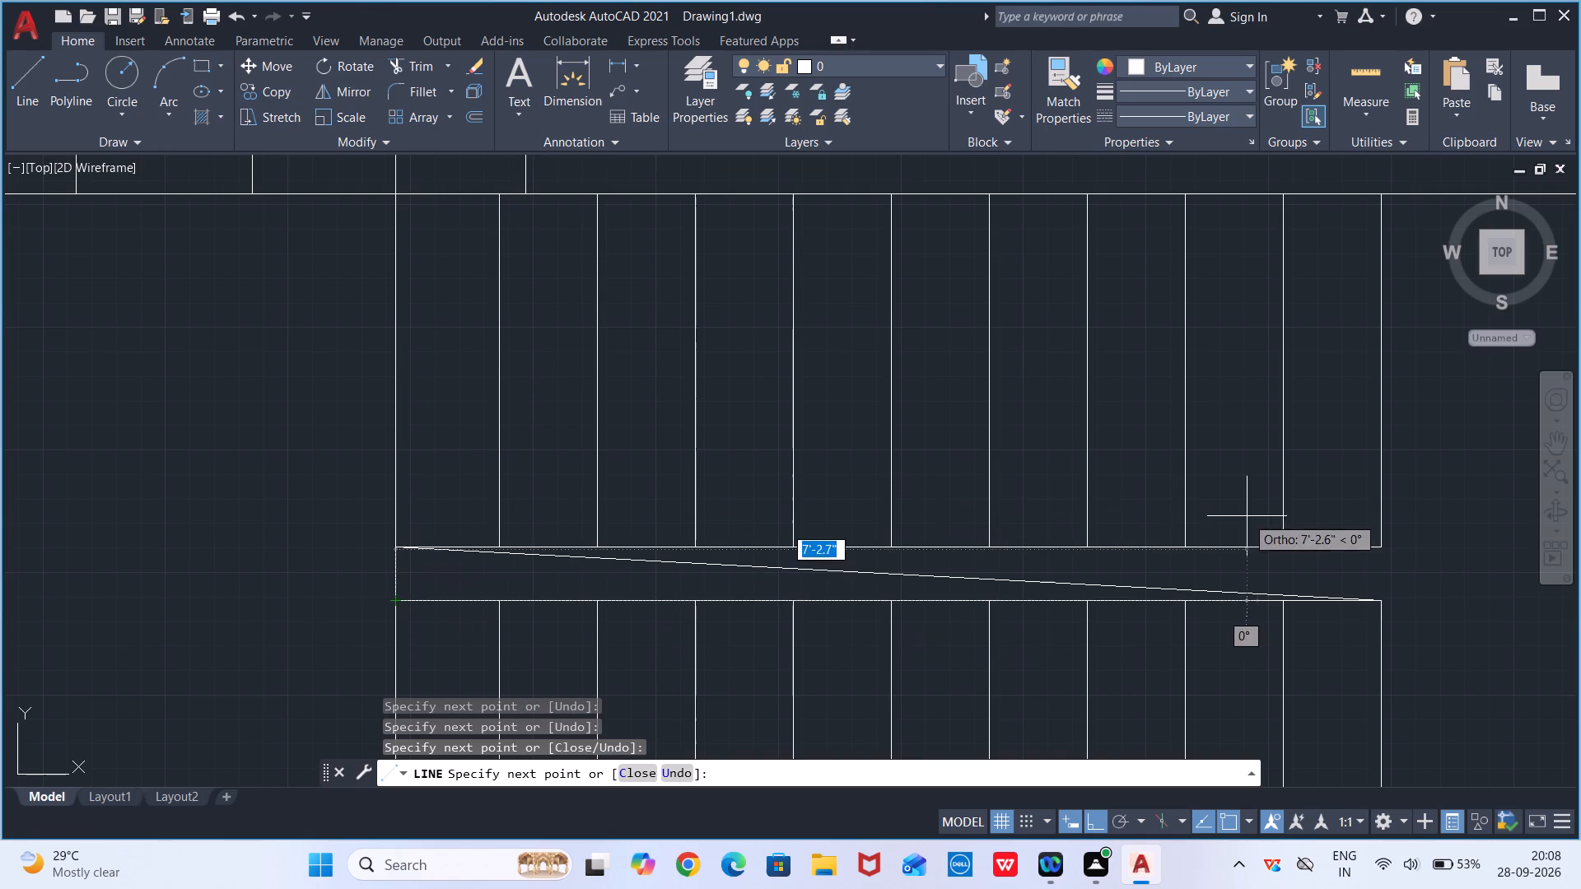
click(1378, 544)
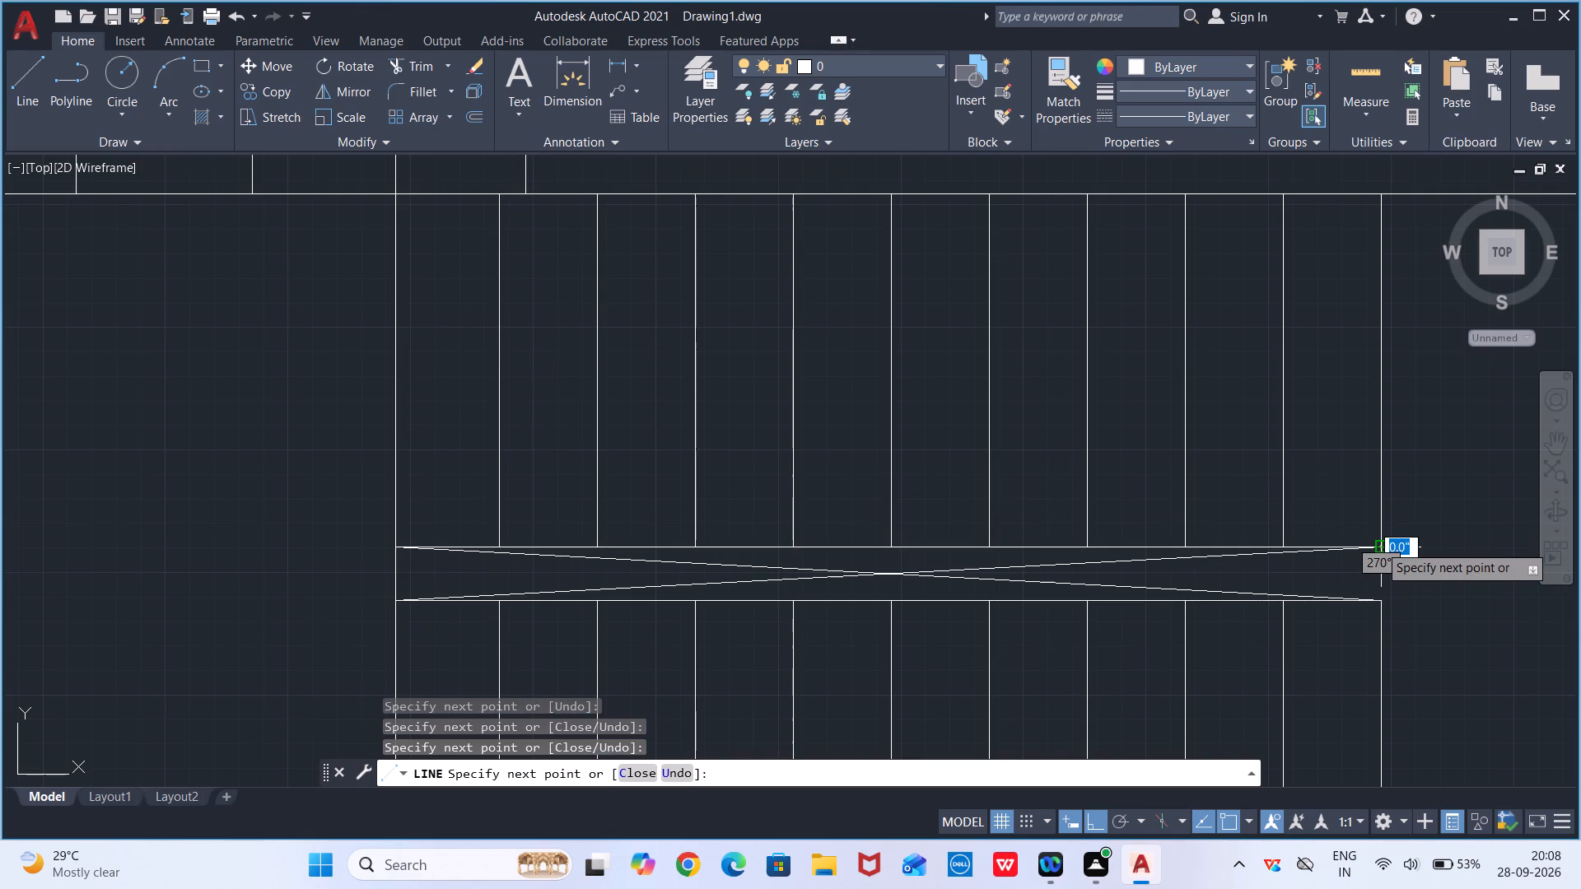
key(Escape)
Draw a 3'7" line leftward from the floor plan's upper-left outer corner.
scroll(1128, 626, down, 2)
middle_drag(1114, 626, 1115, 533)
scroll(1164, 549, down, 1)
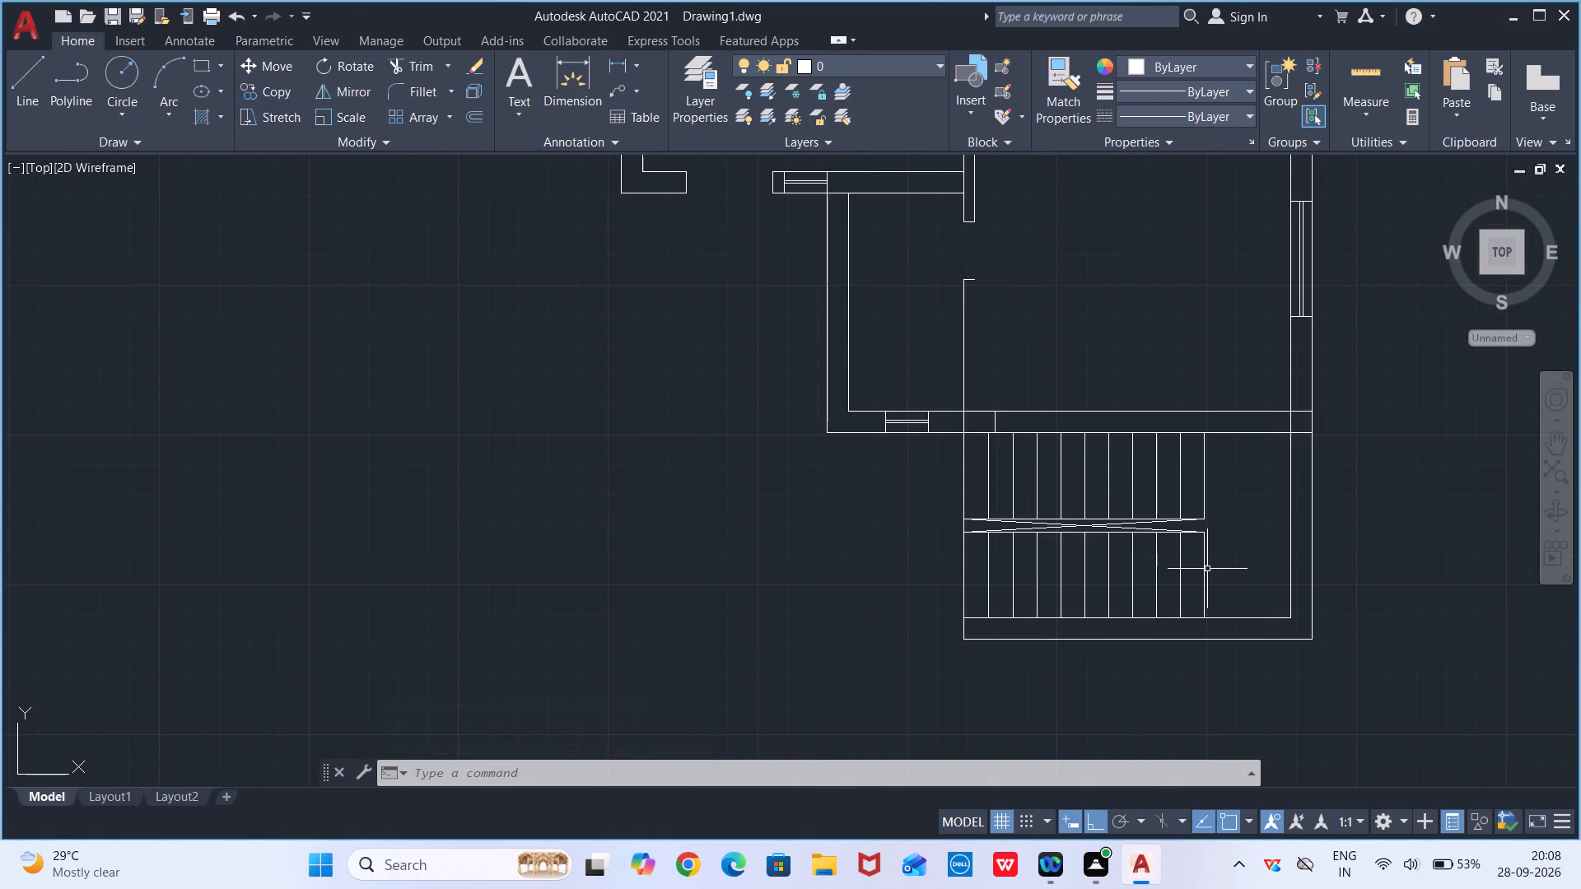
scroll(1098, 476, down, 2)
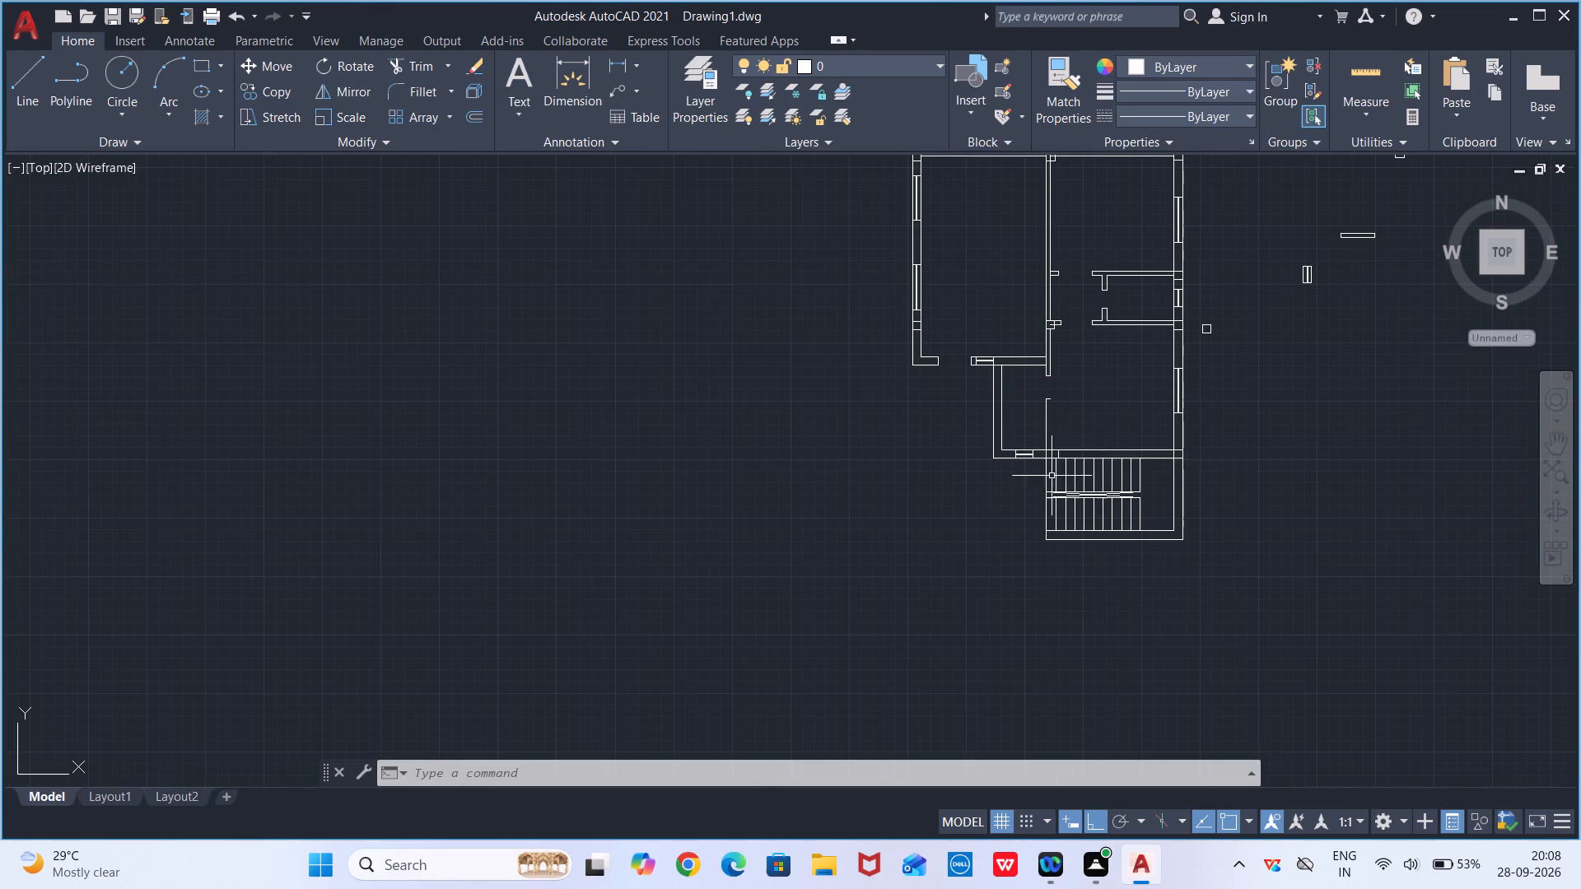
middle_drag(1055, 426, 1019, 524)
scroll(1002, 491, up, 1)
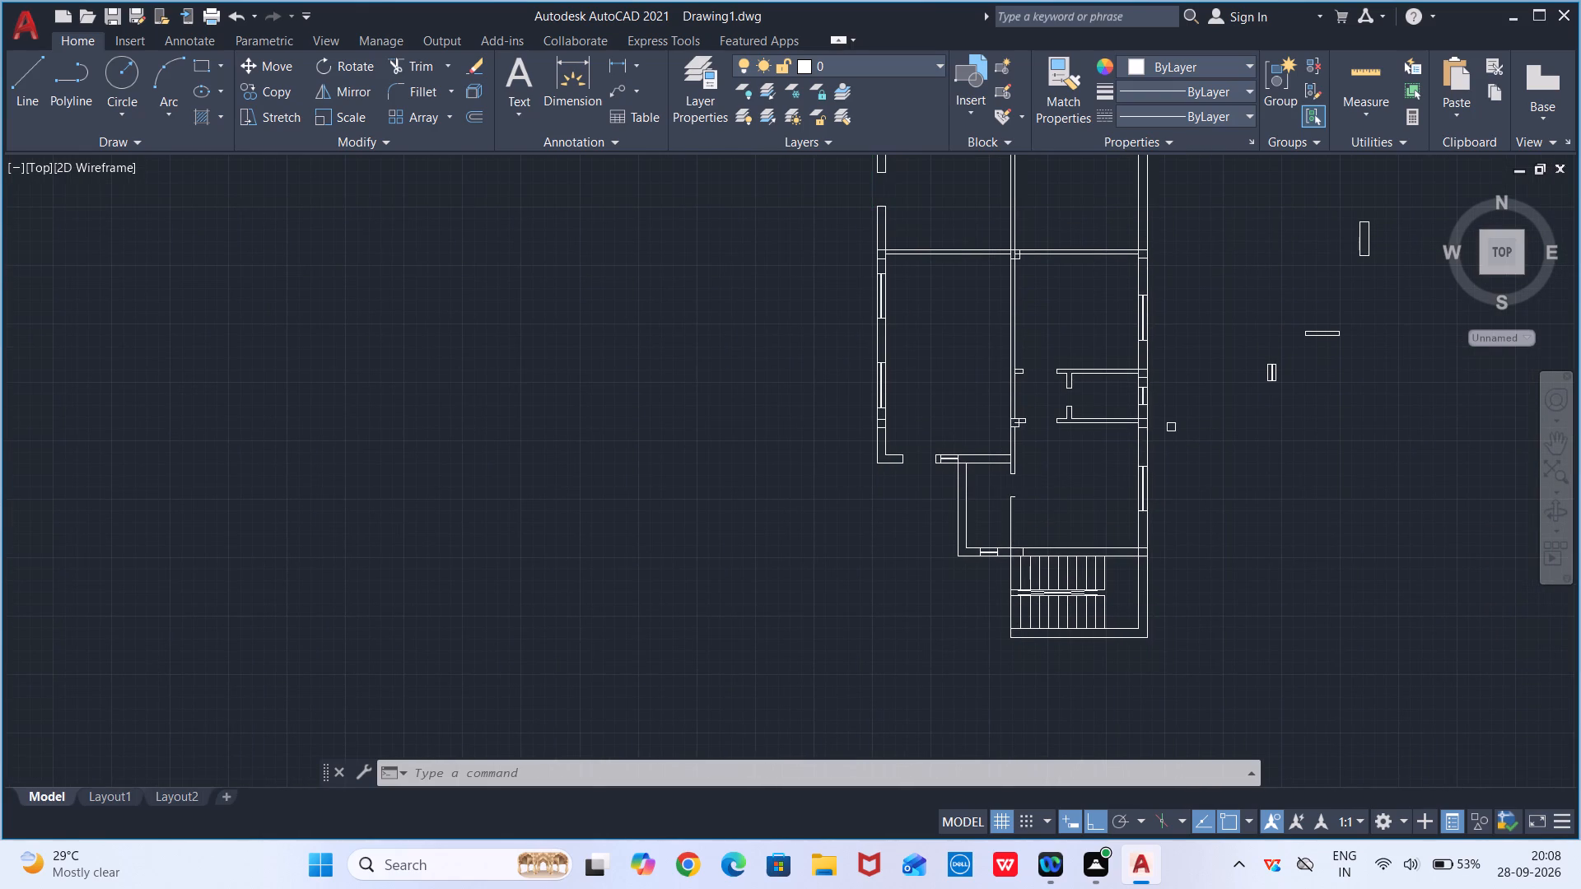
scroll(1002, 491, down, 1)
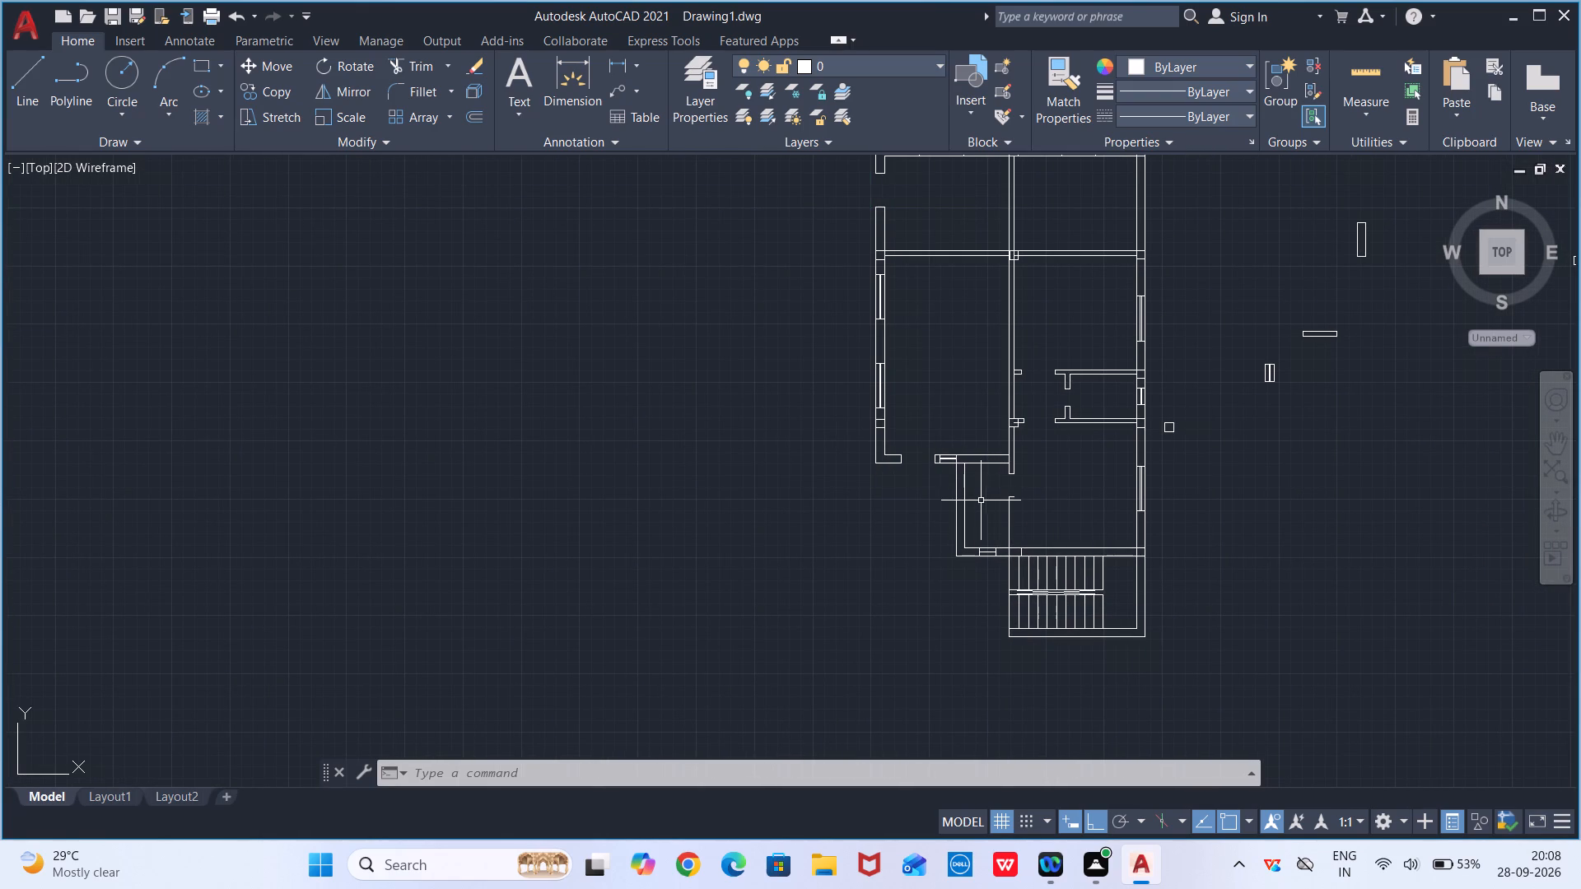
middle_drag(907, 436, 886, 541)
scroll(907, 436, down, 1)
scroll(858, 381, up, 2)
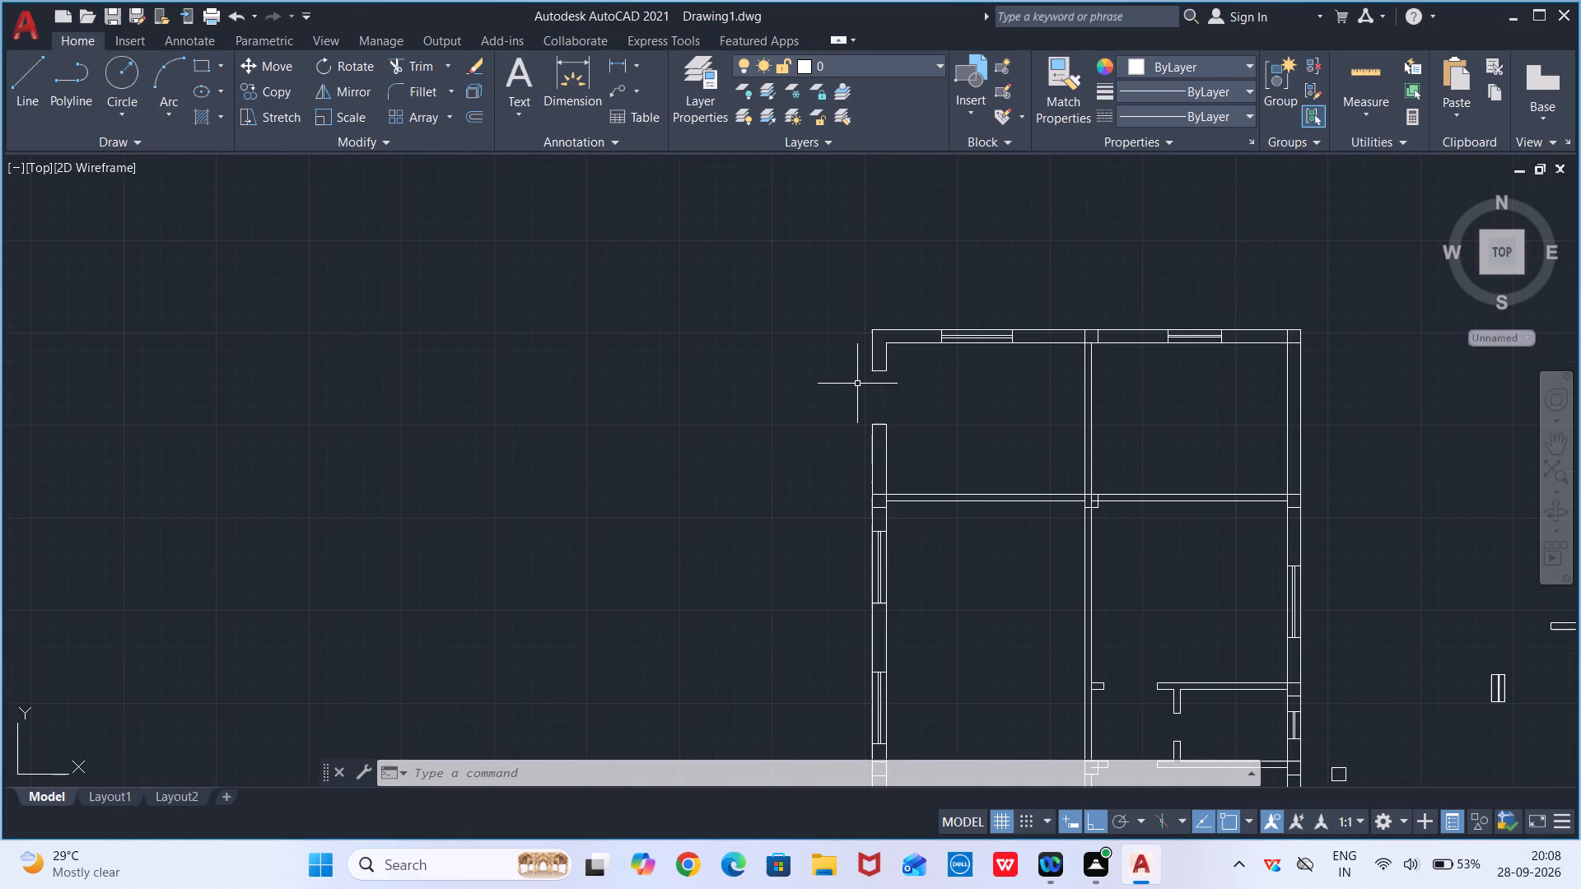
middle_drag(856, 373, 856, 418)
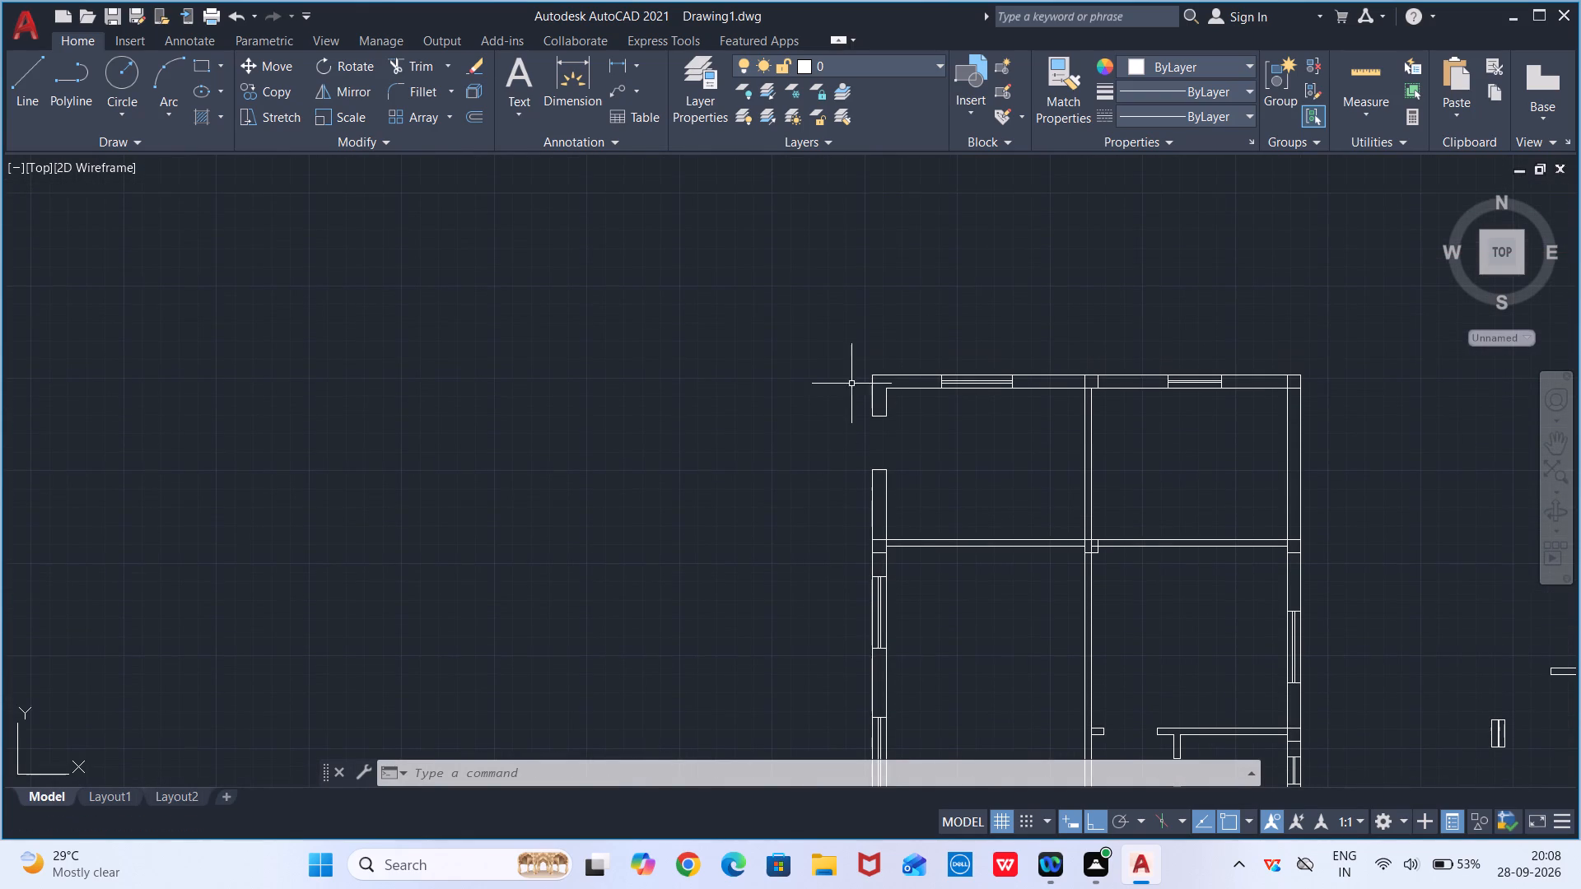
scroll(851, 373, up, 1)
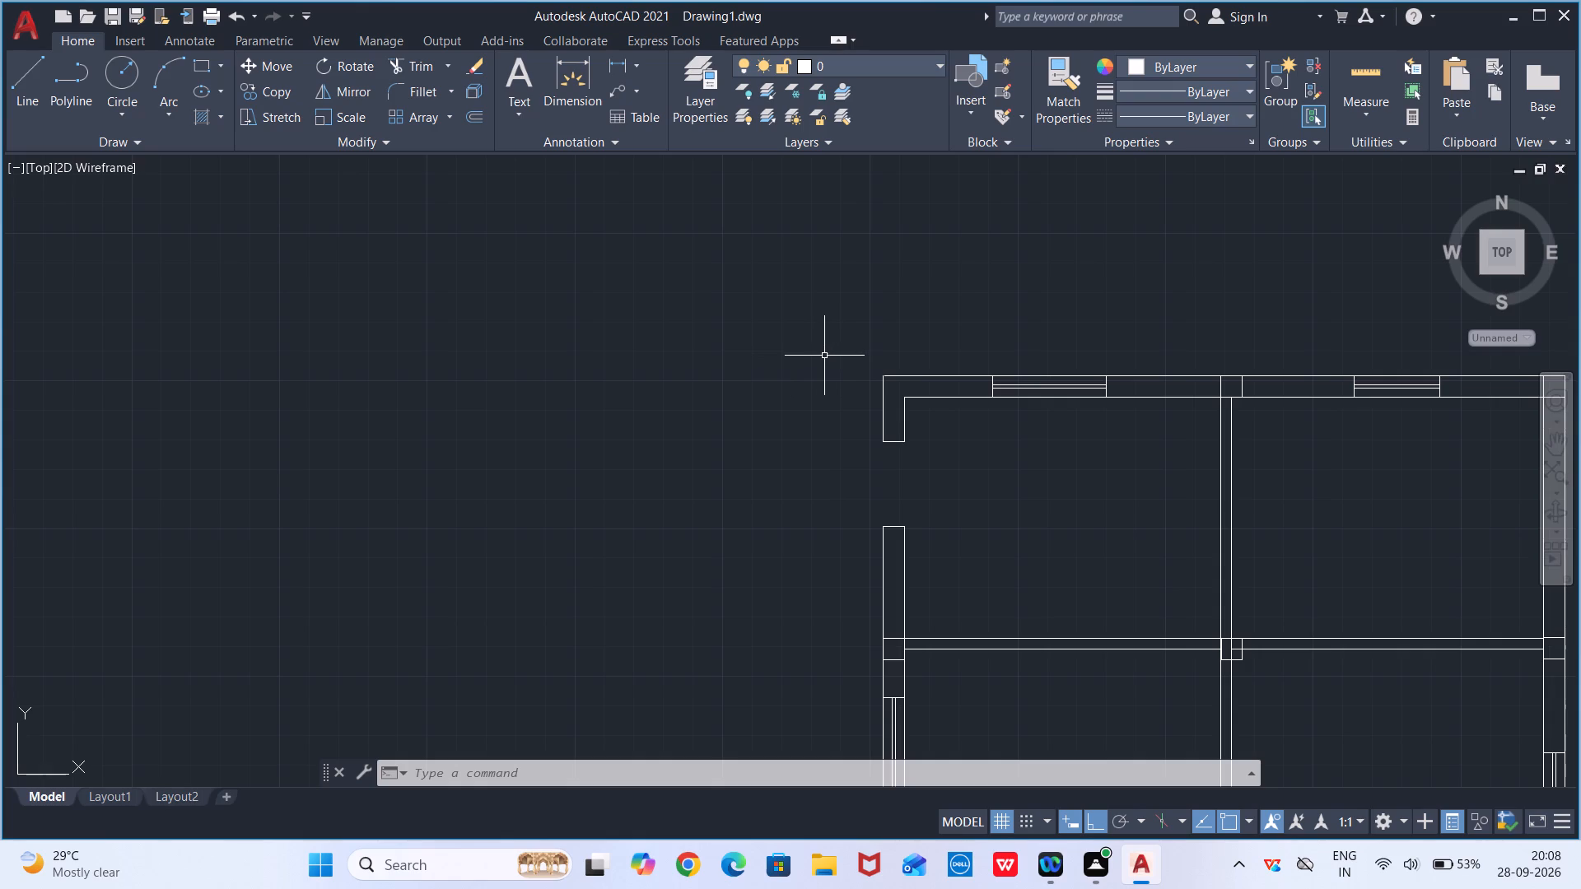
key(l)
key(Return)
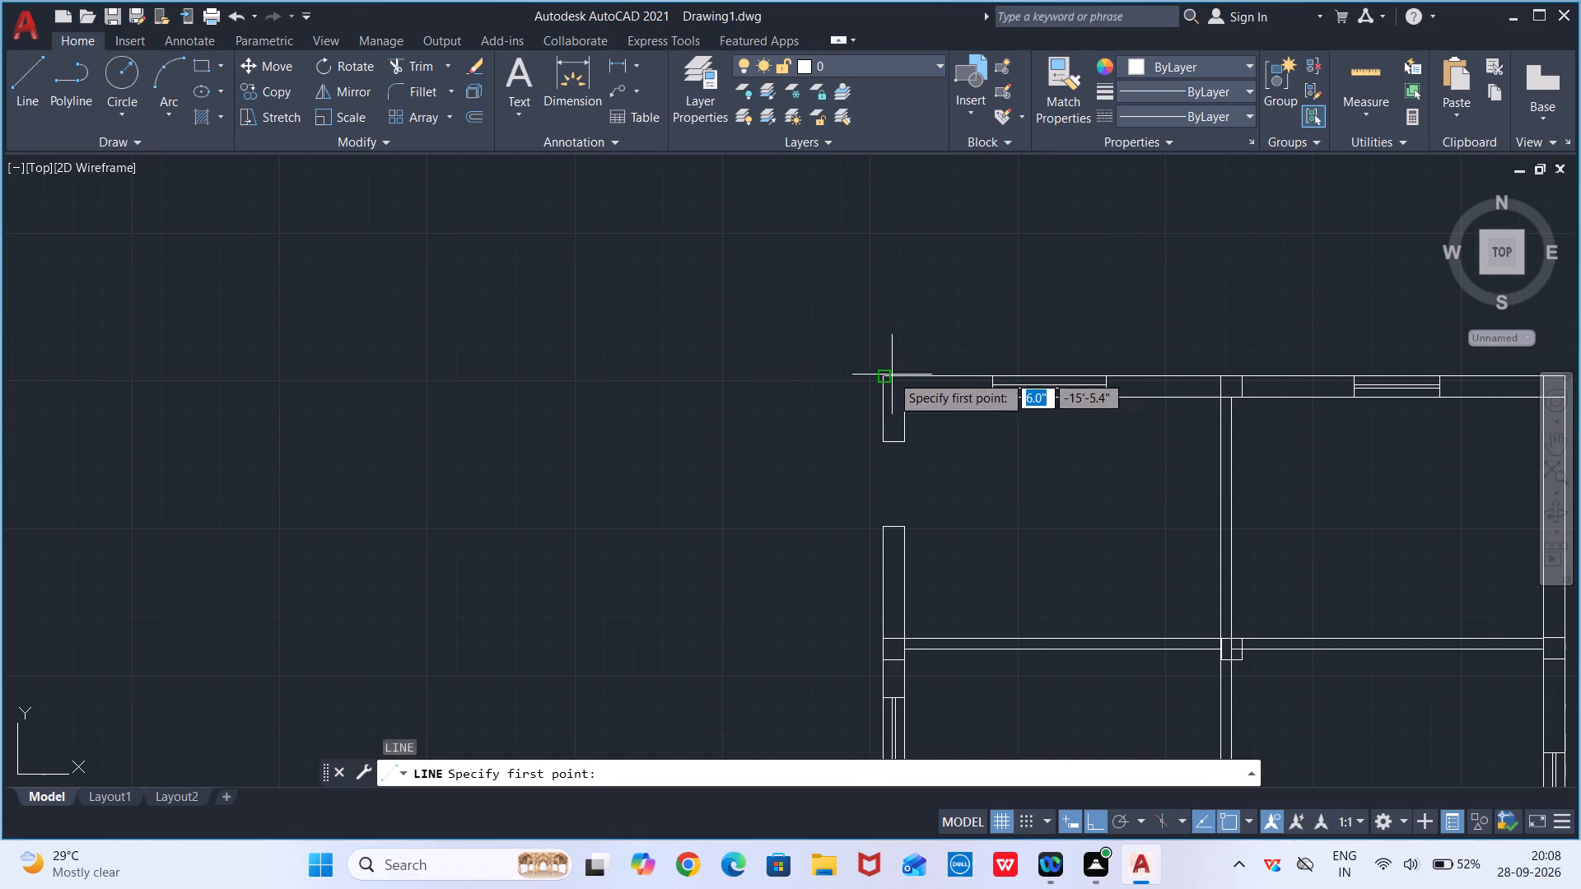
click(885, 376)
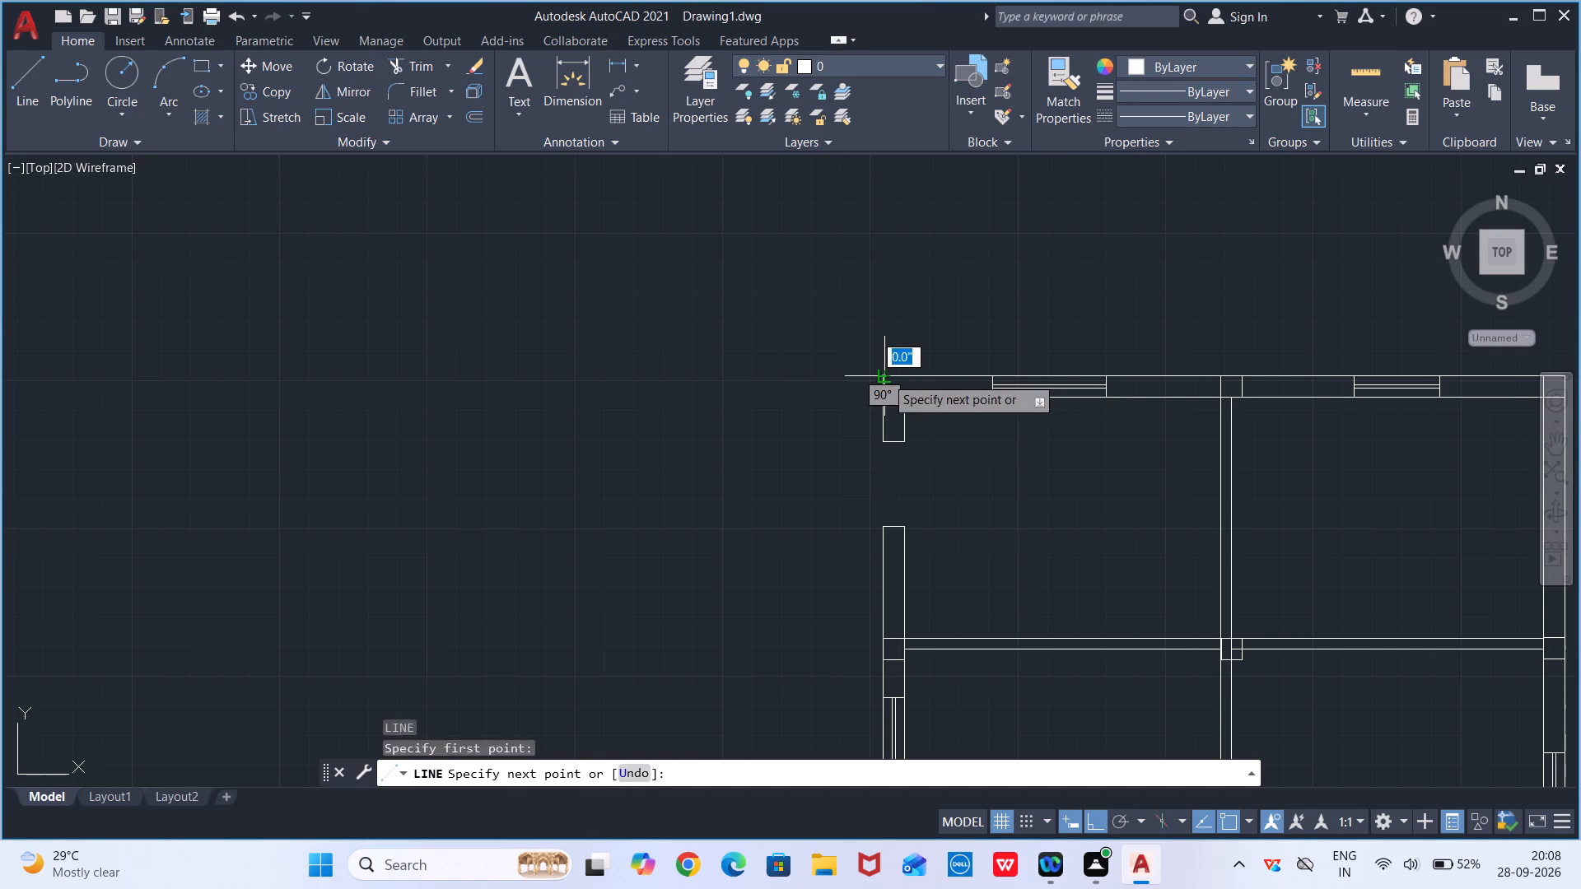
text(3')
text(7")
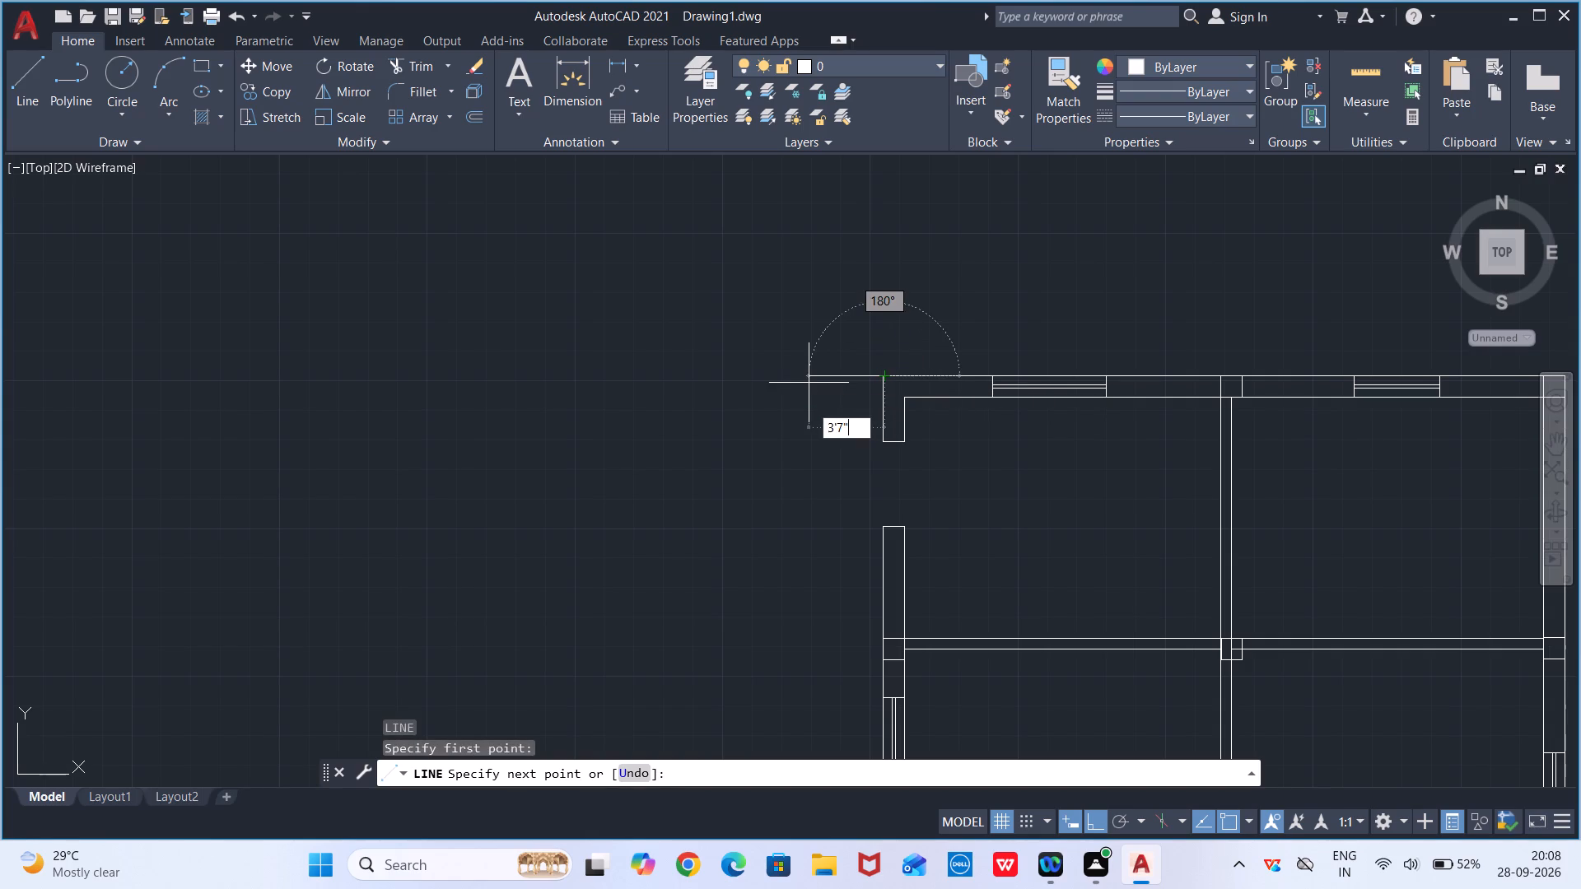
key(Return)
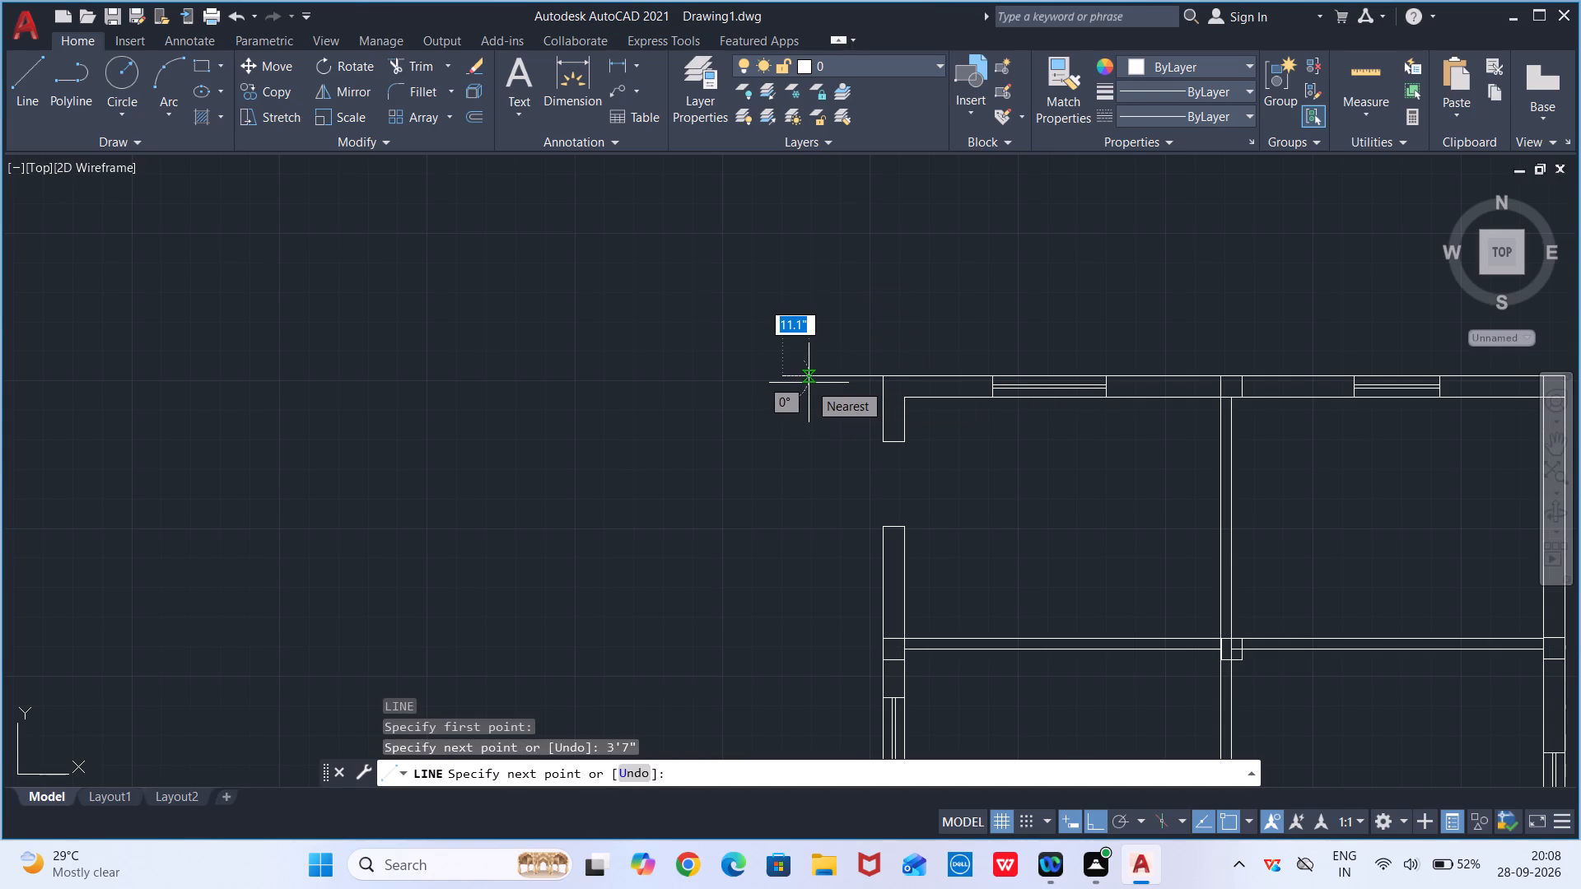
Continue with a vertical line straight down from the 3'7" line's left end to below the staircase's outer bottom line.
scroll(809, 382, down, 2)
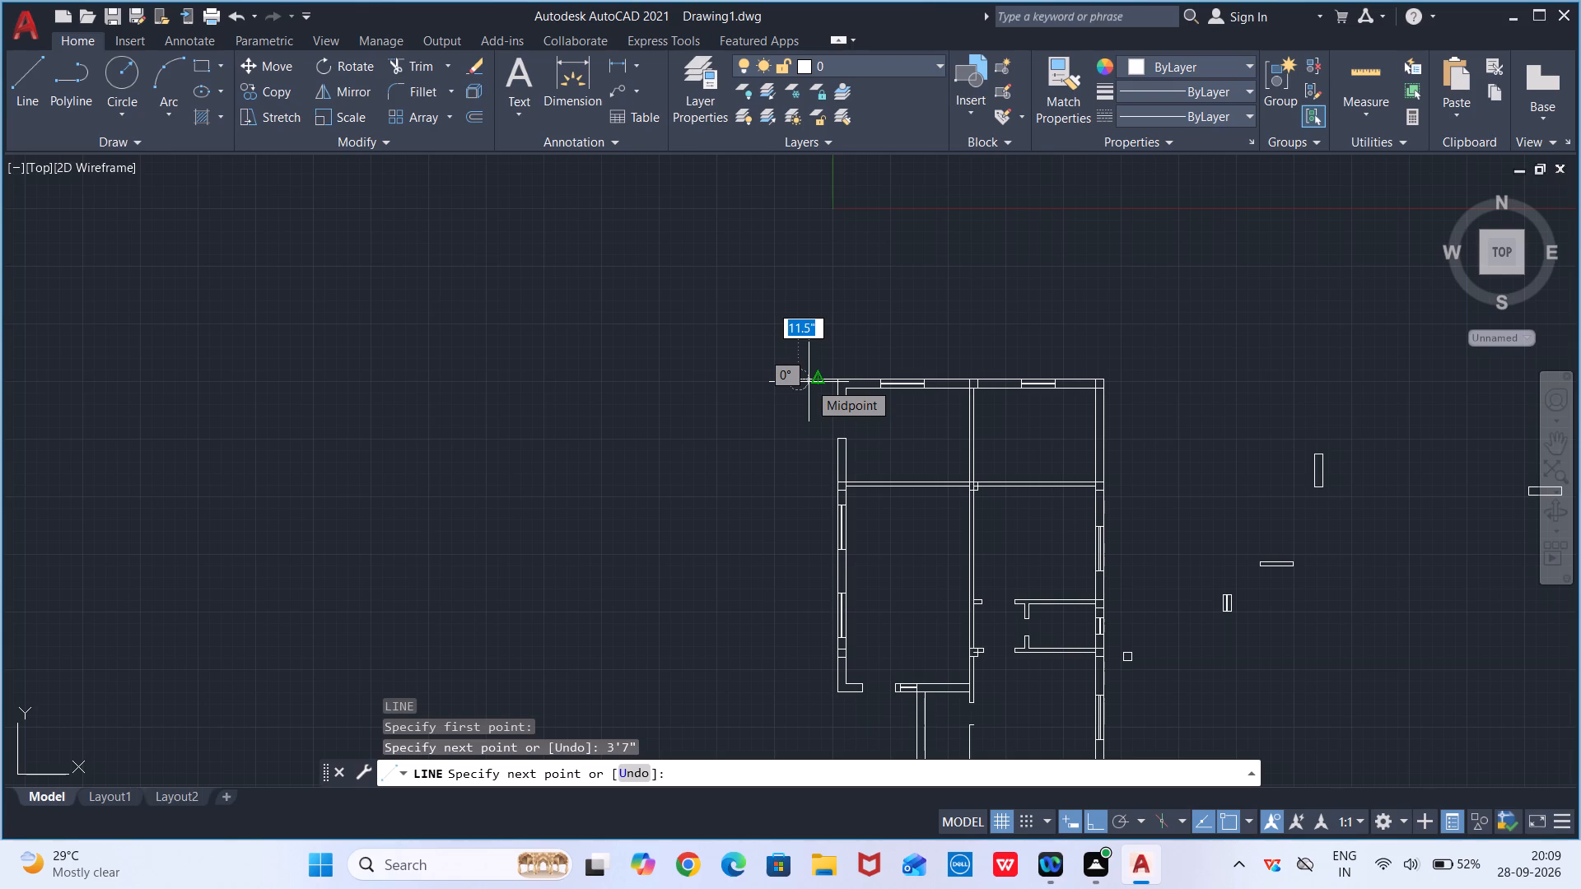
scroll(809, 382, down, 2)
middle_click(809, 379)
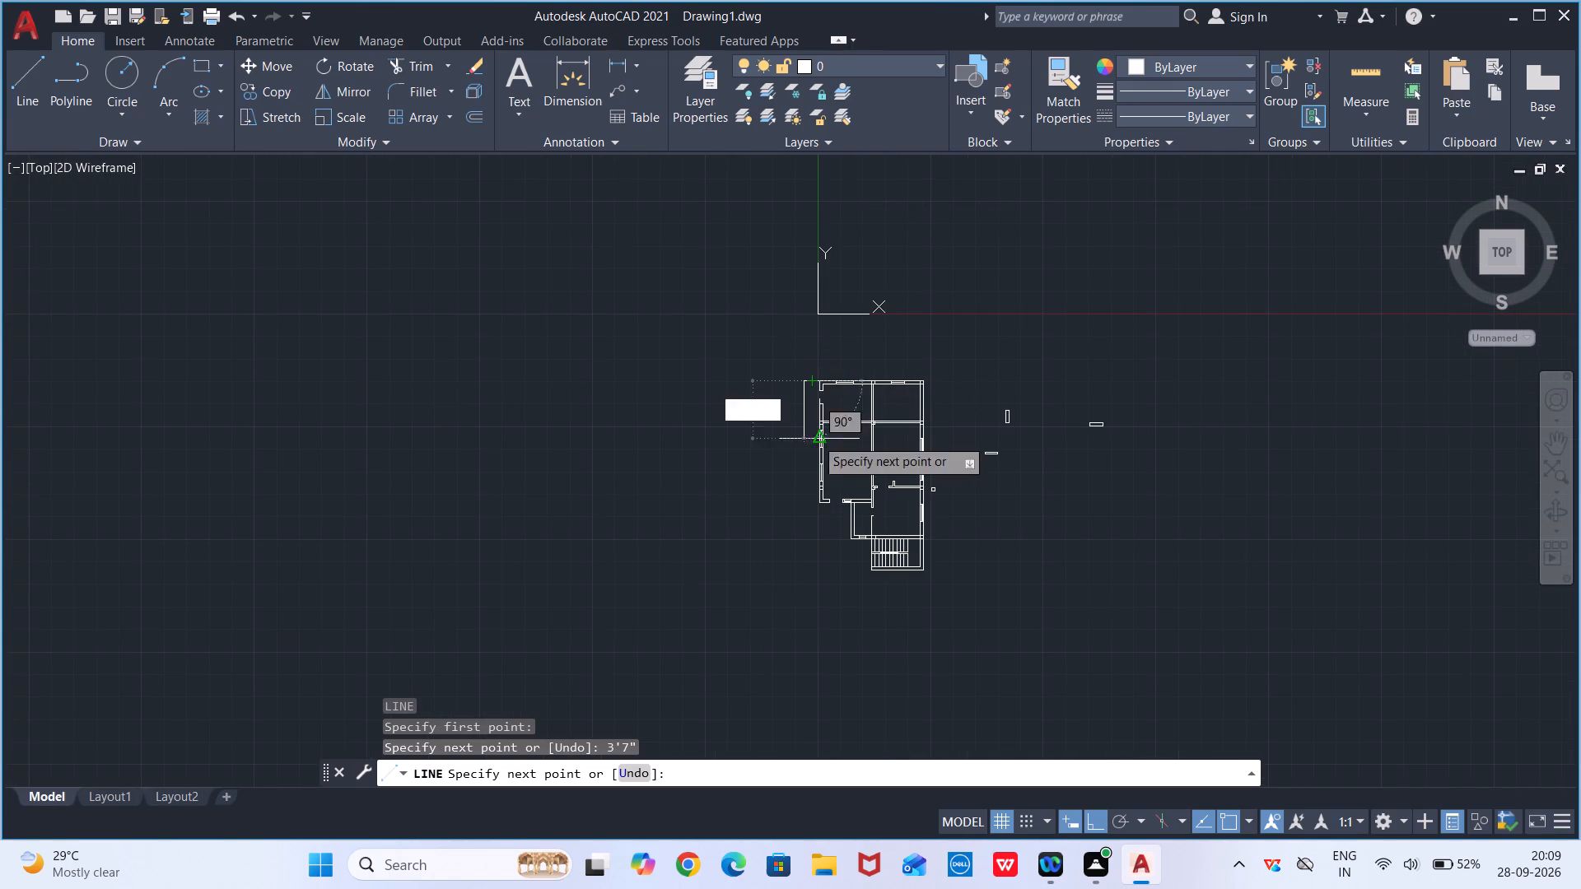
scroll(795, 582, up, 4)
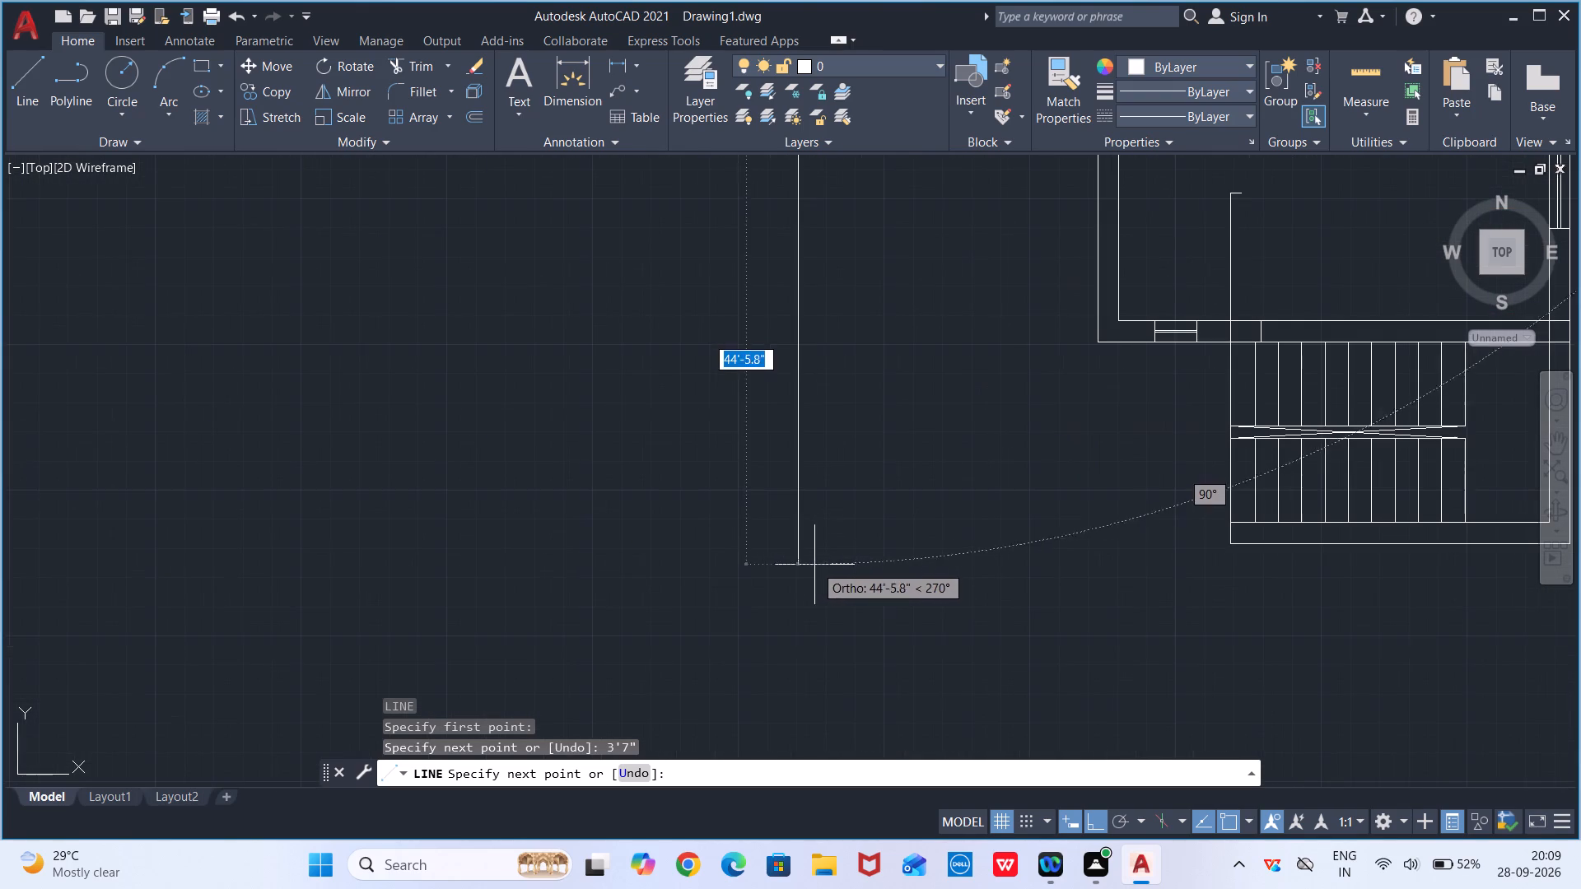
click(805, 614)
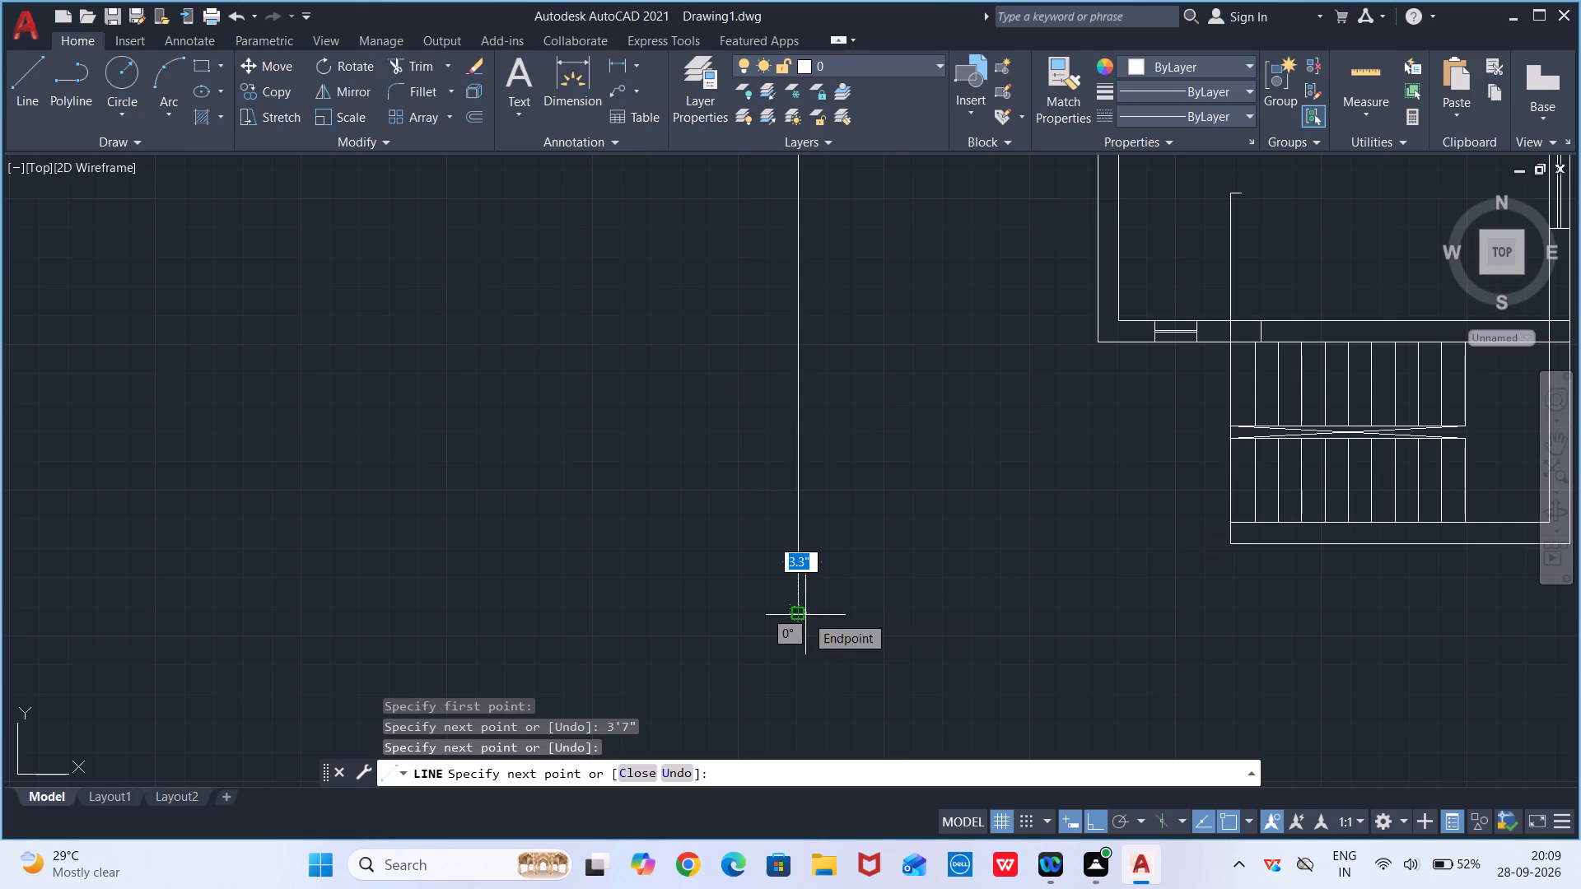
key(Escape)
Extend the staircase's outer bottom line left to the new vertical boundary line.
text(ex)
key(Return)
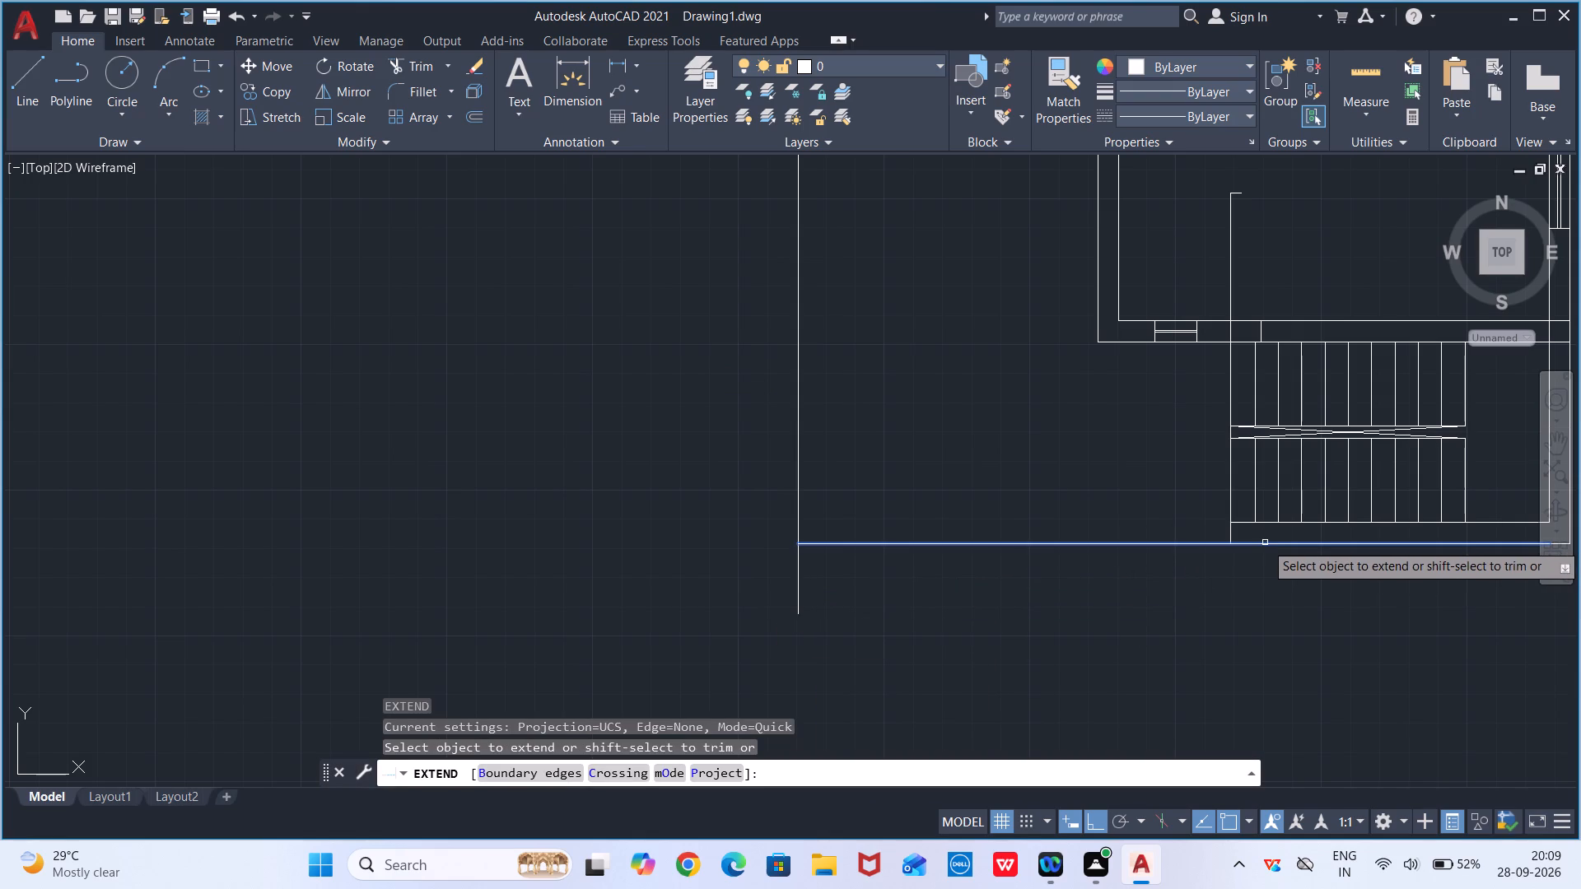
click(1265, 546)
key(Escape)
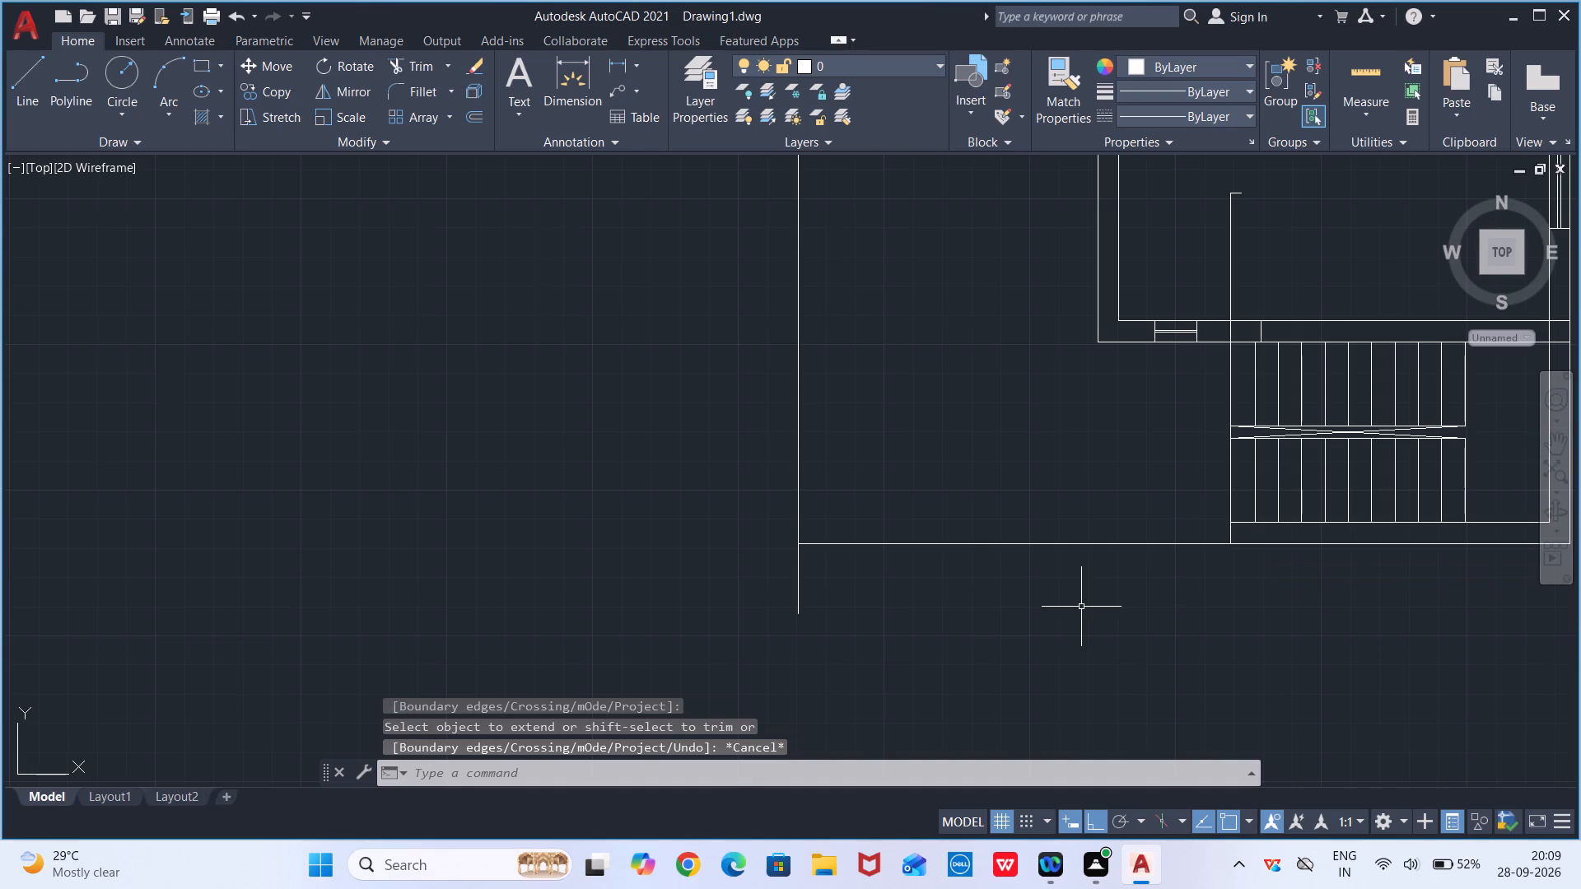
Trim the part of the left boundary line that overhangs below the bottom line.
text(tr)
key(Return)
drag(943, 590, 631, 588)
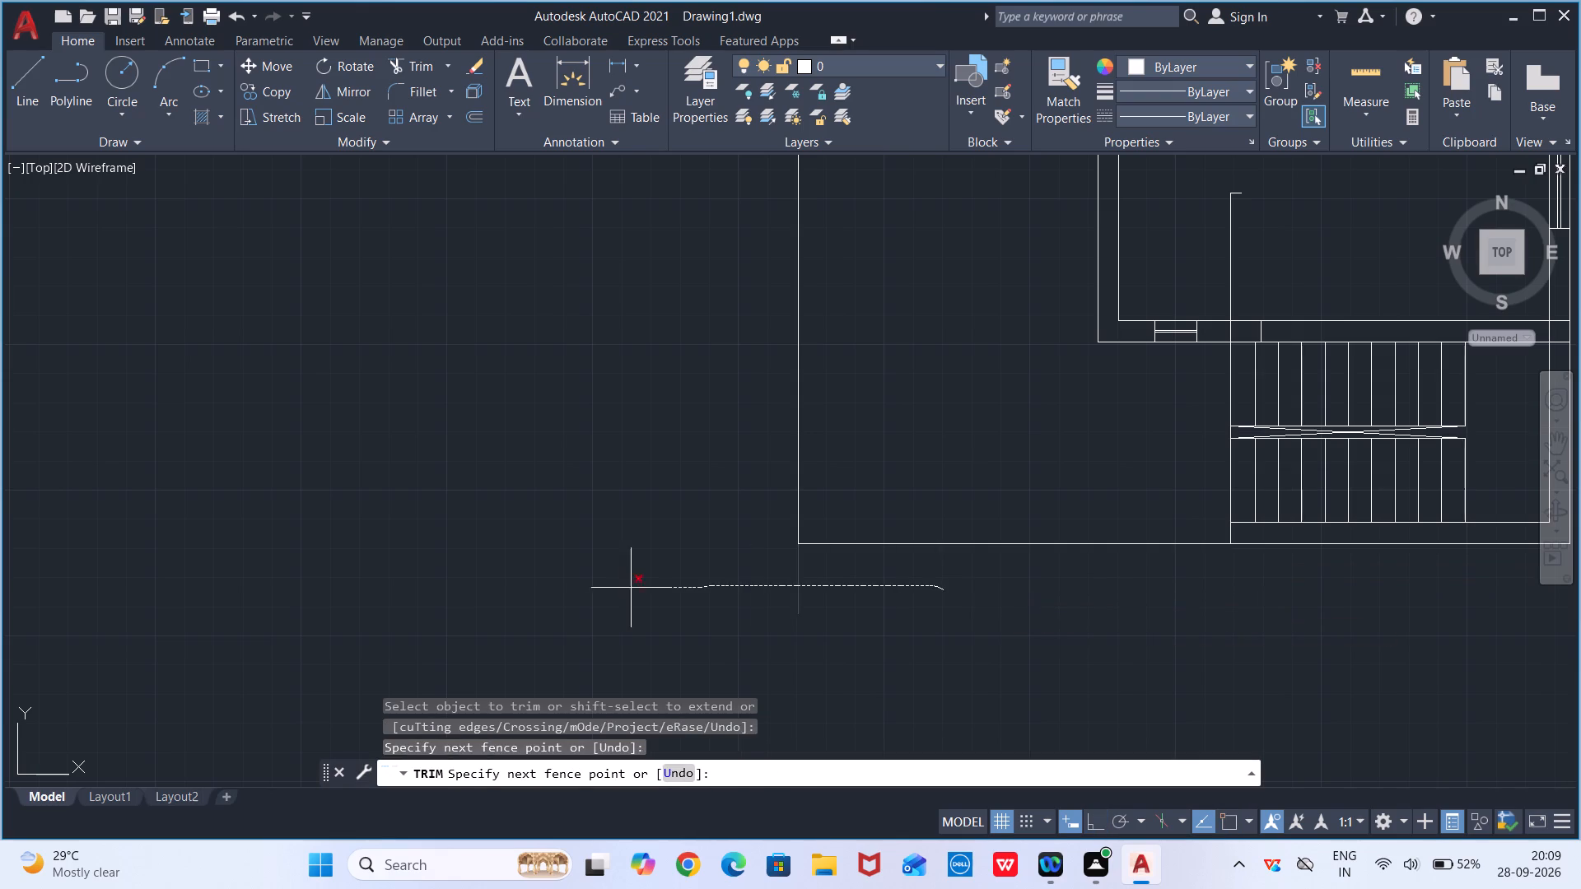
drag(631, 588, 623, 588)
scroll(671, 574, down, 3)
middle_drag(795, 576, 776, 621)
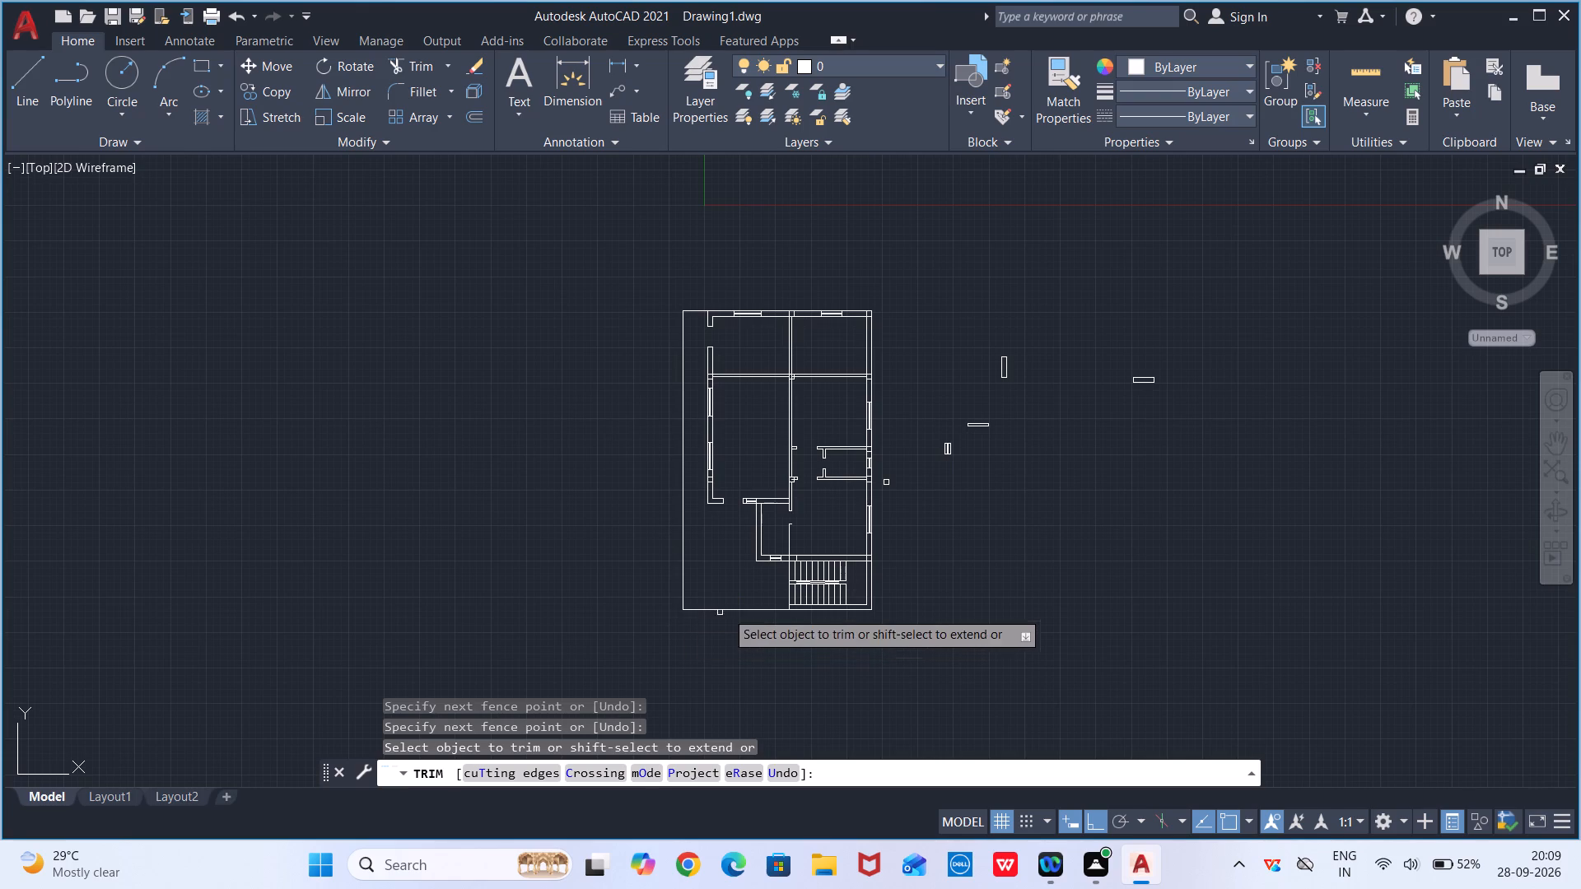
key(Escape)
Offset the left boundary line 4.5" outward, away from the plan.
key(o)
key(f)
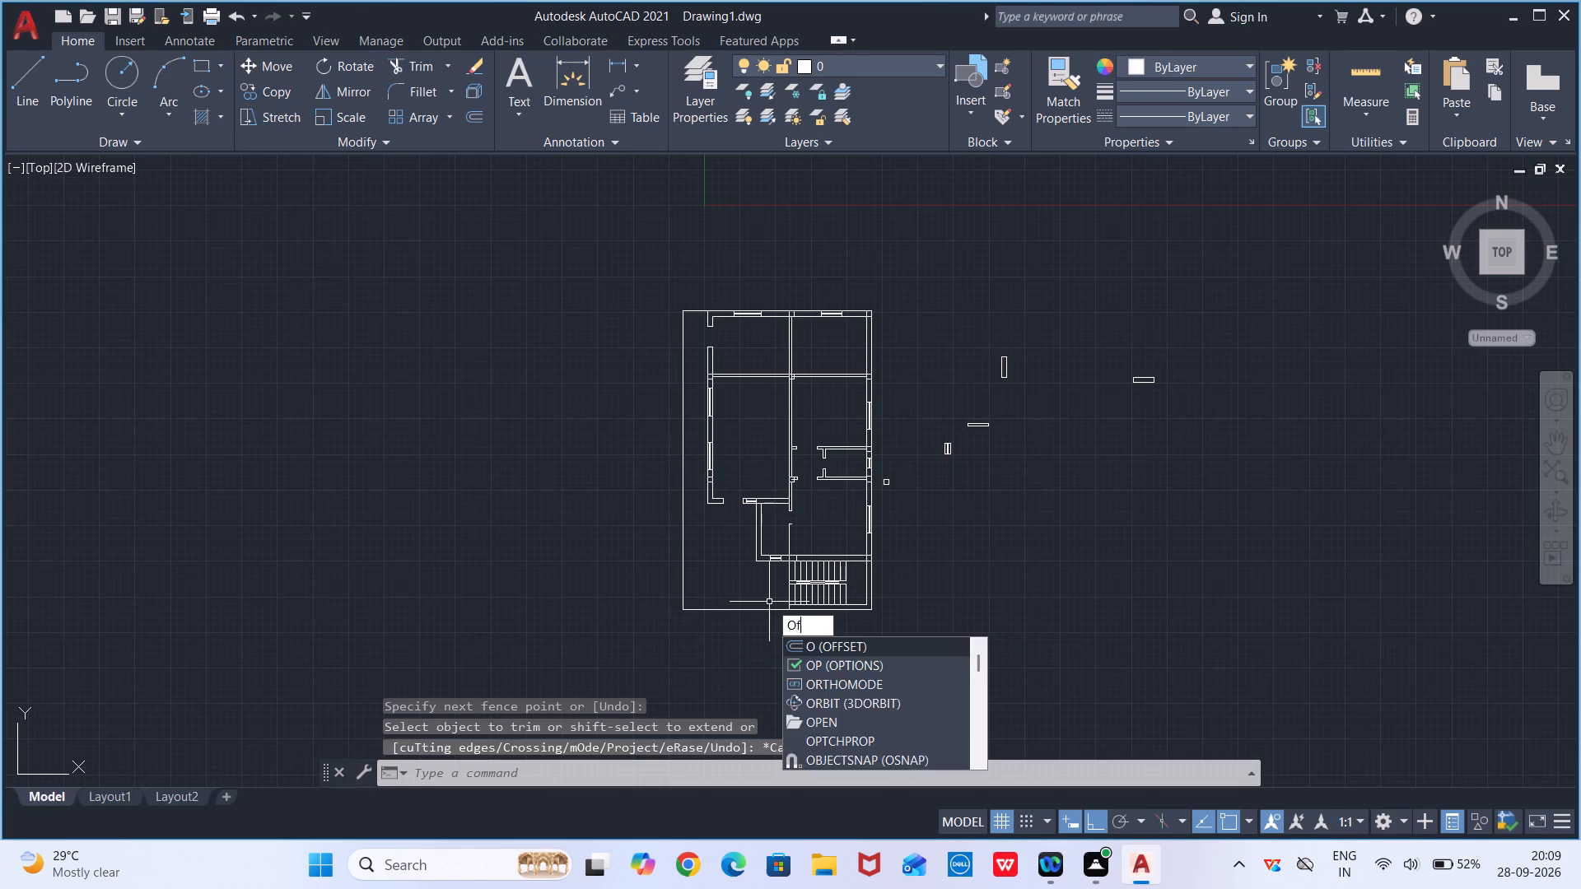
key(Return)
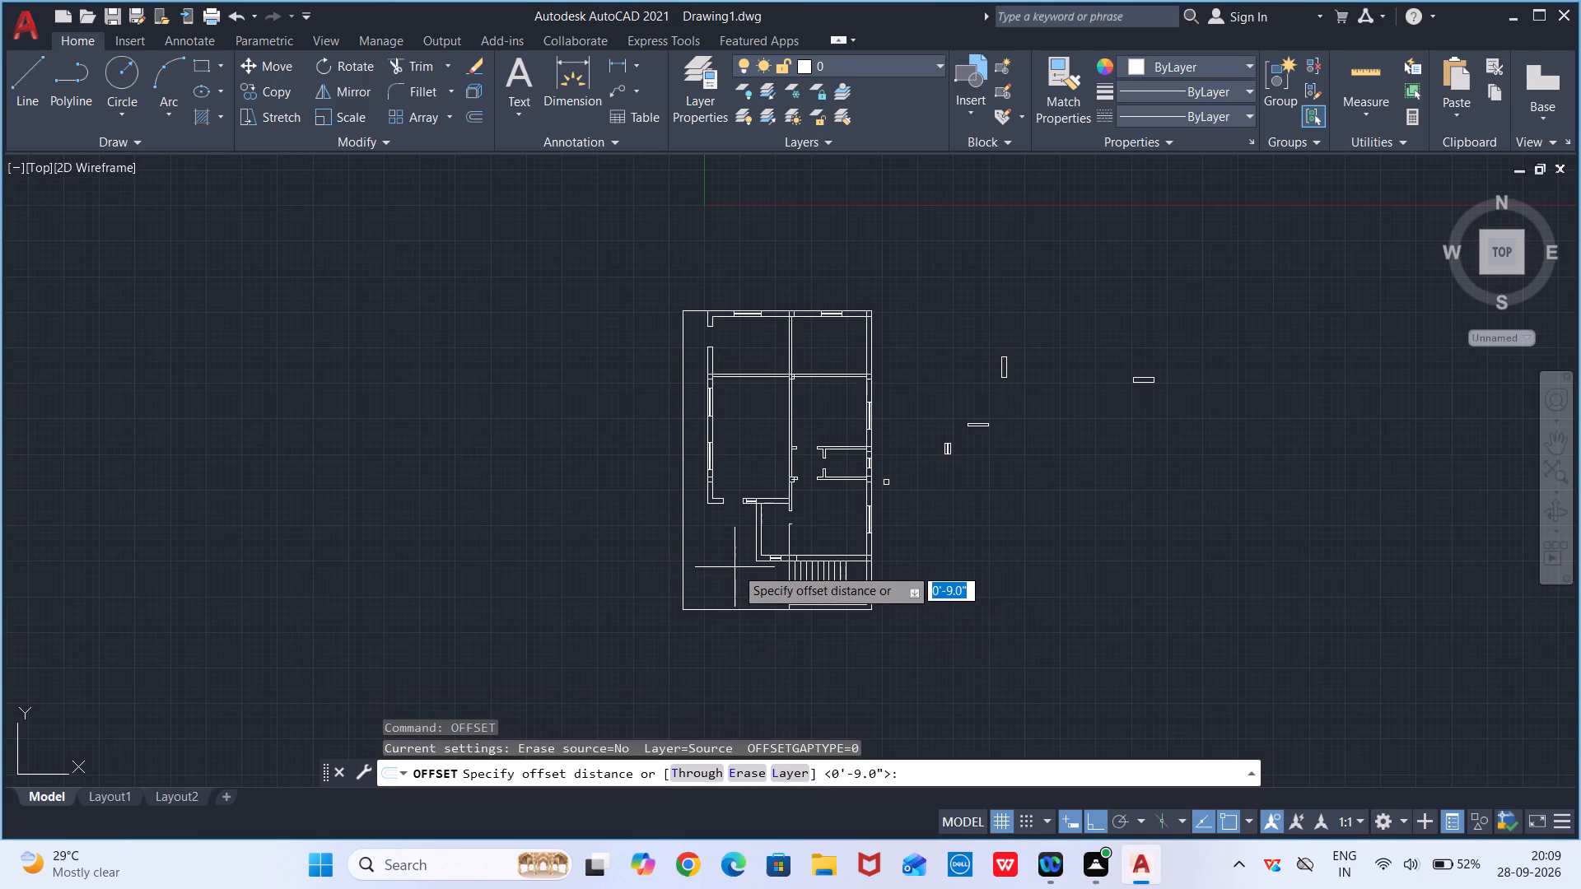
text(4.)
key(5)
key(shift+quotedbl)
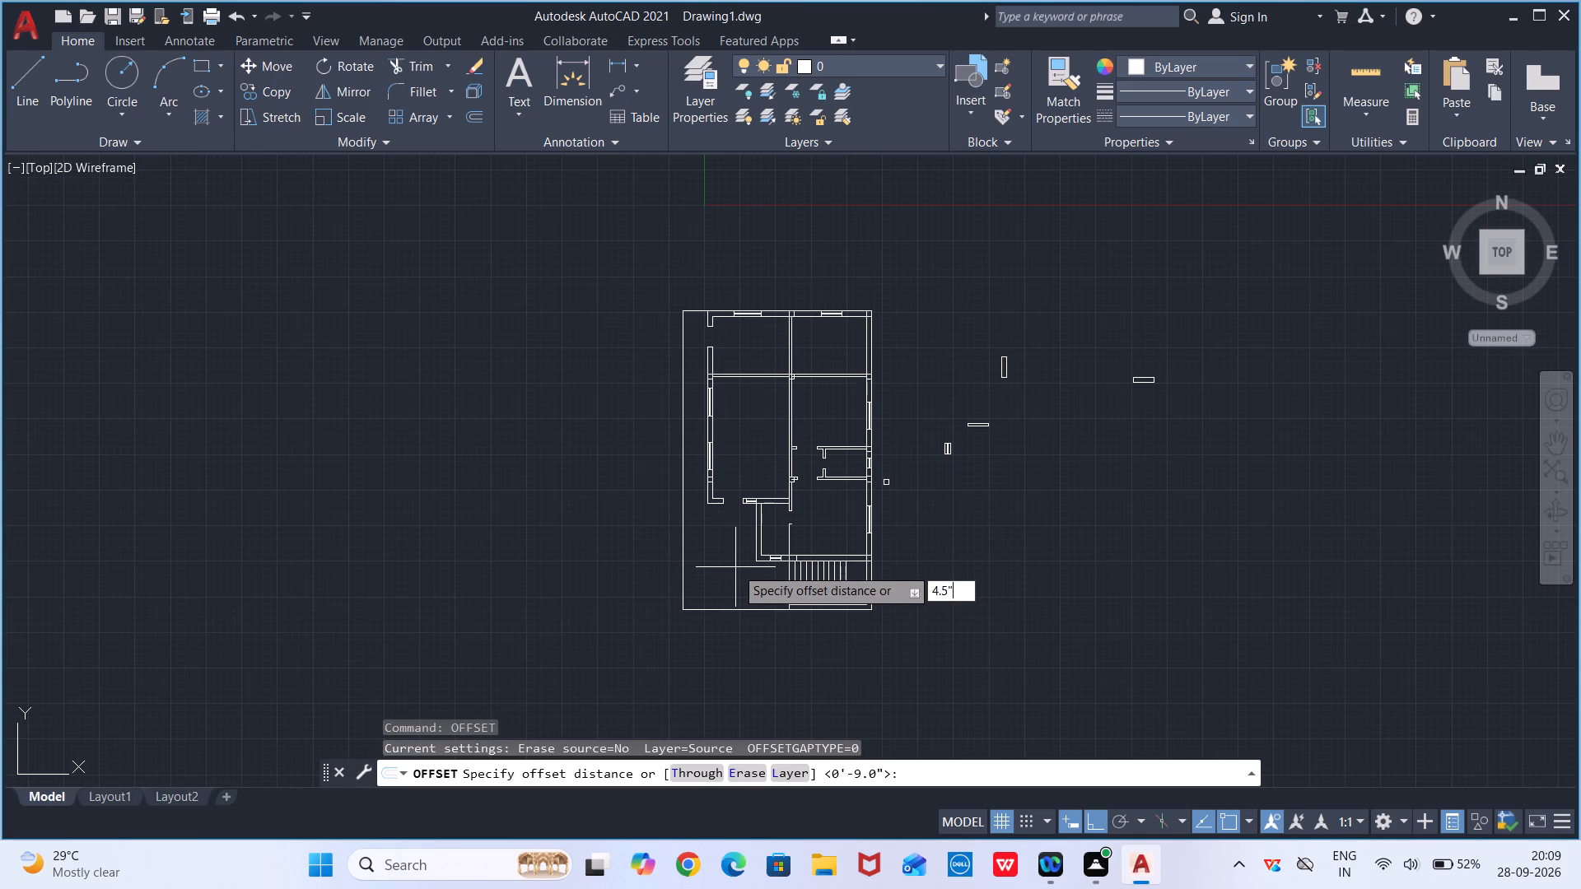
key(Return)
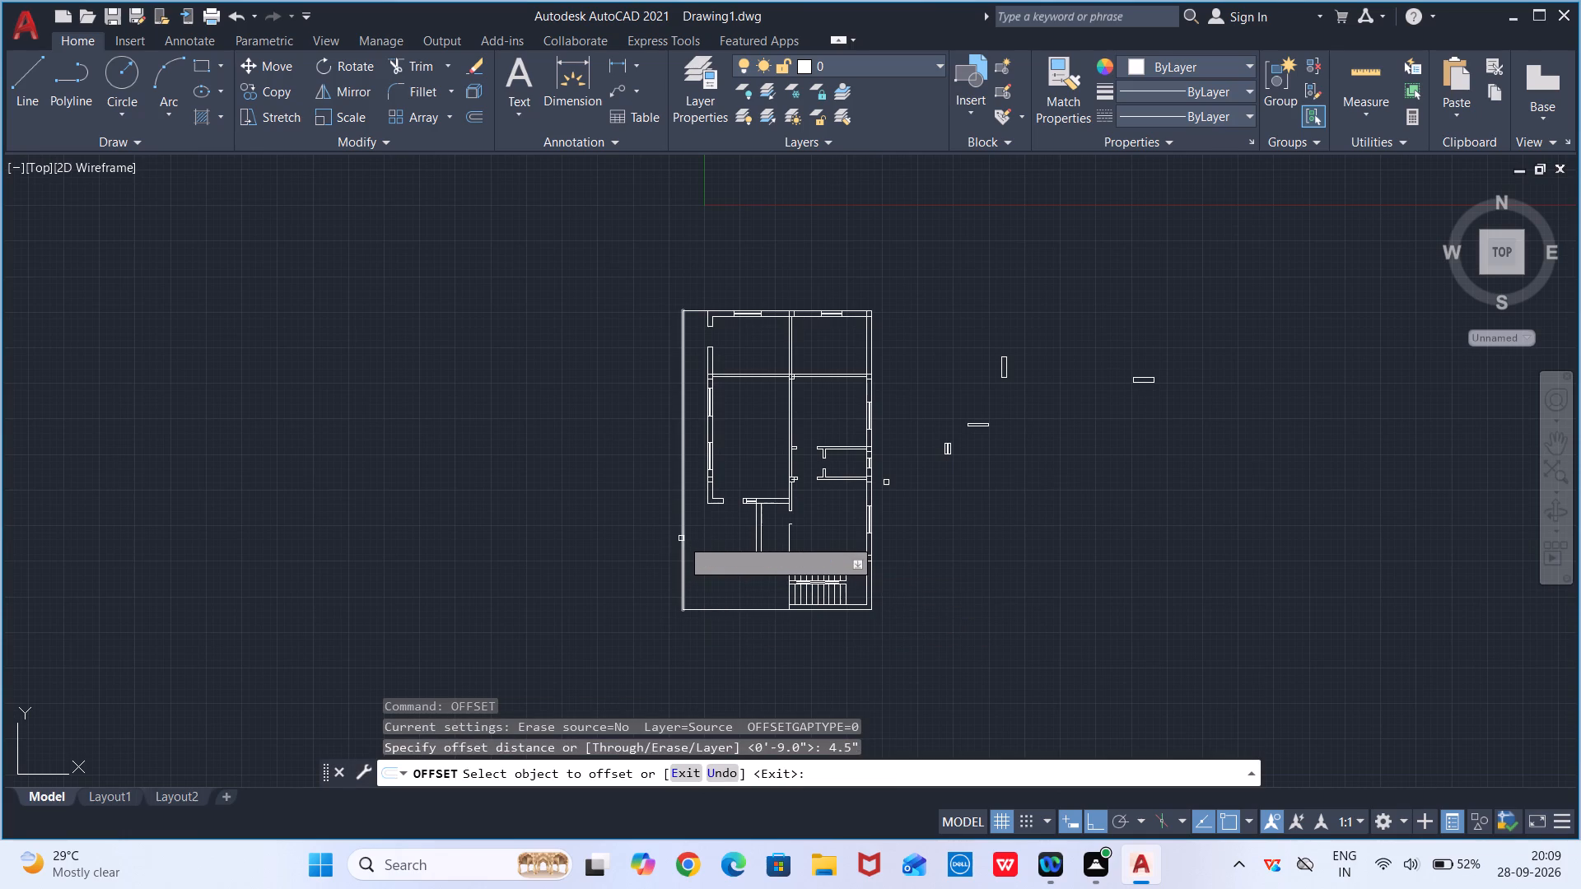
click(681, 538)
click(651, 548)
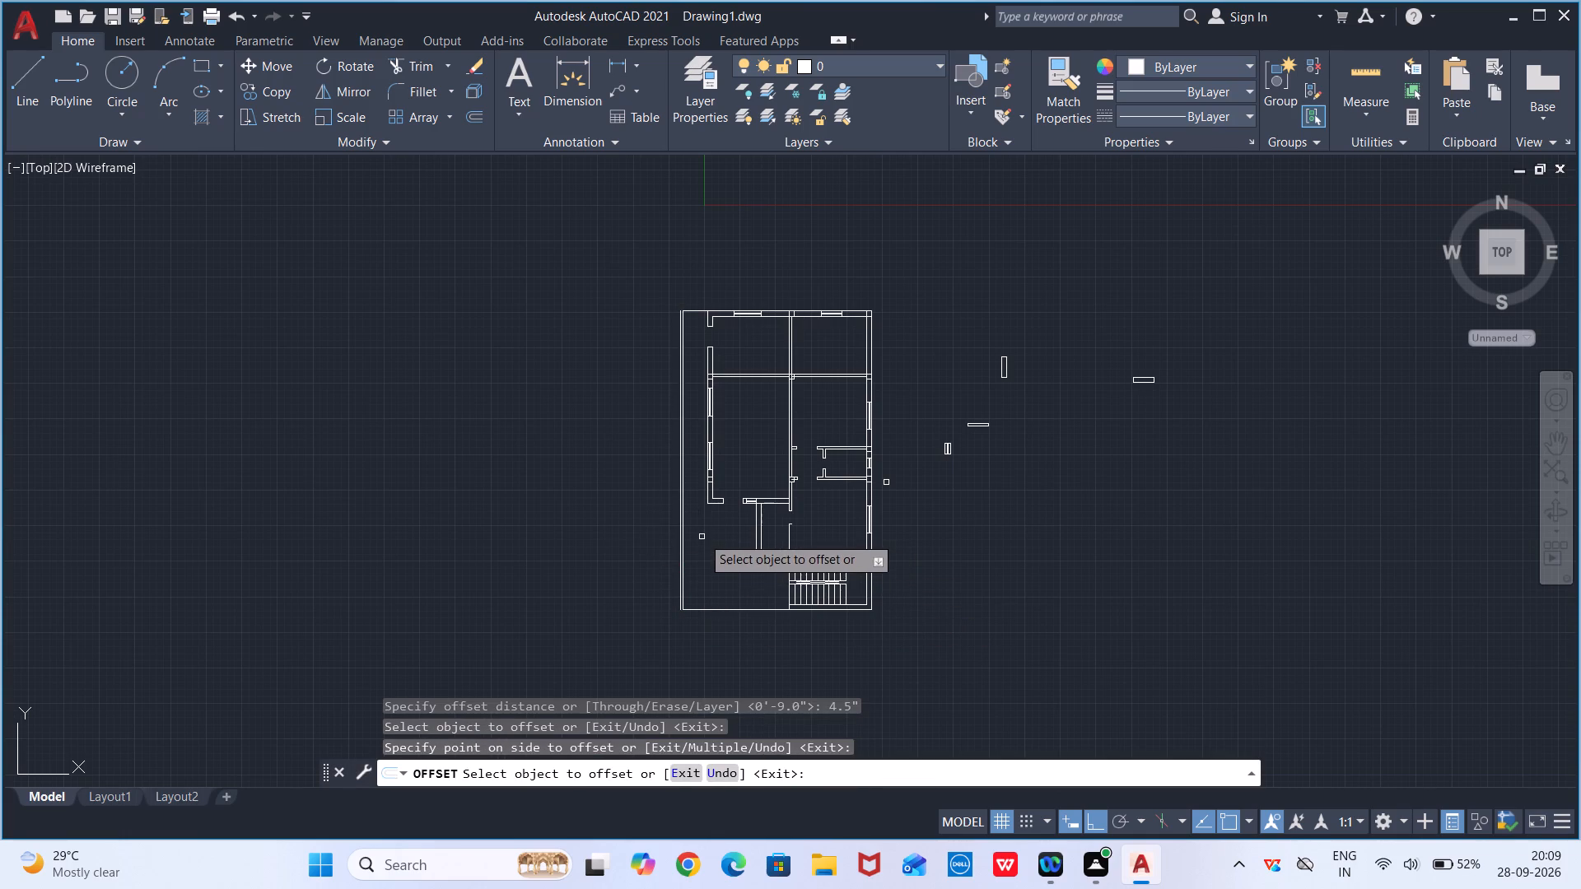
scroll(695, 537, up, 1)
key(Escape)
Offset the plan's outer top line and the adjoining 3'7" top line 9" upward.
middle_drag(697, 510, 697, 509)
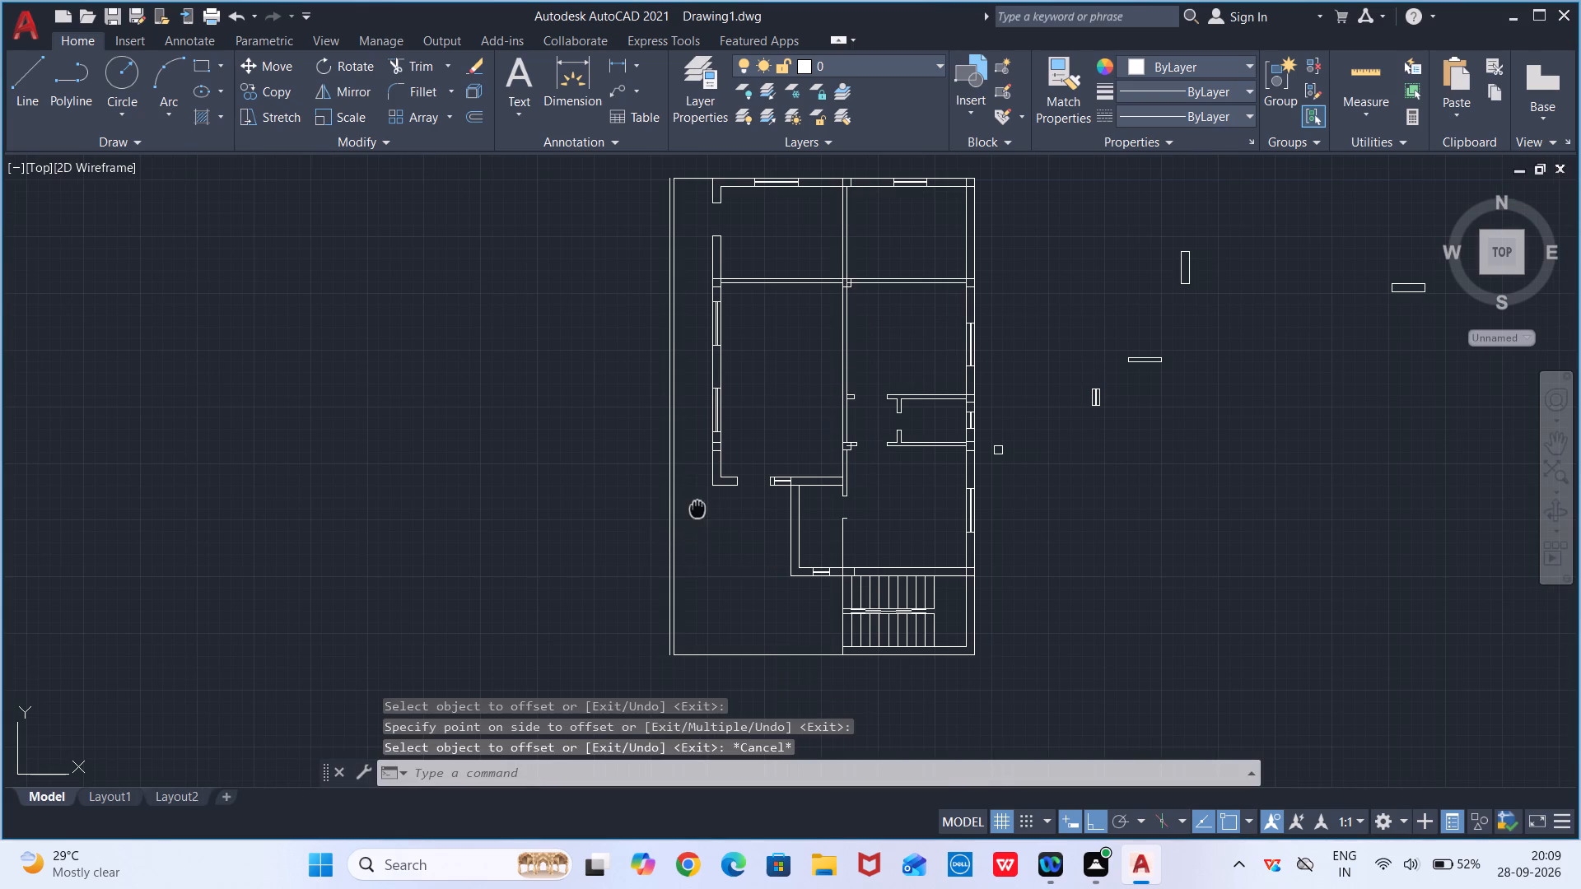
middle_drag(697, 509, 662, 691)
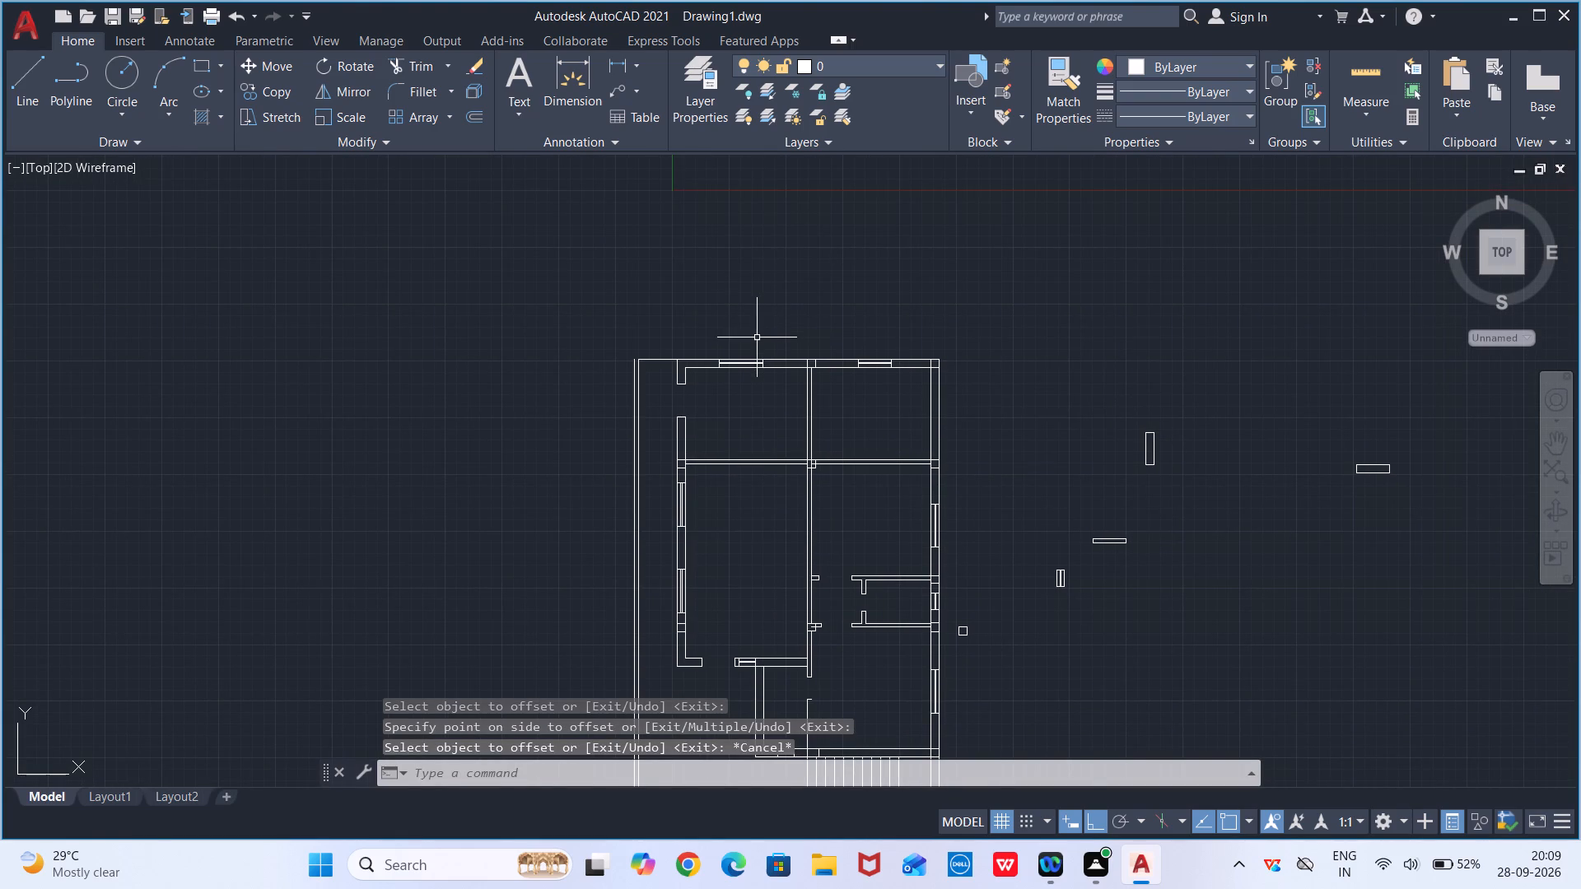
scroll(753, 338, up, 1)
key(o)
key(f)
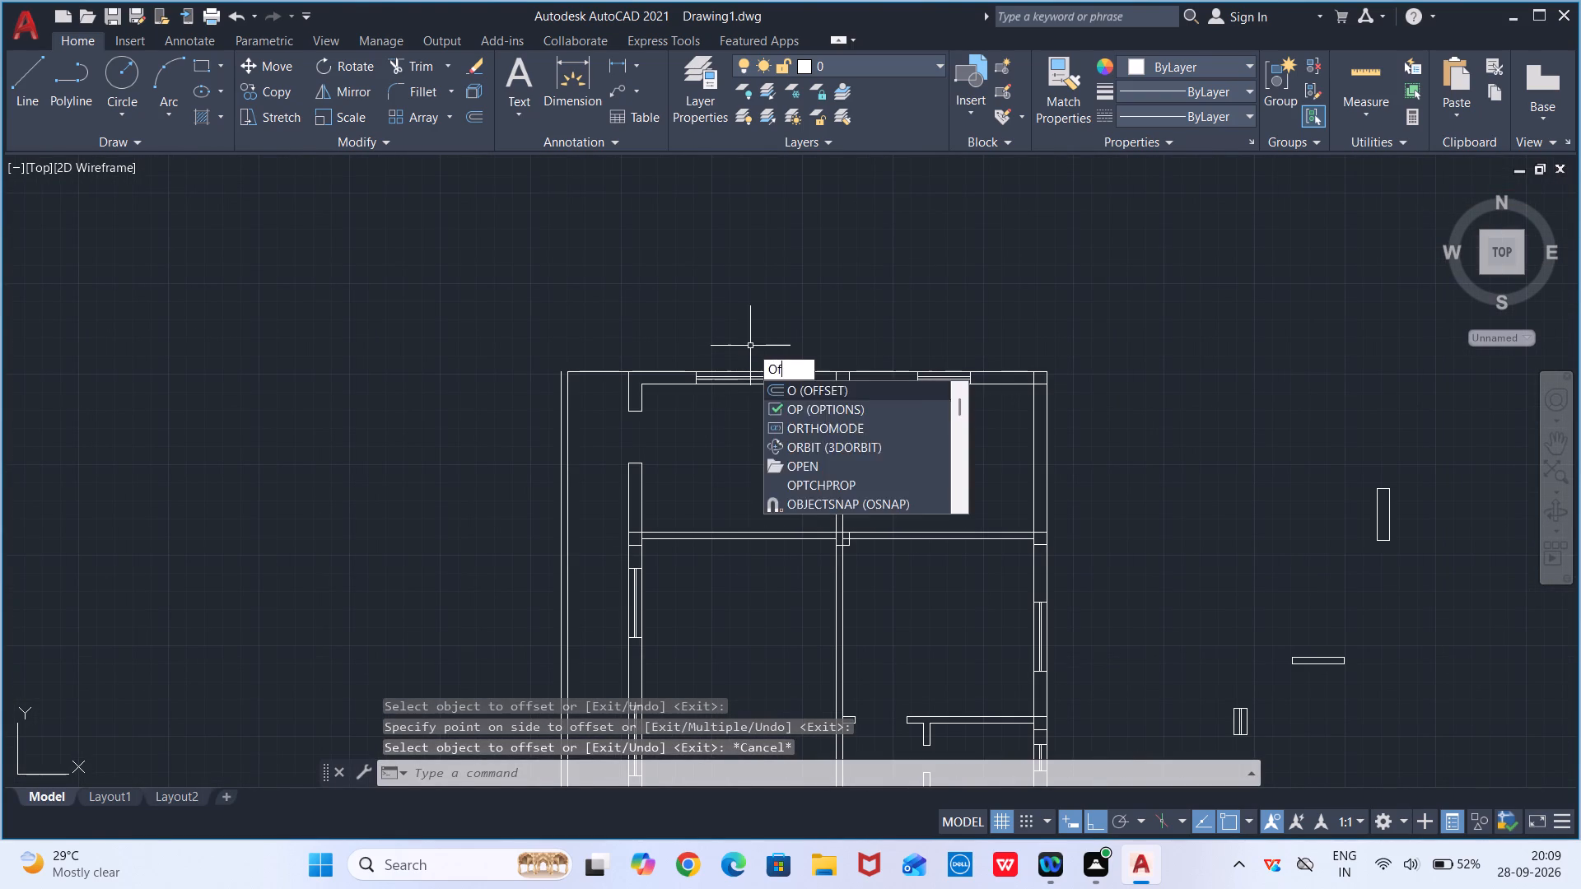
key(Return)
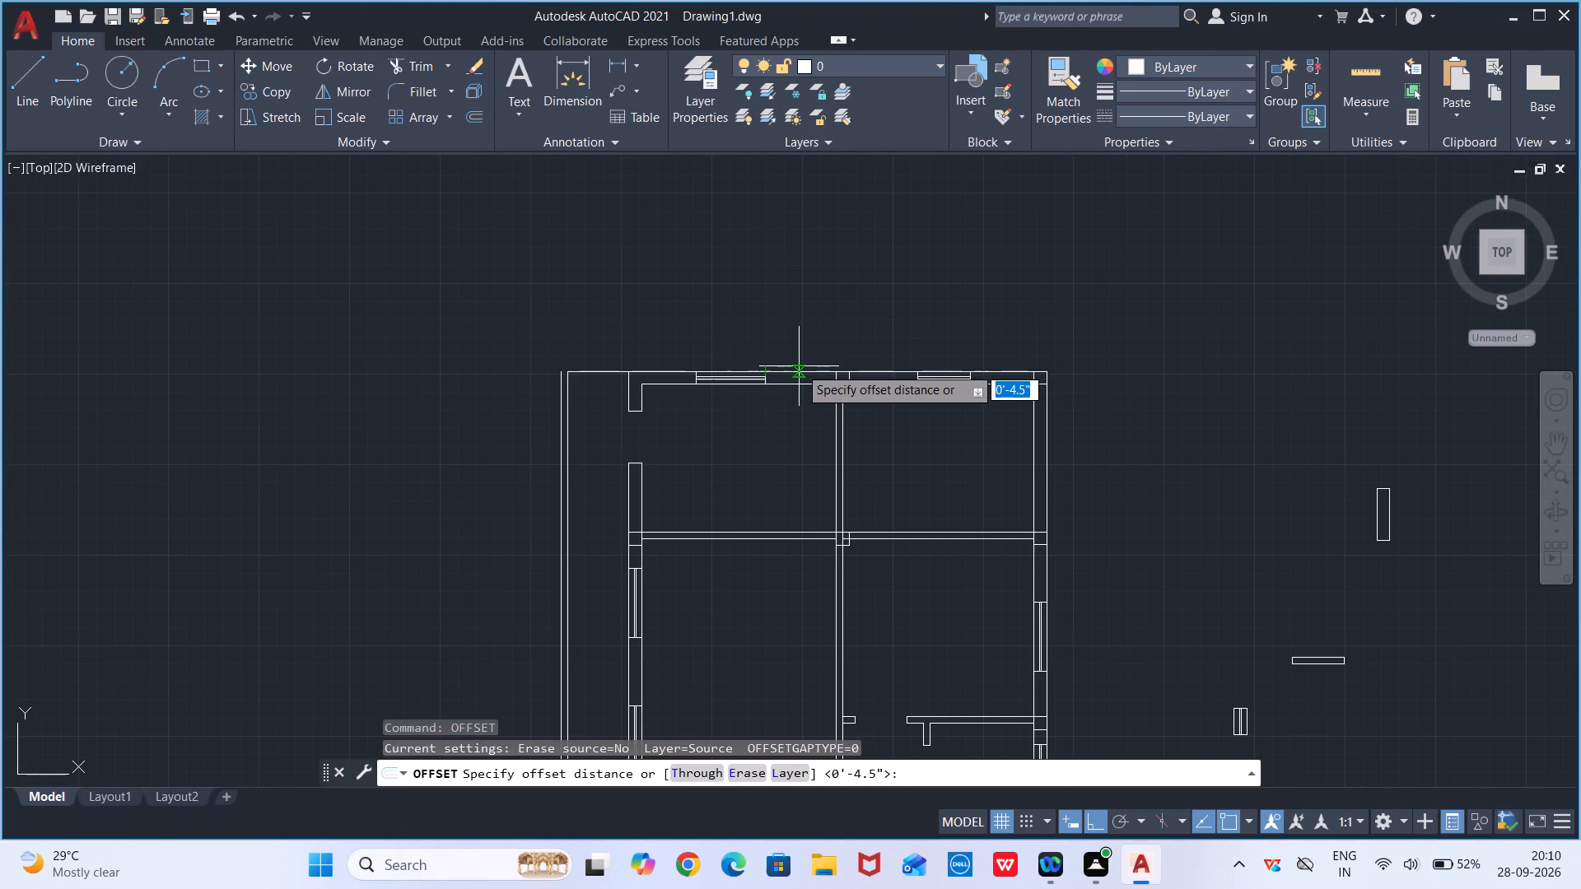
key(9)
key(shift+quotedbl)
key(Return)
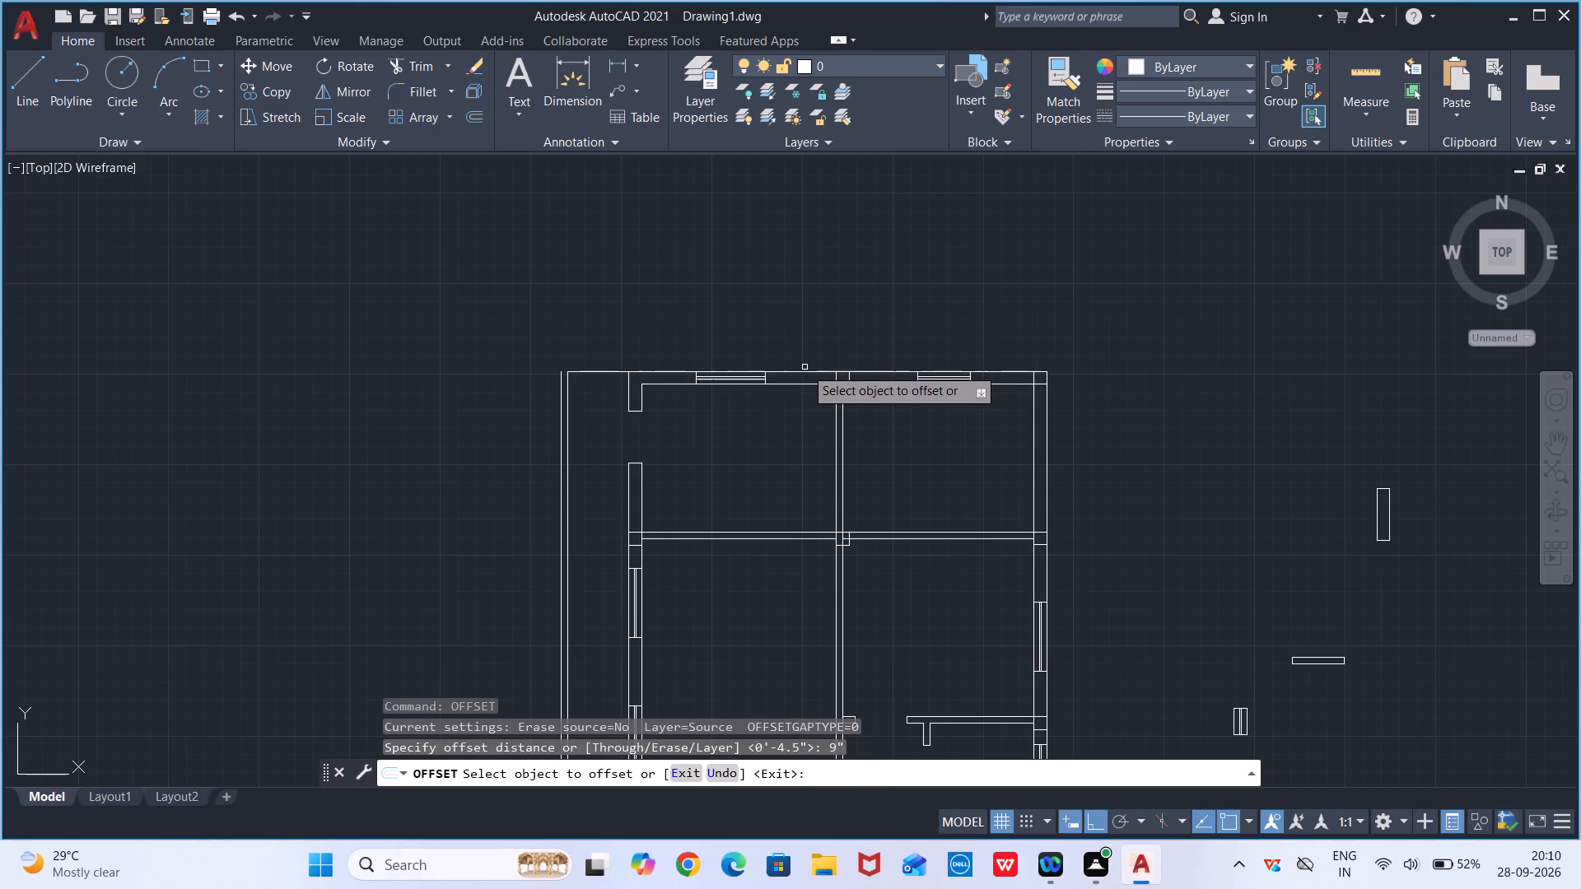
click(813, 370)
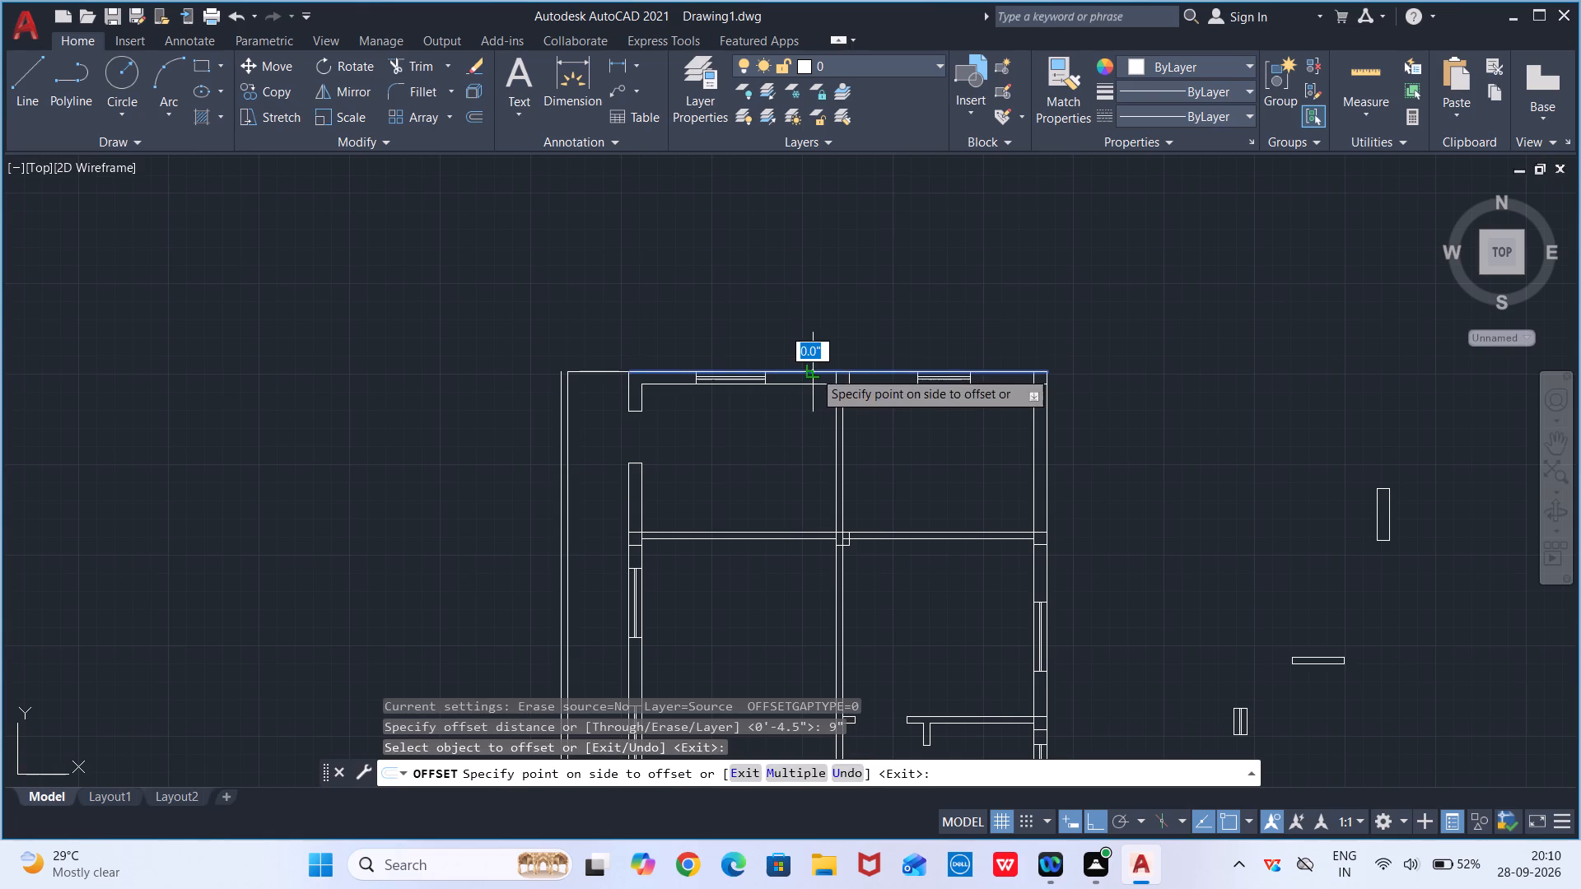
click(809, 333)
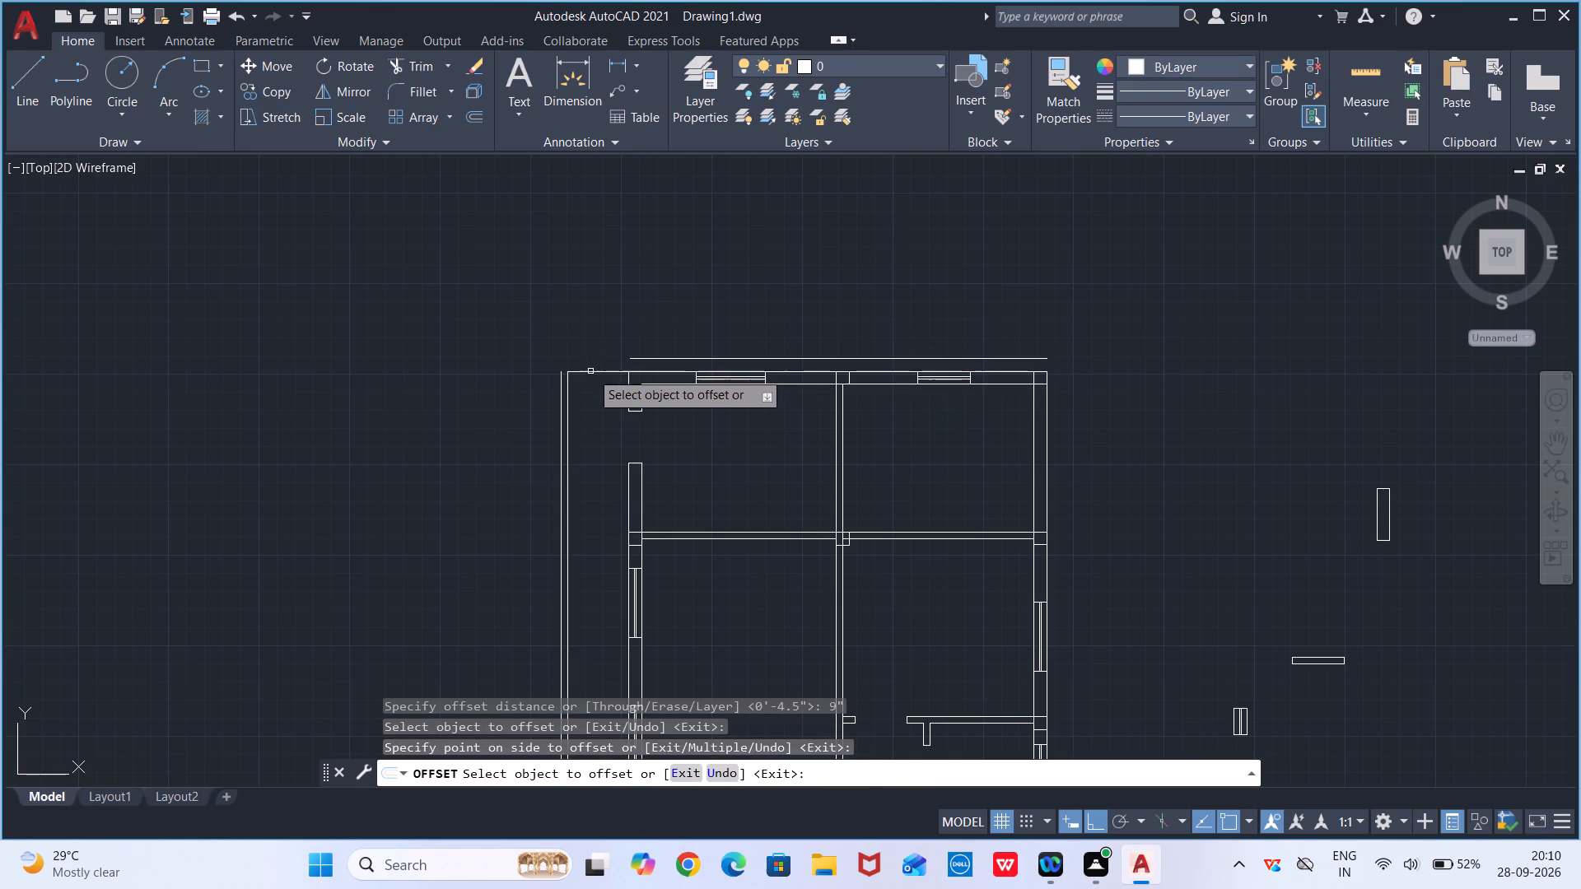
click(590, 372)
click(599, 355)
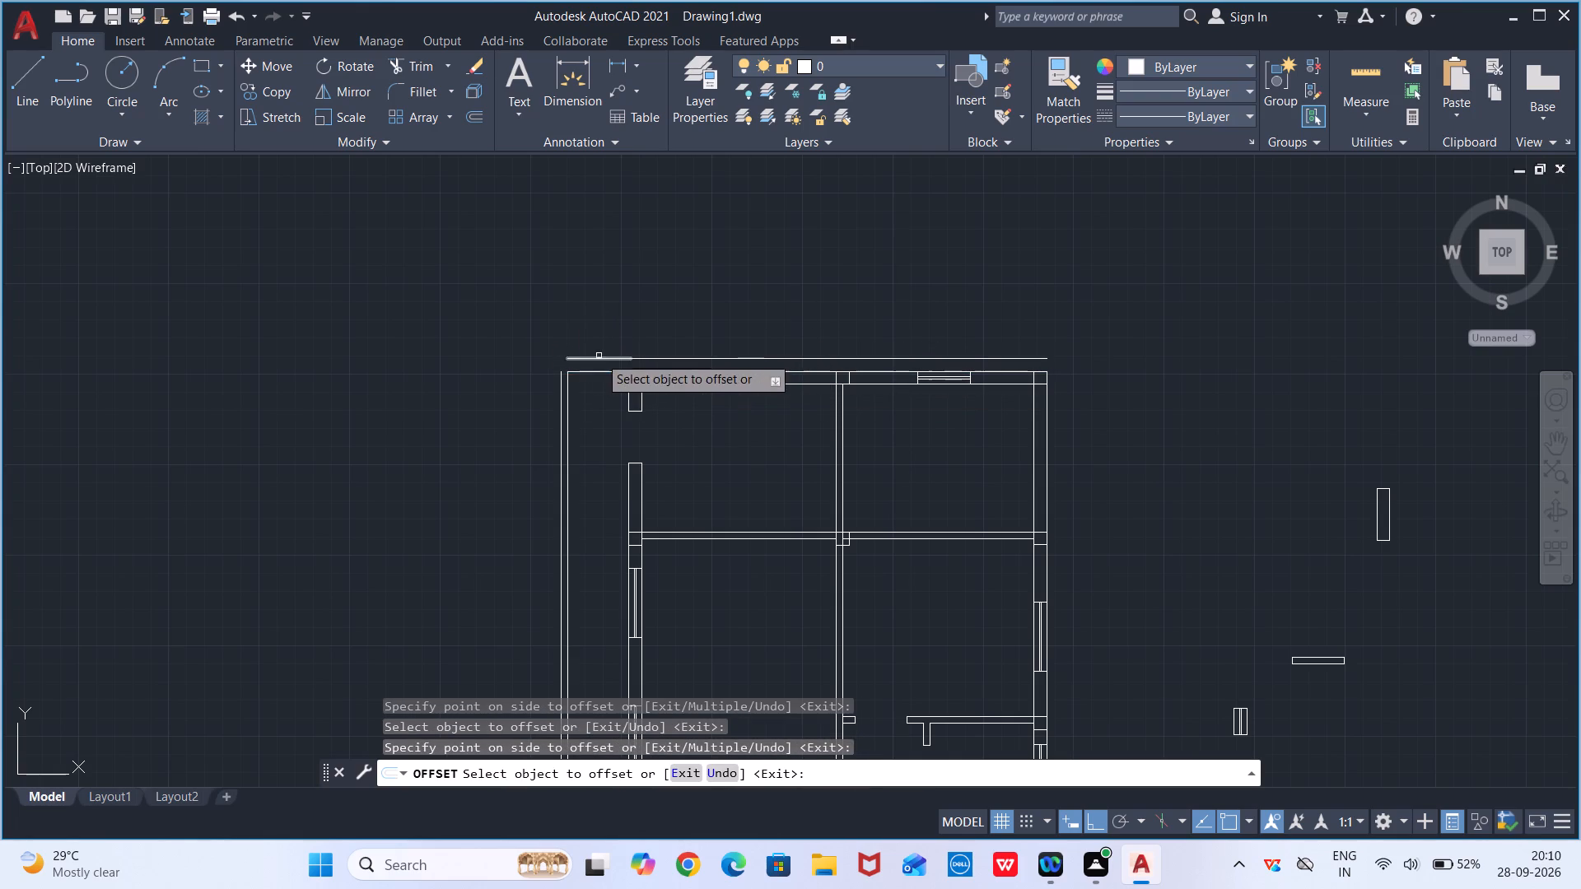
key(Escape)
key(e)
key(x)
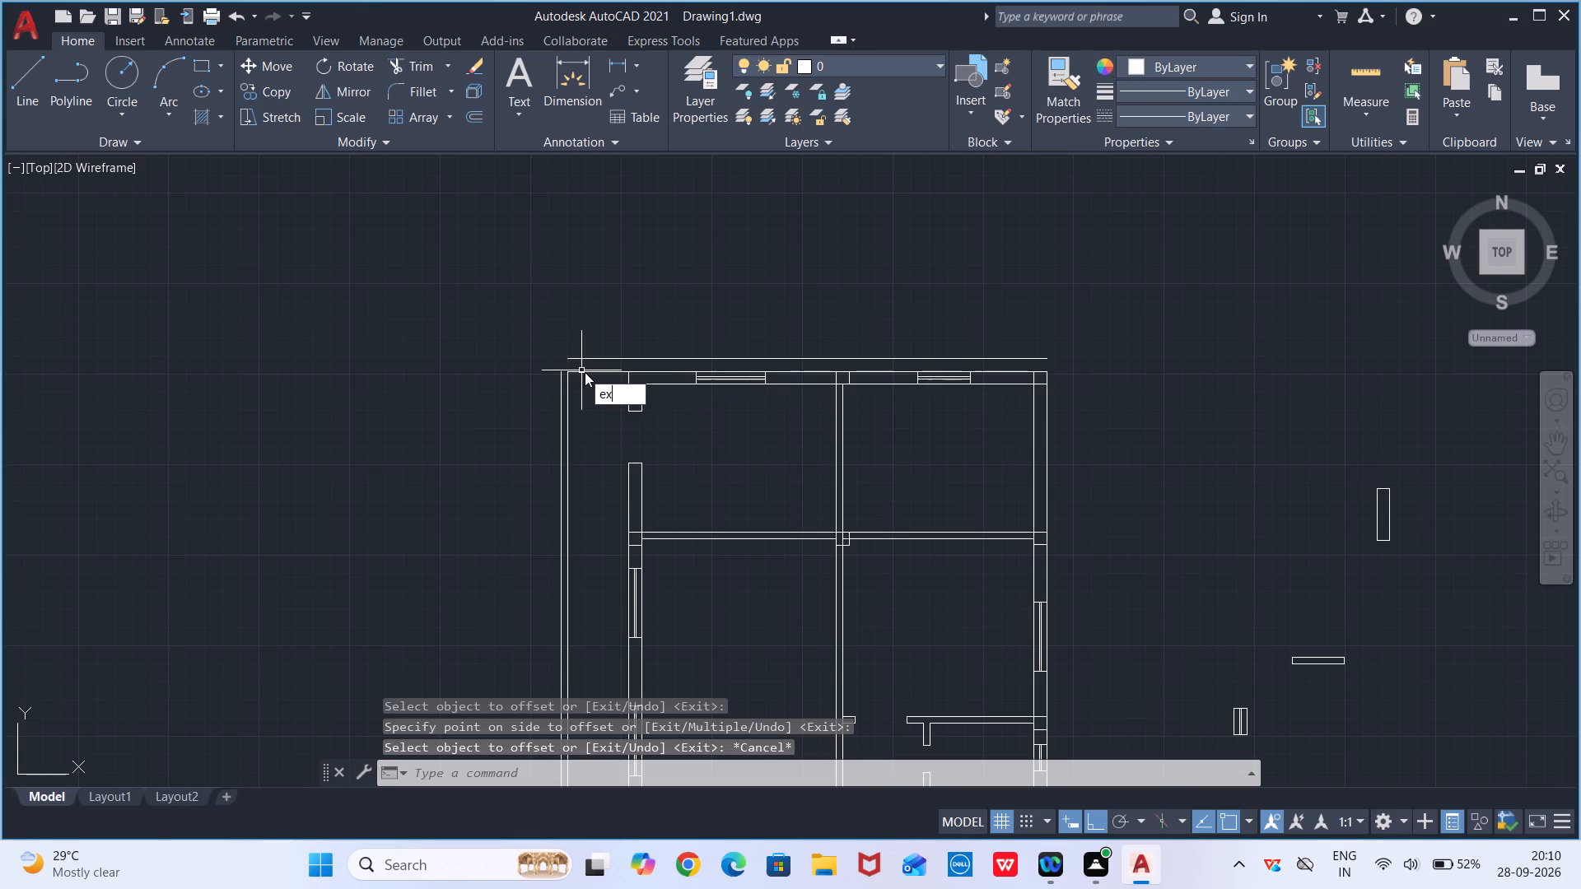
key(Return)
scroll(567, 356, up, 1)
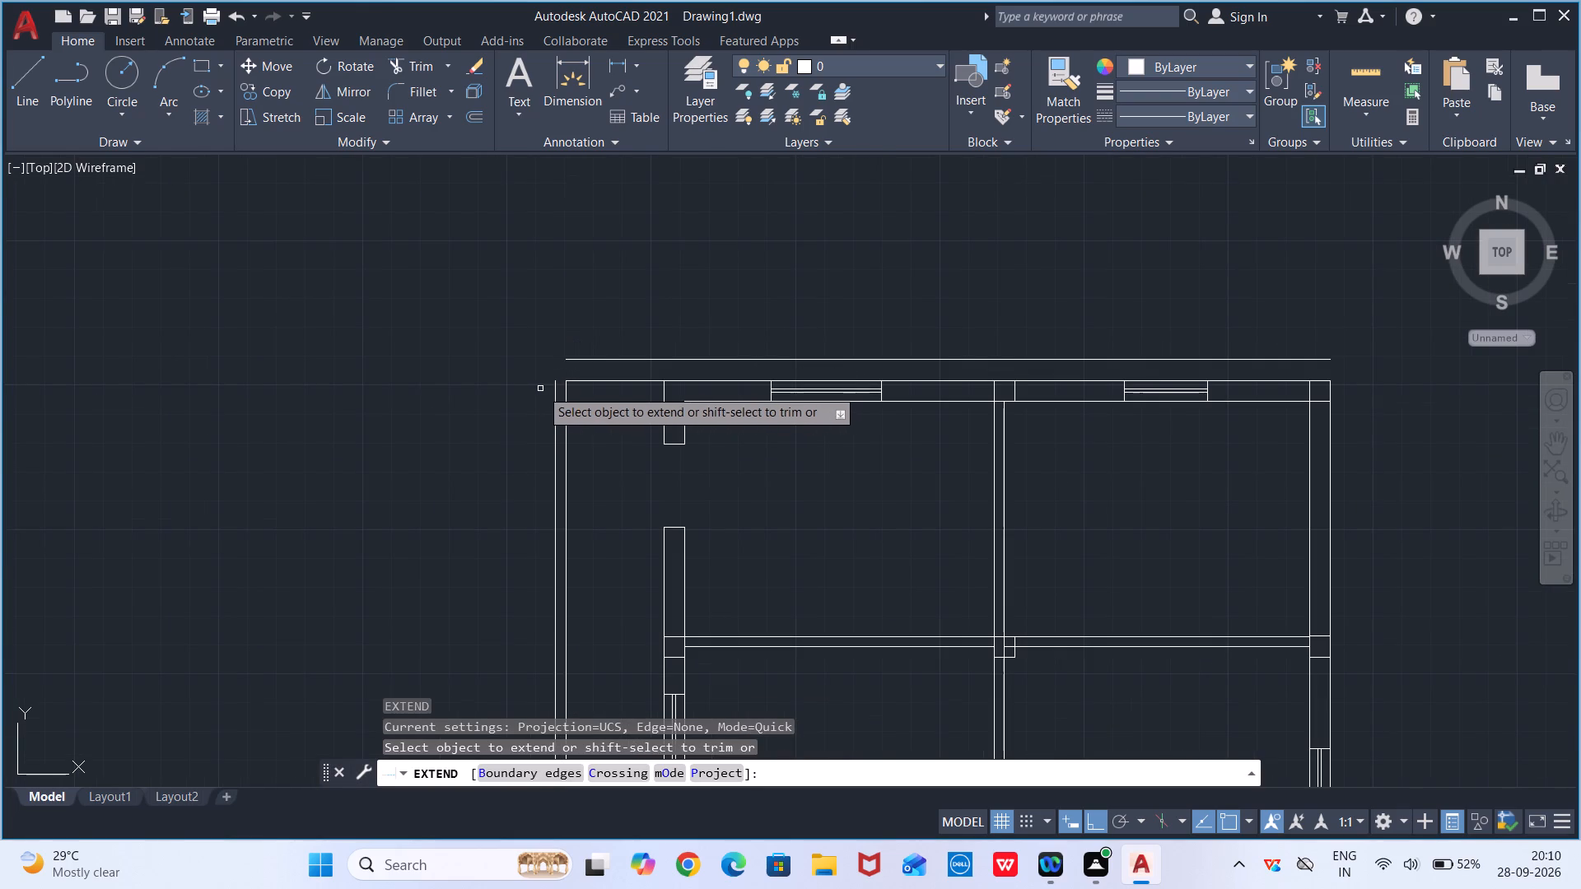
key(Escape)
Draw a line 9" up from the outer left boundary line's top end, continuing 9" right along the offset top line.
key(l)
key(Return)
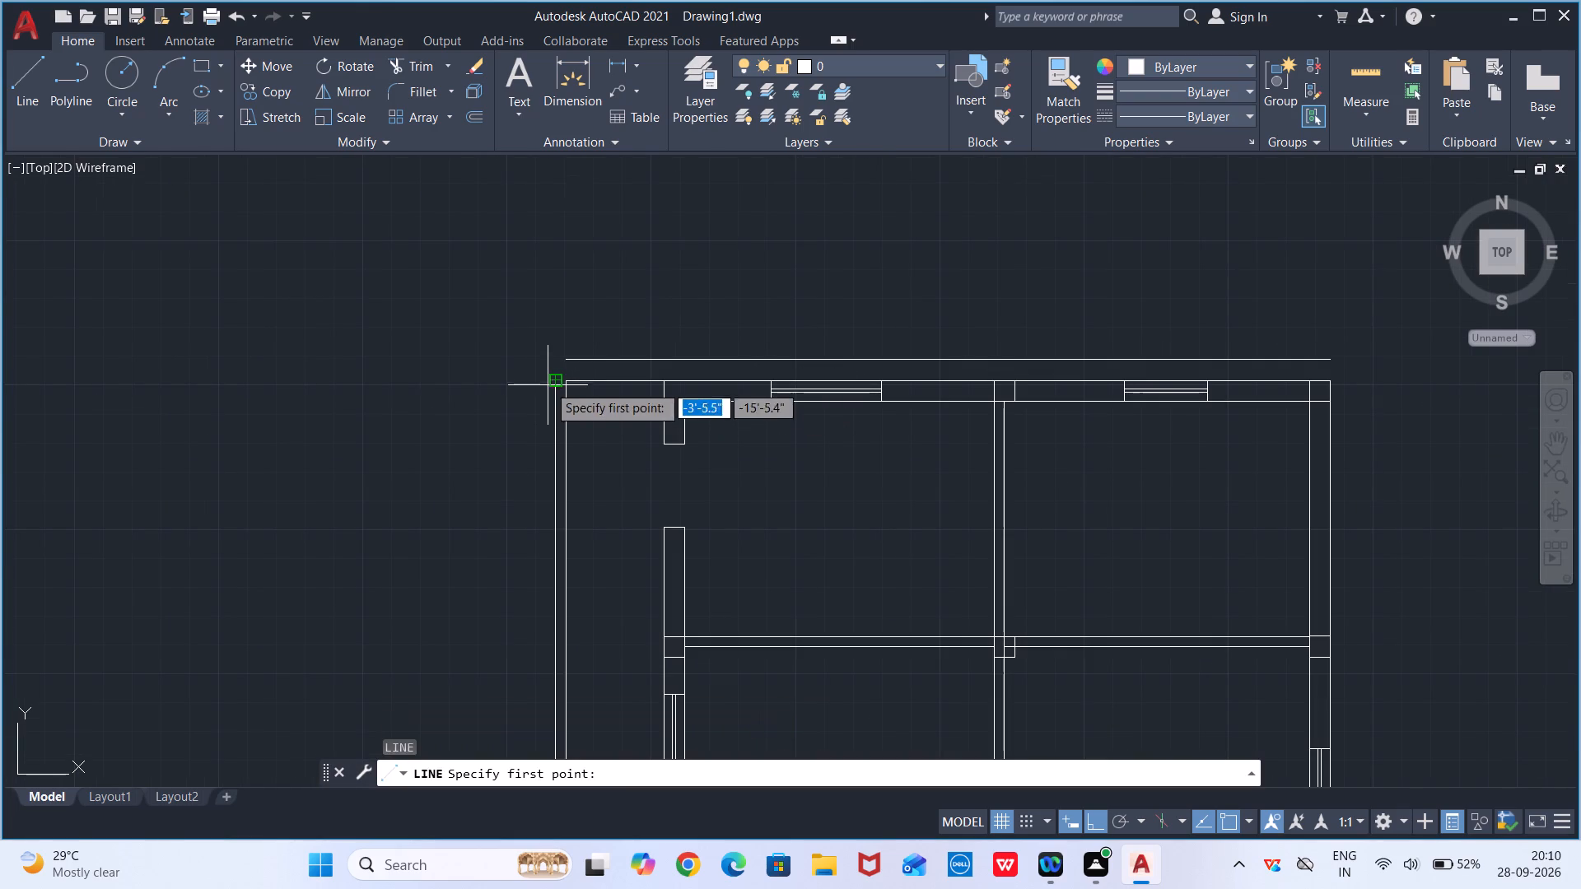
click(548, 384)
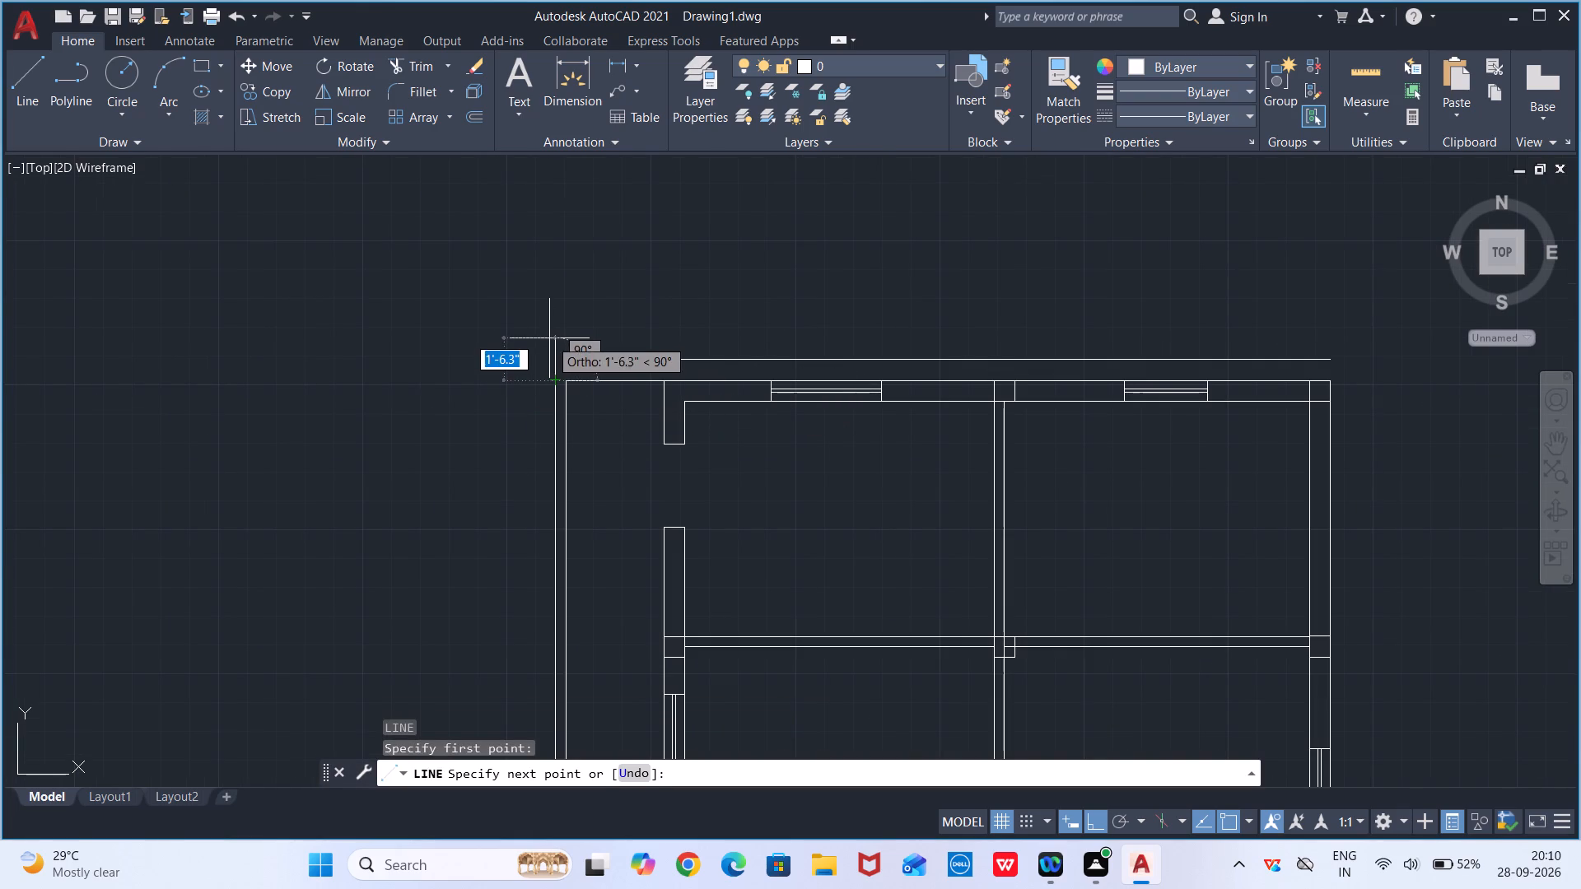
key(9)
key(shift+quotedbl)
key(Return)
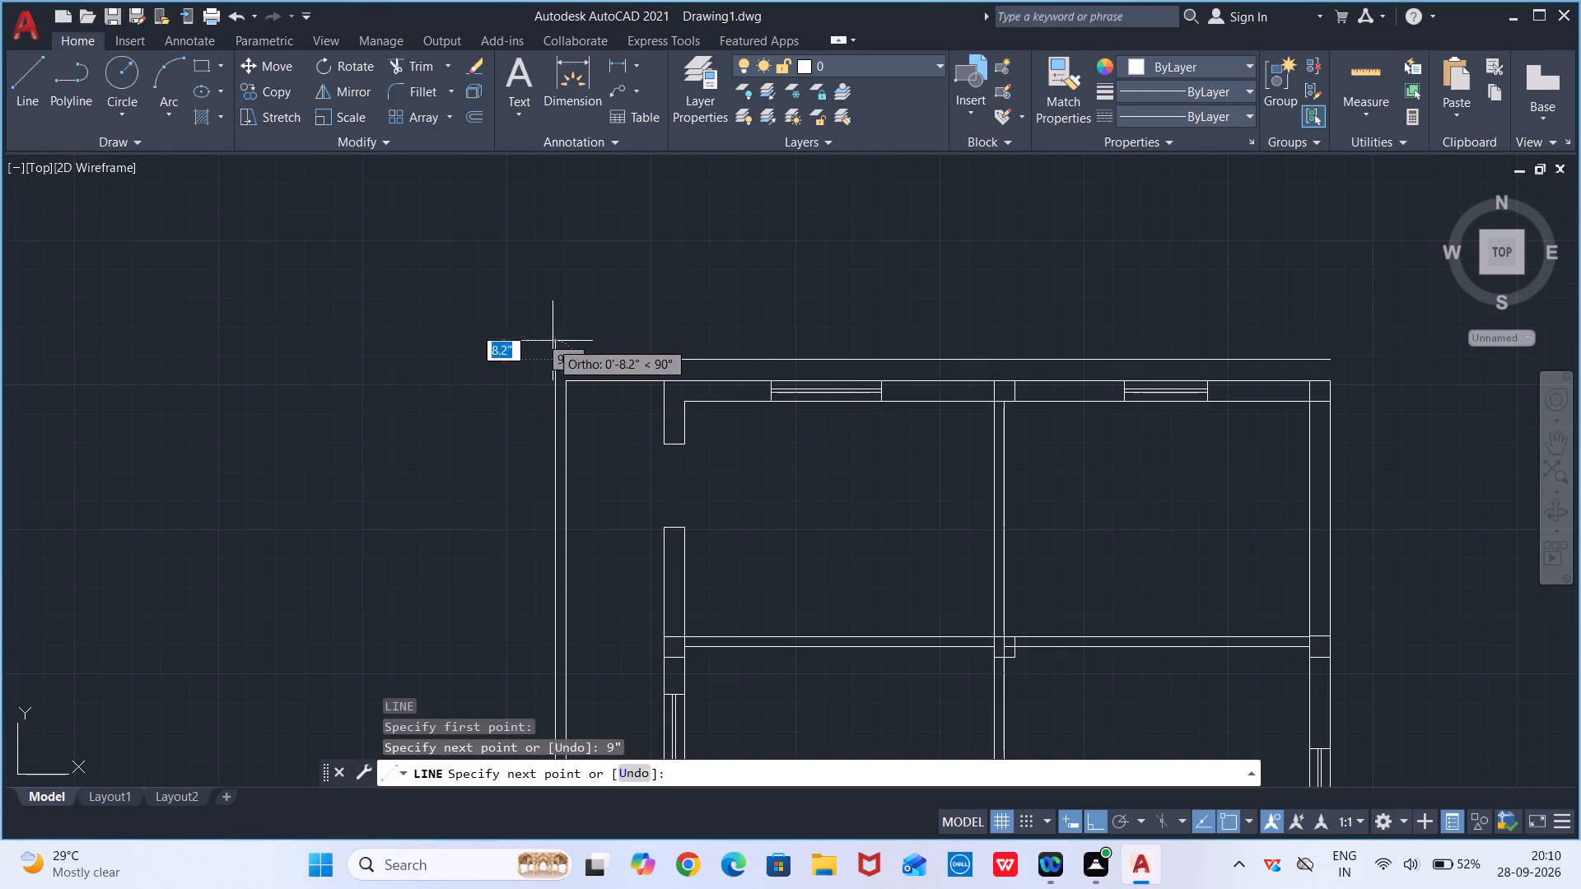
text(9")
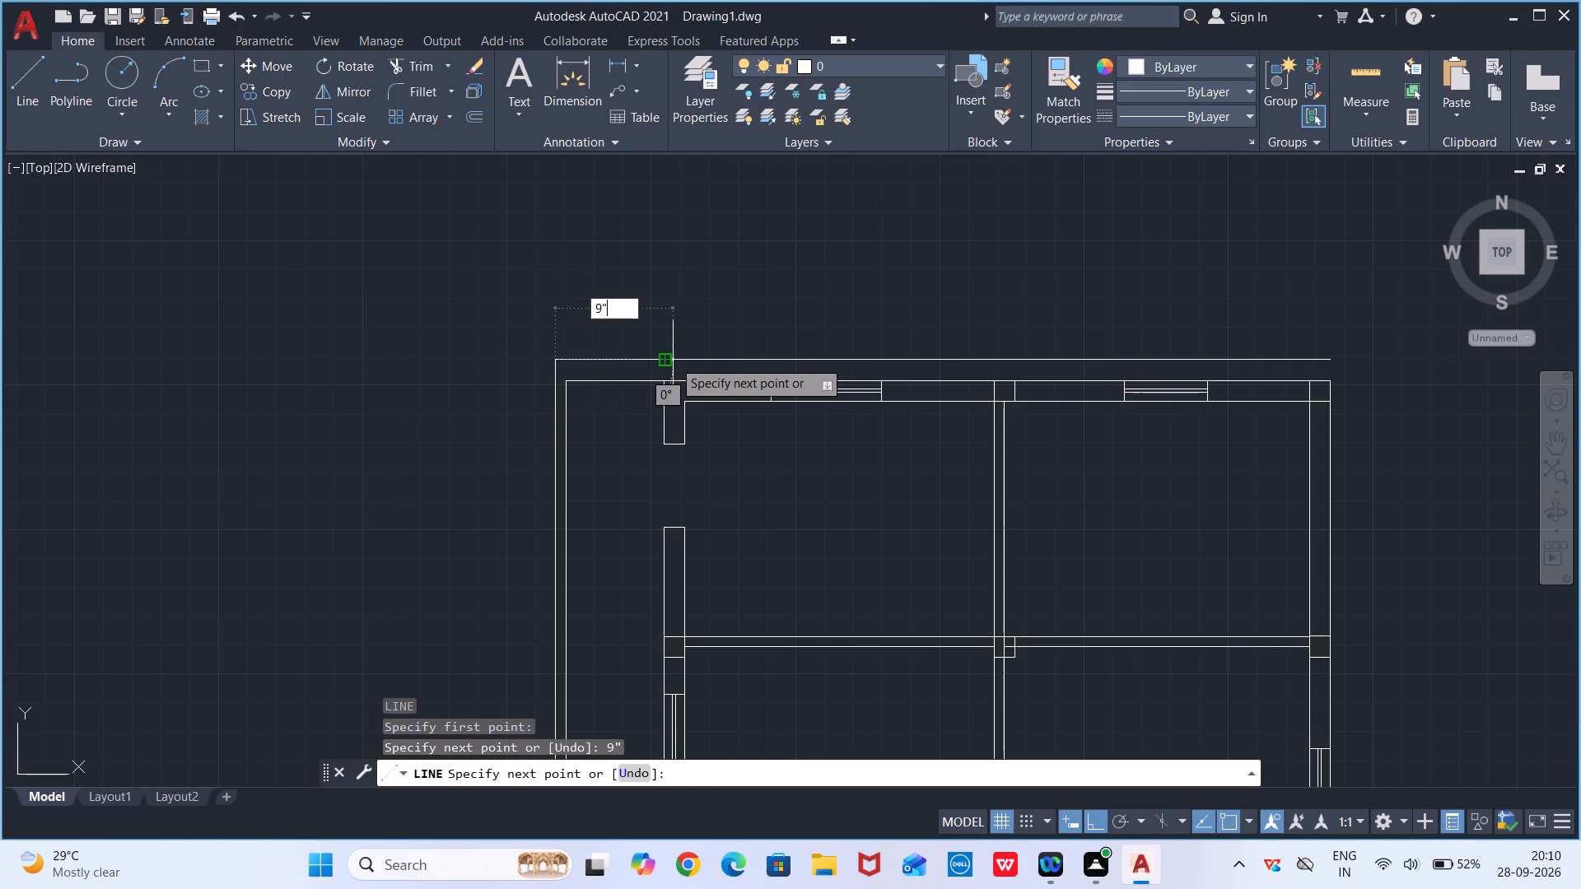
key(Return)
key(Escape)
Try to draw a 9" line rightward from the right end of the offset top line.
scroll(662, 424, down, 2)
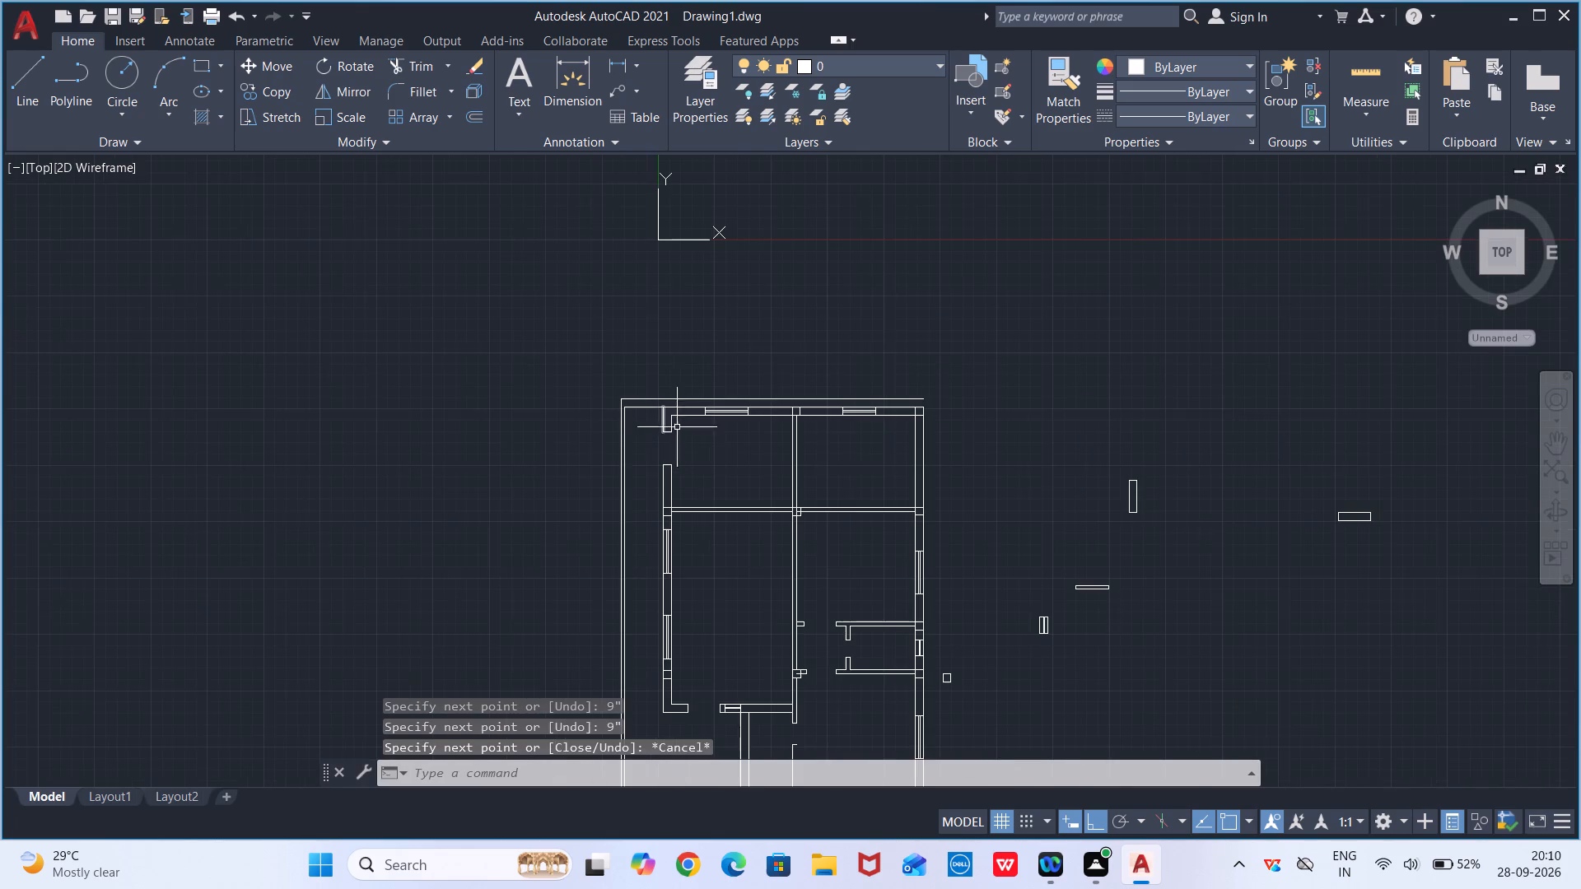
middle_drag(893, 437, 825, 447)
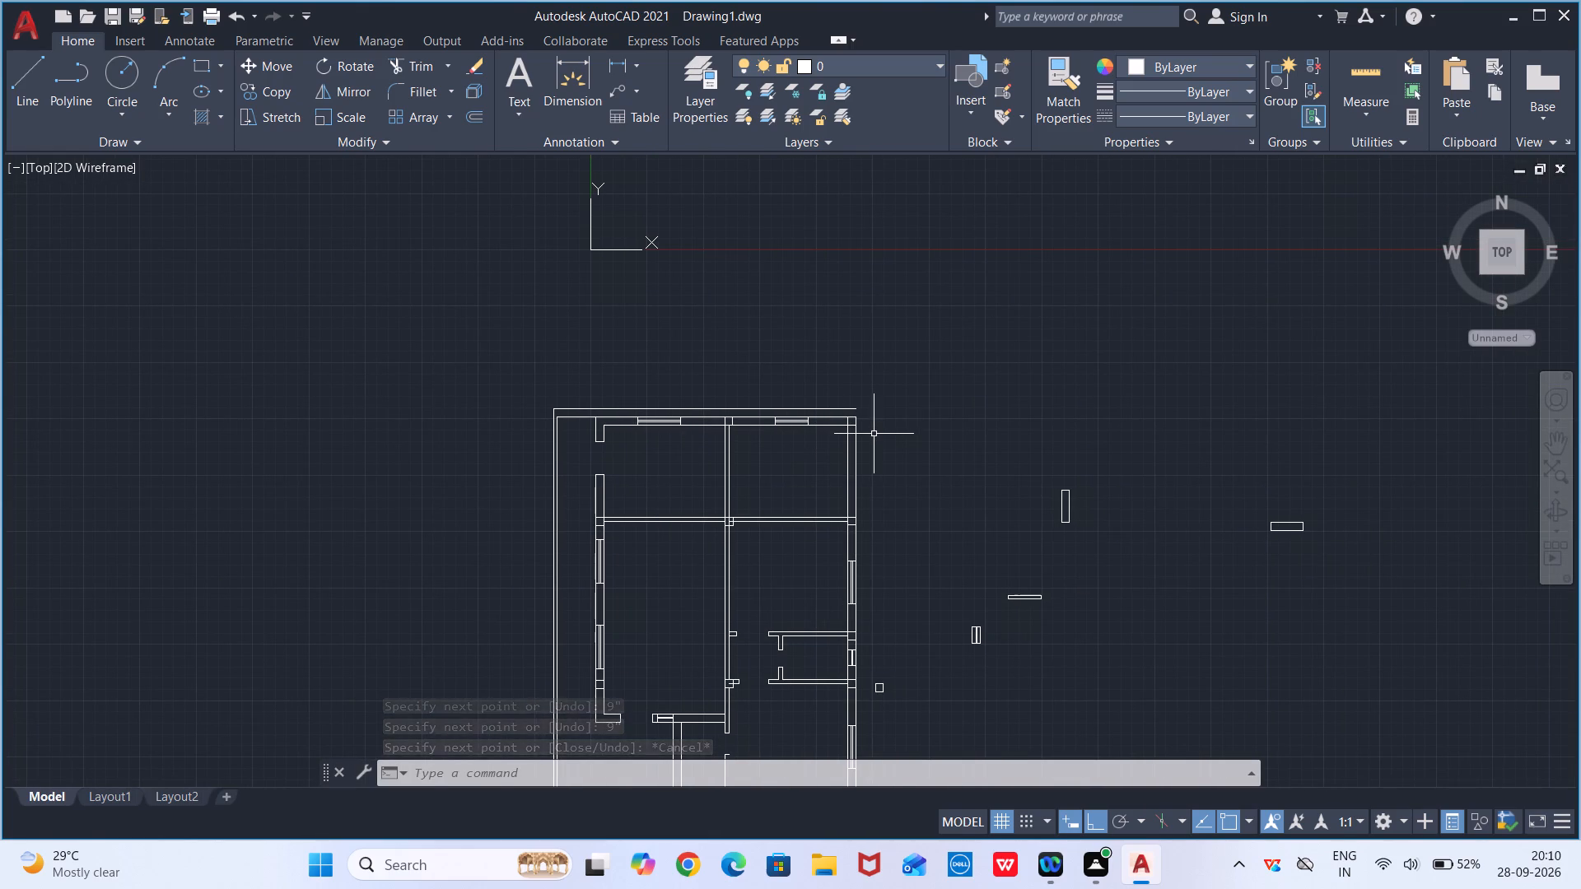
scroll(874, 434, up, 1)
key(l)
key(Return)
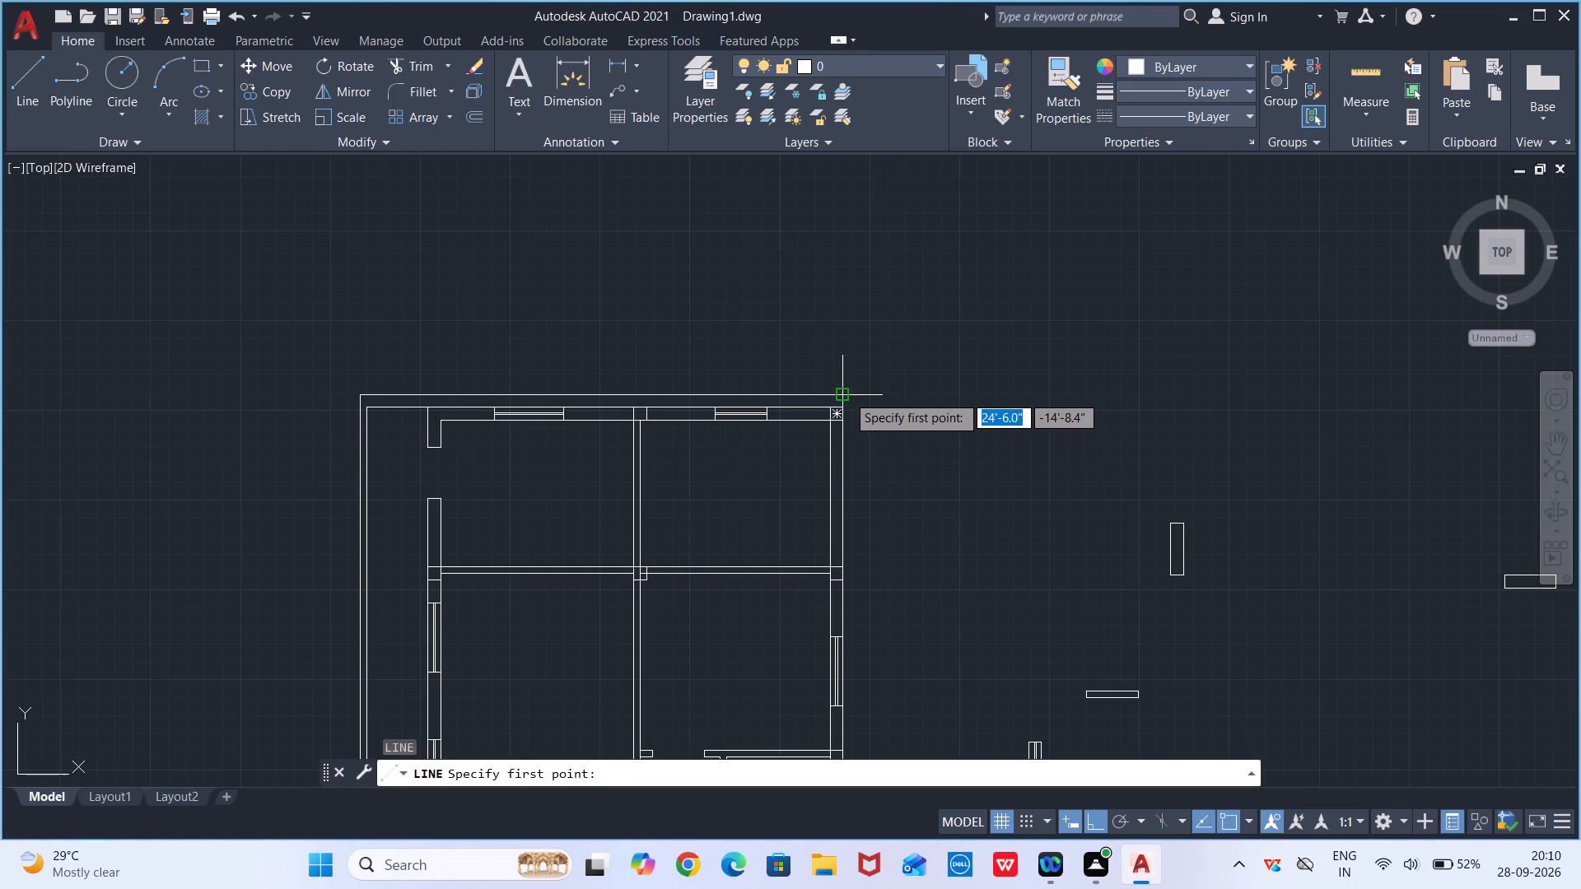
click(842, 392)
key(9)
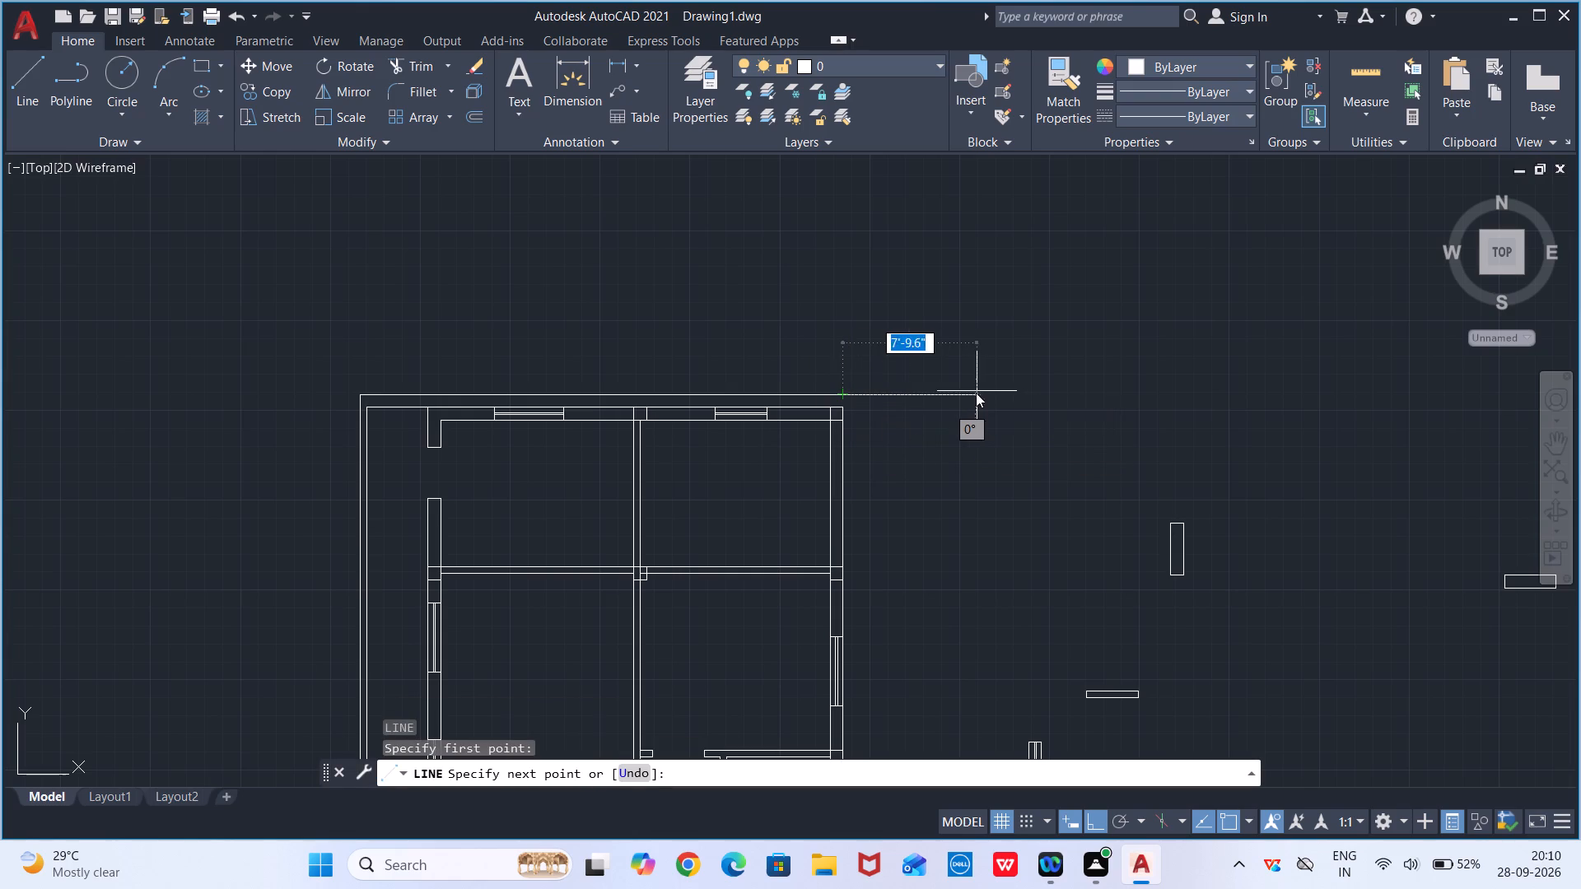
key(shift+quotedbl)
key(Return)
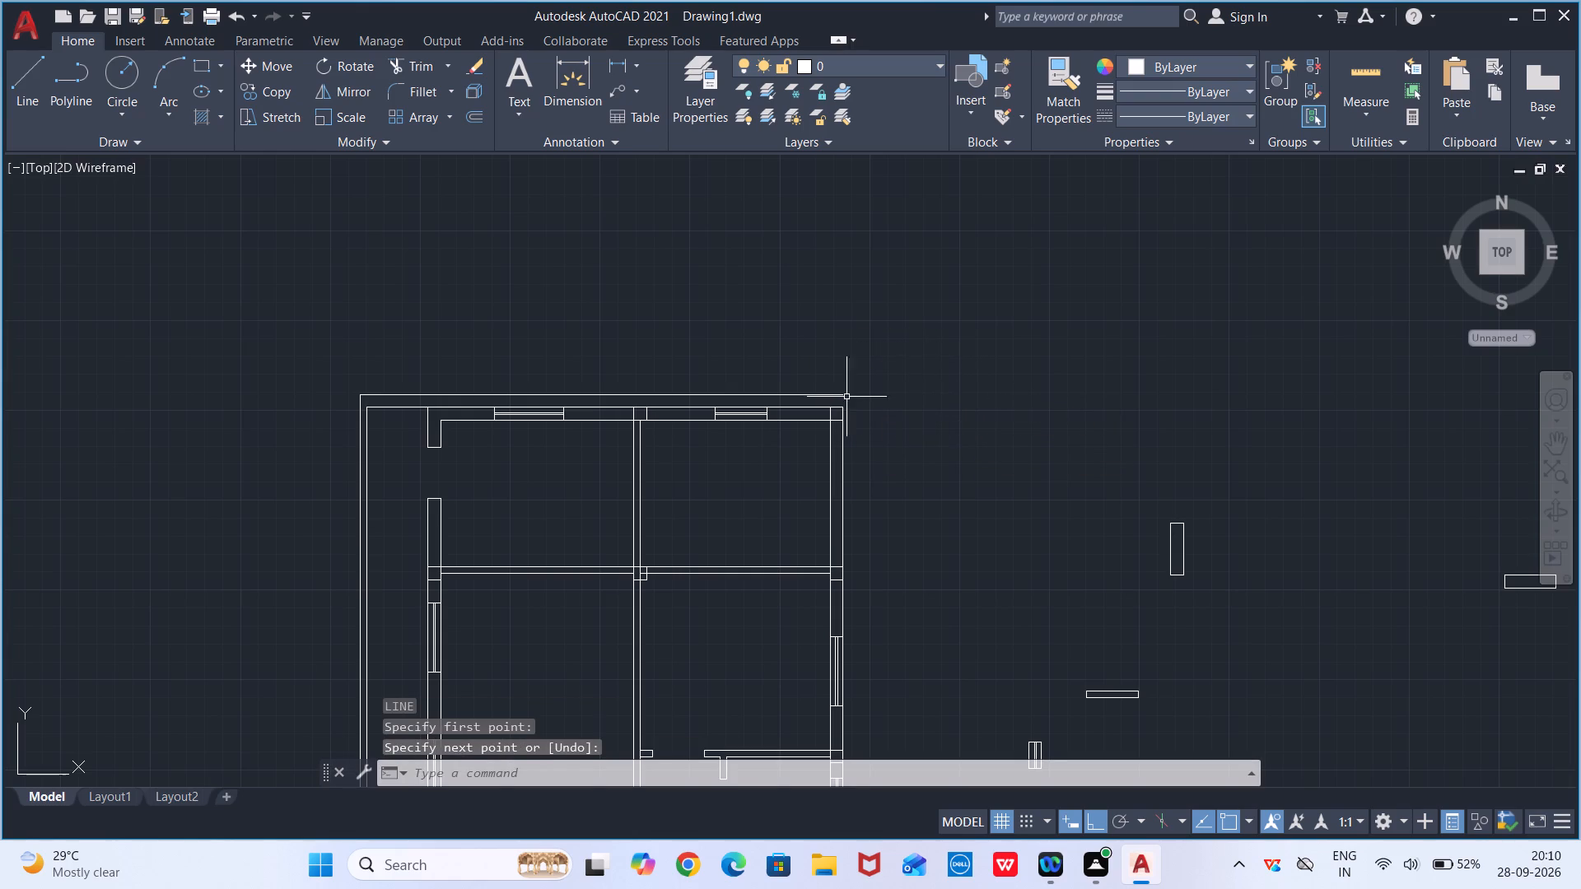
Draw a line 9" right from the offset top line's right end, continuing about 44'6" straight down to the outer bottom line's level.
scroll(837, 386, up, 1)
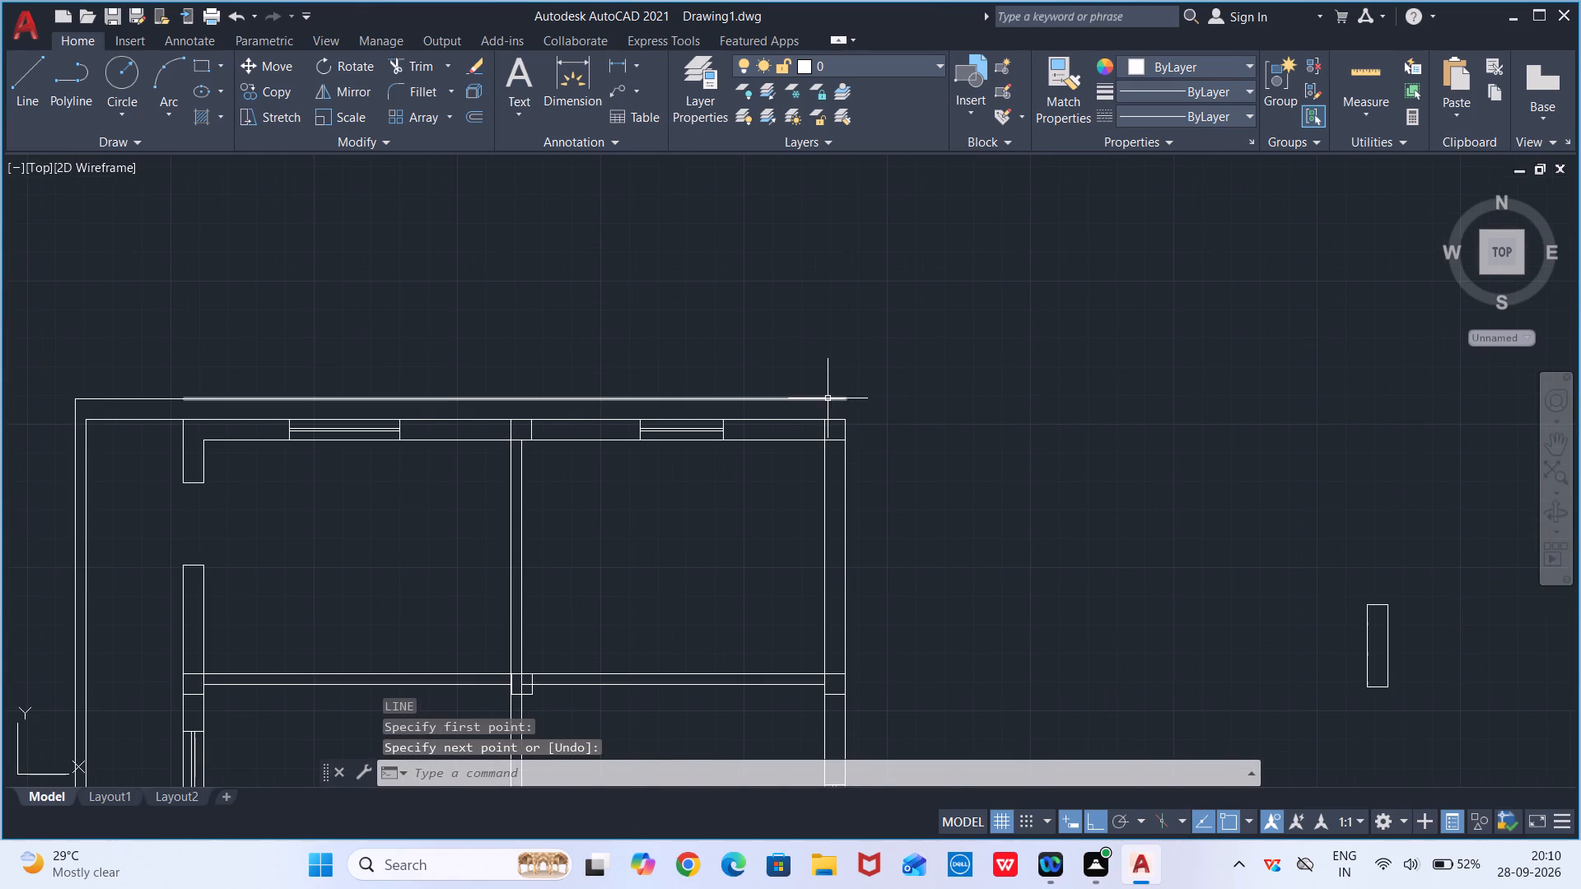
key(l)
key(Return)
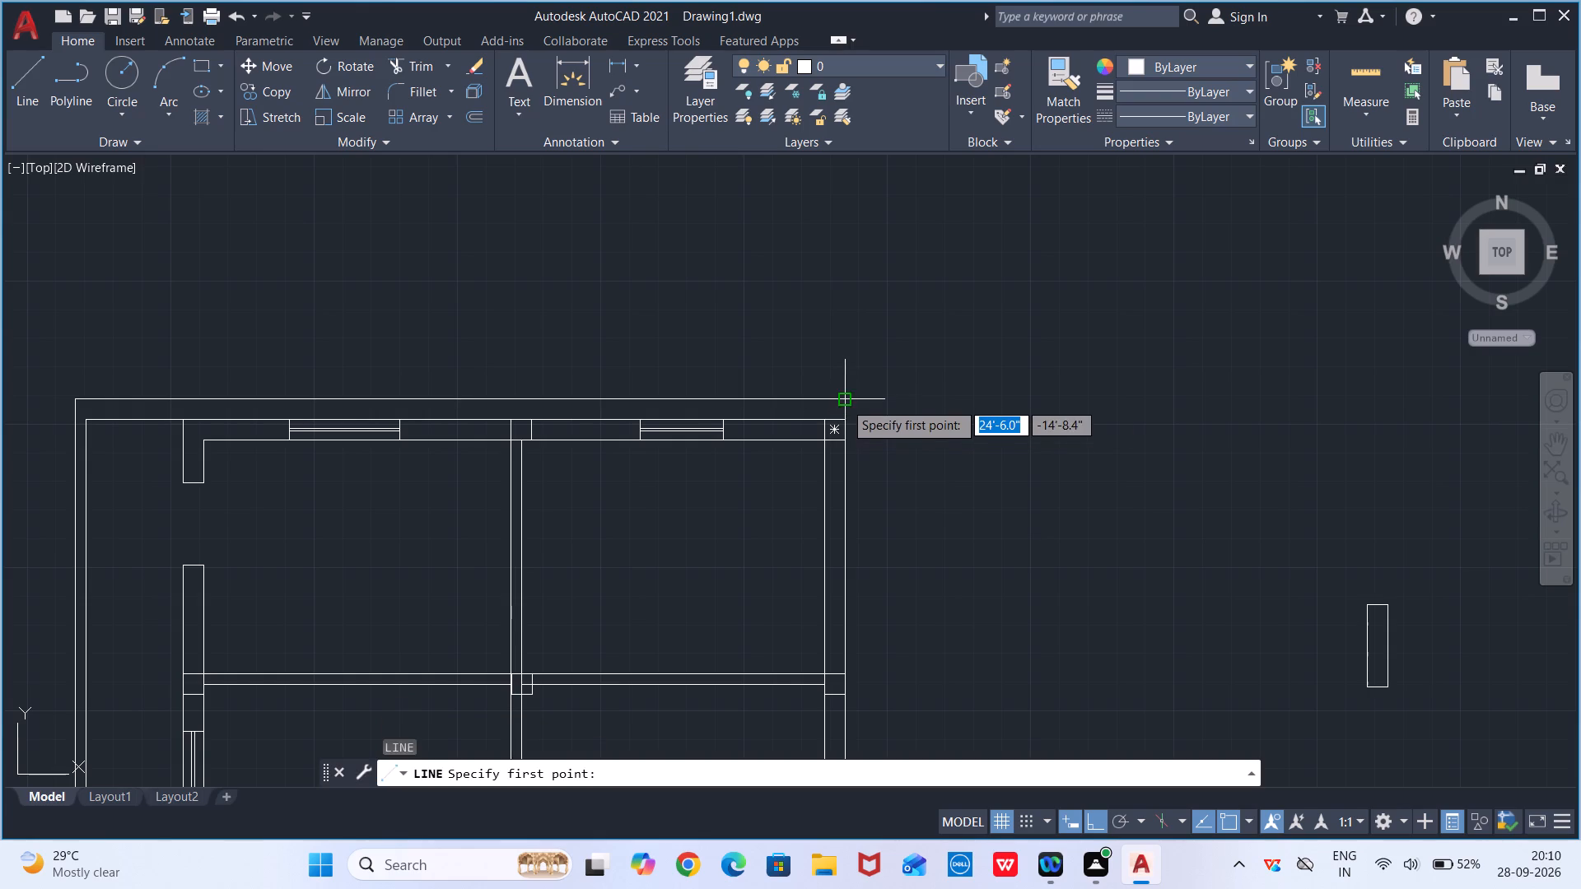
click(844, 399)
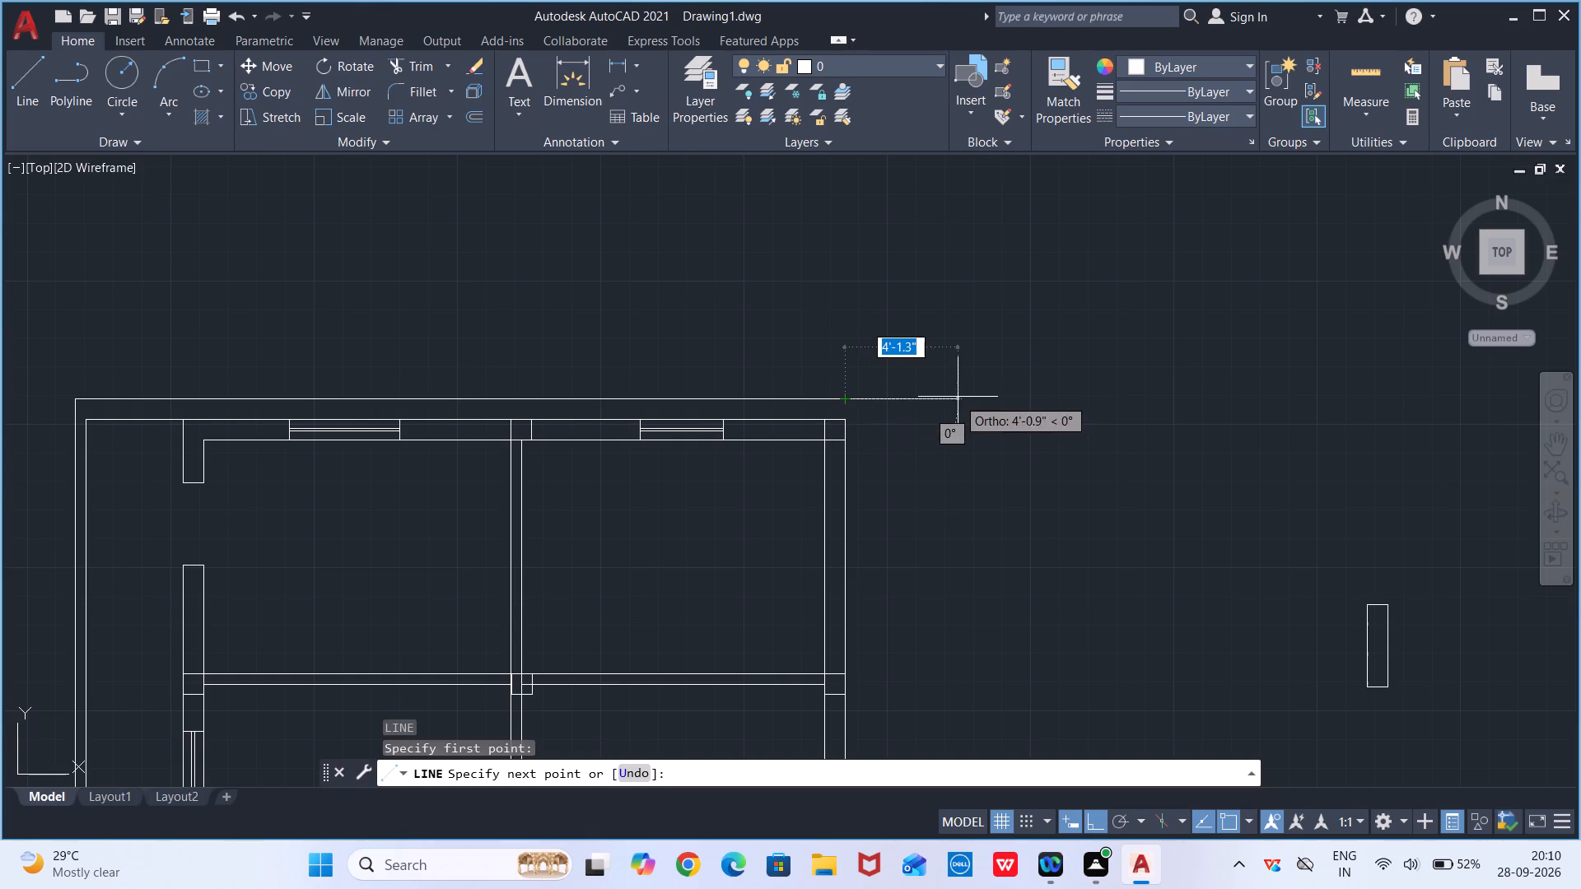
key(9)
key(shift+quotedbl)
key(Return)
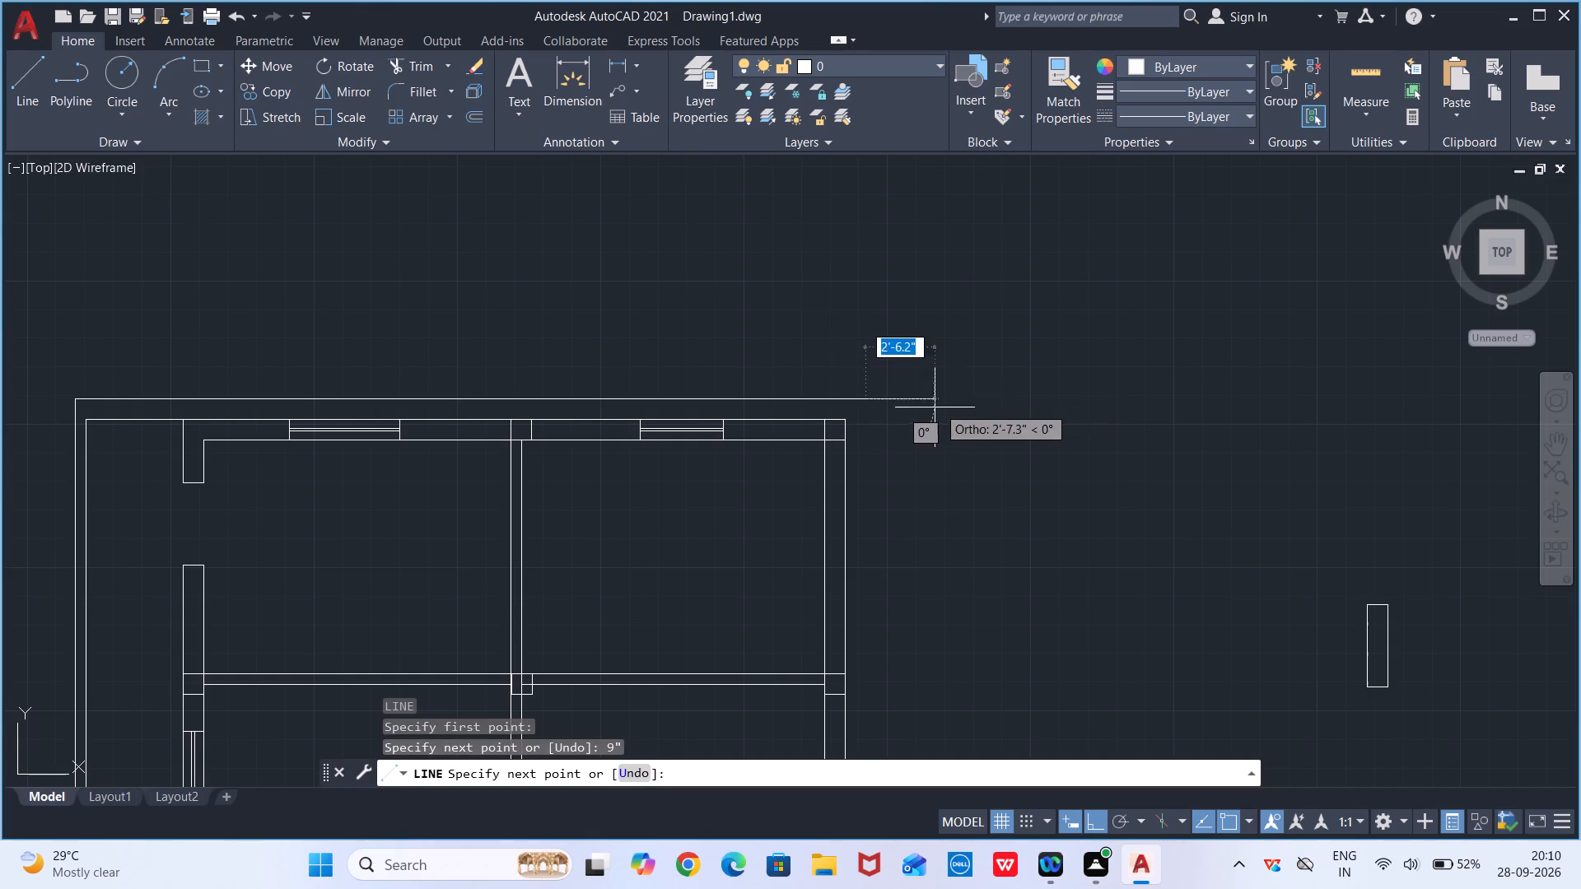
scroll(904, 482, down, 1)
middle_drag(903, 482, 901, 67)
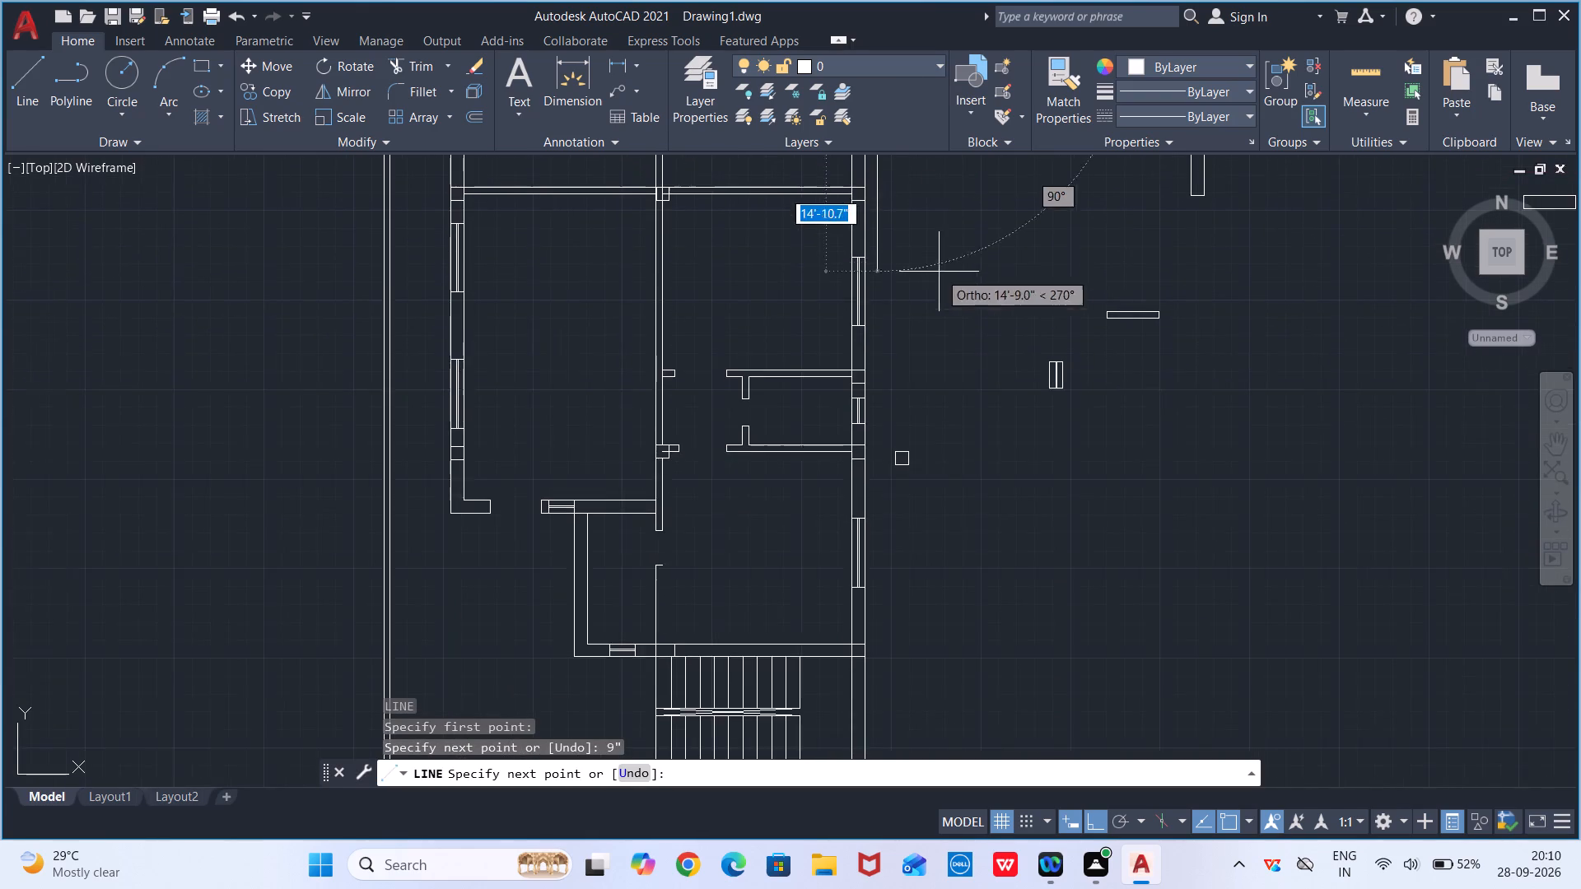
scroll(930, 301, down, 2)
scroll(906, 507, up, 1)
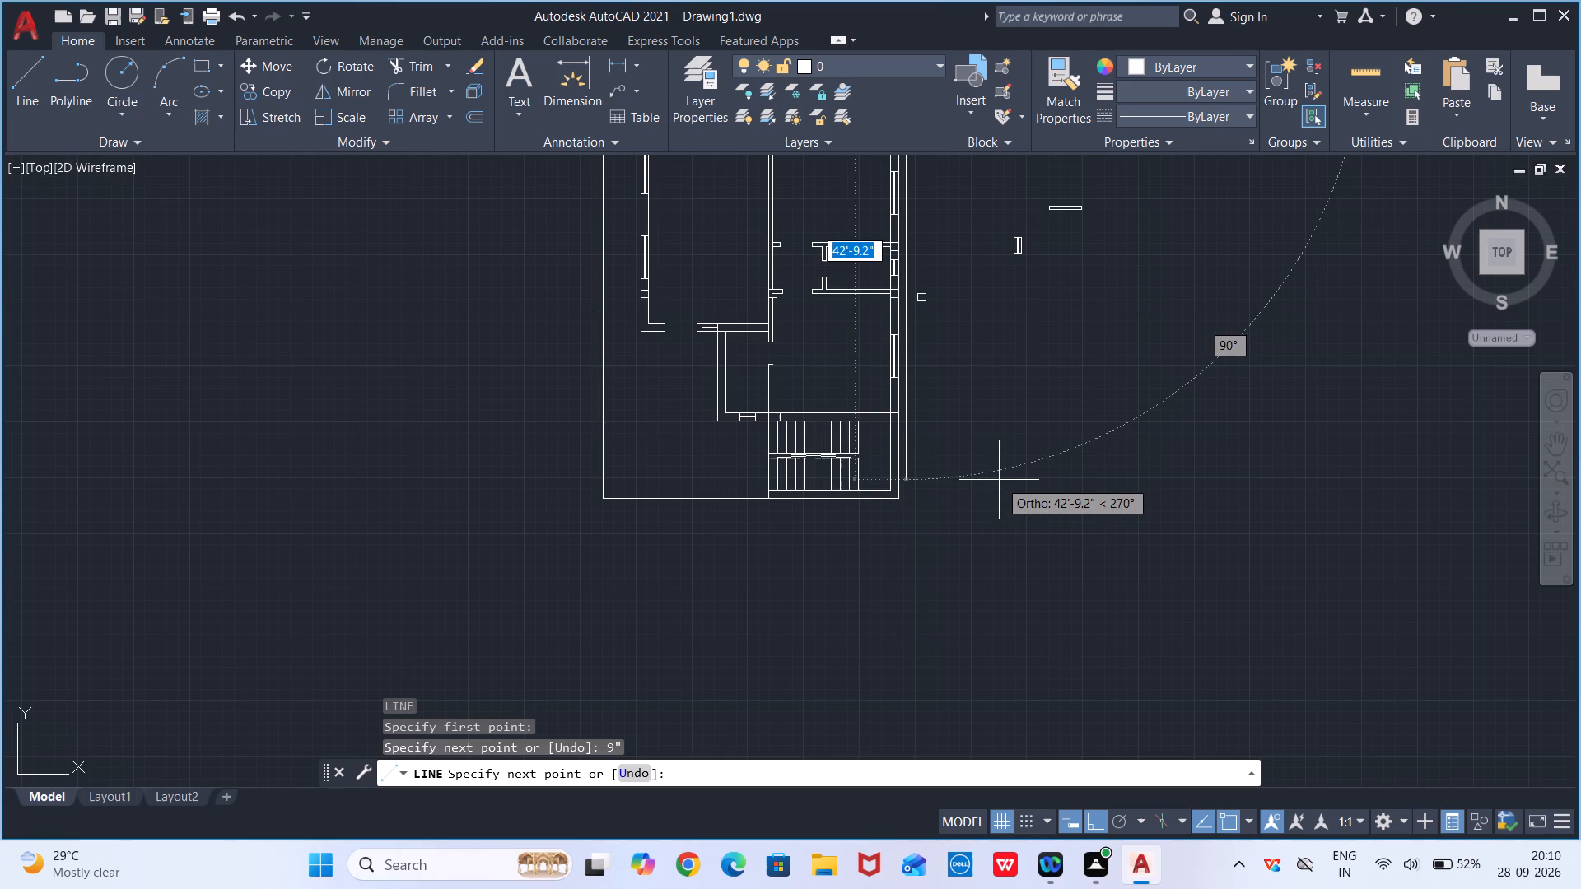
scroll(935, 499, up, 1)
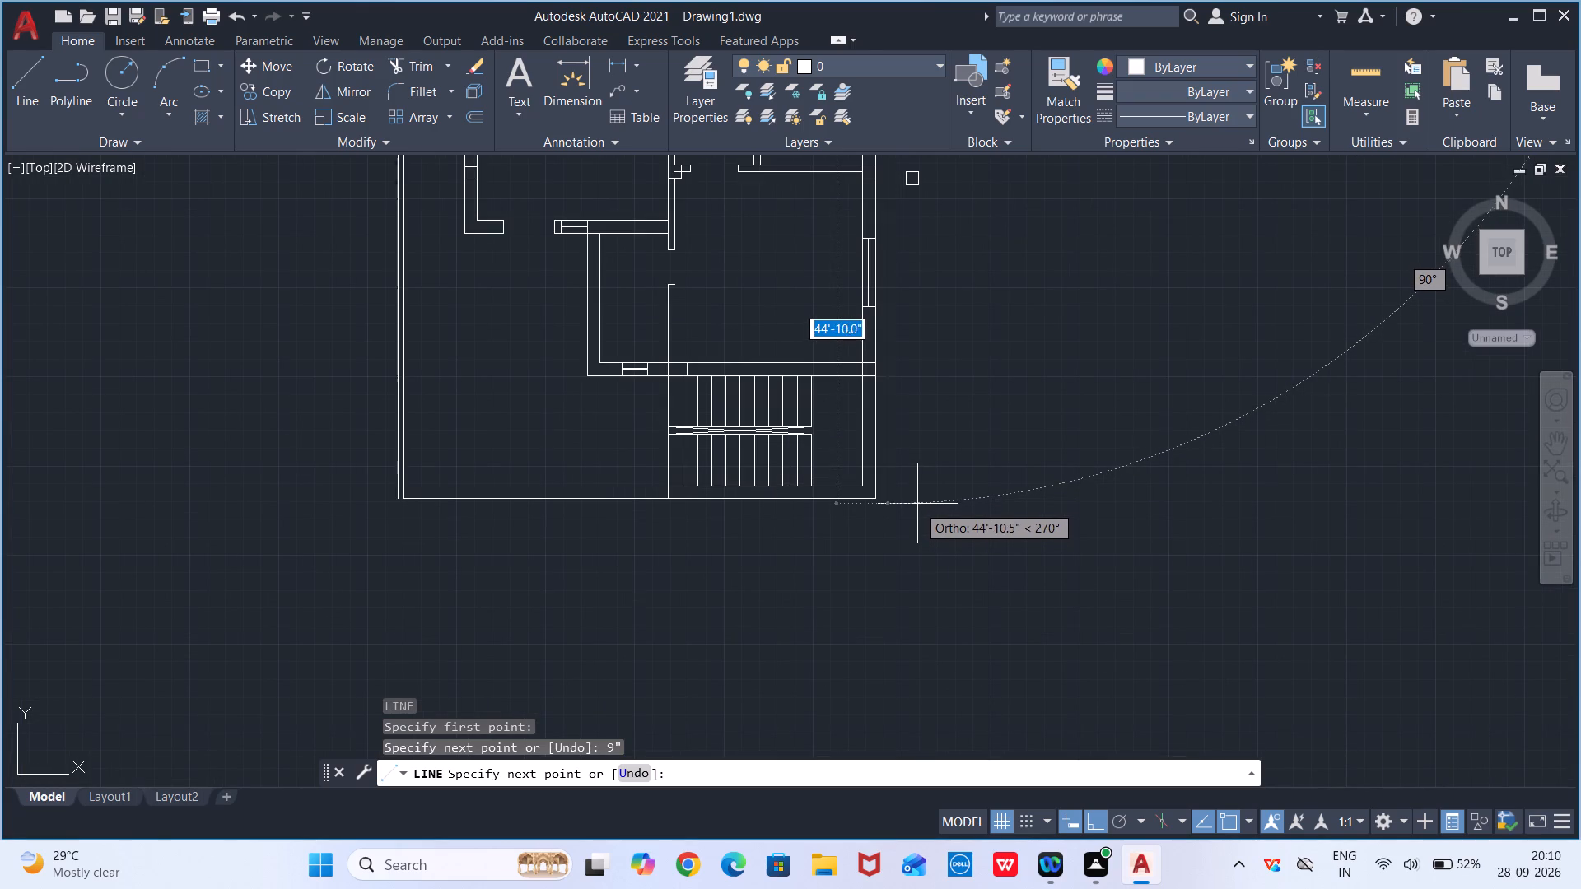
scroll(917, 504, up, 1)
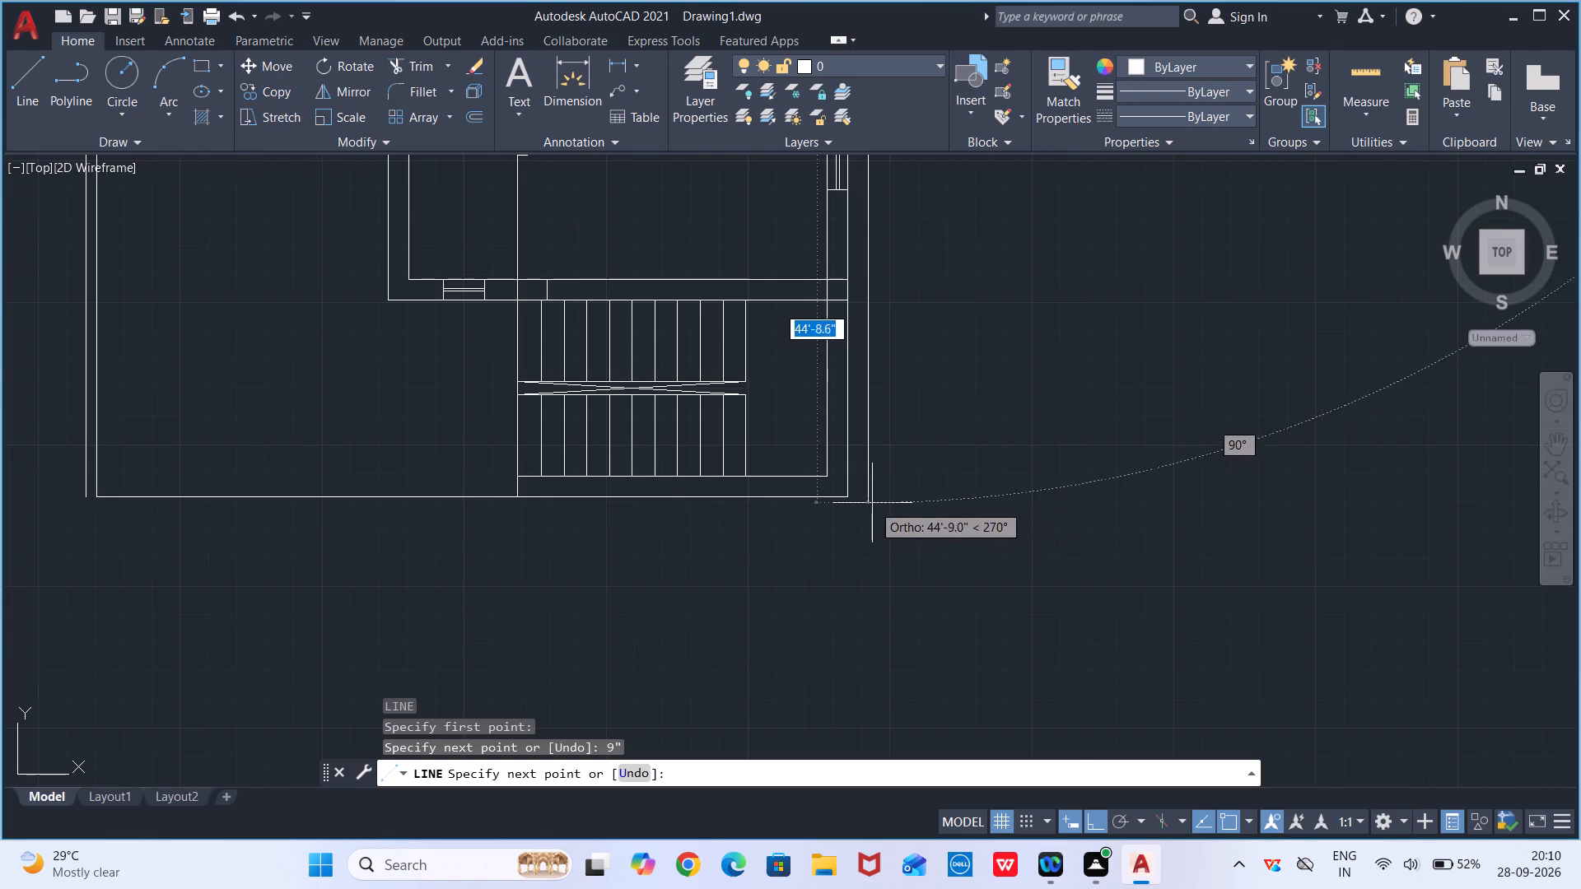
scroll(872, 500, up, 2)
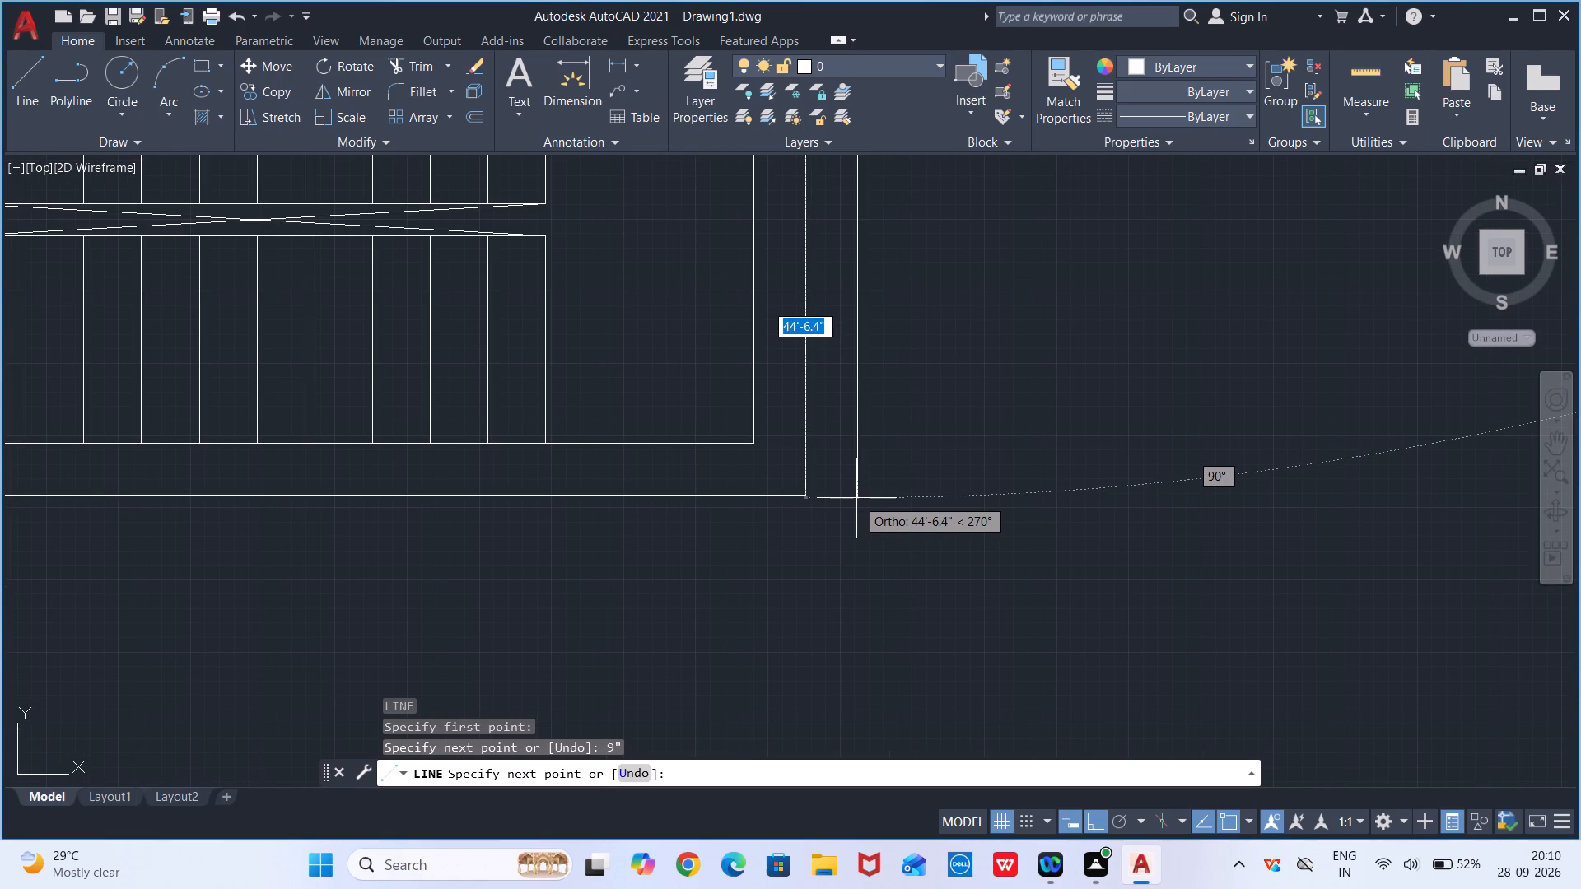
click(858, 496)
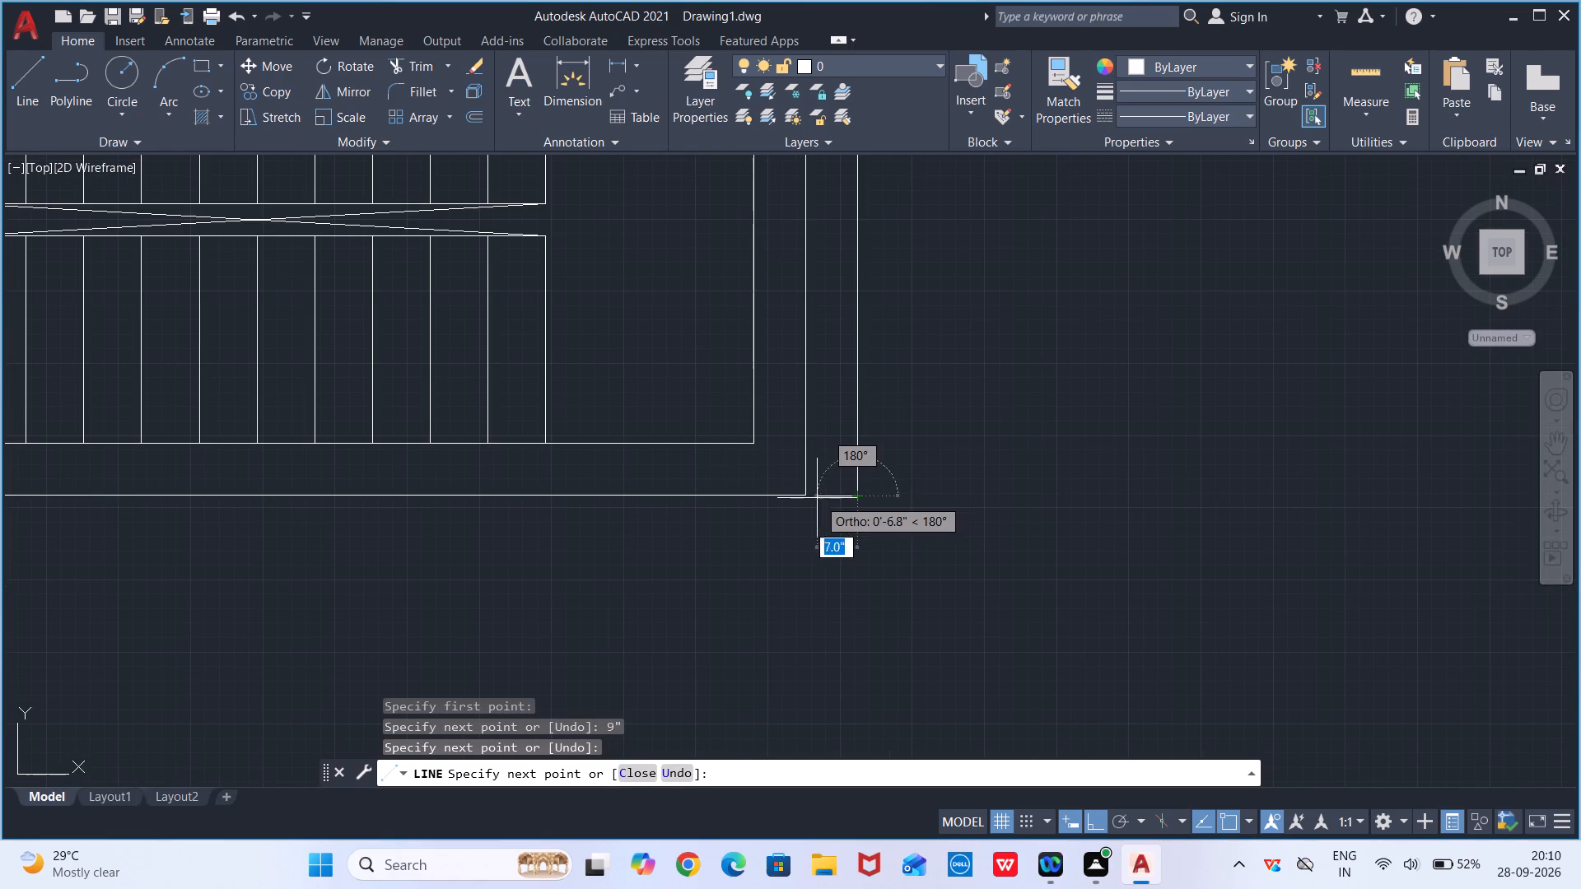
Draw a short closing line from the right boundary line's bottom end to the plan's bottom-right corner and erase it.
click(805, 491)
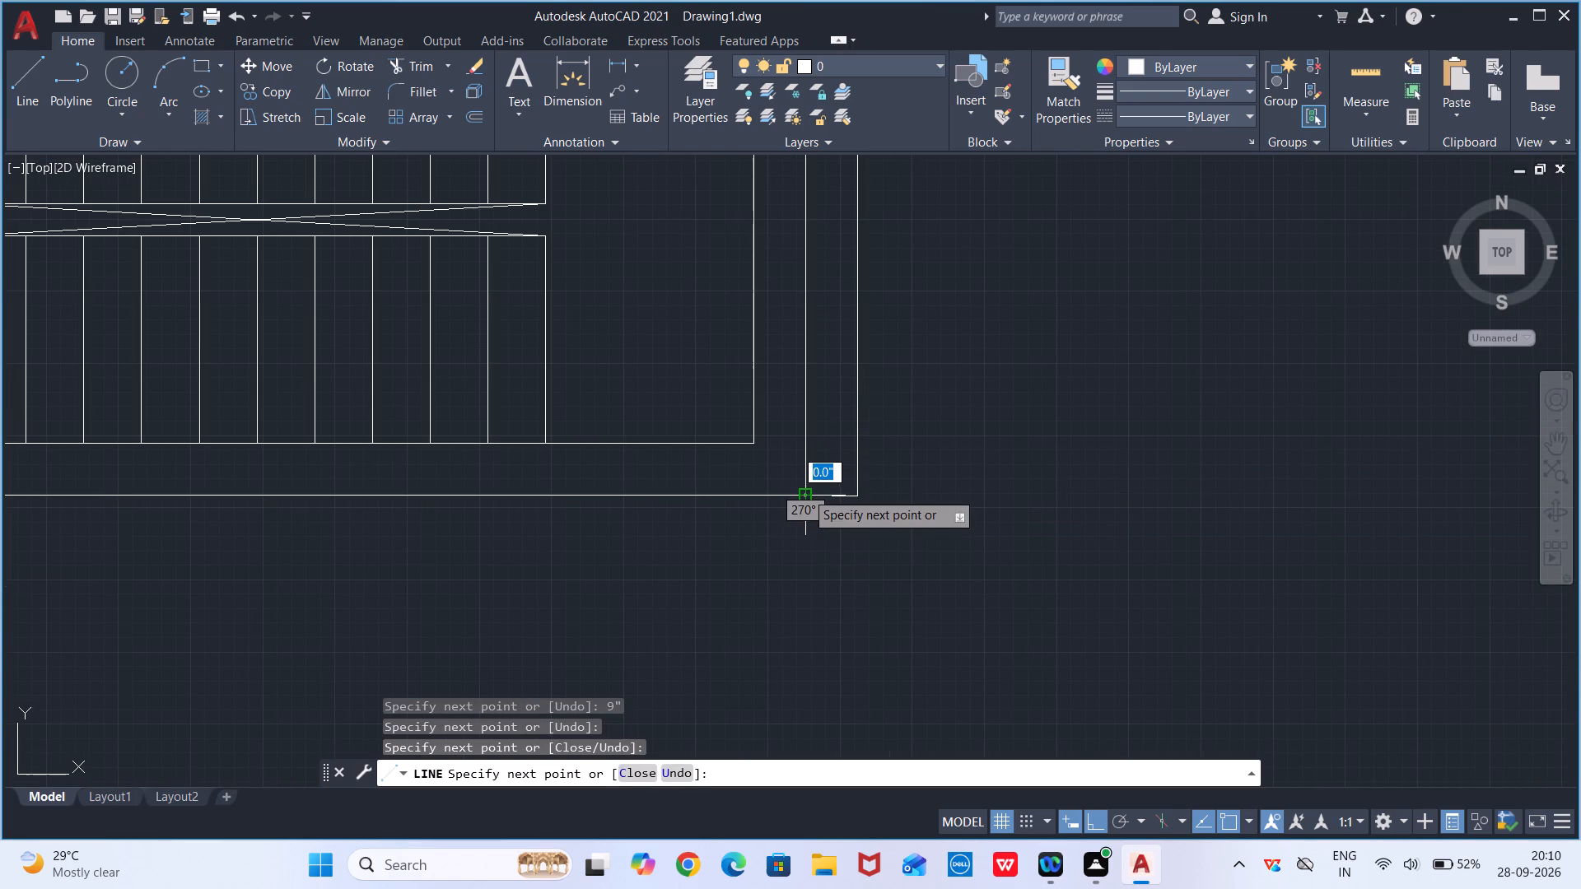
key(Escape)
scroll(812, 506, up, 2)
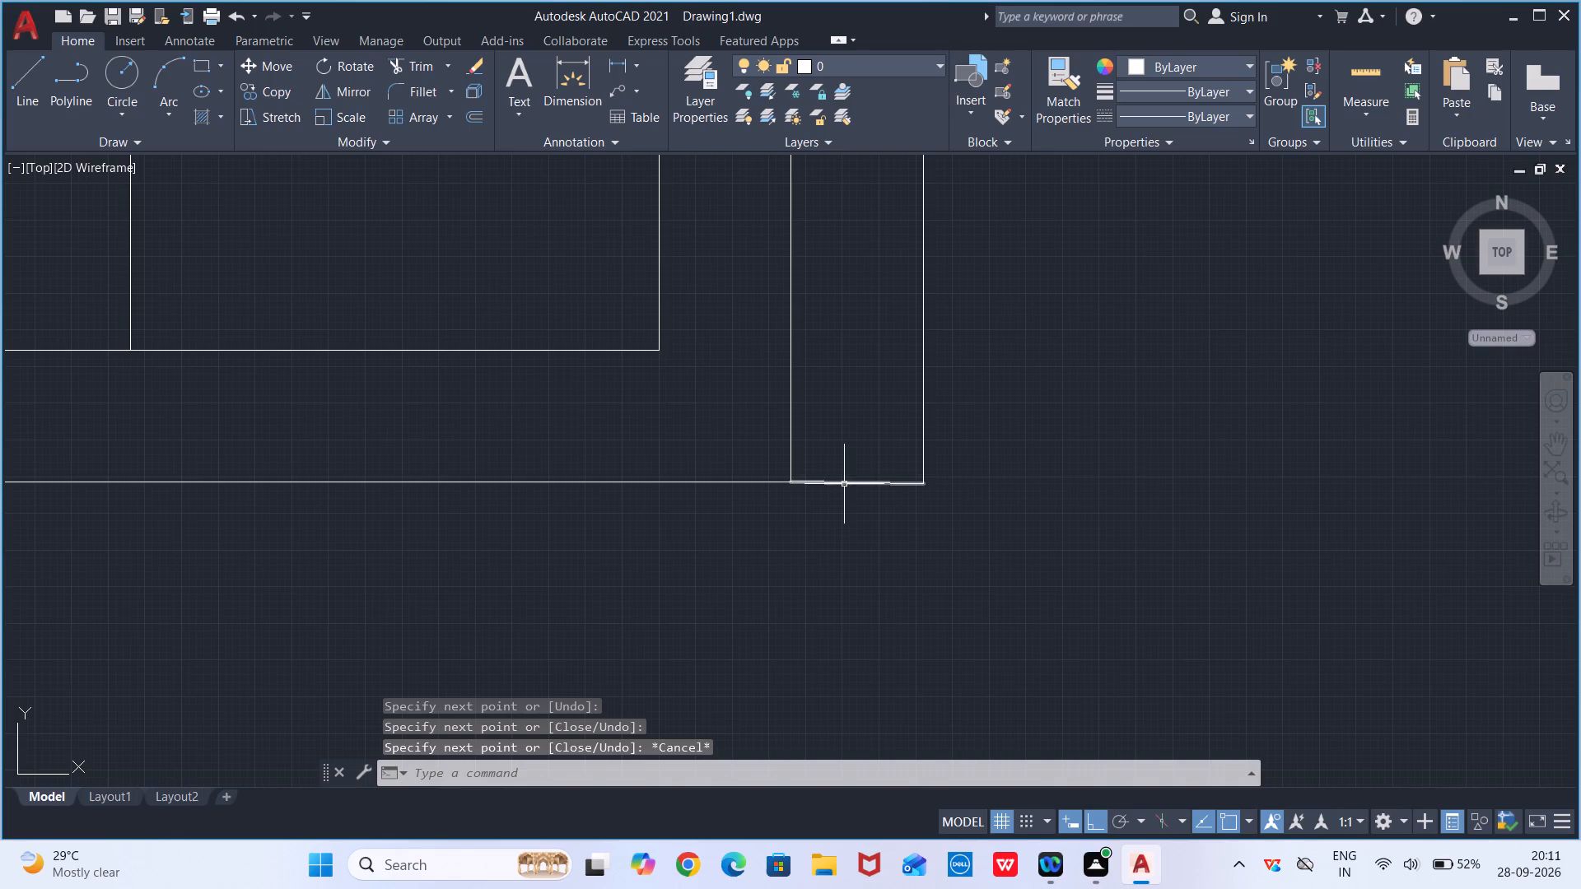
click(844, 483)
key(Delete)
Extend the plan's outer bottom line right to the new right boundary line.
key(e)
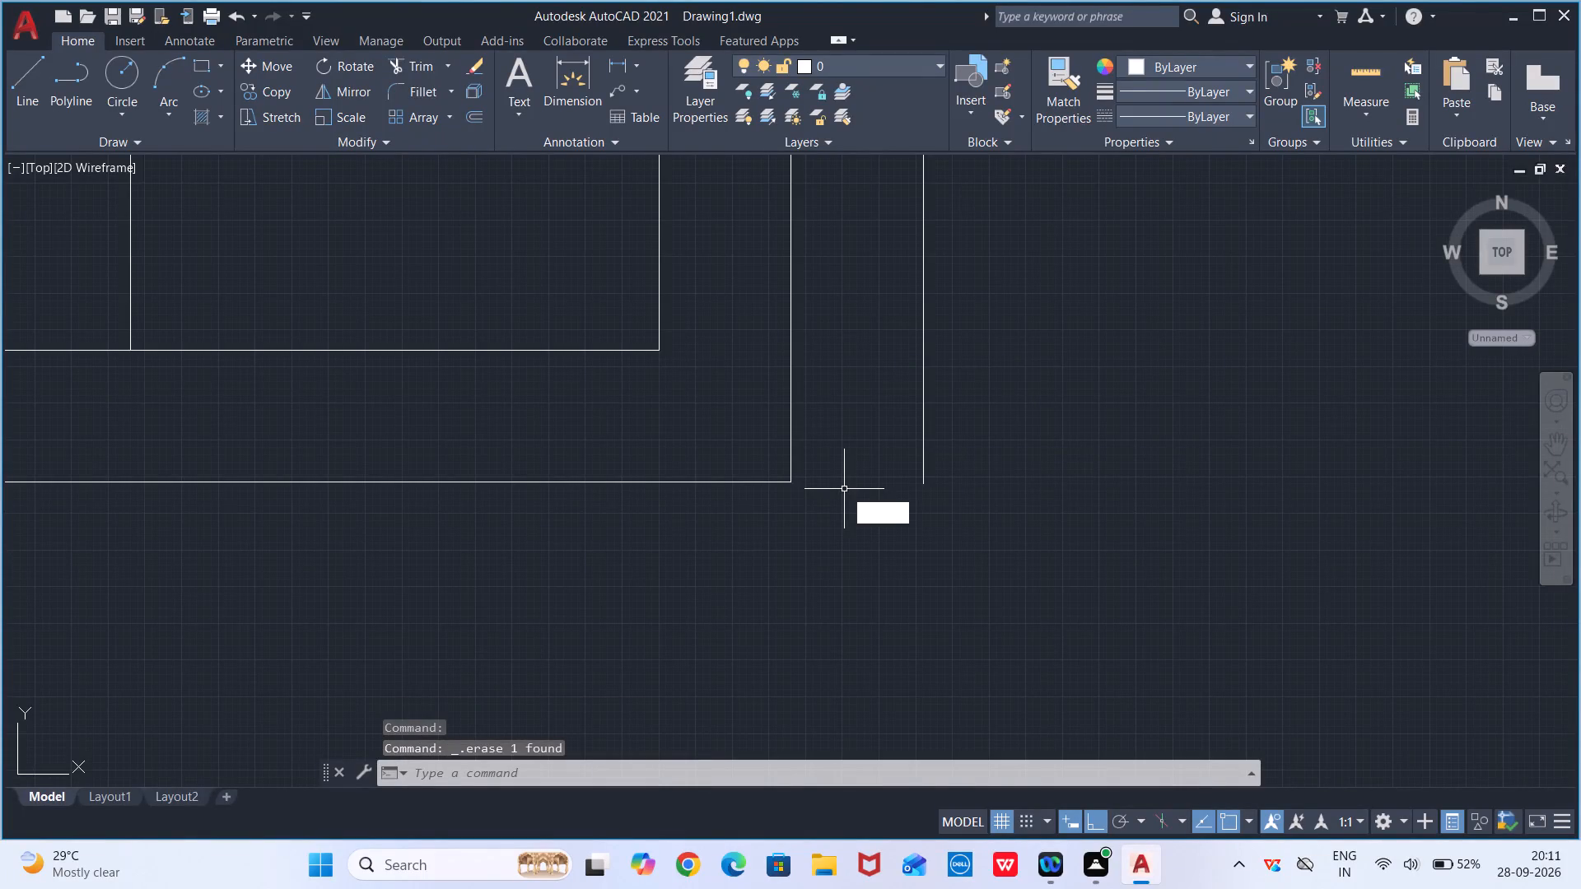
key(x)
key(Return)
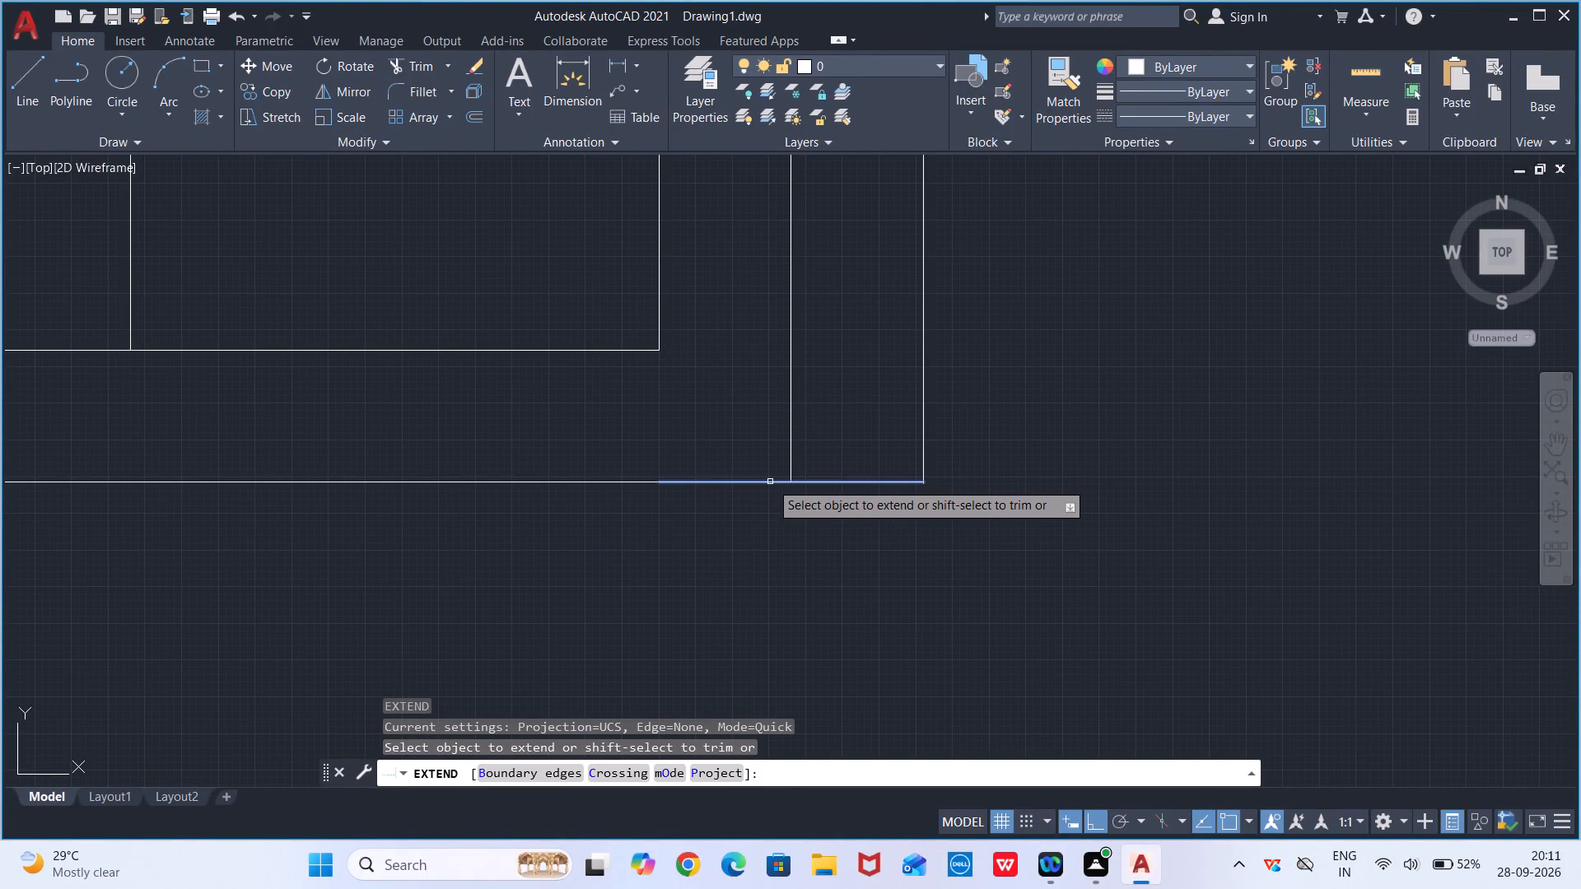
click(770, 482)
key(Escape)
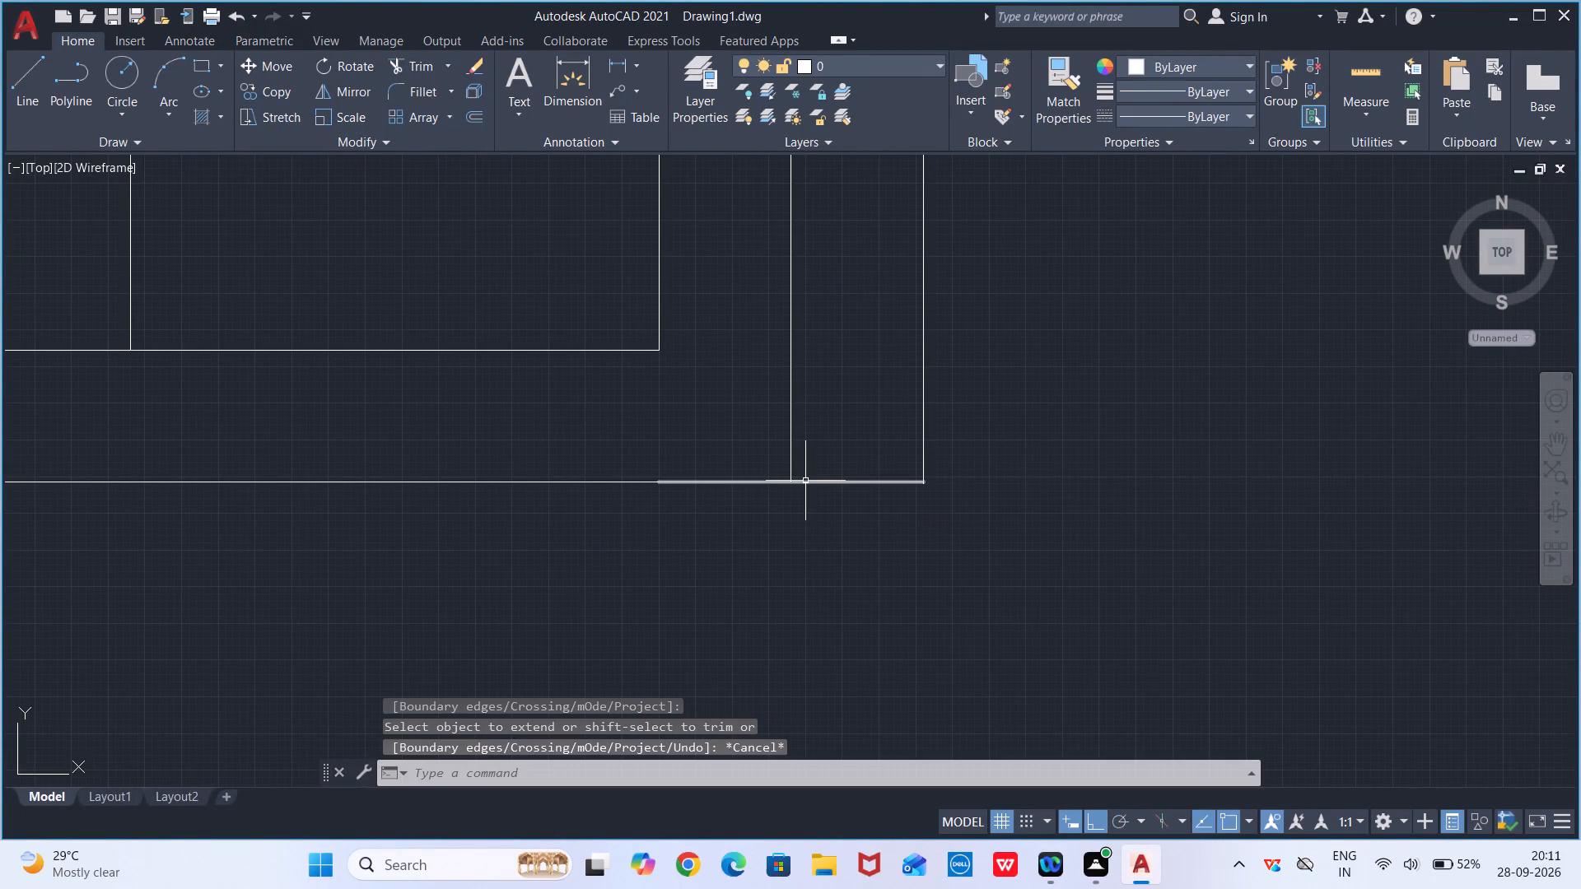
Trim the short overhang of the right boundary line below the outer bottom line at the plan's bottom-right corner.
text(tr)
key(Return)
scroll(854, 467, up, 1)
scroll(1029, 519, up, 1)
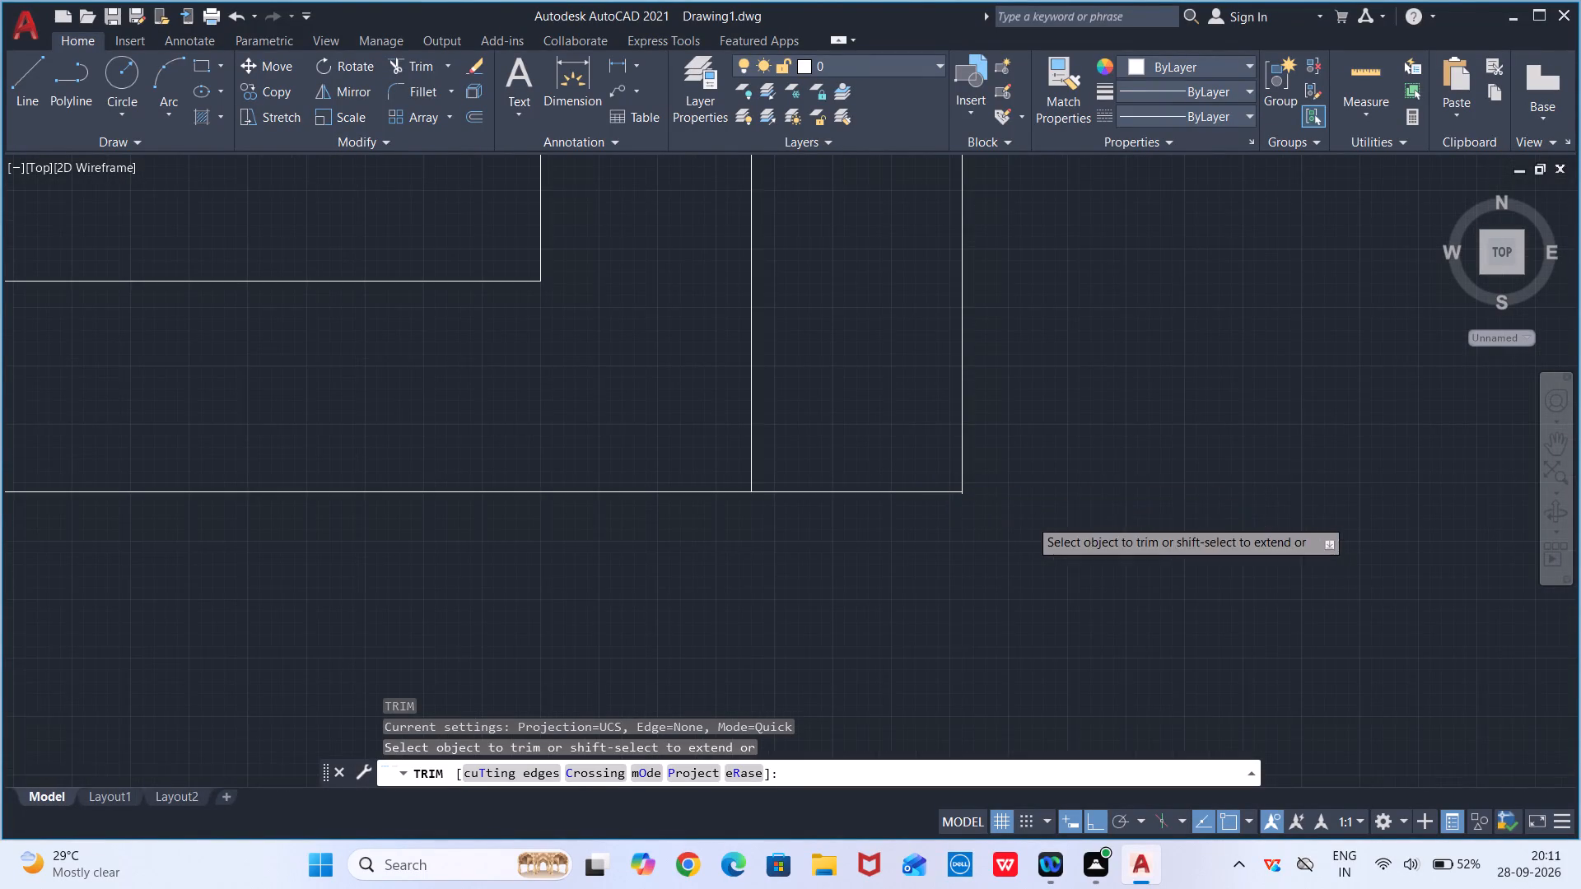
scroll(1028, 519, up, 1)
scroll(938, 500, up, 2)
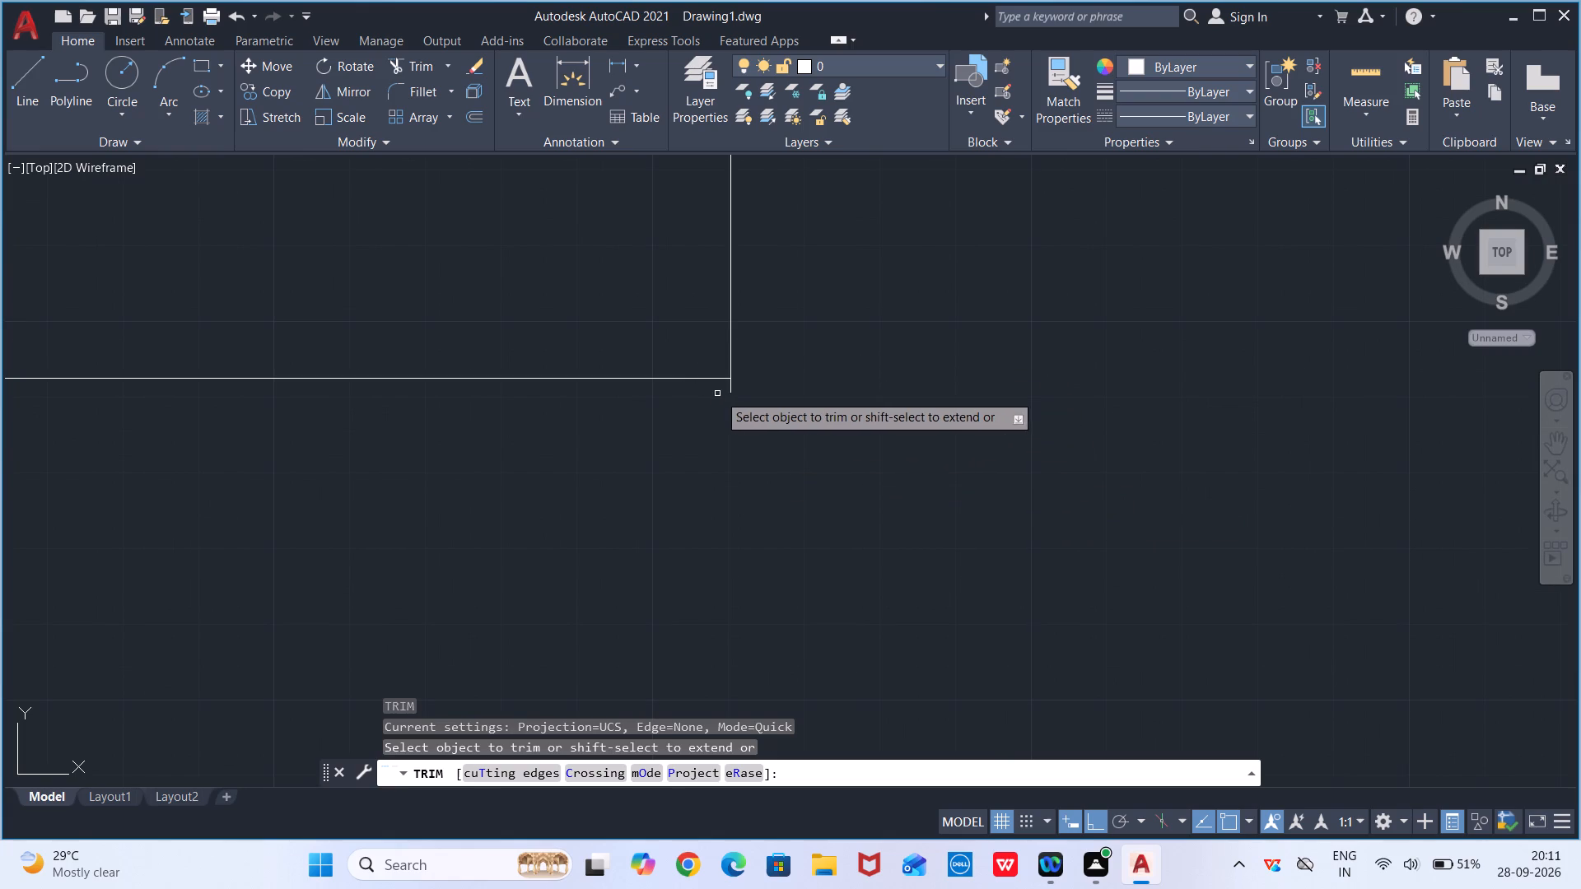
click(730, 389)
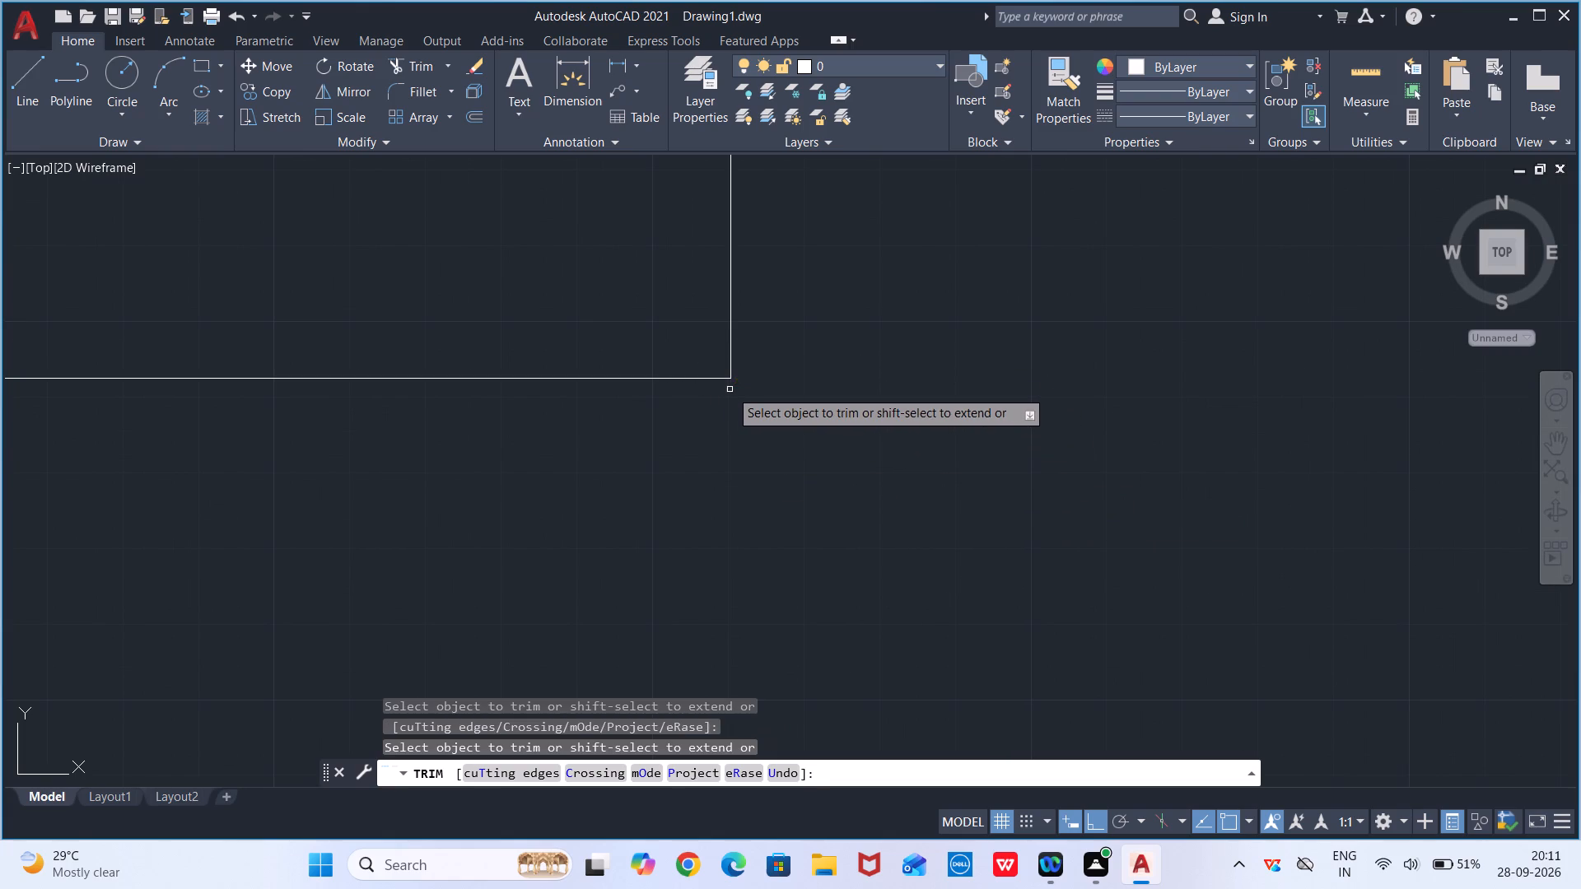
scroll(730, 389, down, 6)
middle_drag(730, 389, 755, 587)
scroll(909, 544, down, 3)
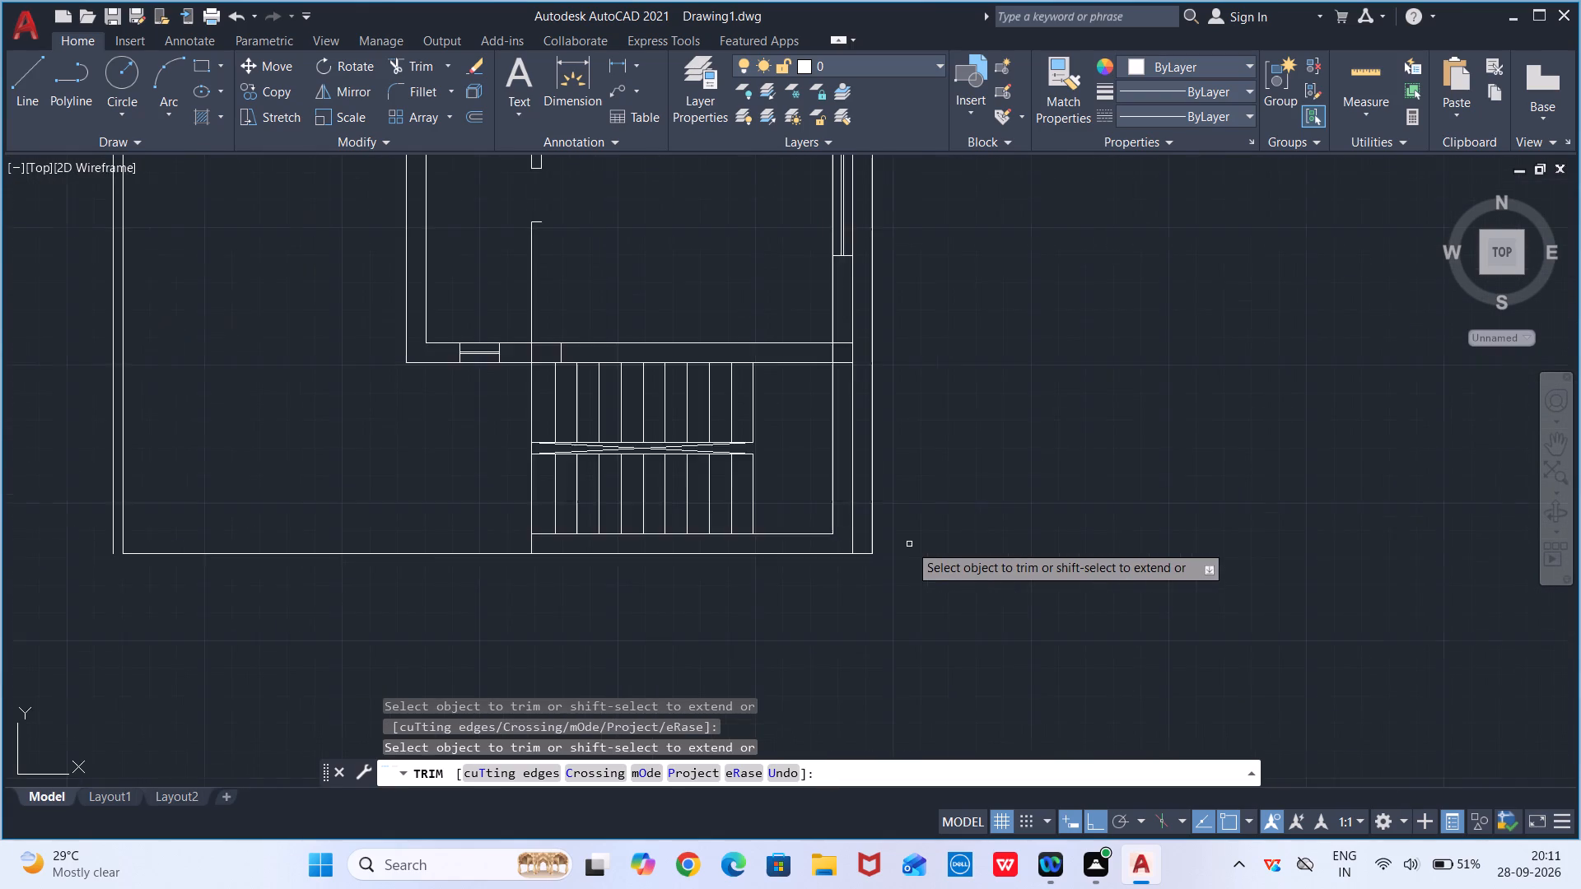
scroll(908, 544, down, 1)
middle_drag(903, 542, 823, 616)
middle_drag(960, 399, 960, 404)
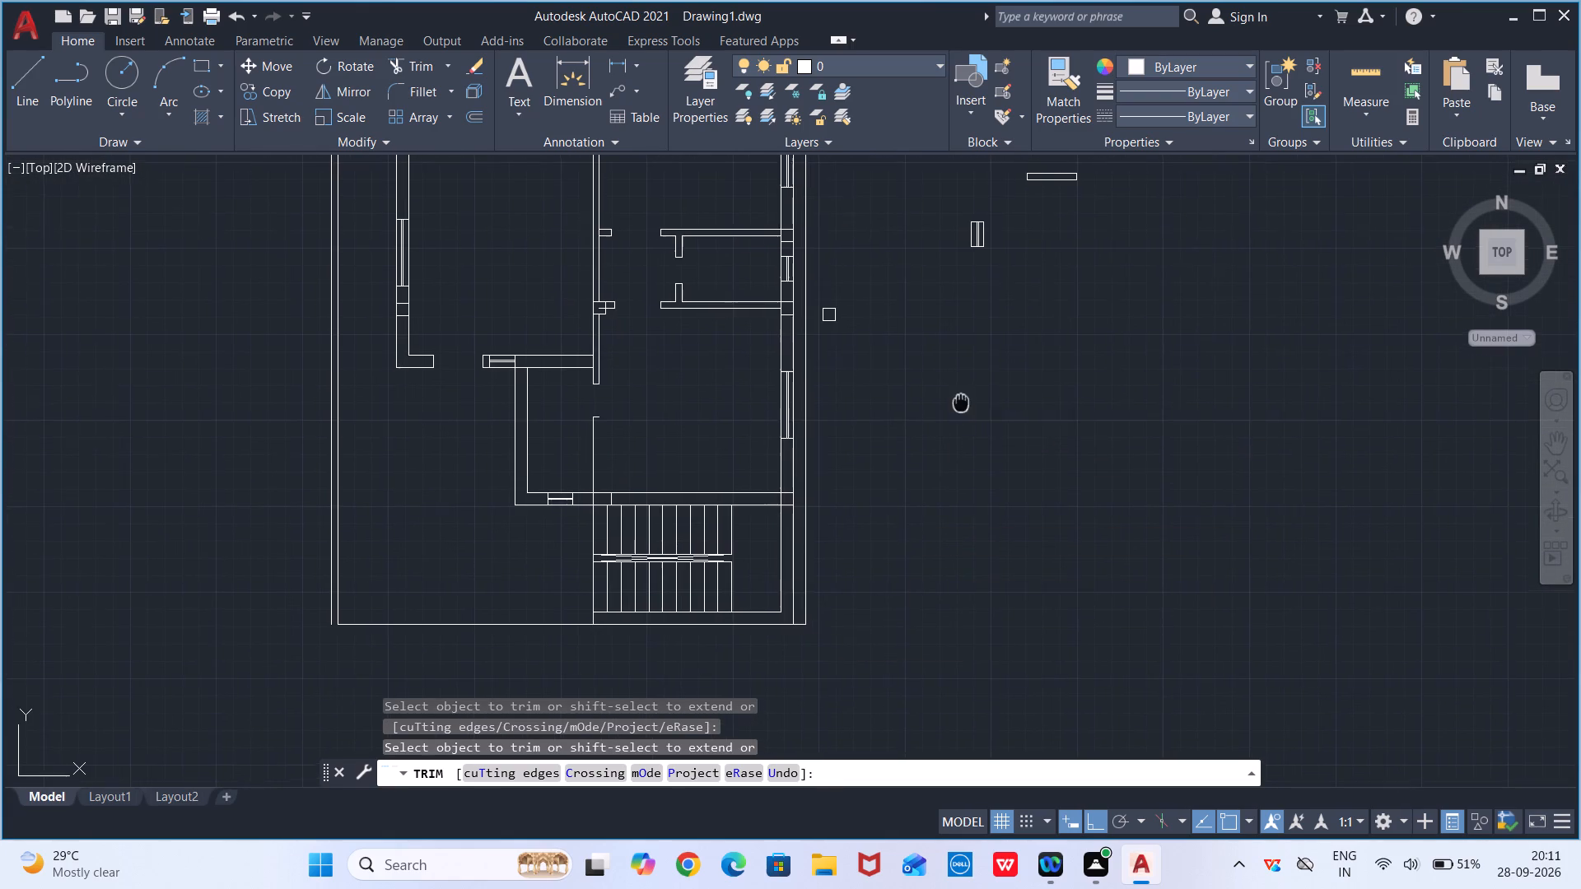
middle_drag(960, 404, 905, 533)
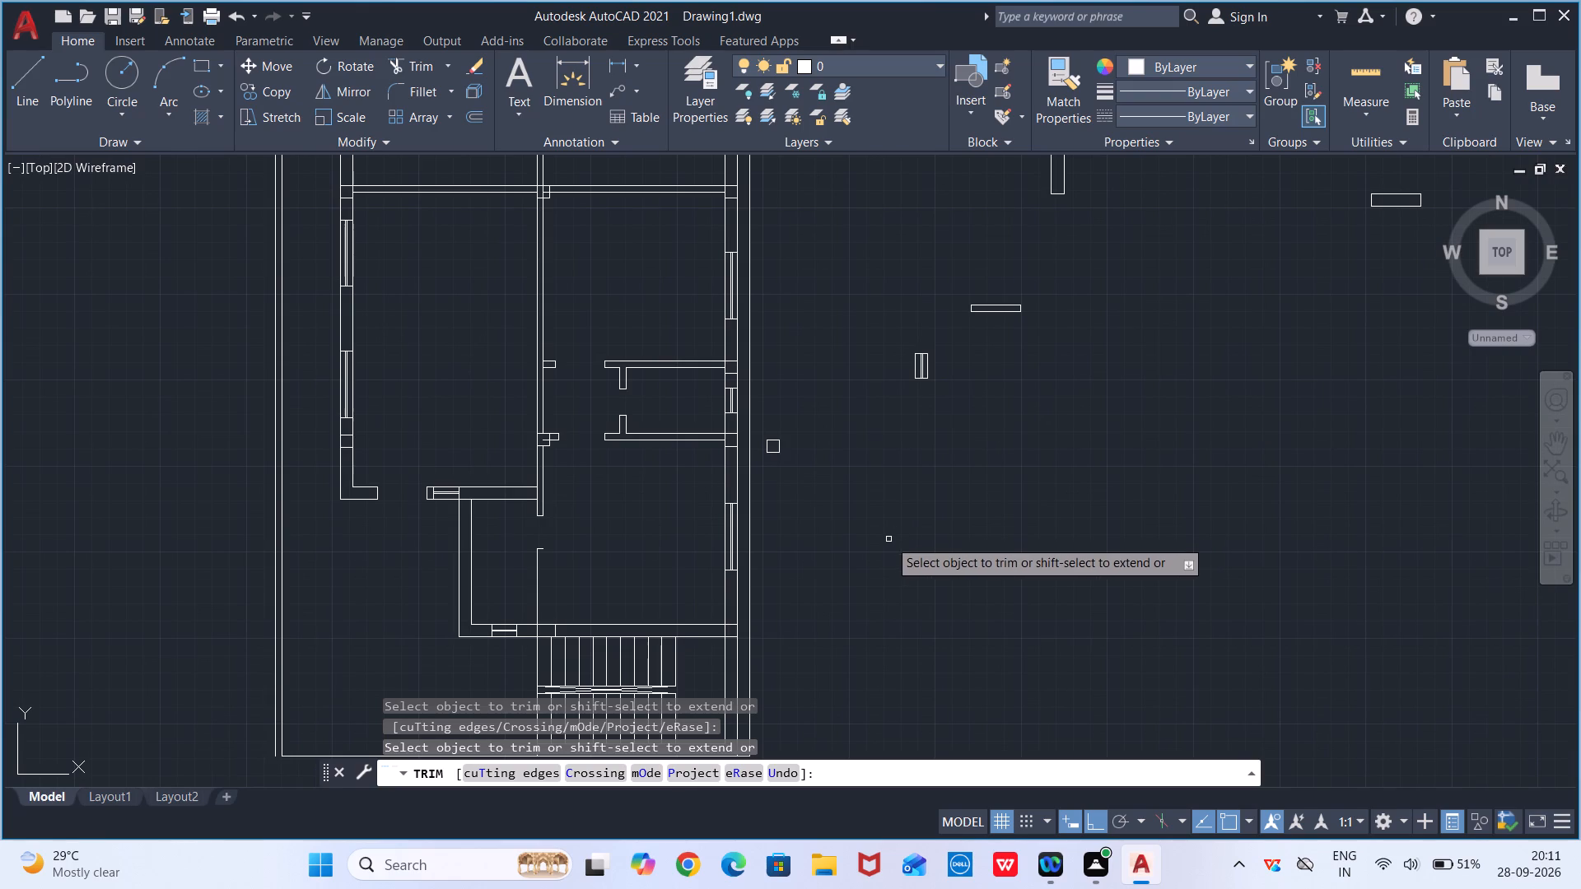
key(Escape)
Draw the missing right face of the central wall from below the door opening straight down to the wall above the stairs.
scroll(536, 561, up, 1)
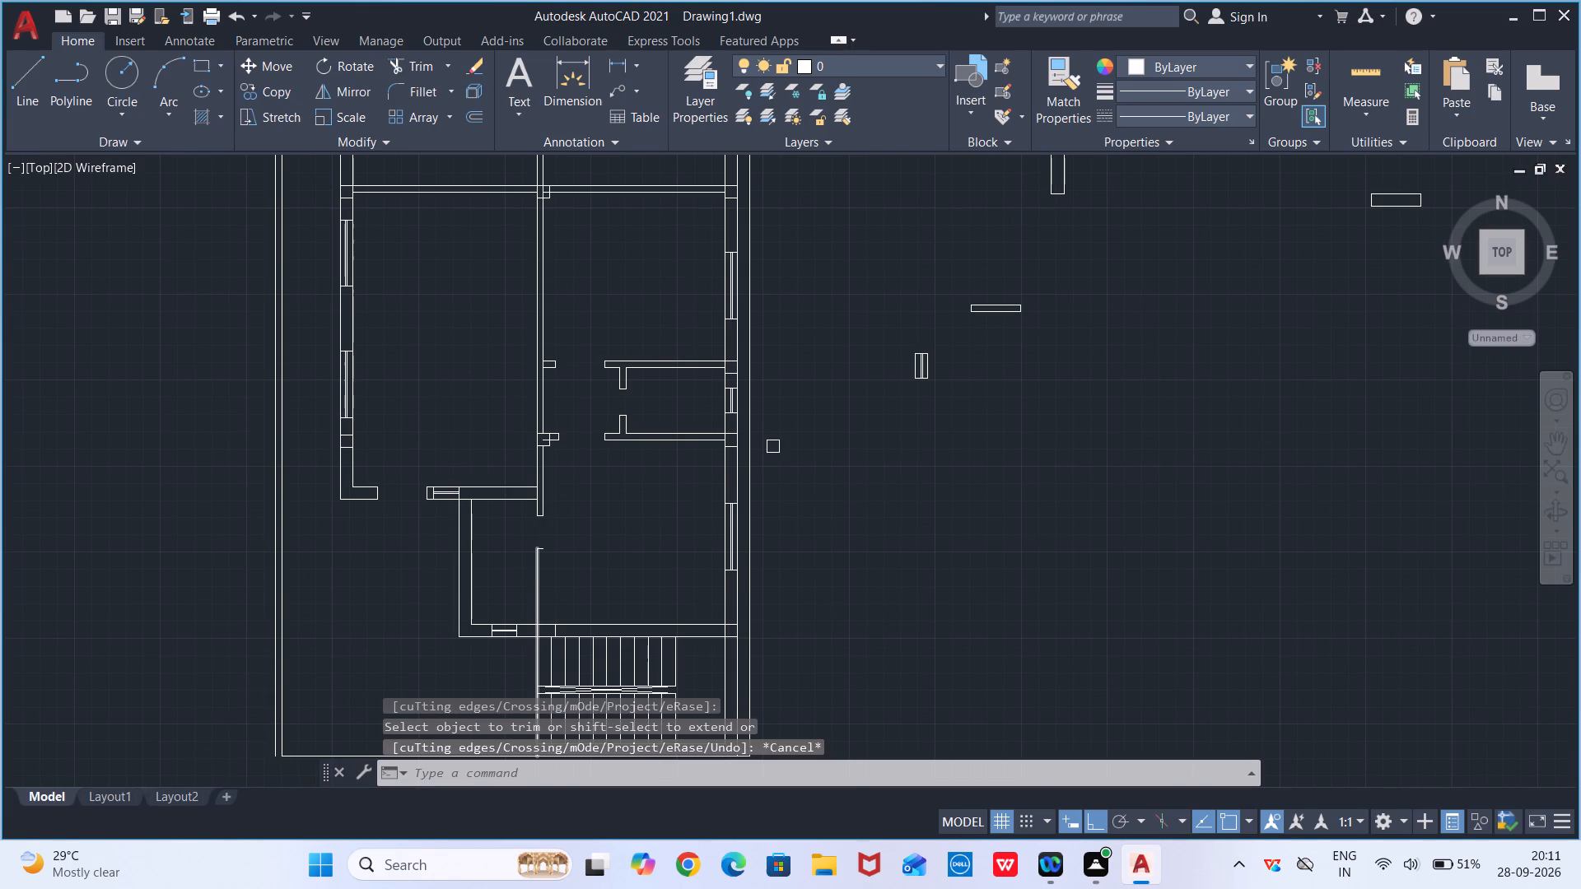
scroll(540, 573, up, 1)
middle_drag(542, 570, 591, 534)
key(l)
key(Return)
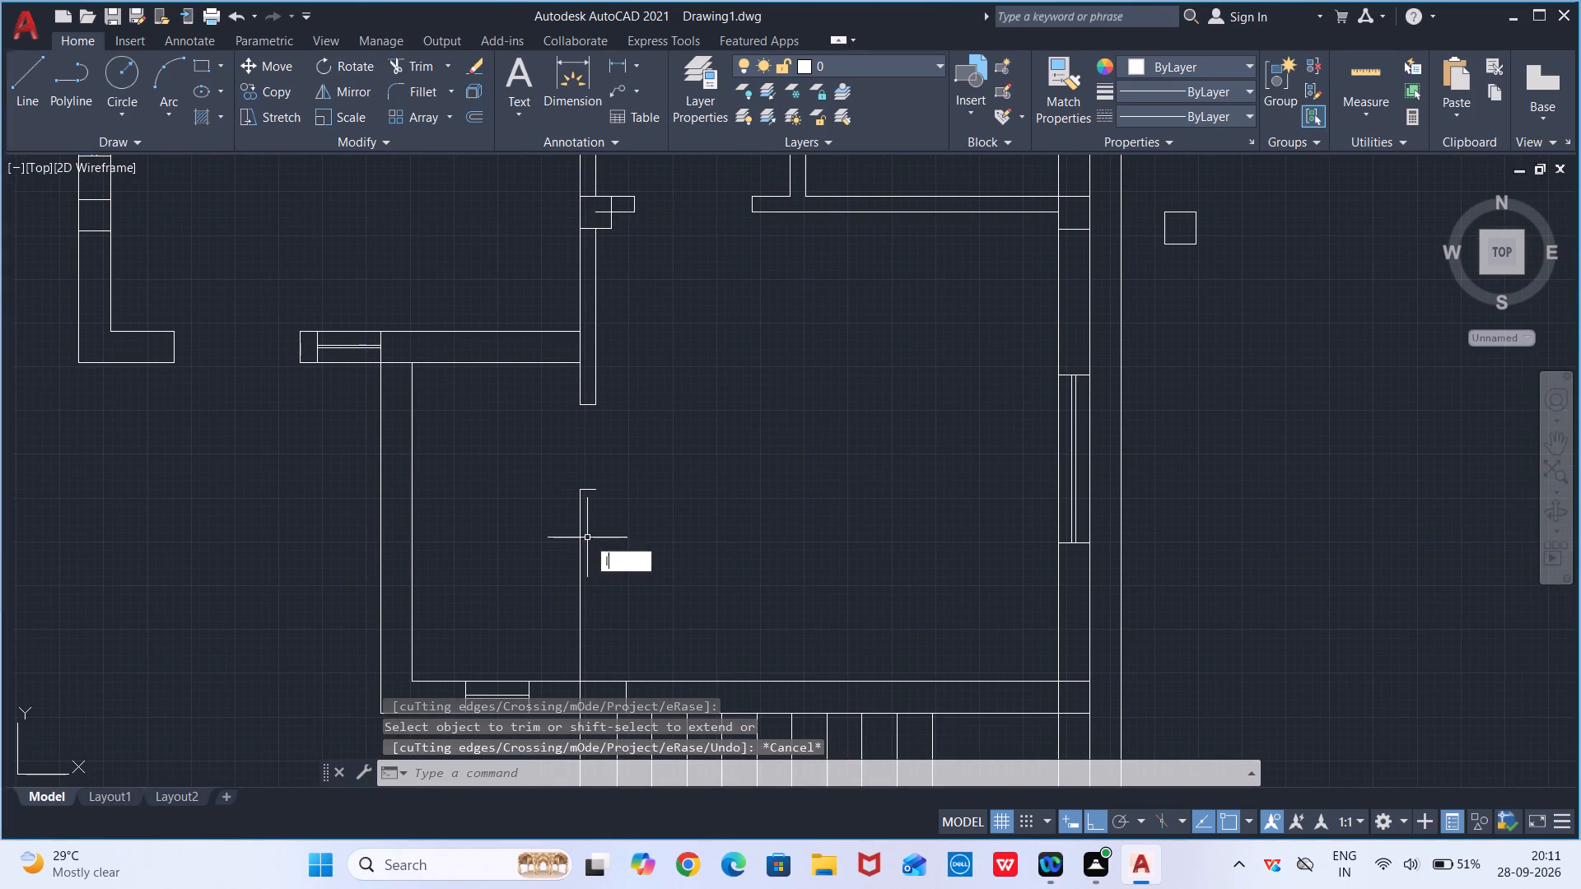
click(596, 487)
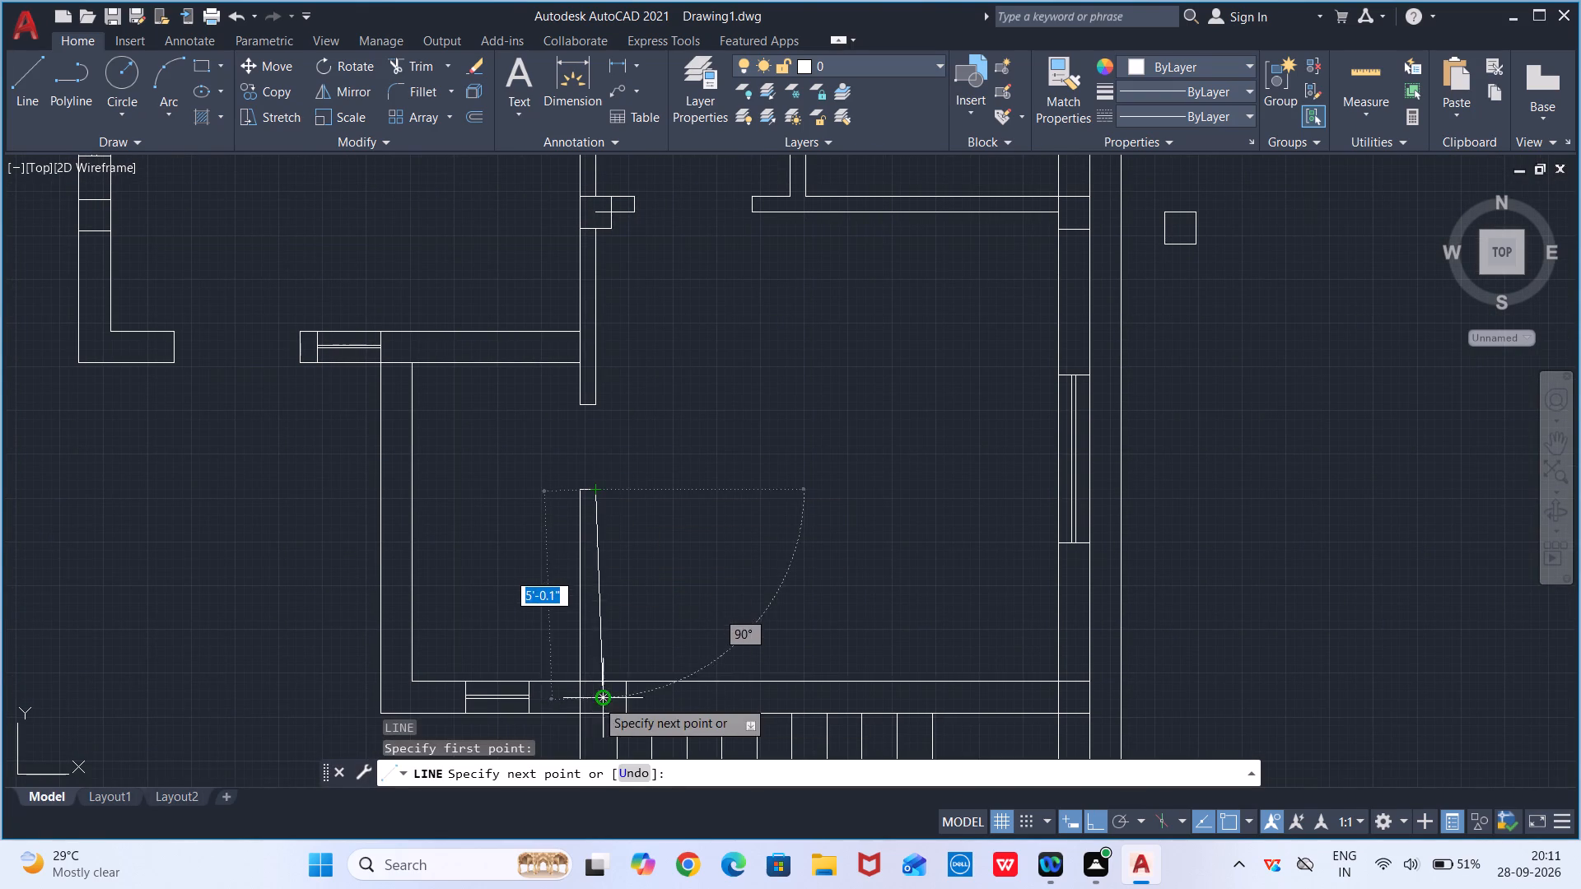
click(595, 680)
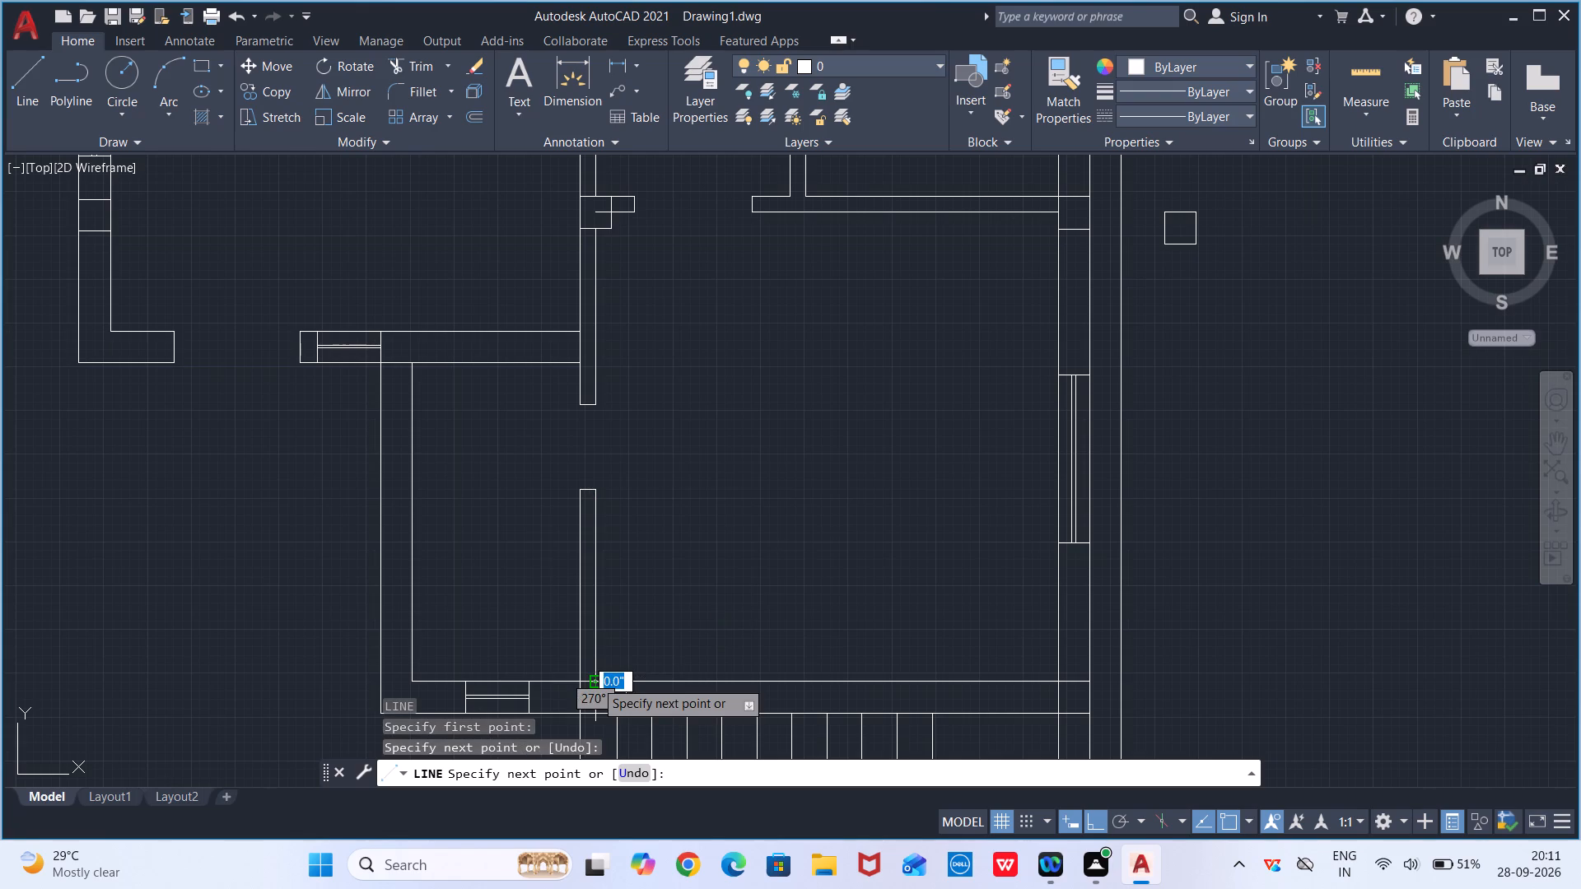
key(Escape)
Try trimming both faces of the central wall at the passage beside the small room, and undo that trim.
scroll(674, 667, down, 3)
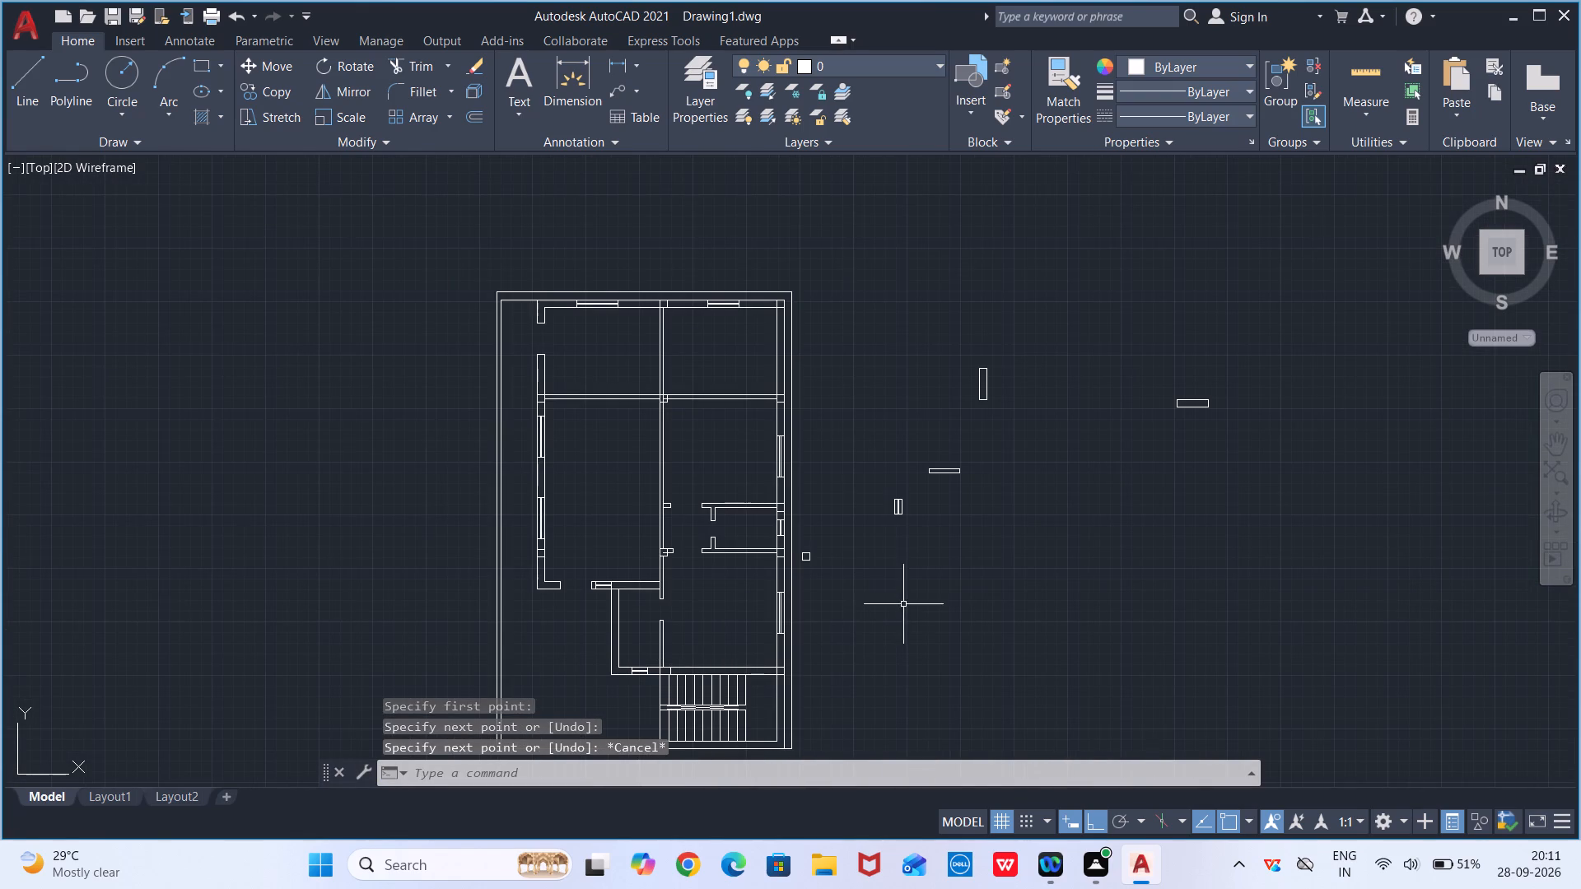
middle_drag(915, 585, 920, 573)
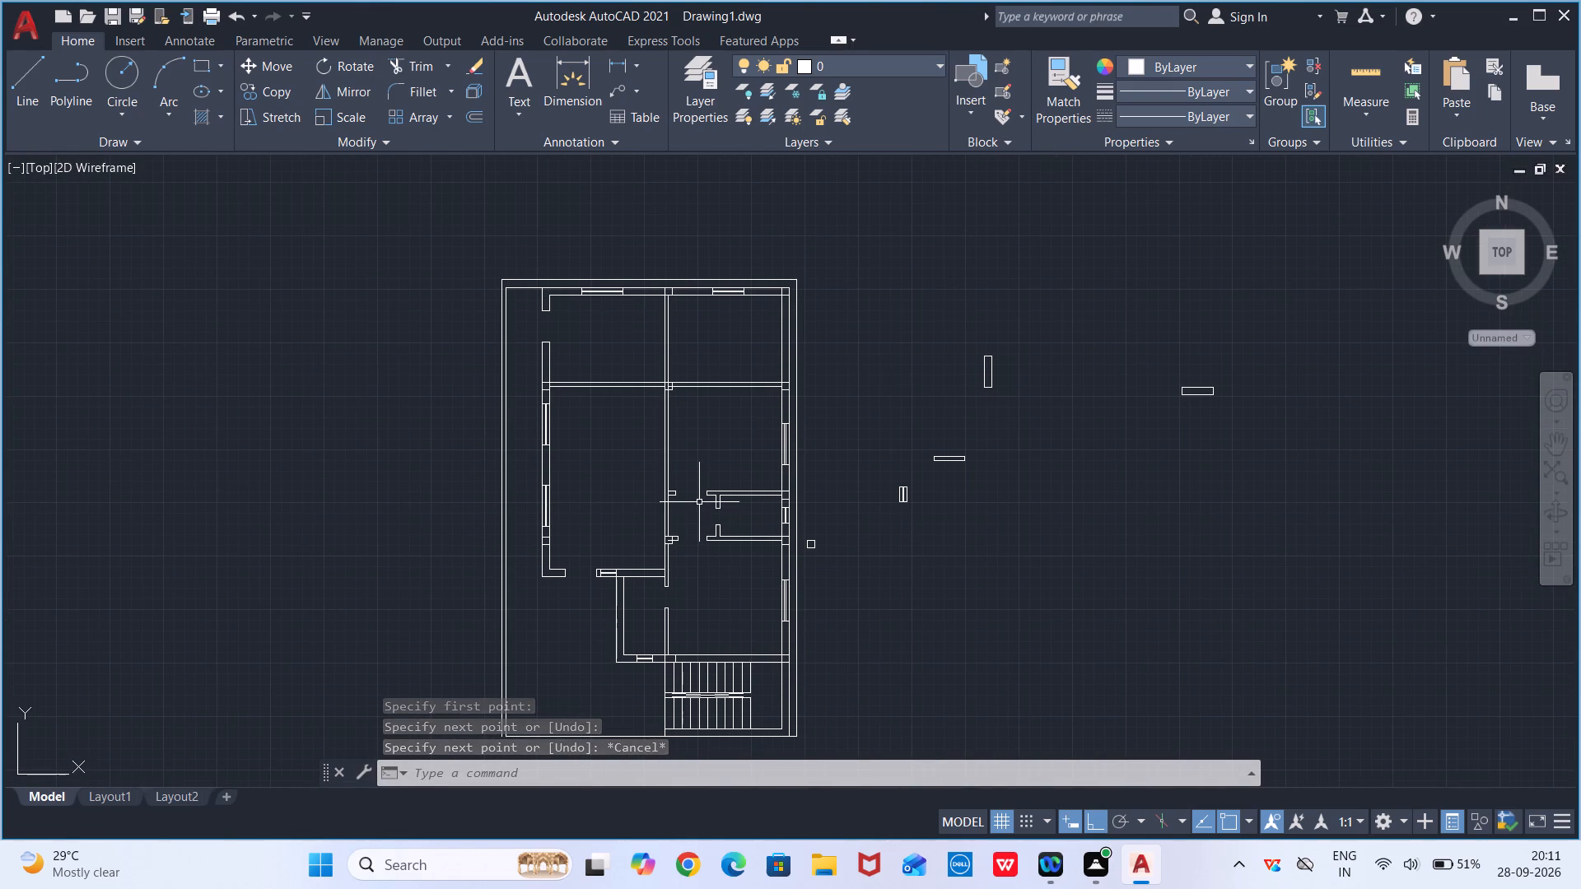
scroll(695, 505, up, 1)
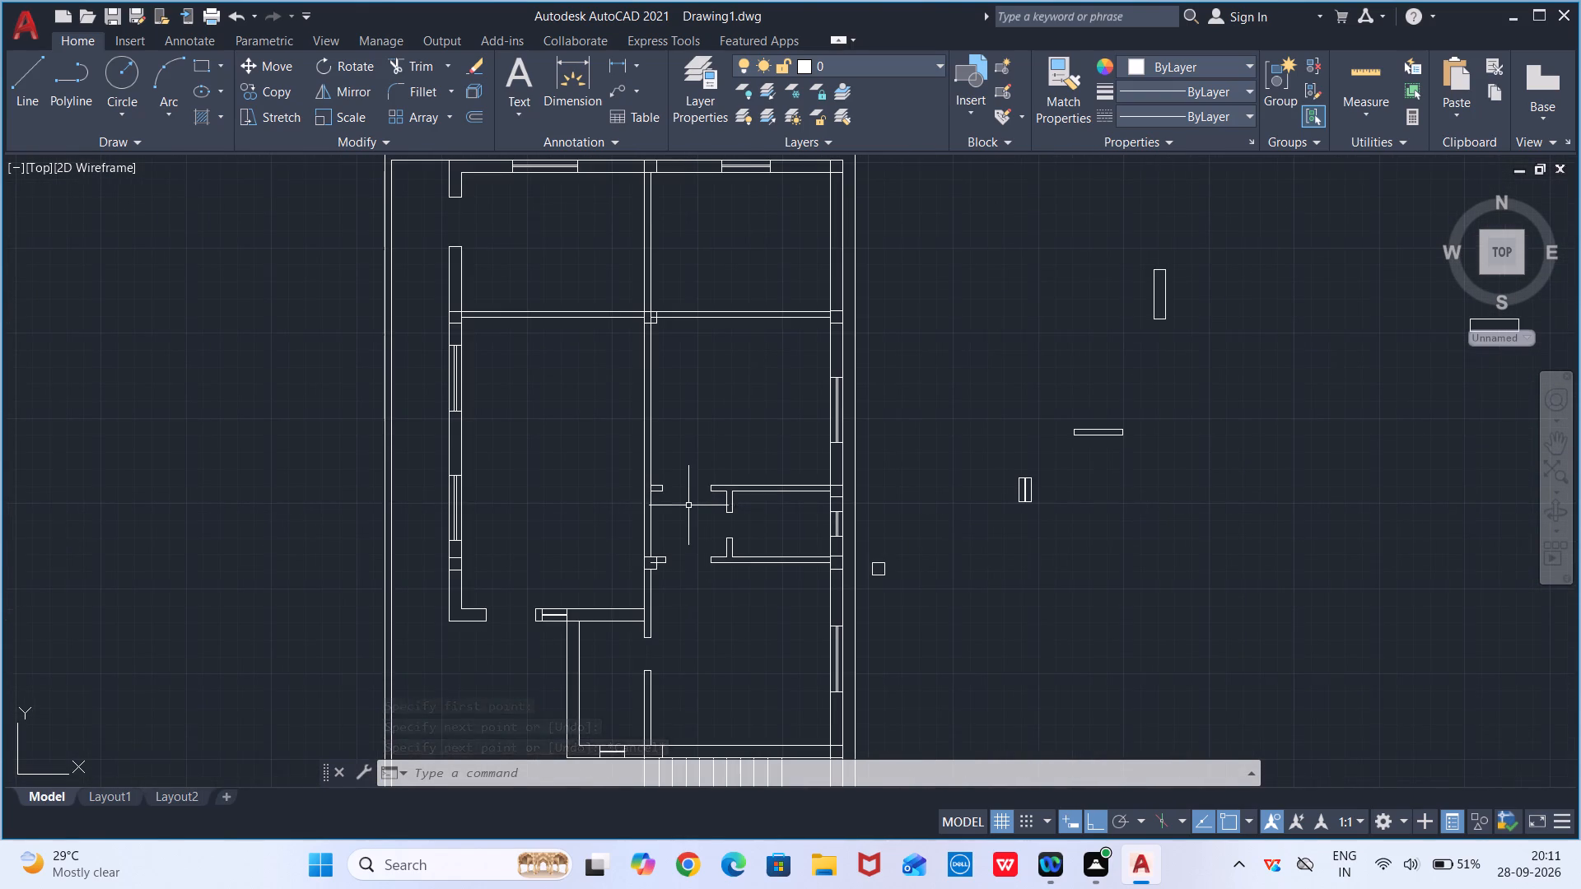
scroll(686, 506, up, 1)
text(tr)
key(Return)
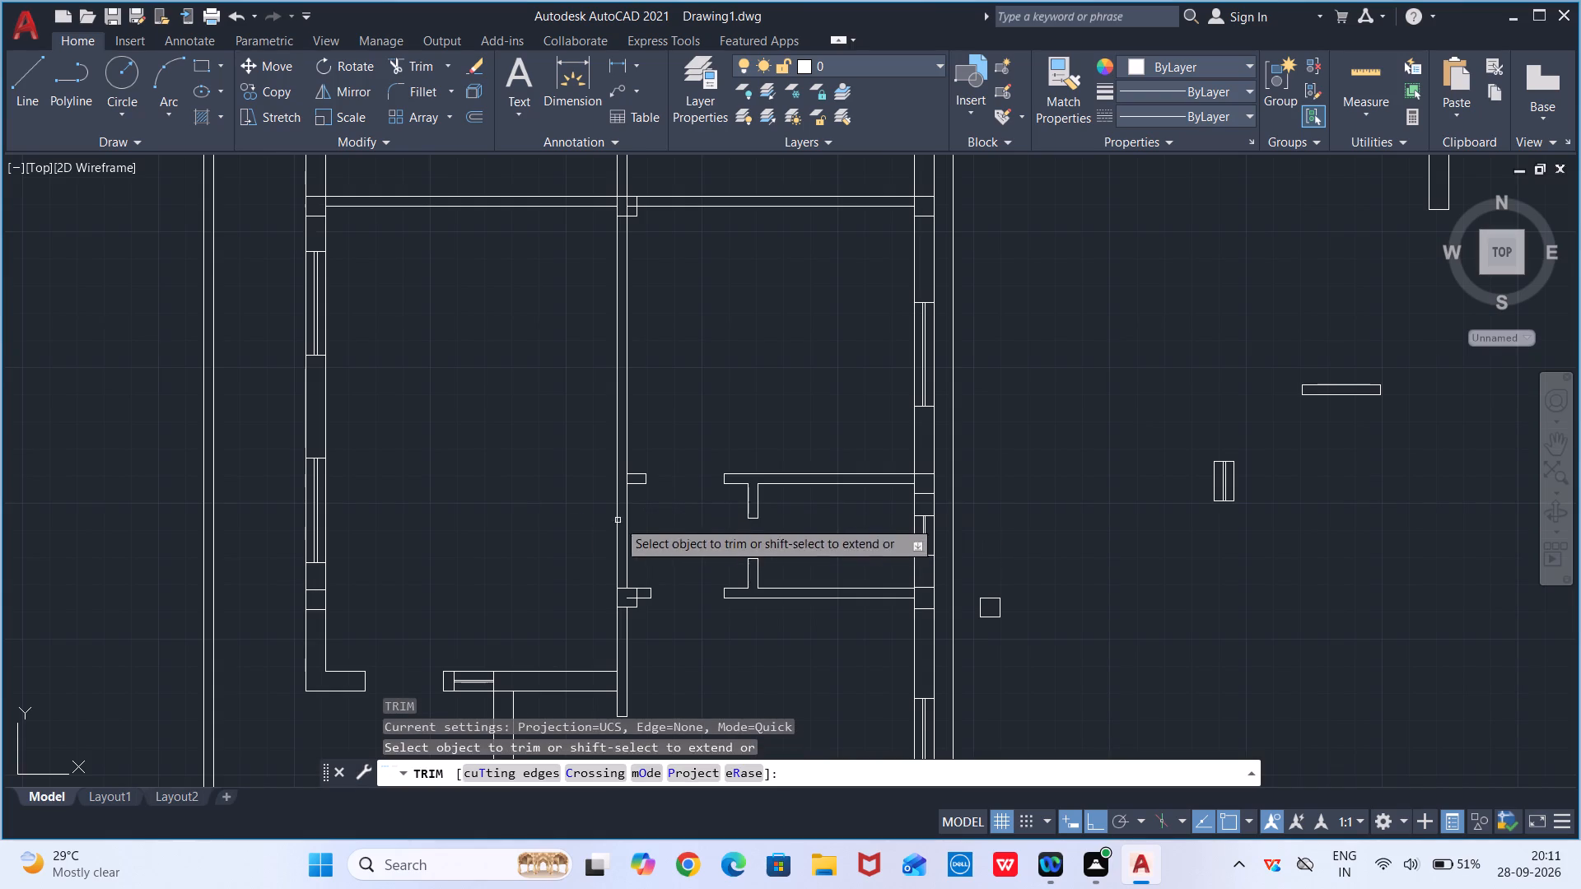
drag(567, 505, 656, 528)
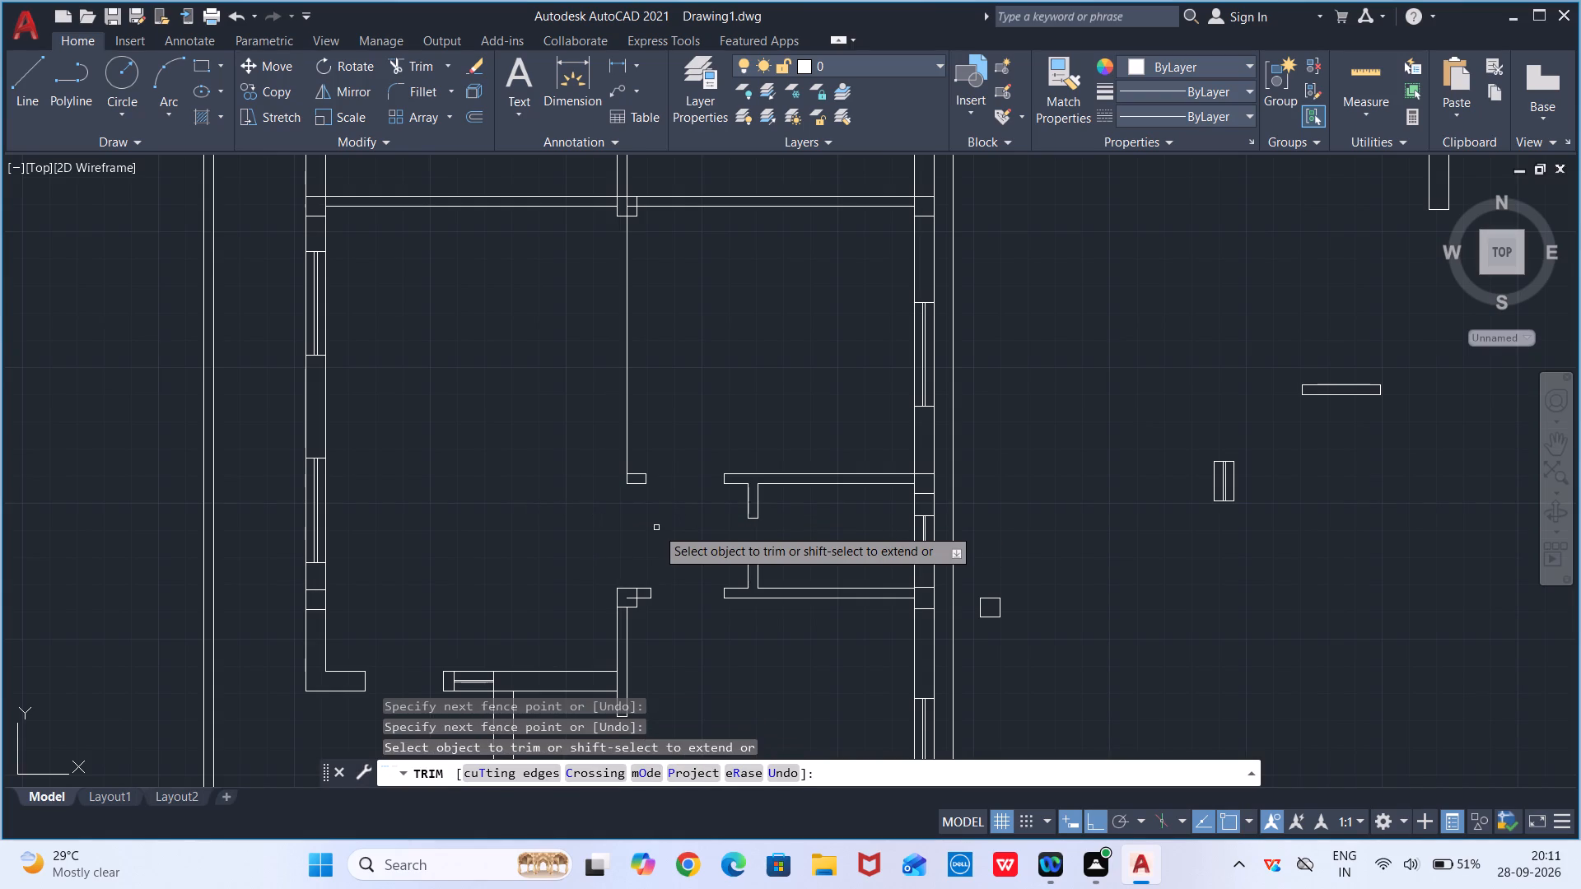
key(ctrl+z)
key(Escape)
Extend the lower line of the upper wall stub at the passage left to the central wall's far face.
key(e)
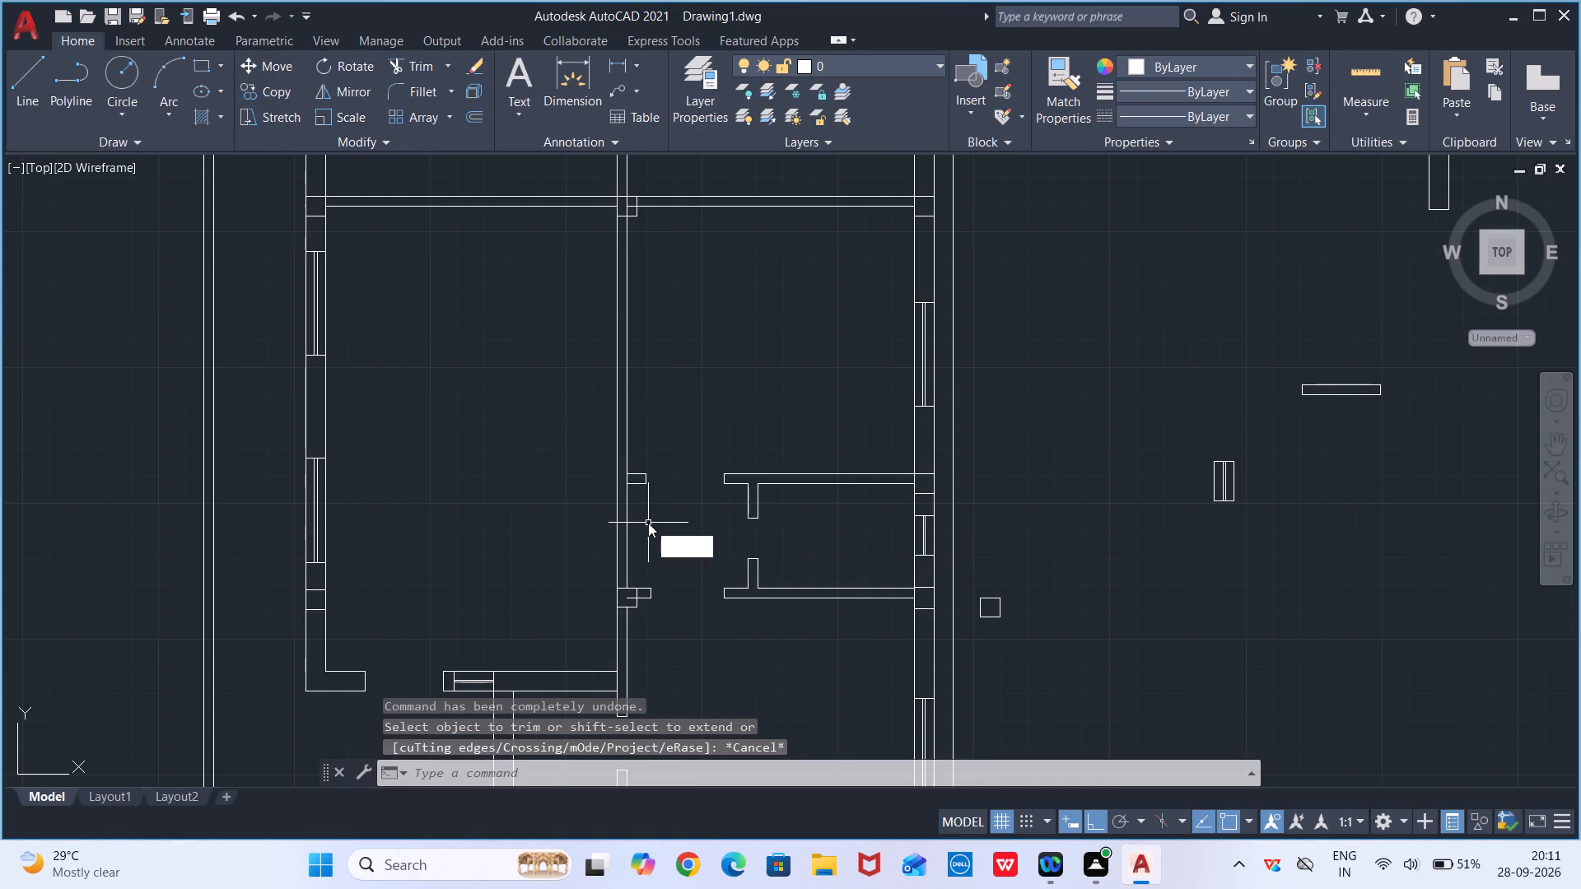
key(x)
key(Return)
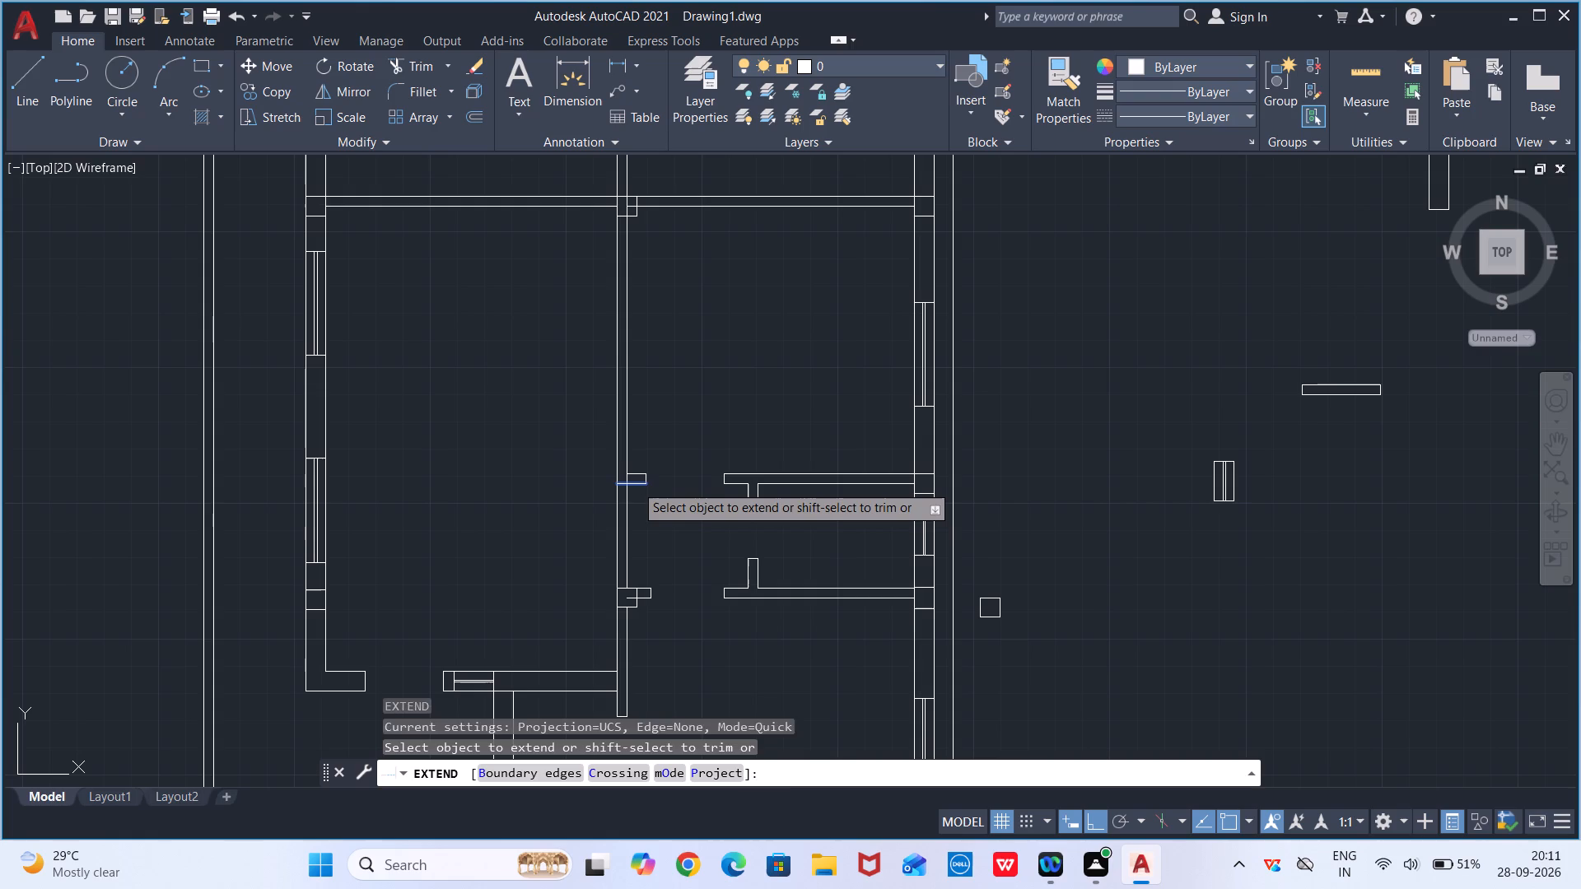
click(635, 484)
key(Escape)
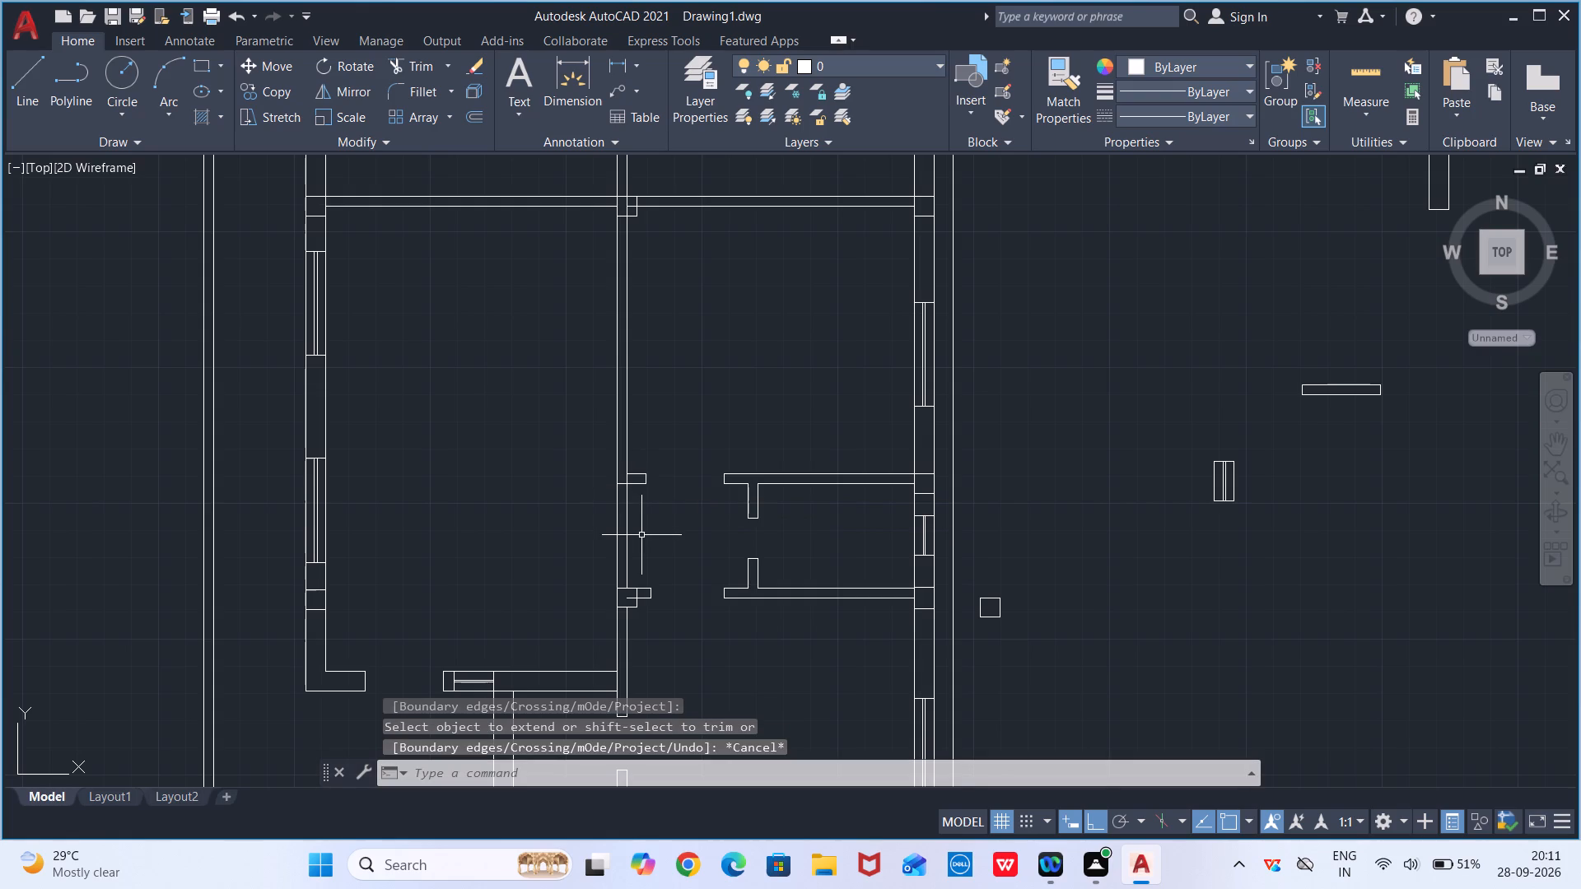
Trim both central wall faces across the passage opening and remove the leftover line inside the upper stub's junction.
text(tr)
key(Return)
drag(664, 534, 599, 558)
scroll(624, 493, up, 2)
click(628, 460)
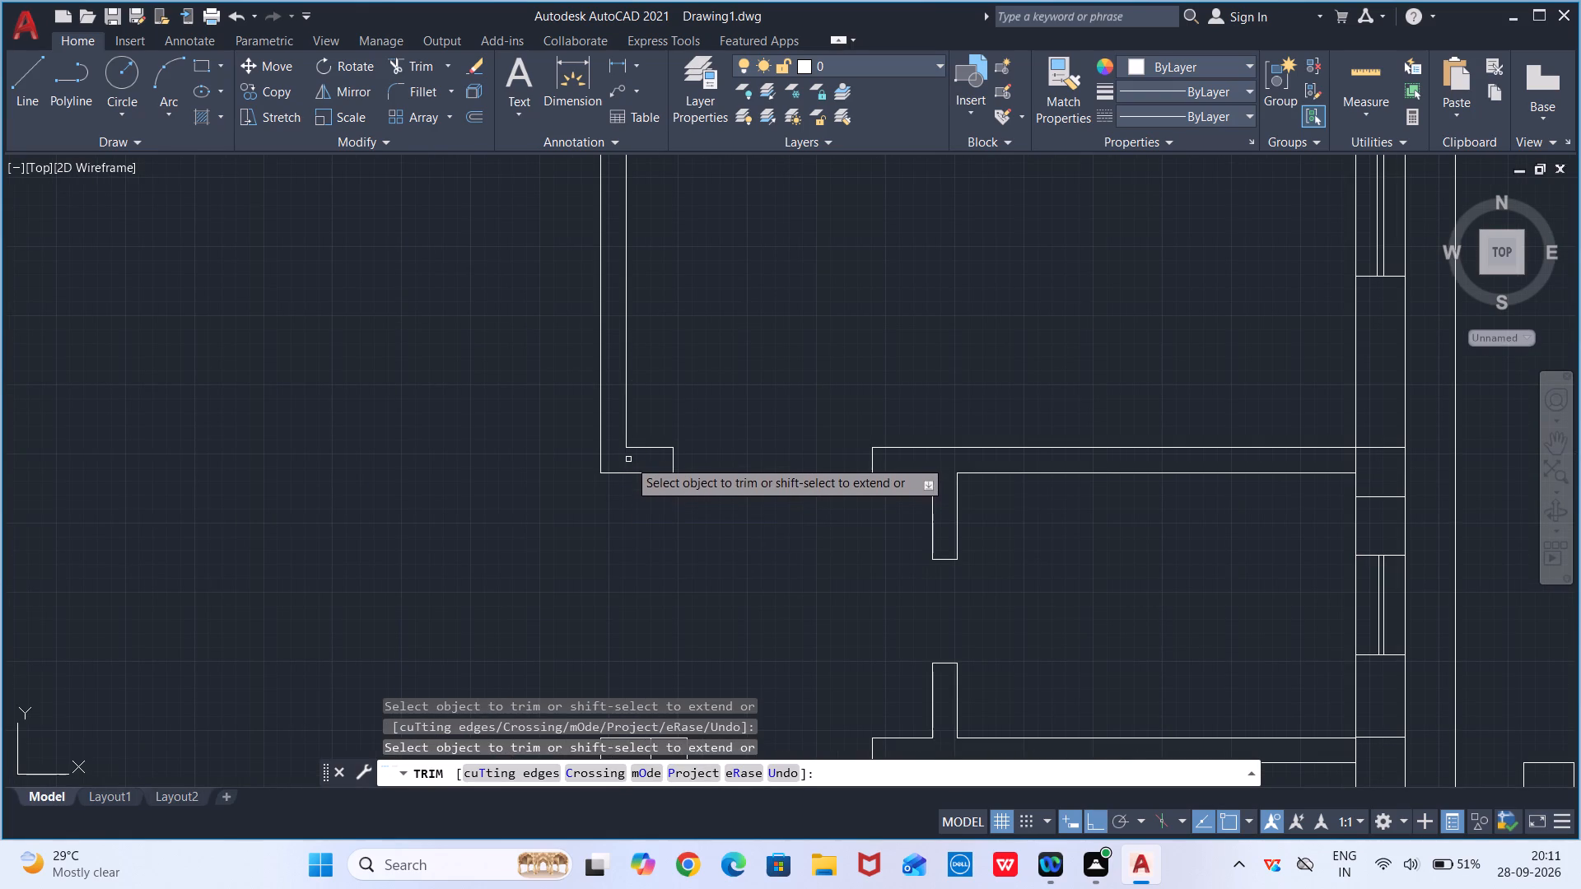
scroll(671, 560, down, 2)
middle_drag(655, 599, 655, 596)
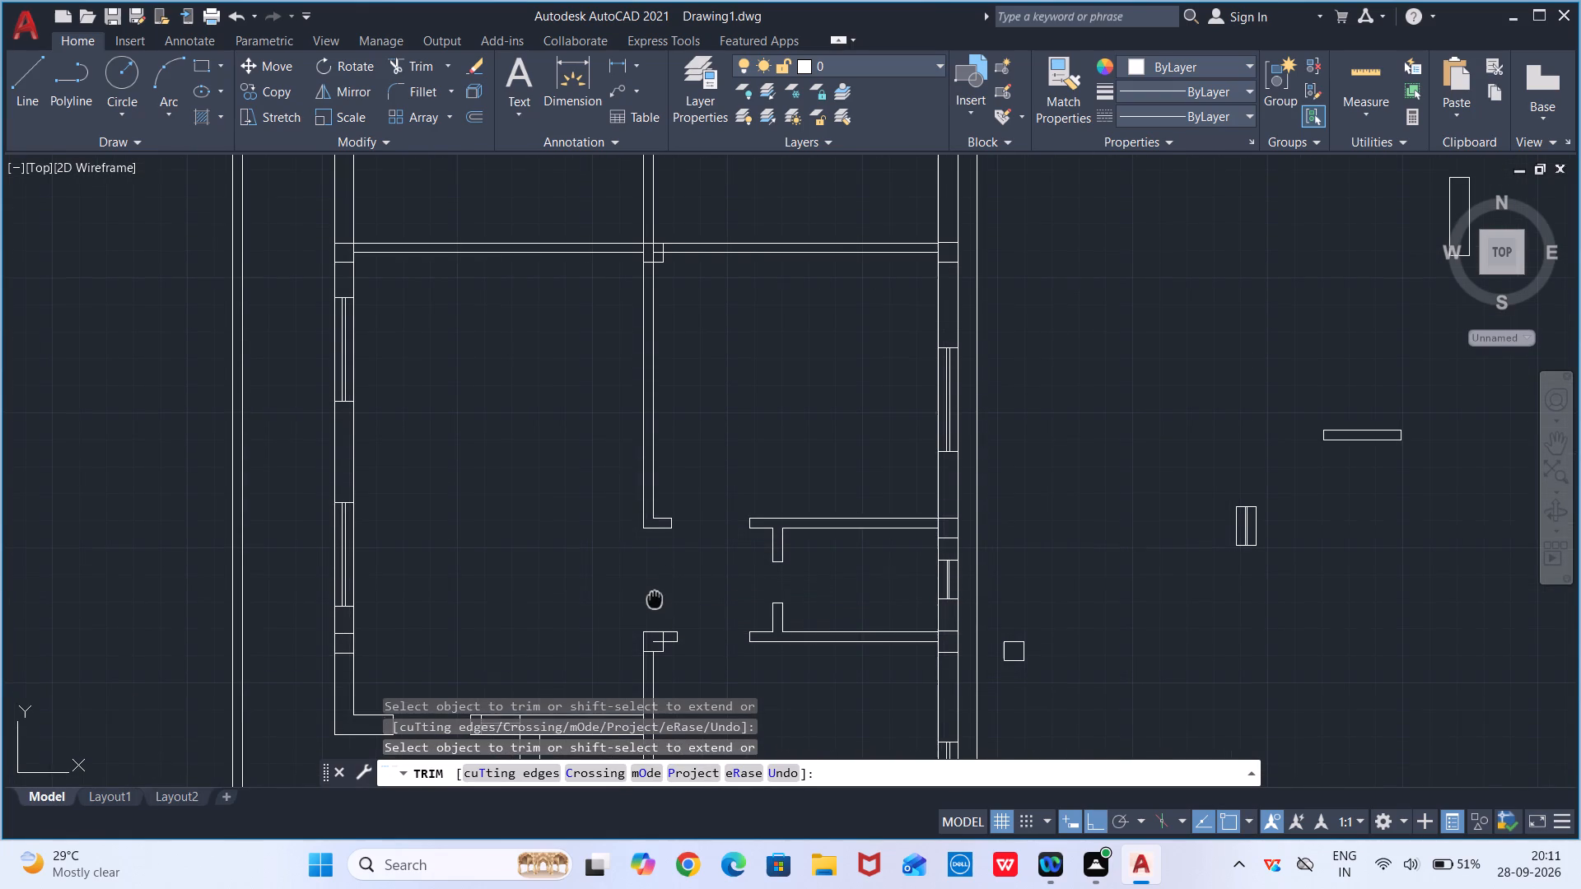
middle_drag(655, 596, 655, 566)
key(Escape)
Erase the loose window and rectangle pieces and the small square outline lying outside the plan's right side.
scroll(664, 566, down, 2)
middle_drag(670, 559, 671, 557)
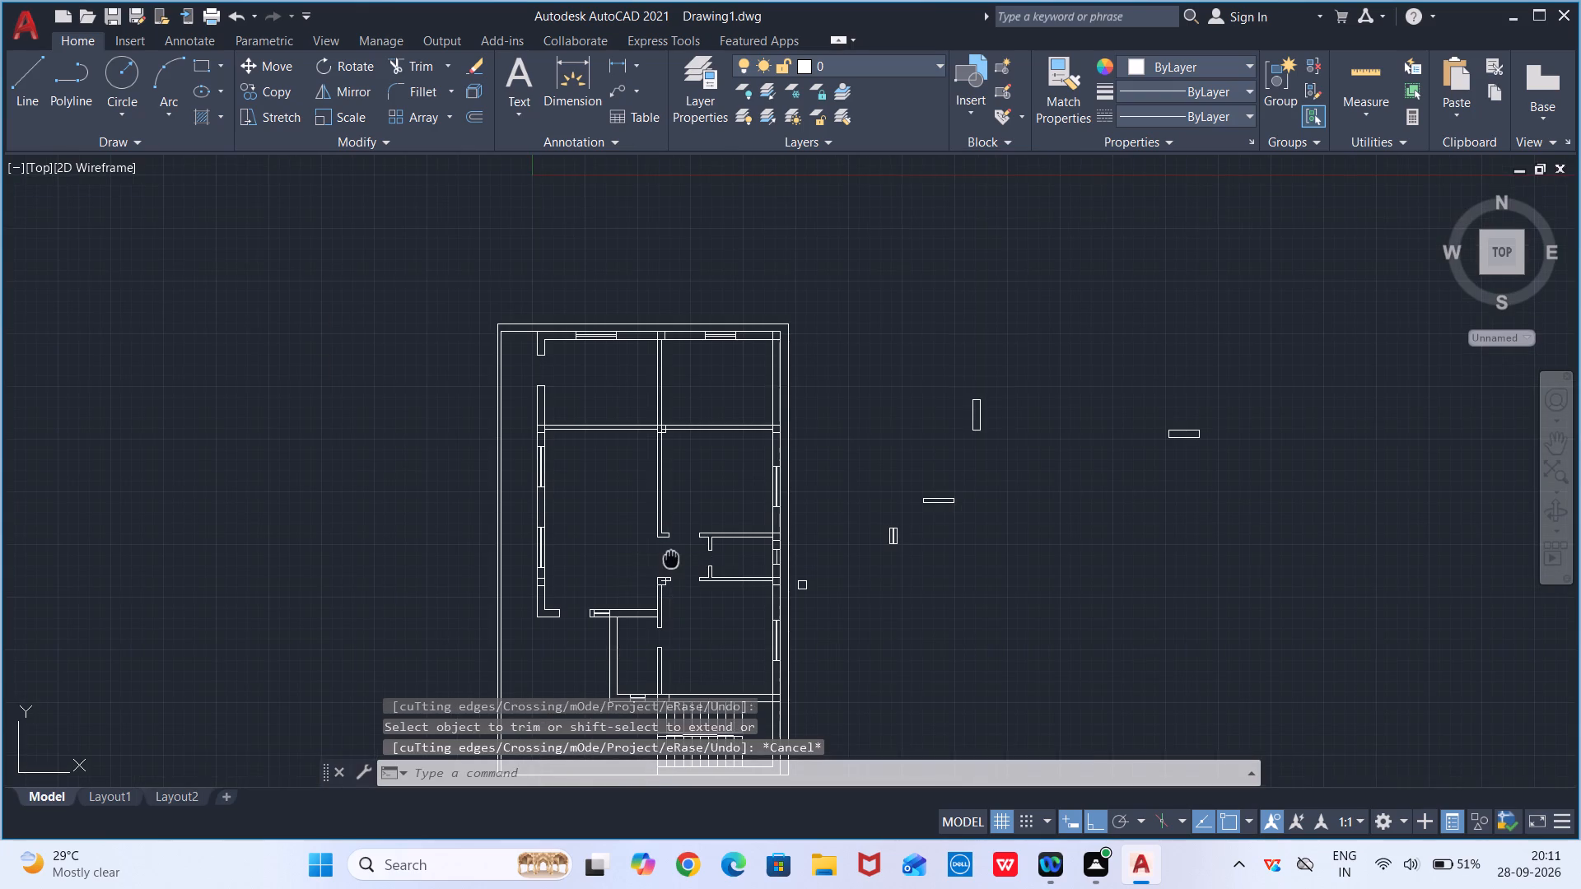
middle_drag(671, 557, 671, 488)
scroll(677, 486, down, 2)
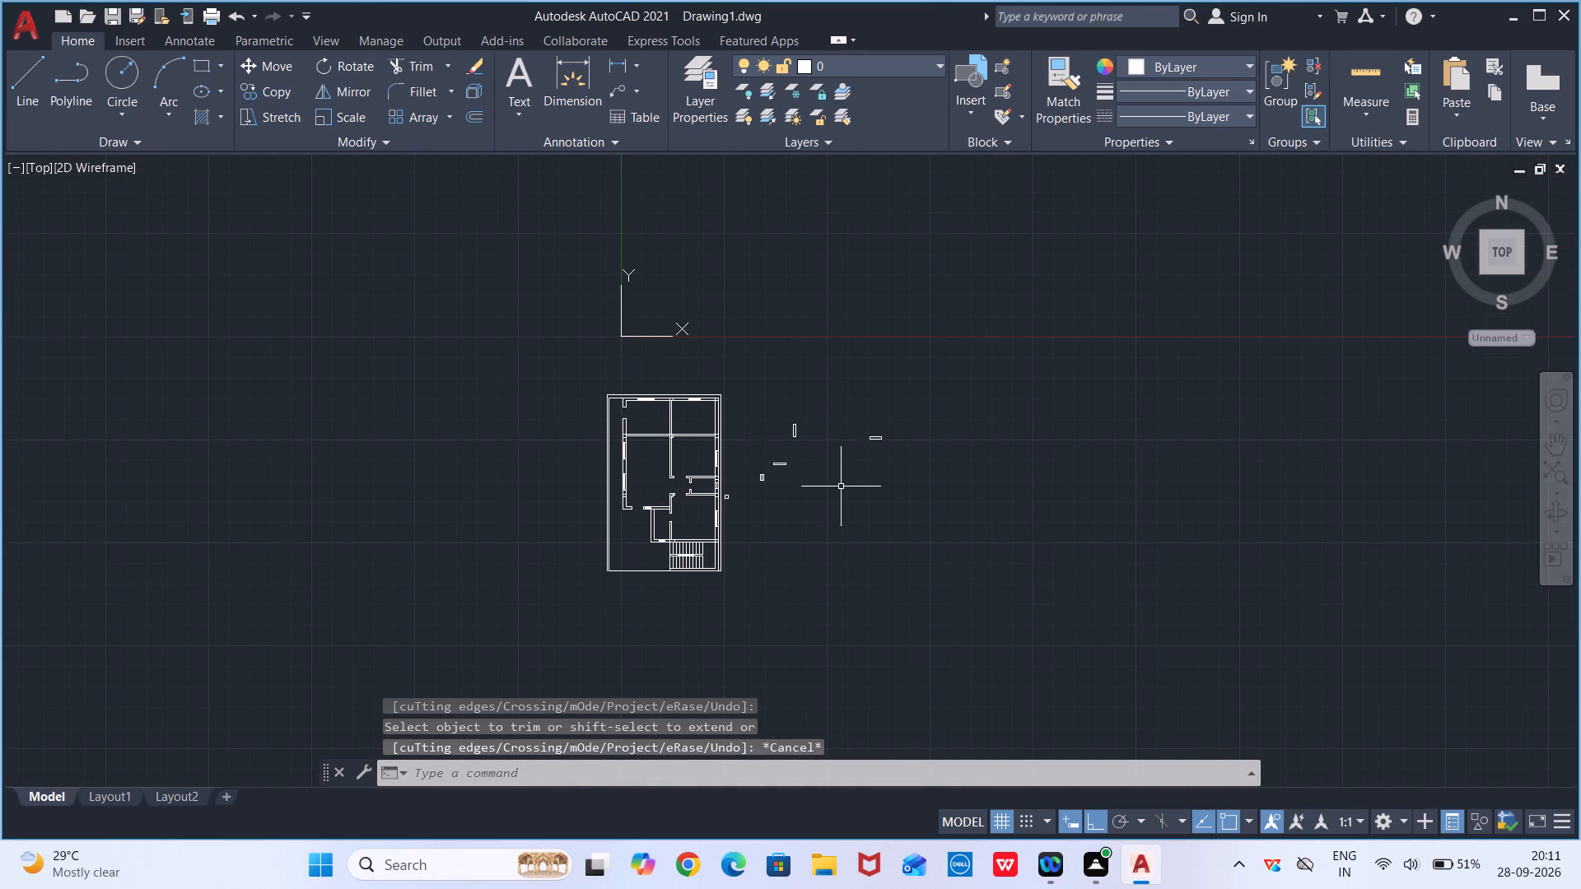
drag(918, 365, 758, 518)
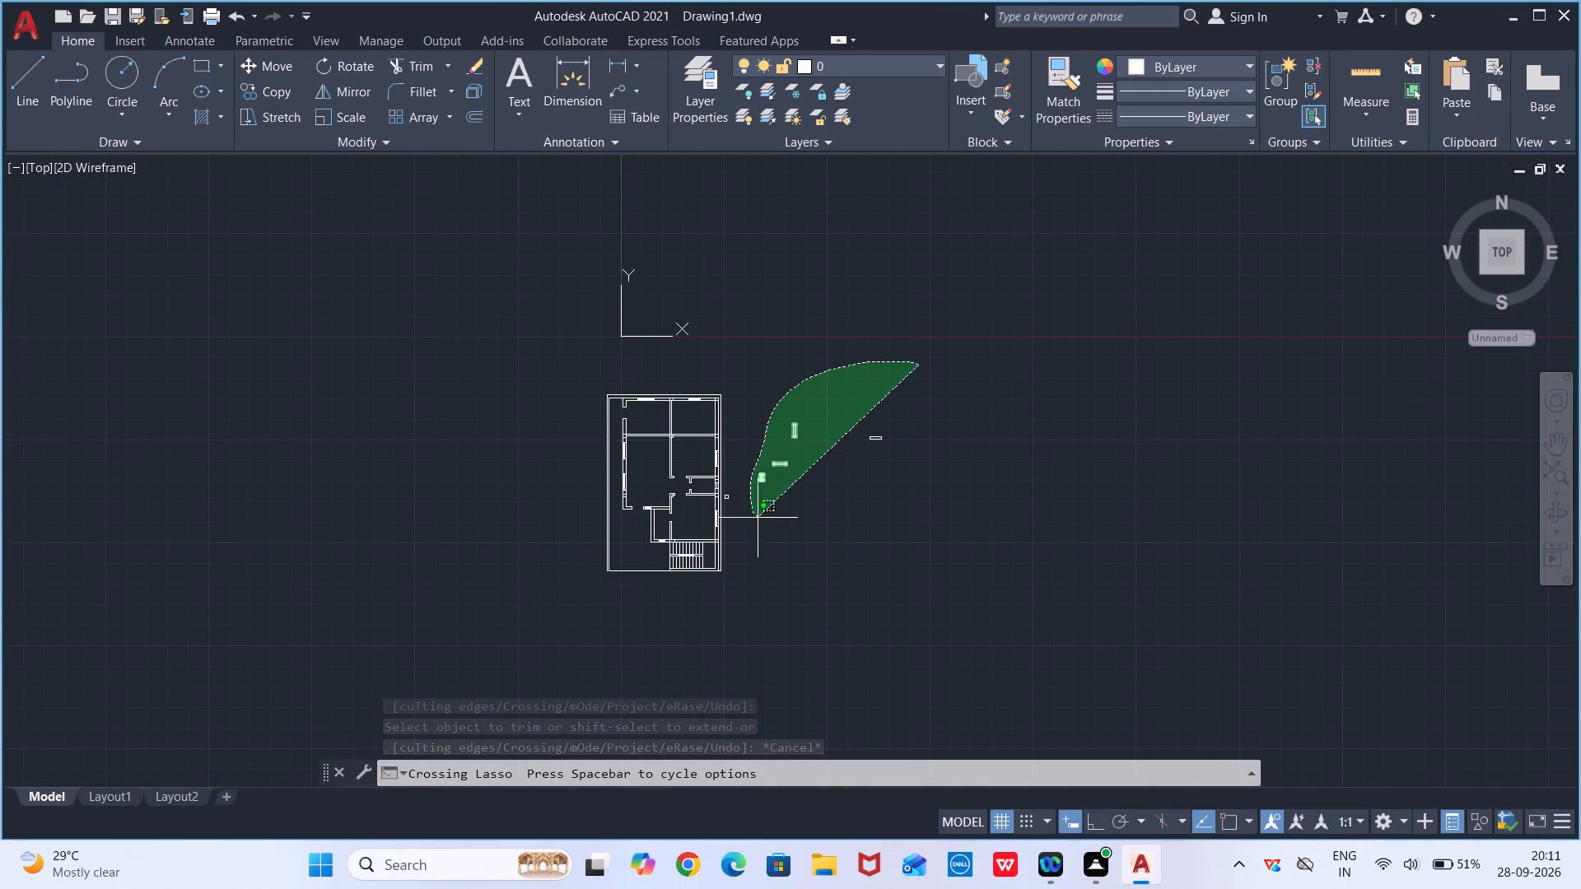
drag(758, 518, 972, 488)
key(Delete)
scroll(739, 505, up, 1)
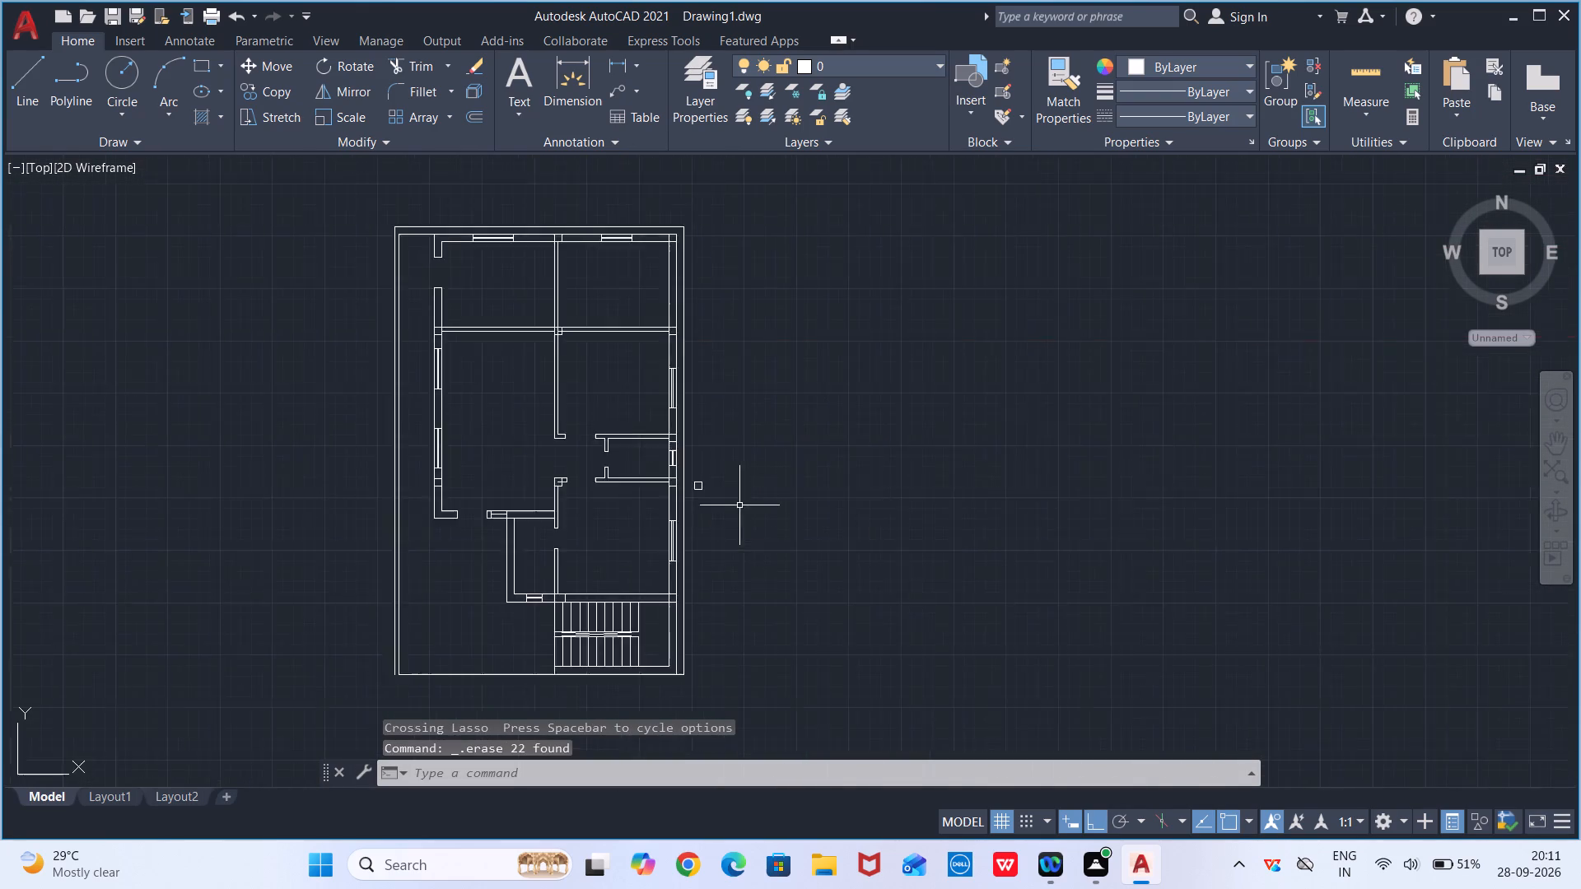
scroll(739, 505, up, 2)
drag(676, 454, 685, 498)
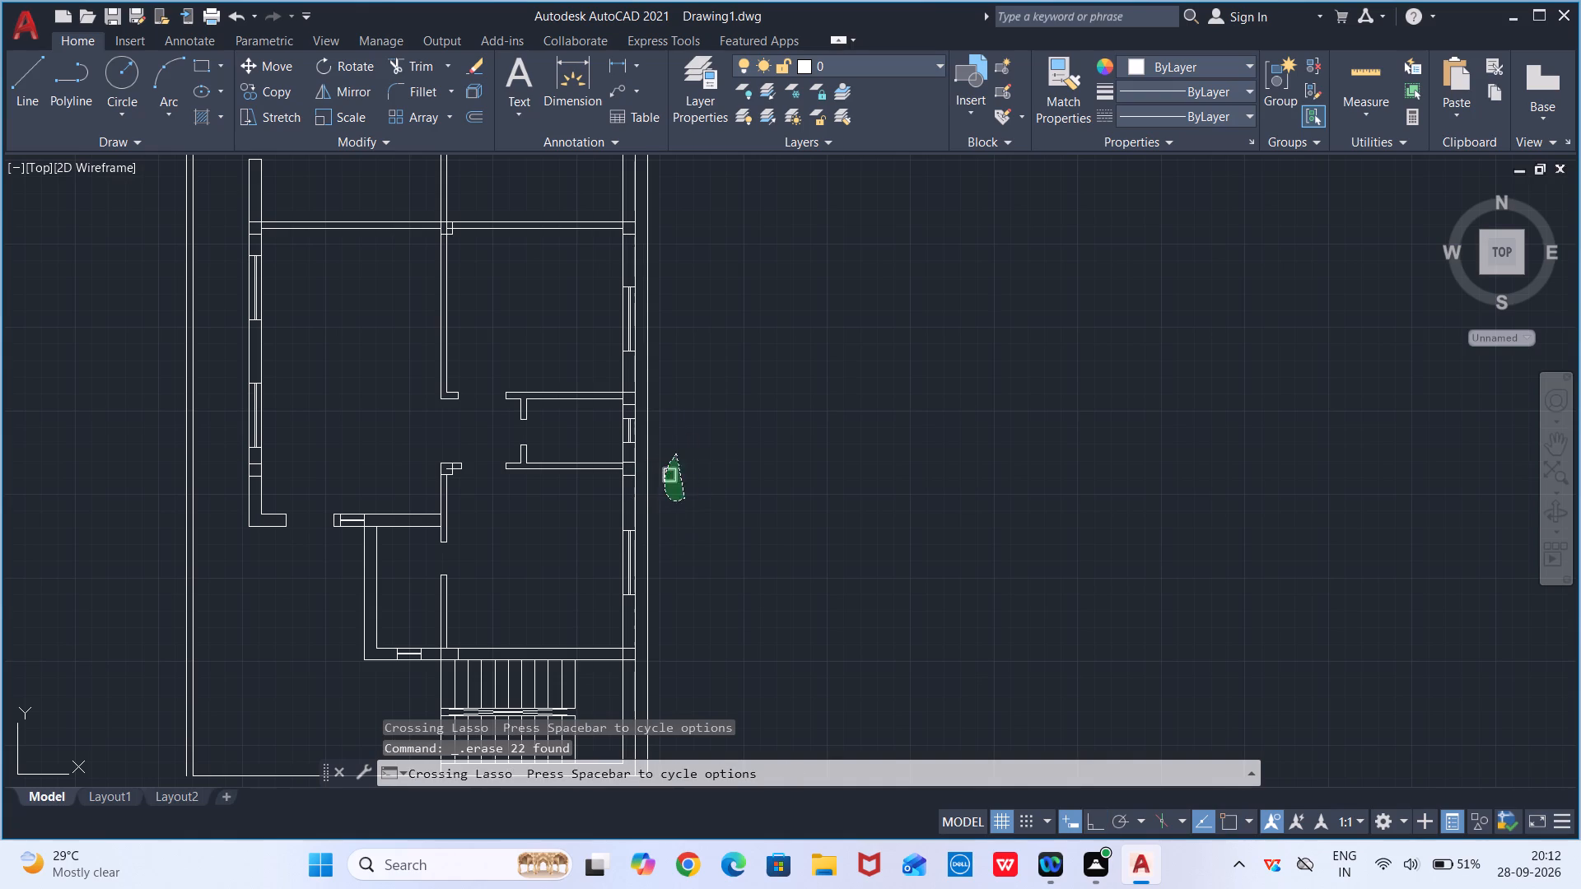
key(Delete)
scroll(687, 505, down, 2)
middle_drag(676, 505, 710, 510)
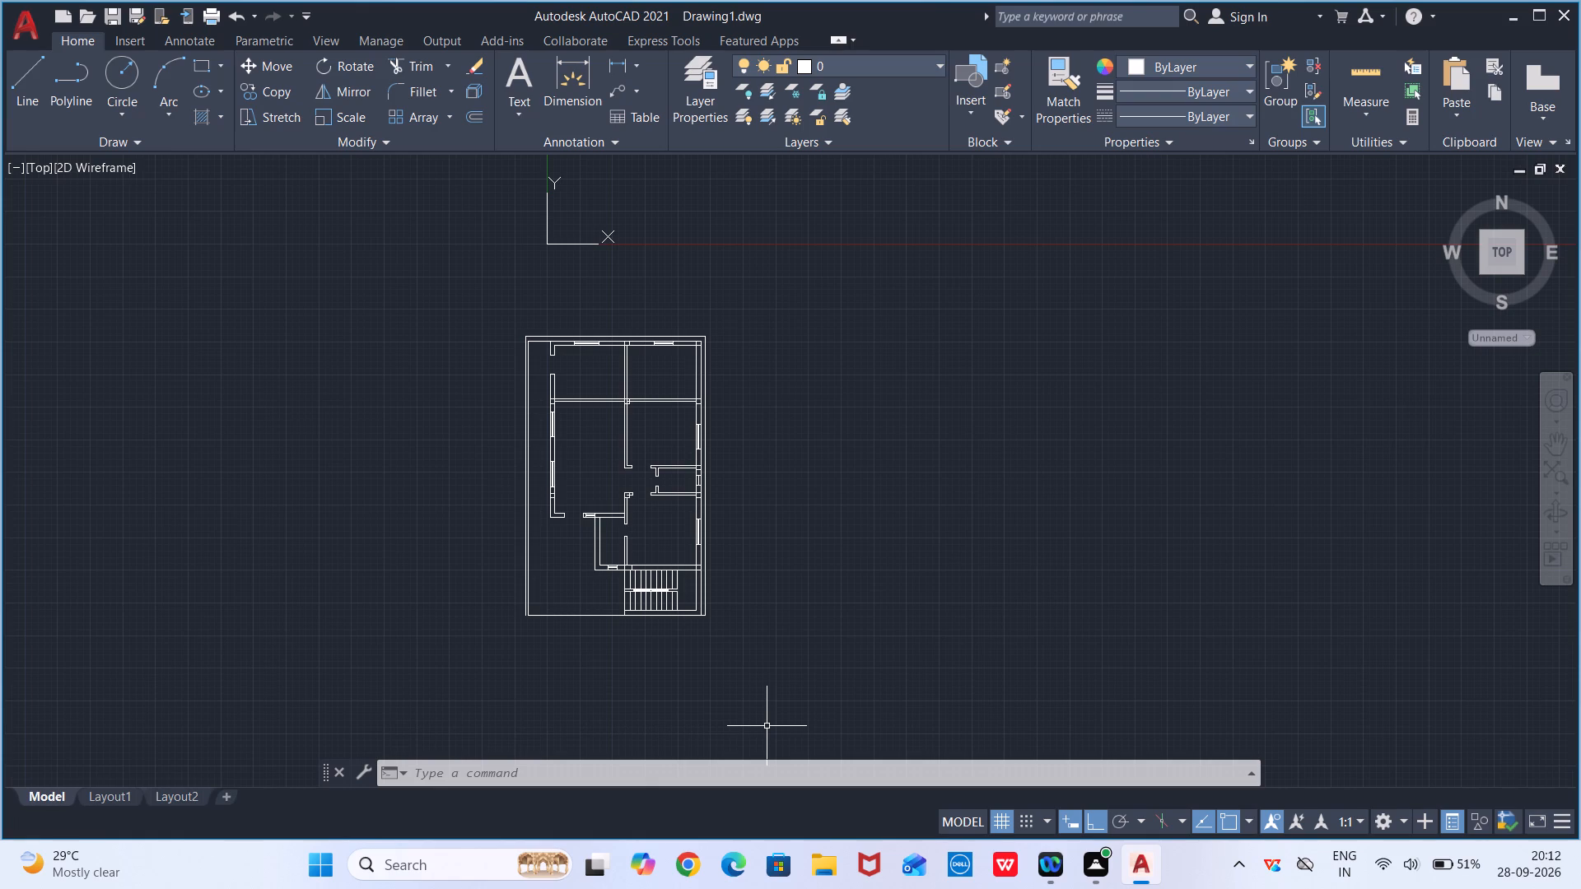
Hatch the square column at the house's top-right wall corner with the SOLID pattern.
scroll(650, 515, up, 2)
middle_drag(649, 513, 789, 513)
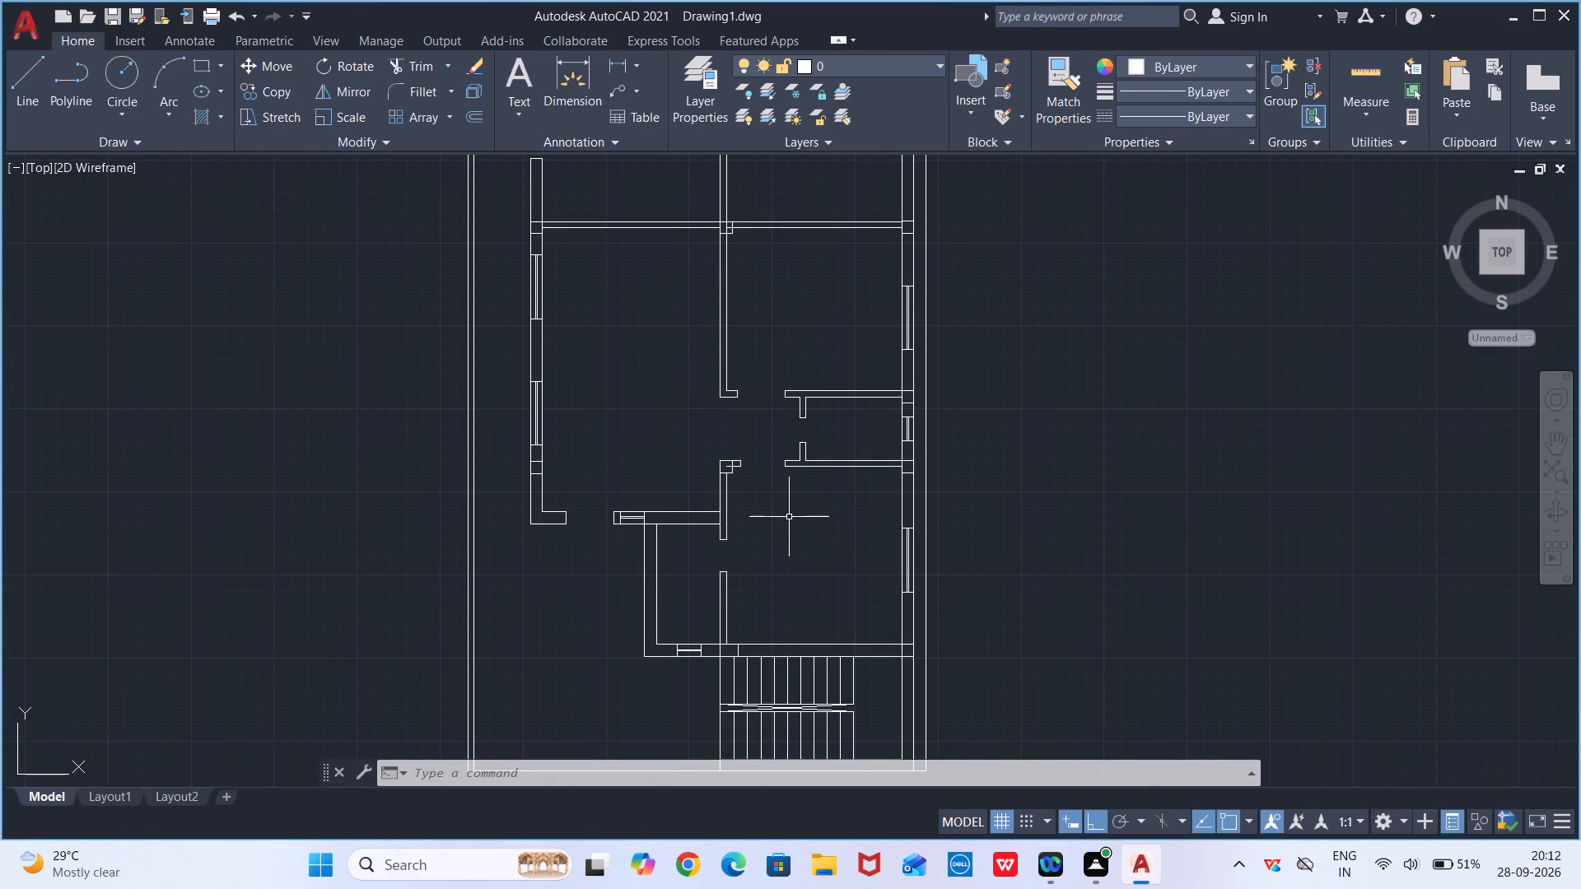
key(h)
key(Return)
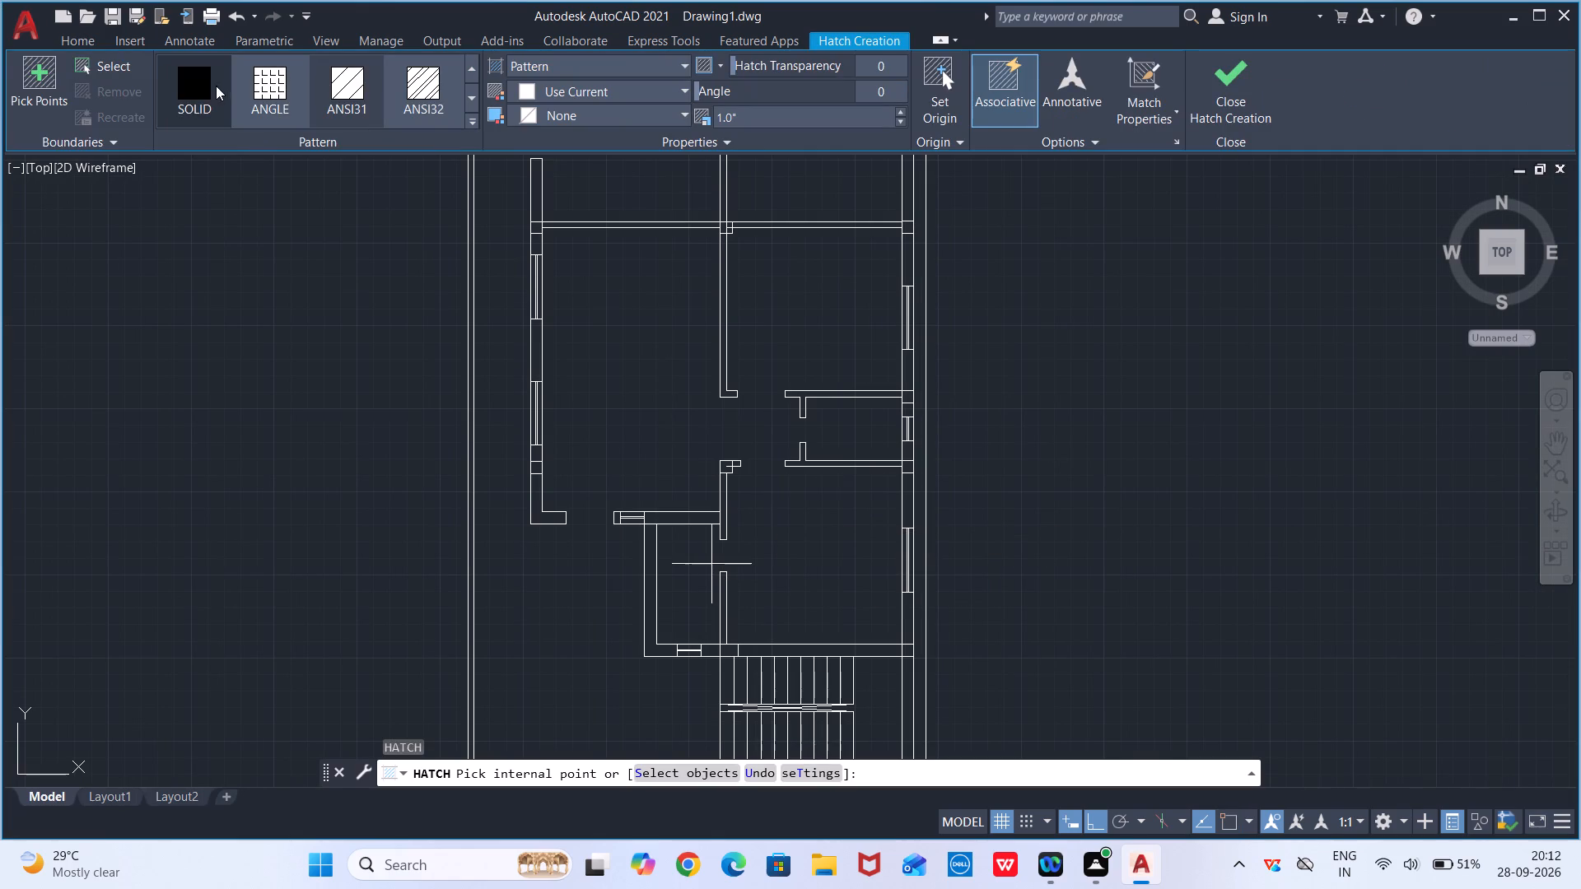
click(206, 86)
scroll(548, 407, up, 1)
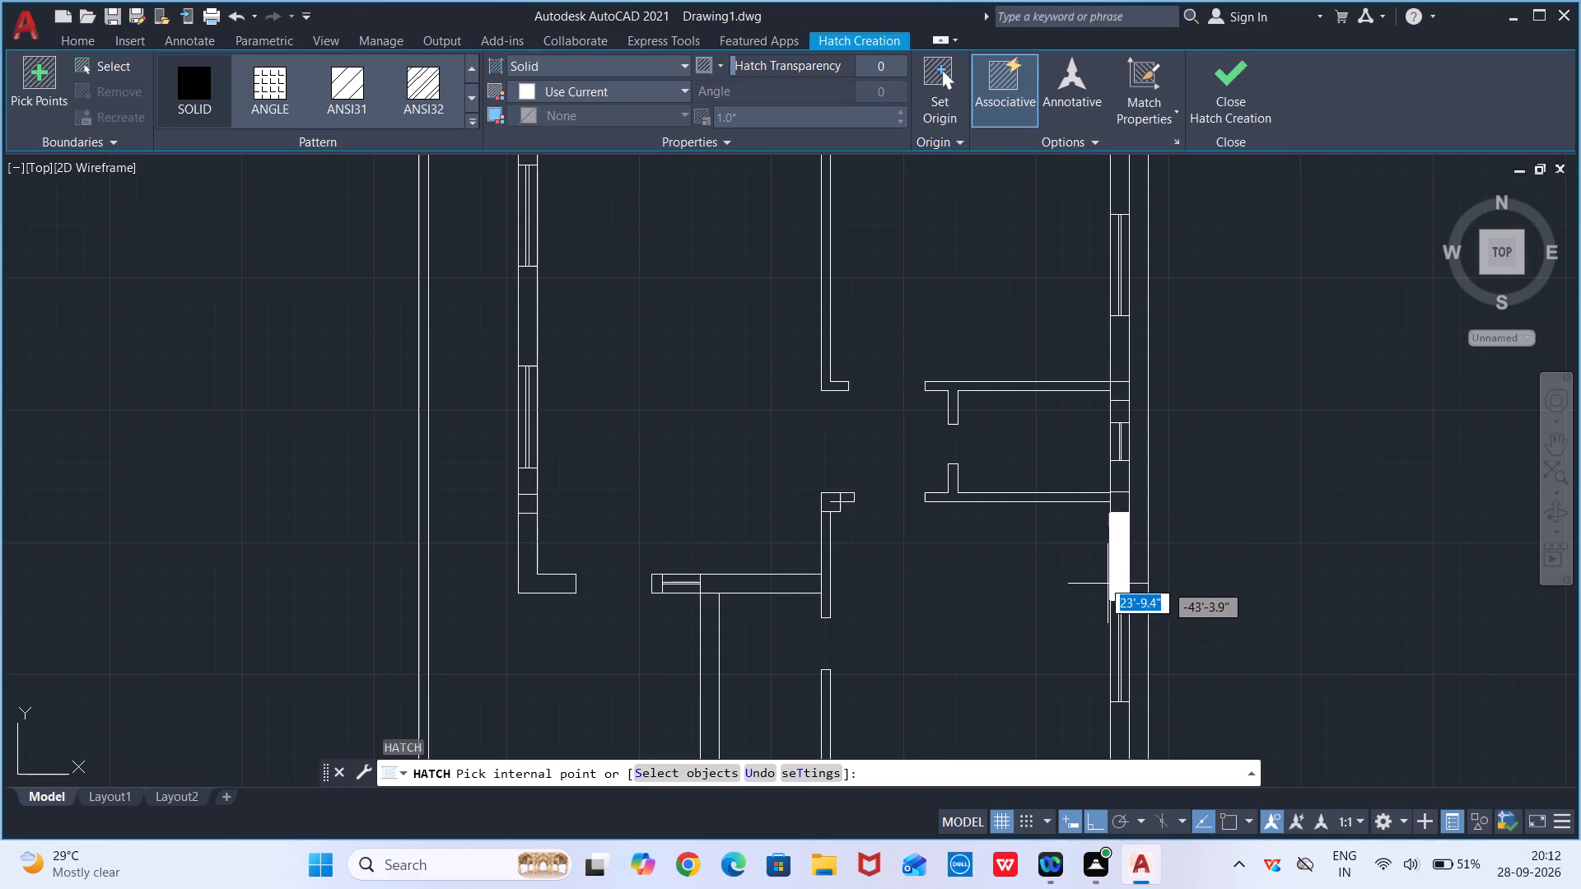
middle_drag(1065, 427, 1028, 619)
scroll(1050, 536, down, 3)
scroll(1038, 477, up, 1)
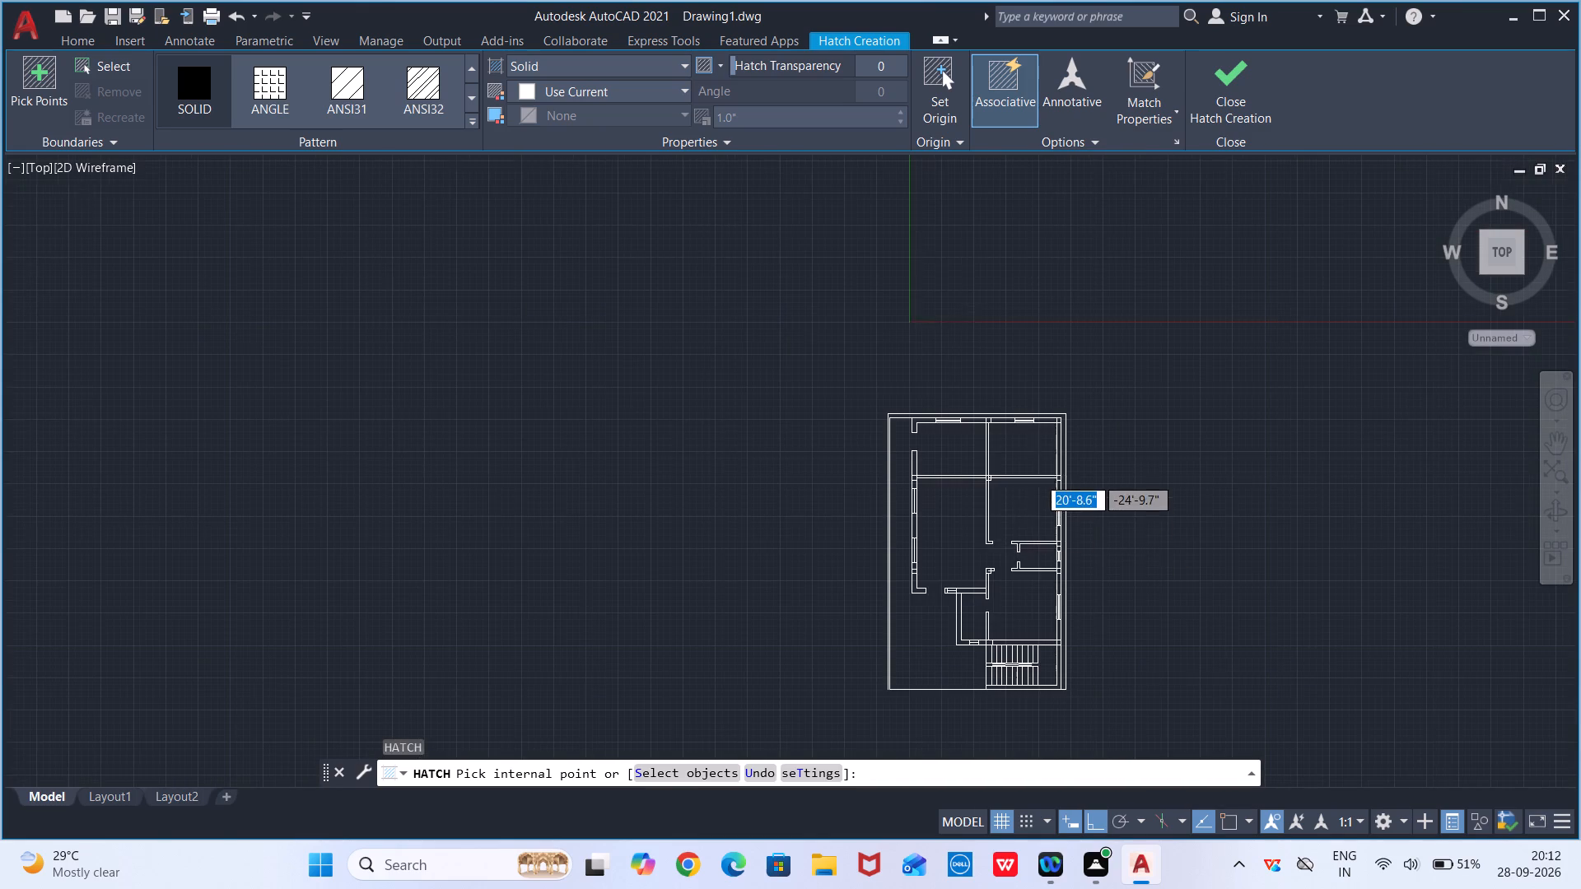
scroll(1038, 477, up, 1)
middle_drag(1070, 430, 919, 553)
scroll(1168, 492, up, 2)
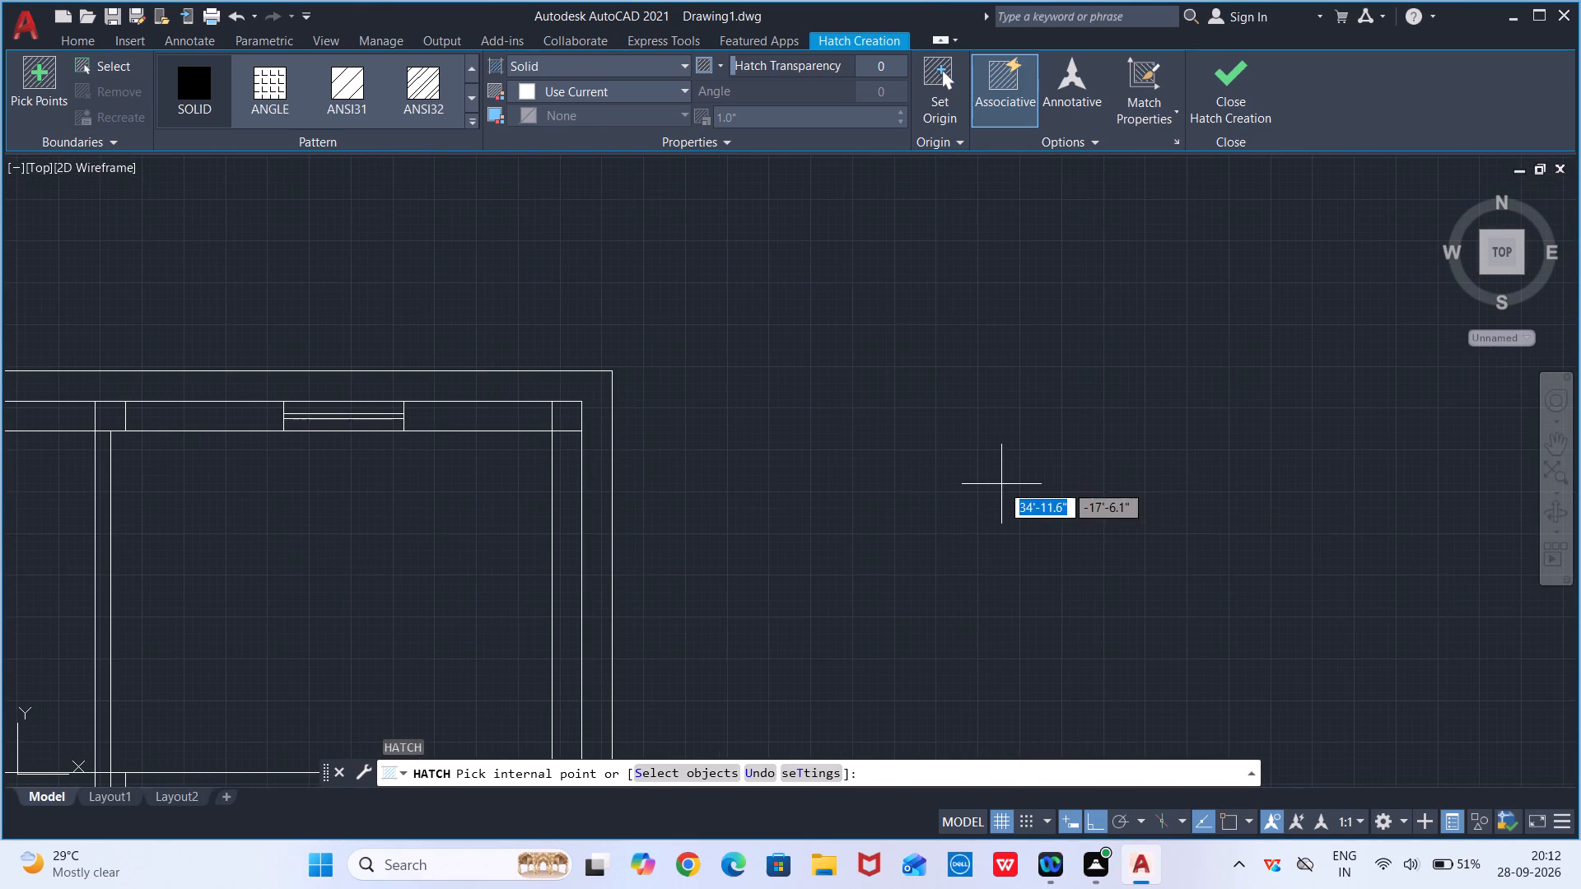
click(569, 418)
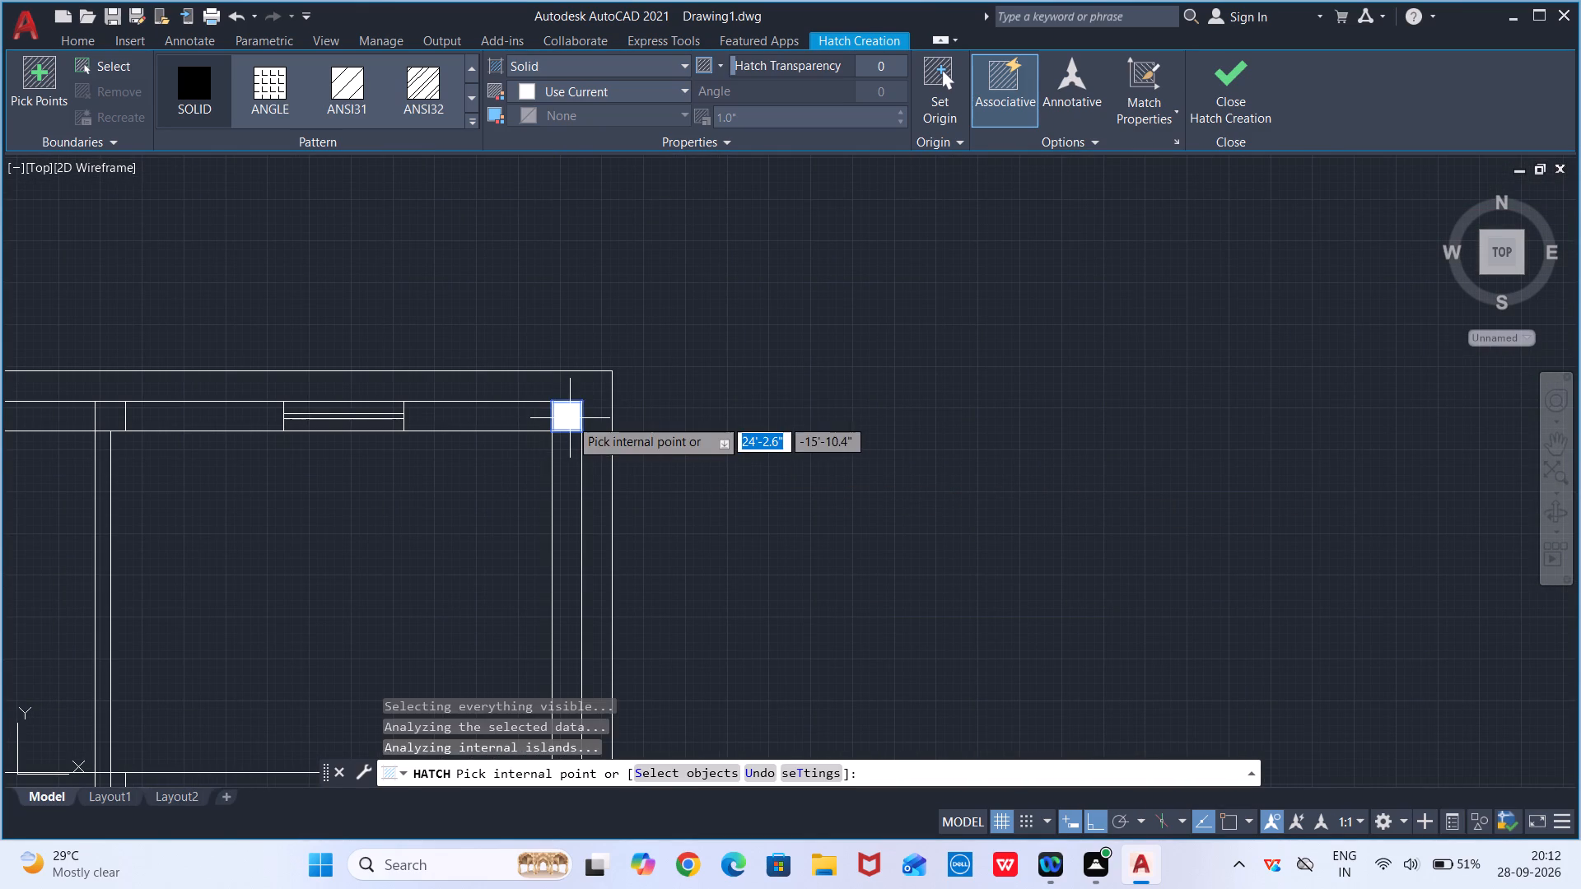
Add solid hatch to the square column where the central wall meets the top wall and finish the hatch.
scroll(588, 425, down, 2)
middle_drag(596, 426, 790, 394)
scroll(618, 397, up, 1)
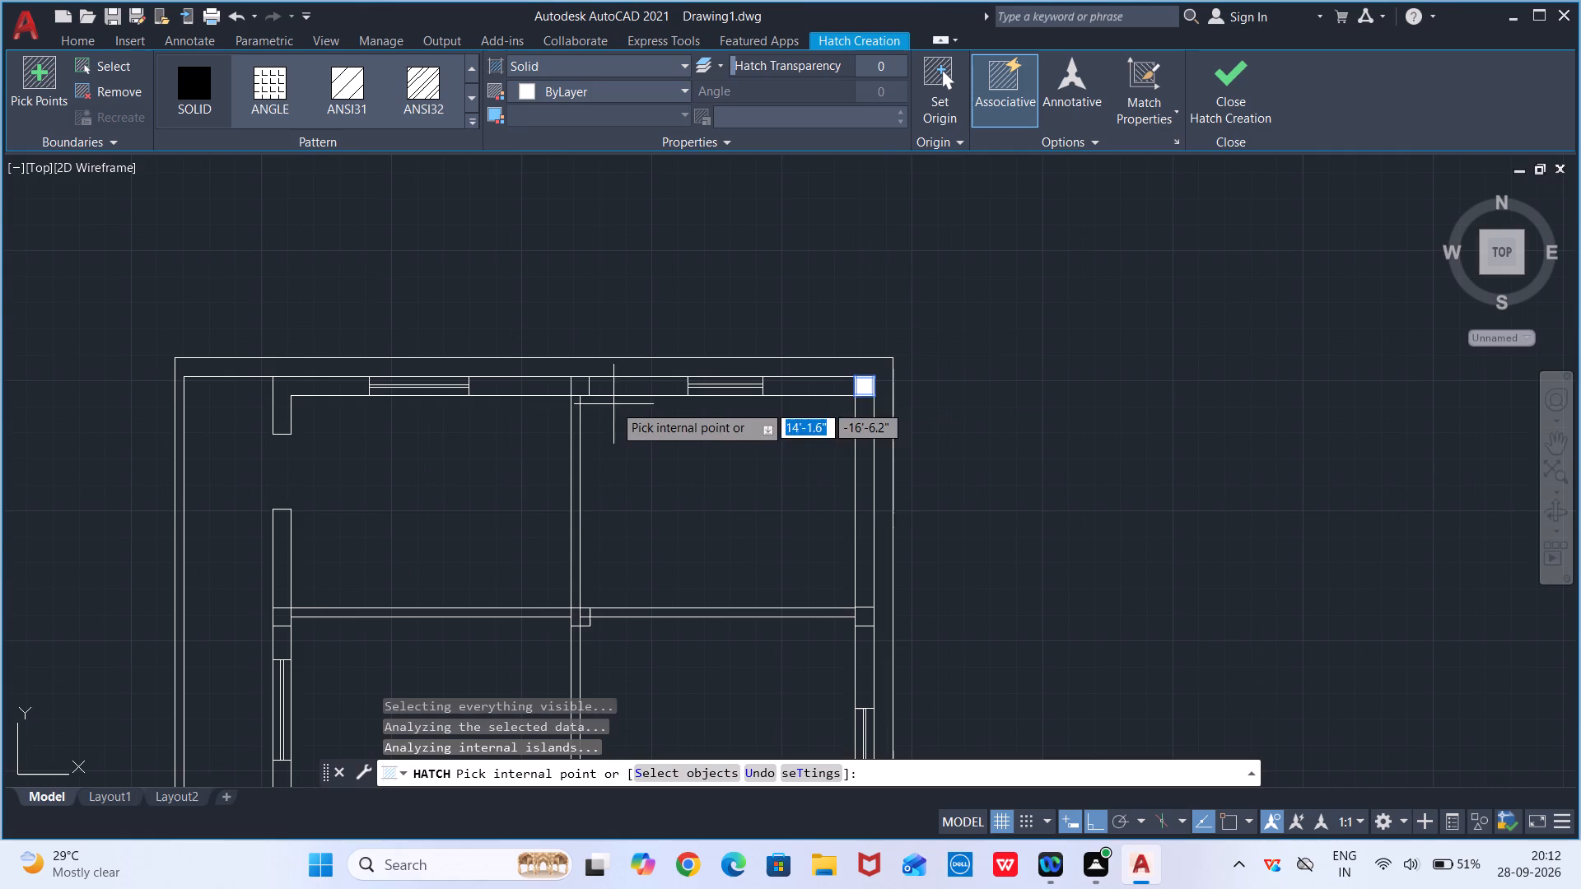
click(582, 387)
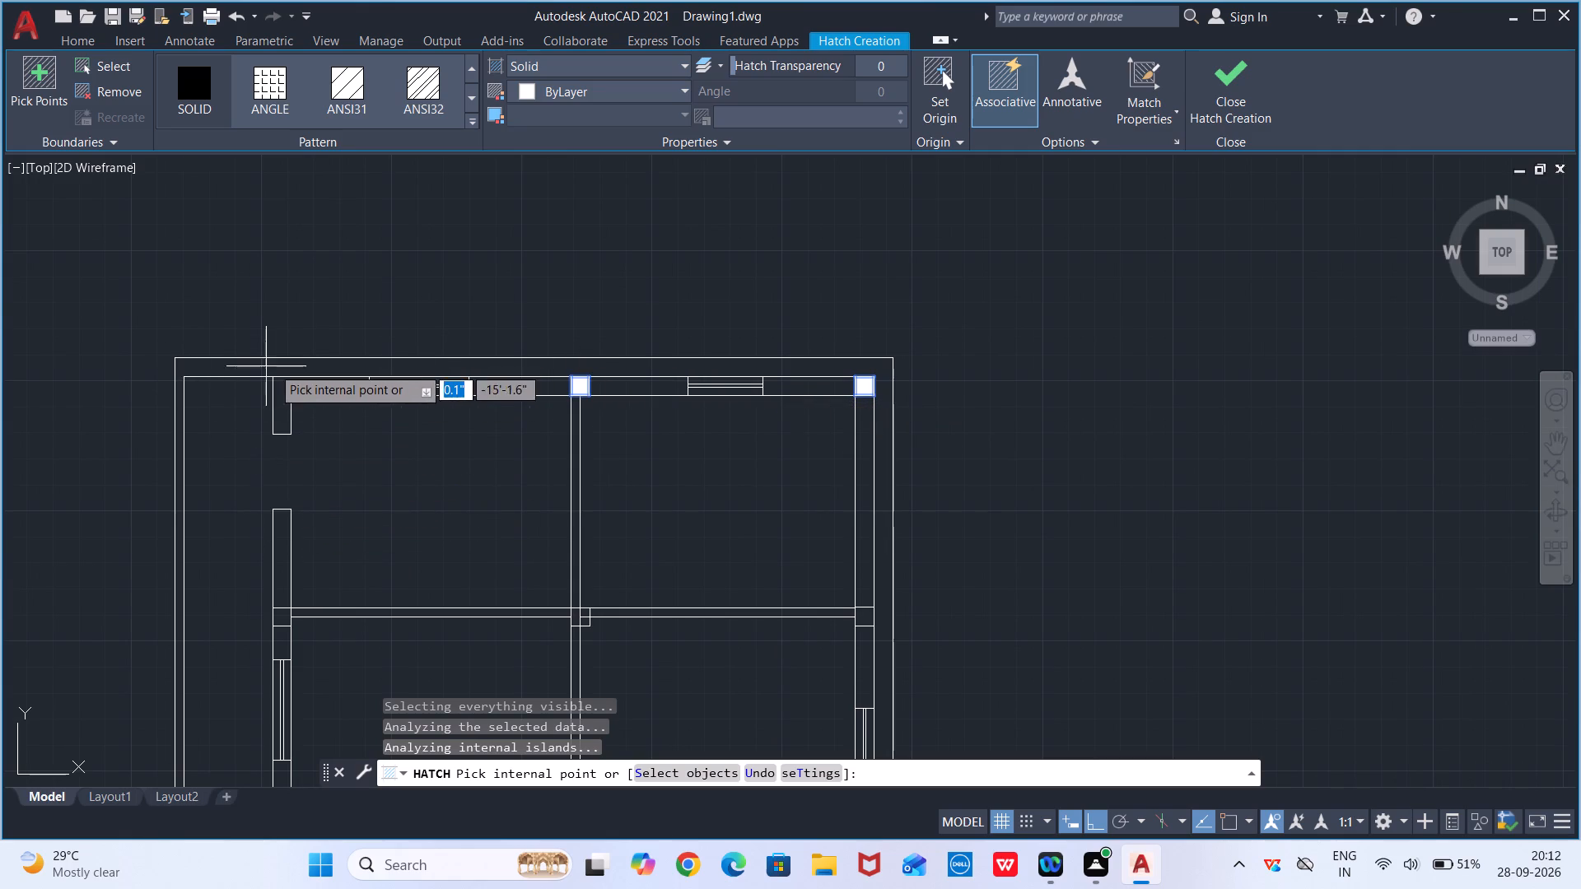
key(Escape)
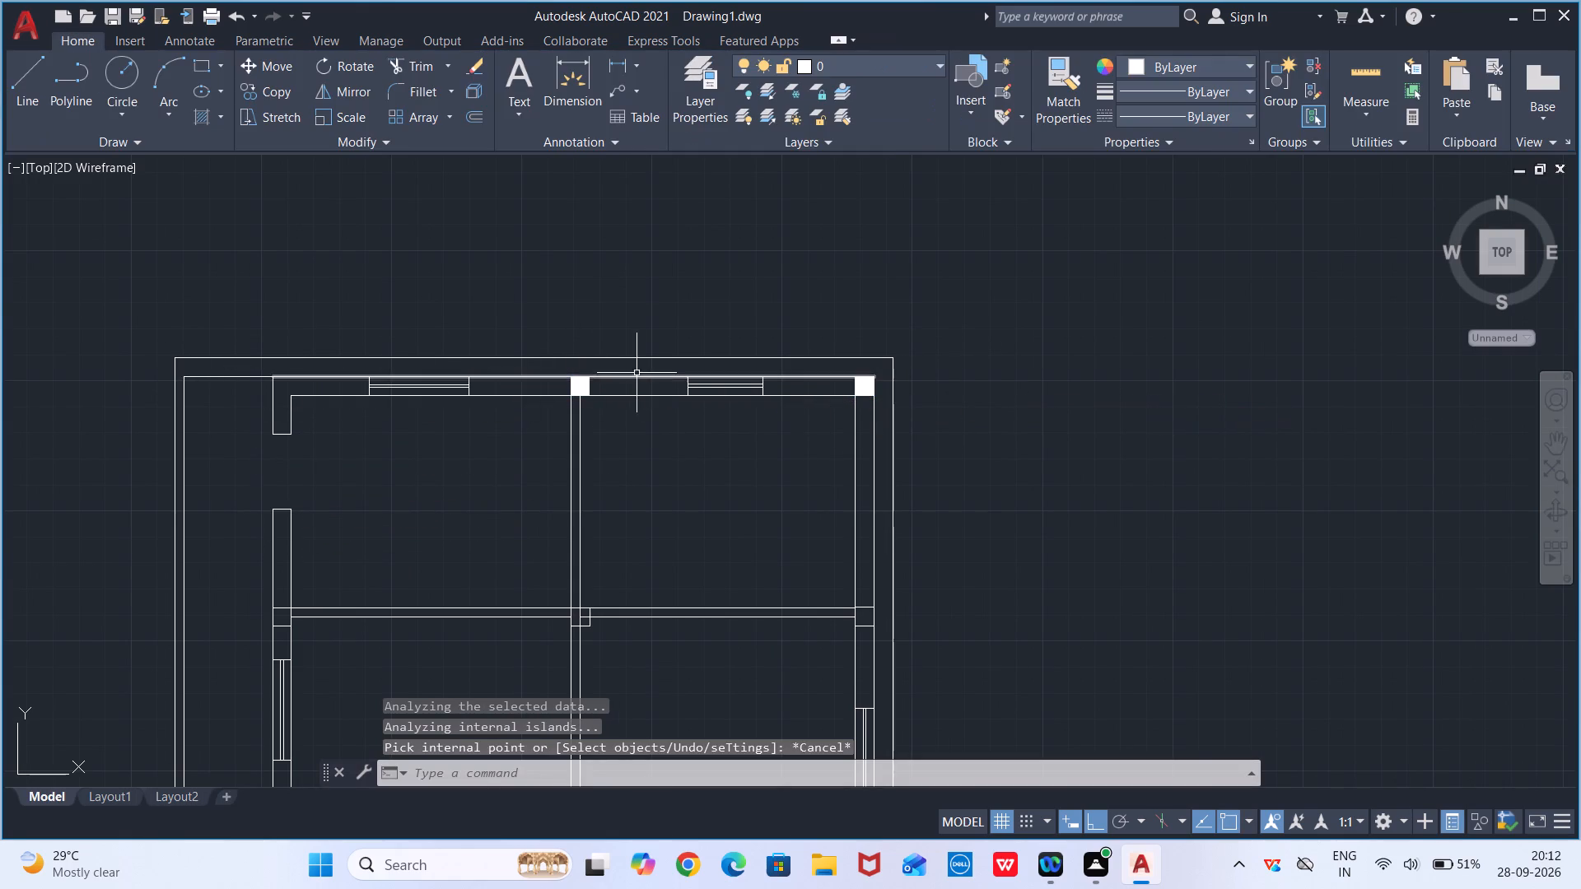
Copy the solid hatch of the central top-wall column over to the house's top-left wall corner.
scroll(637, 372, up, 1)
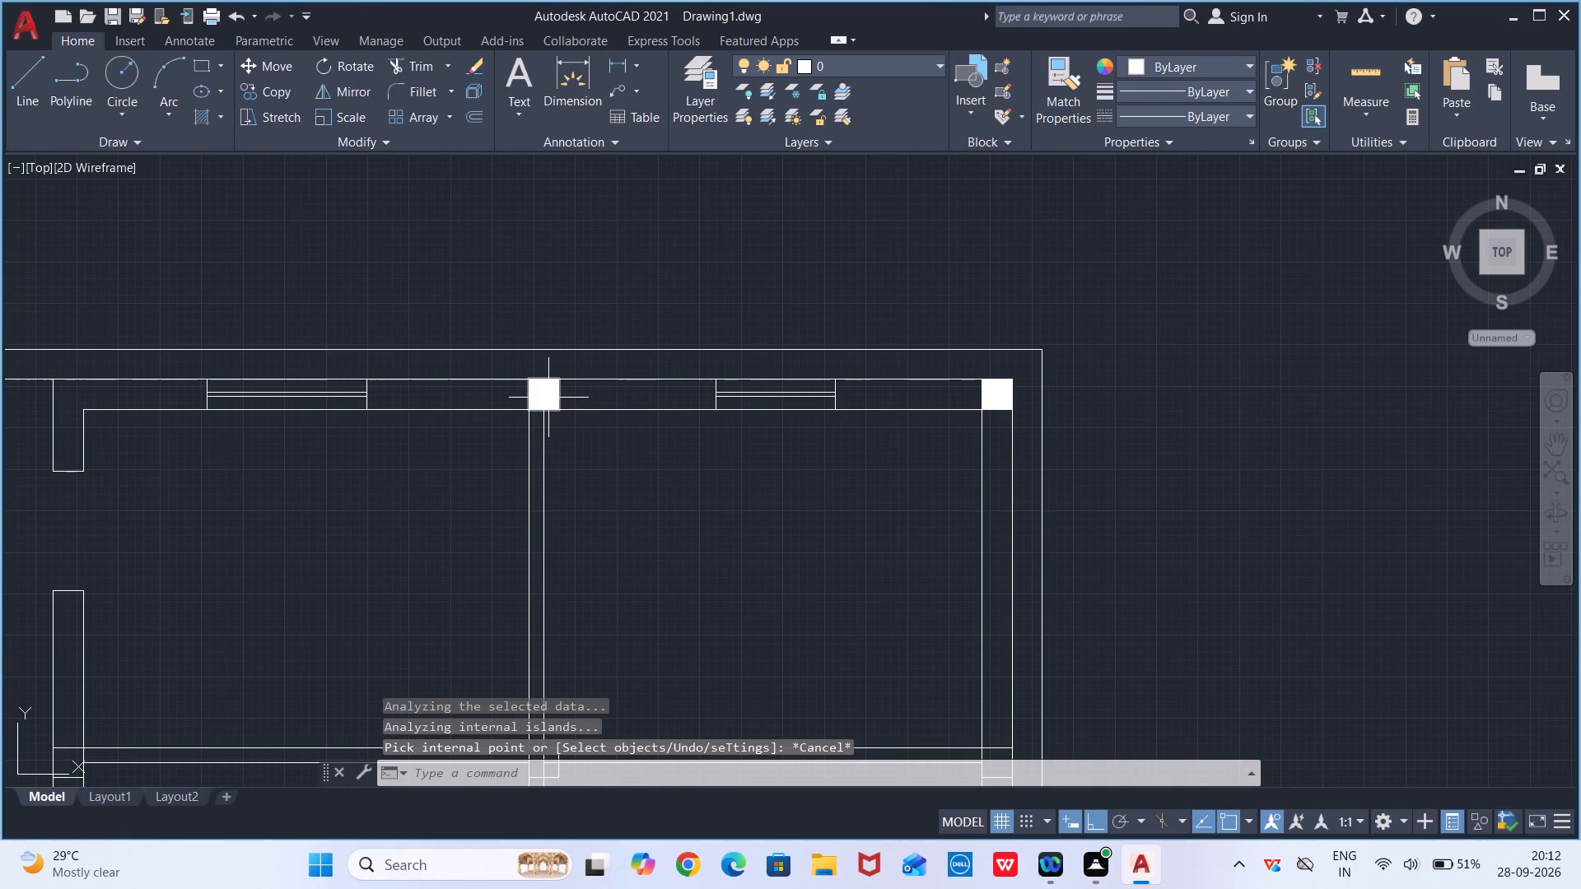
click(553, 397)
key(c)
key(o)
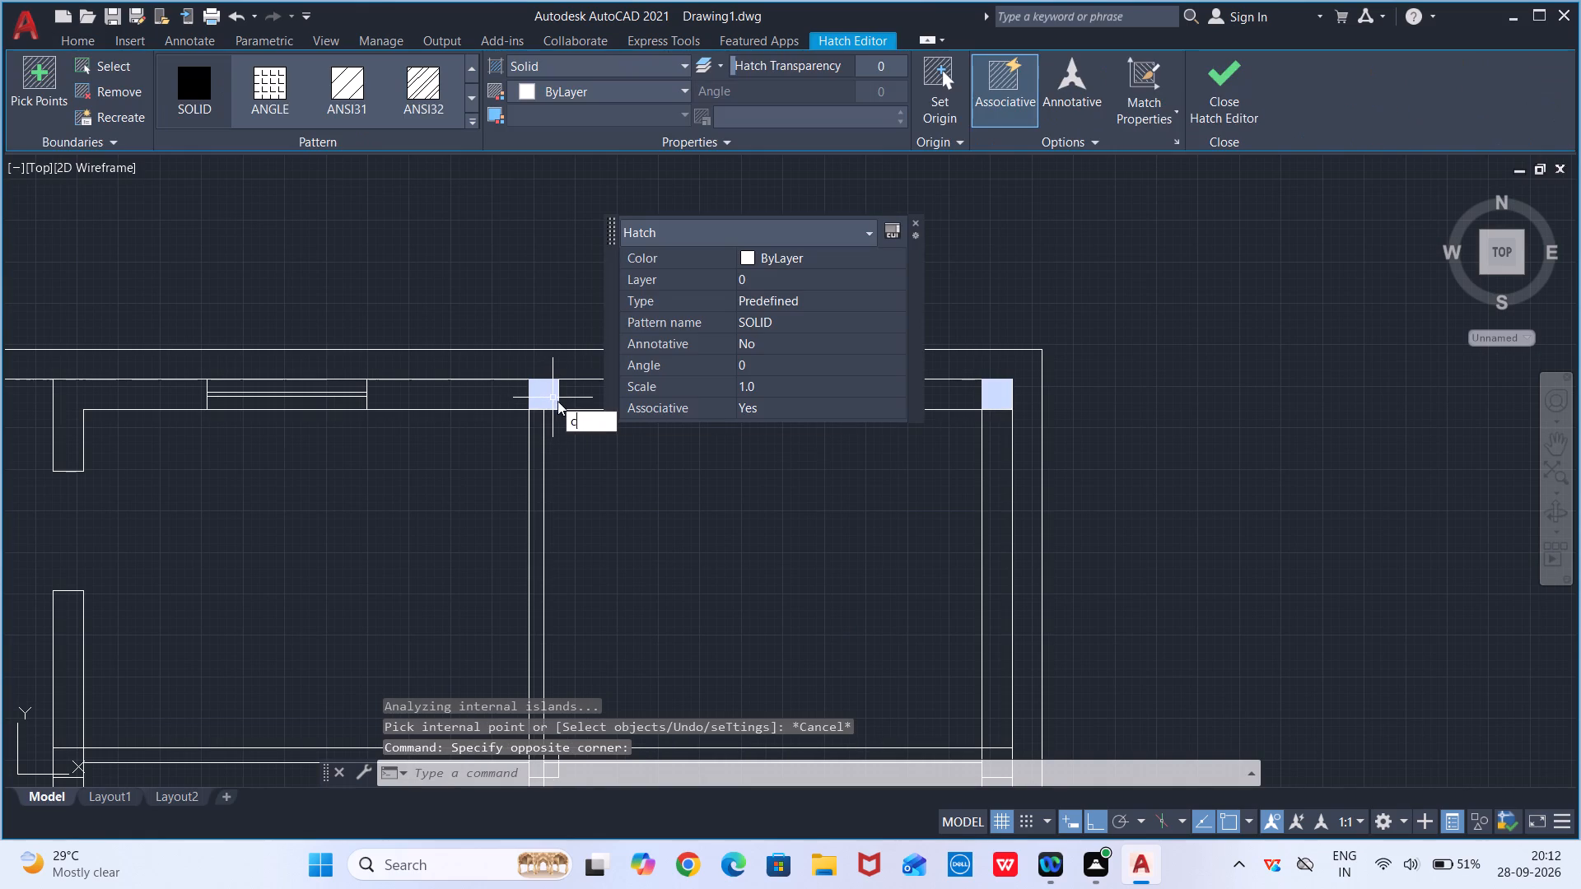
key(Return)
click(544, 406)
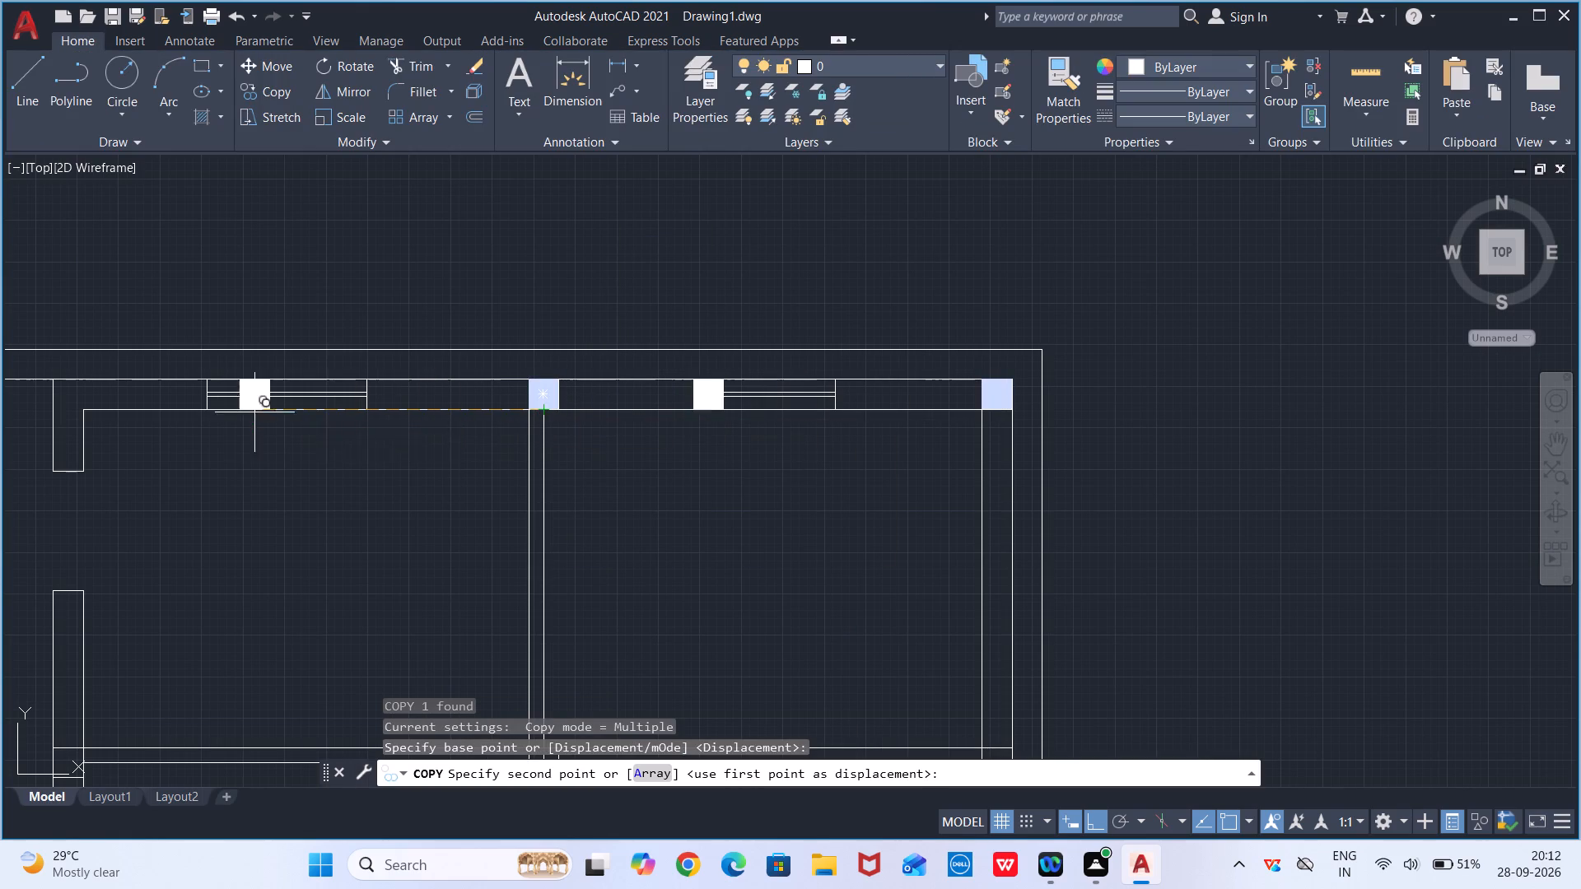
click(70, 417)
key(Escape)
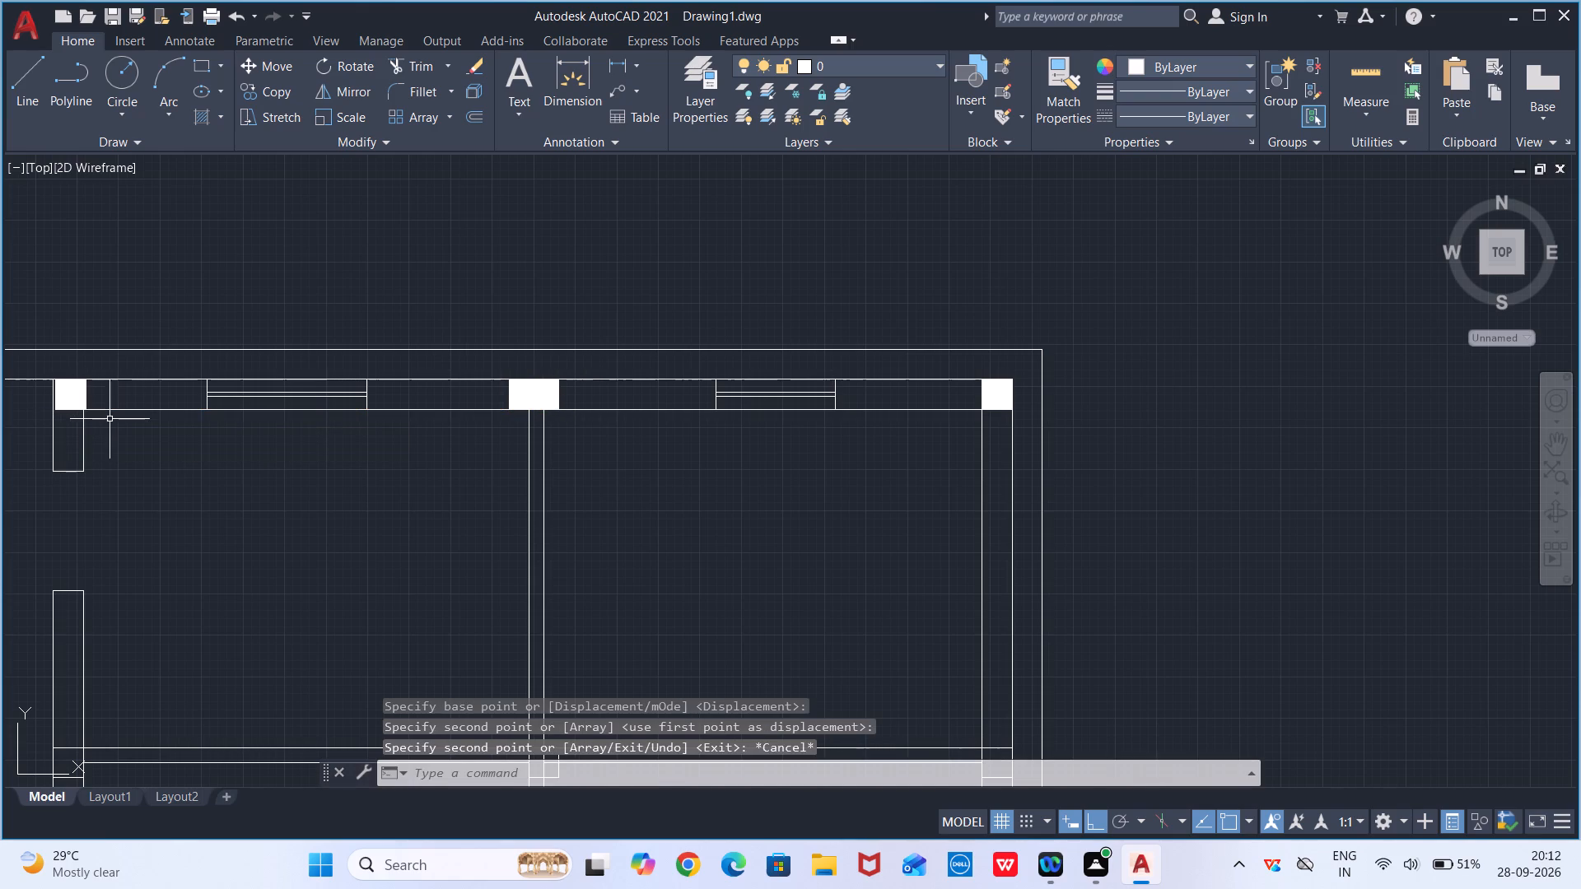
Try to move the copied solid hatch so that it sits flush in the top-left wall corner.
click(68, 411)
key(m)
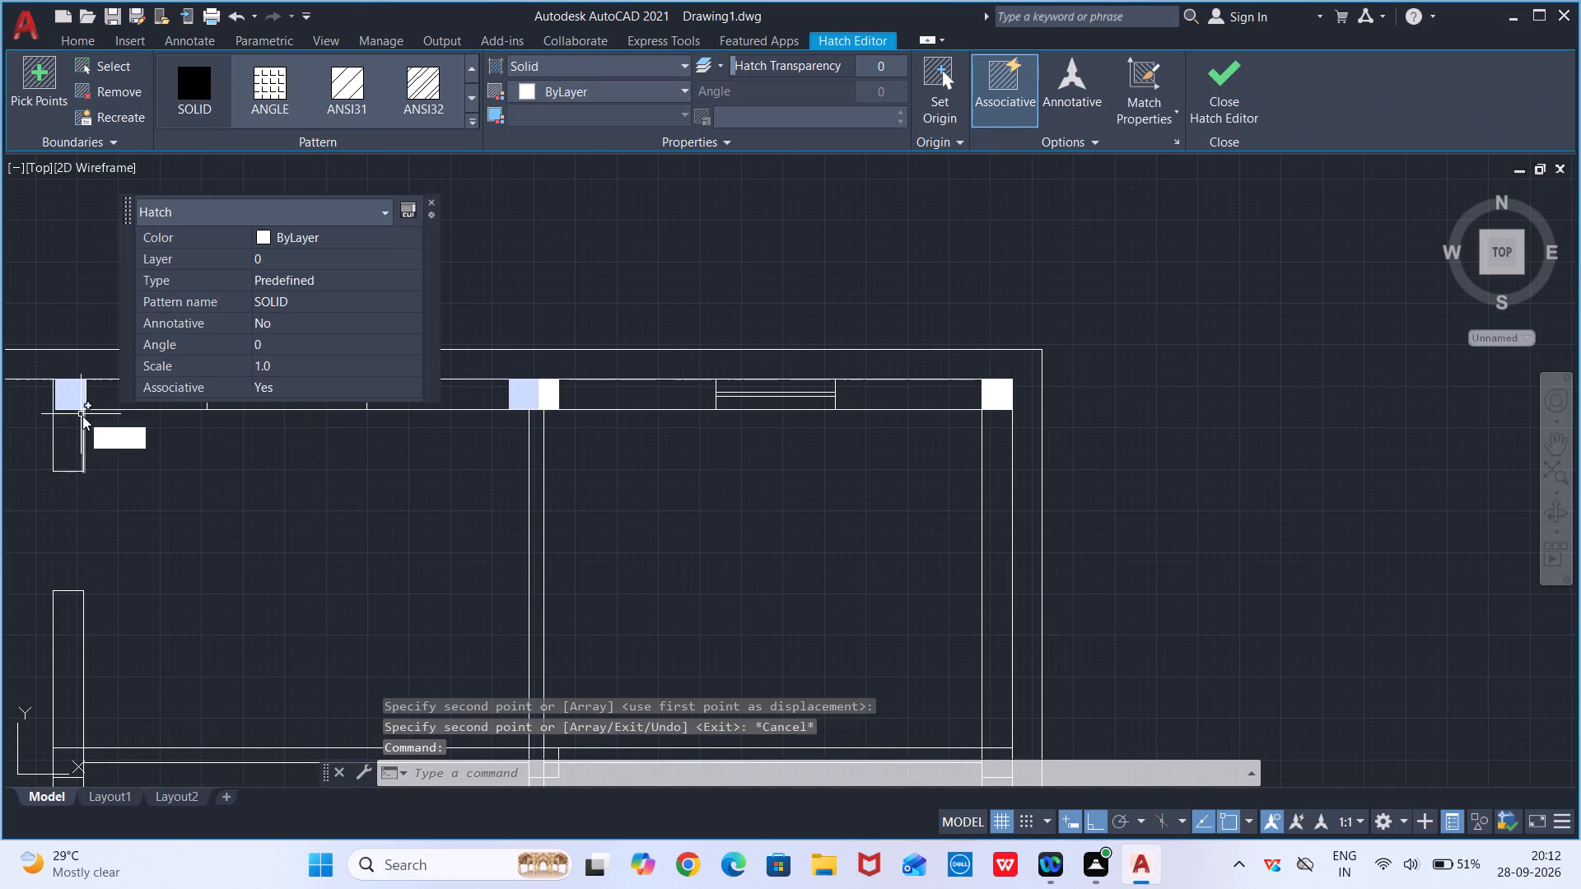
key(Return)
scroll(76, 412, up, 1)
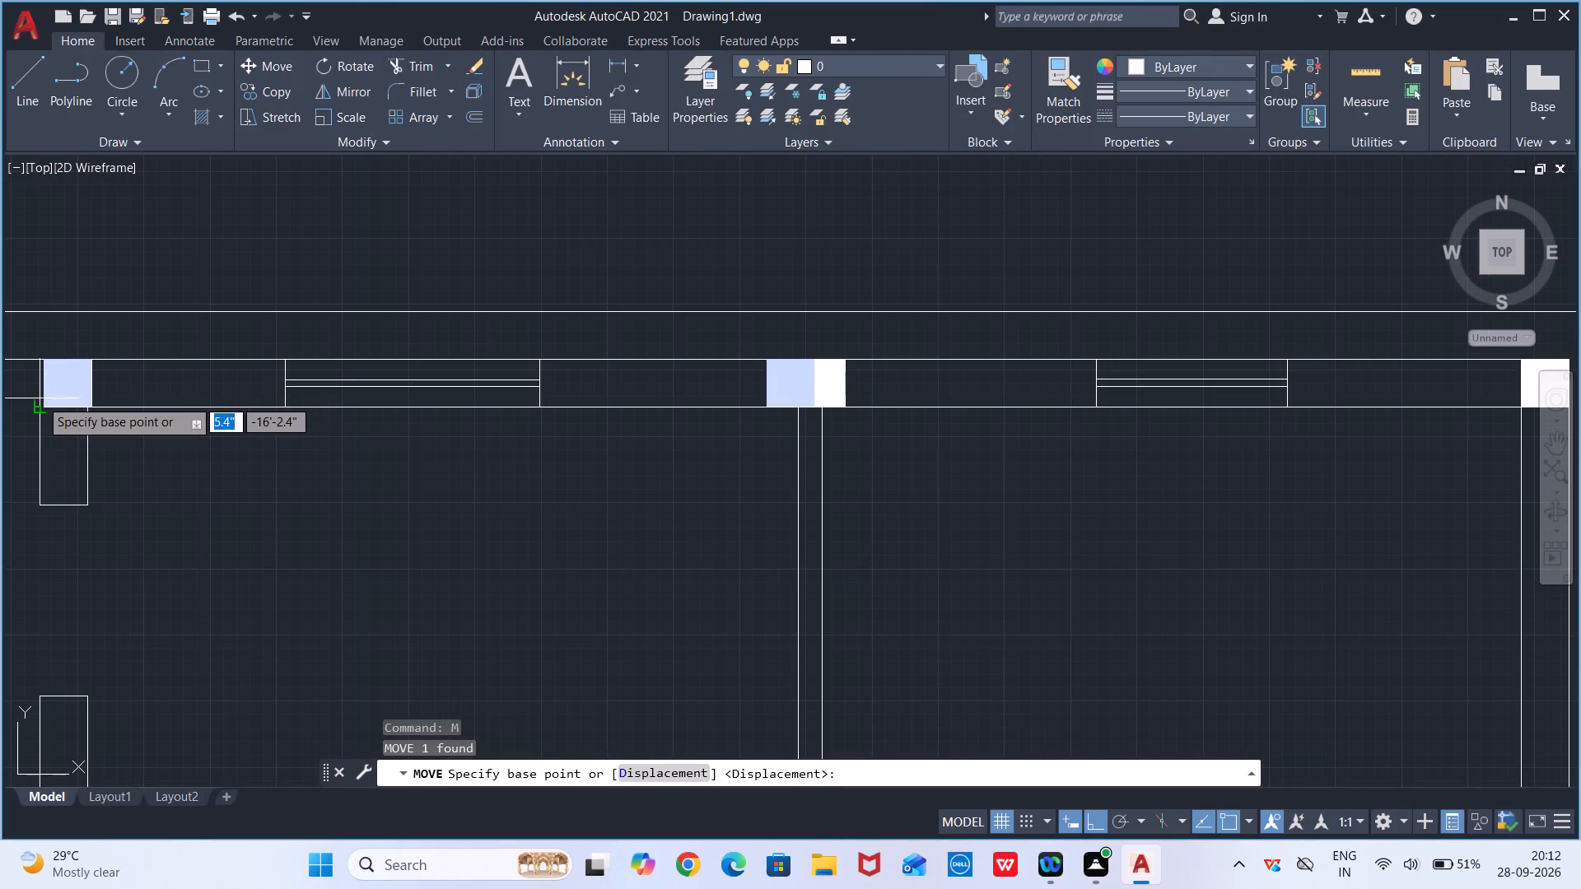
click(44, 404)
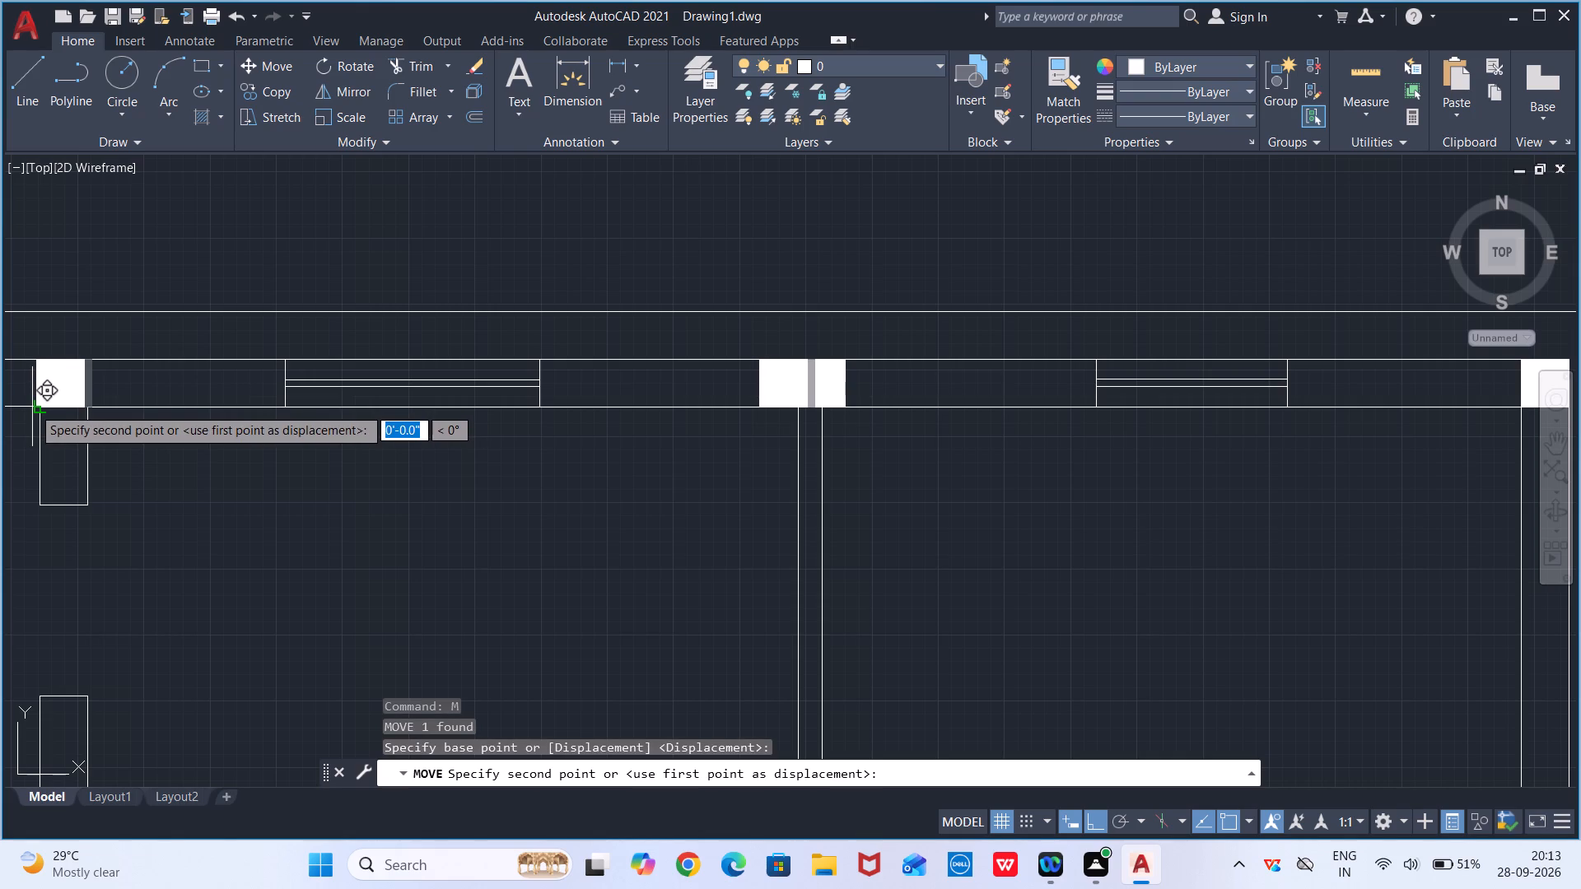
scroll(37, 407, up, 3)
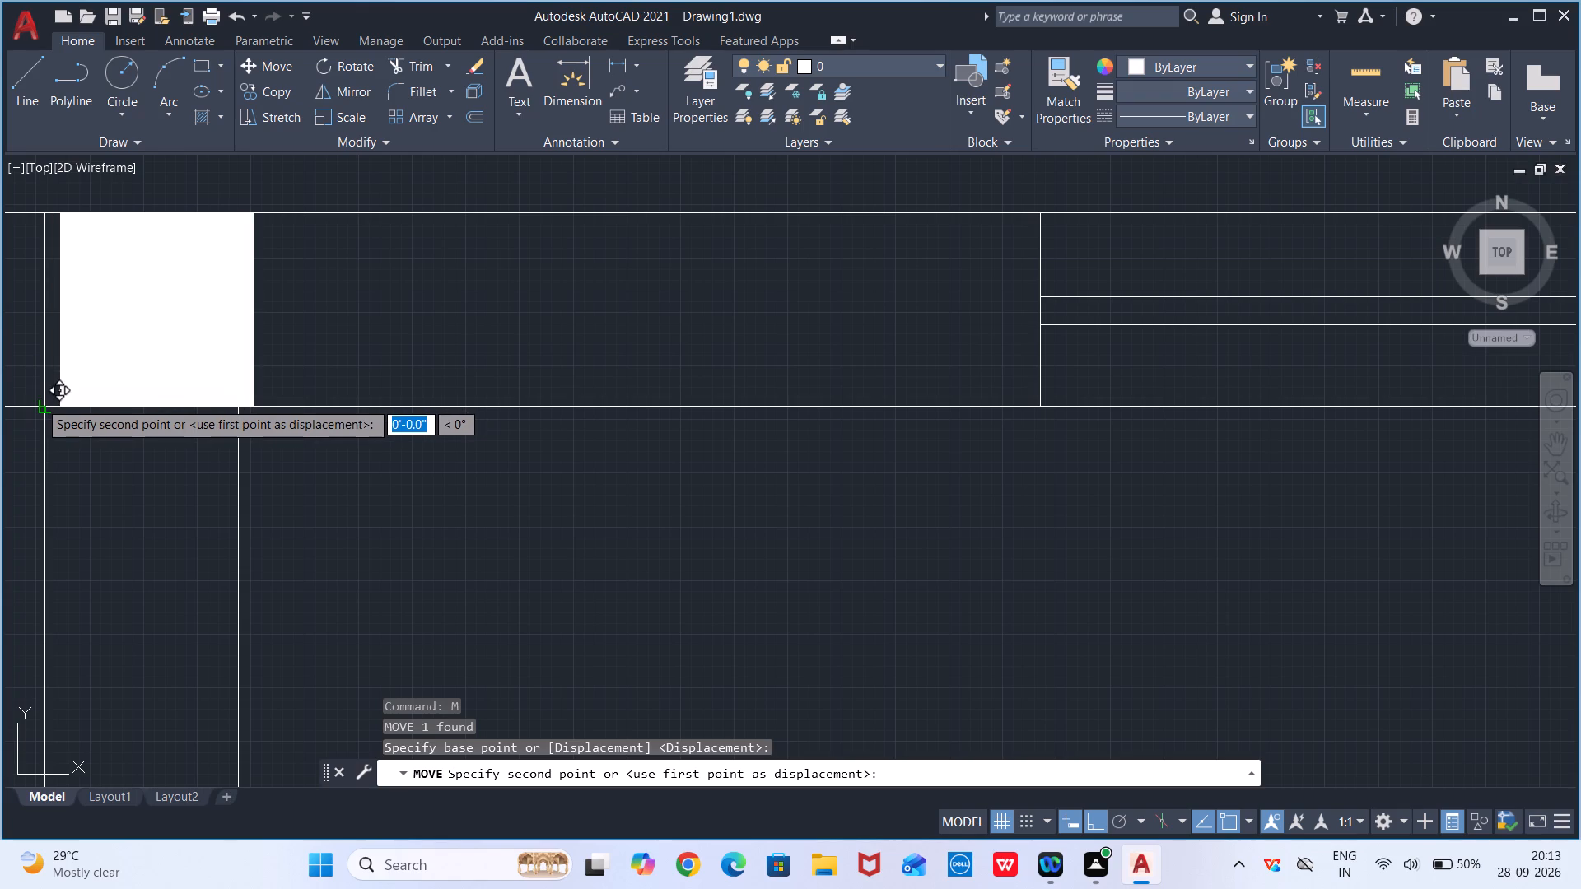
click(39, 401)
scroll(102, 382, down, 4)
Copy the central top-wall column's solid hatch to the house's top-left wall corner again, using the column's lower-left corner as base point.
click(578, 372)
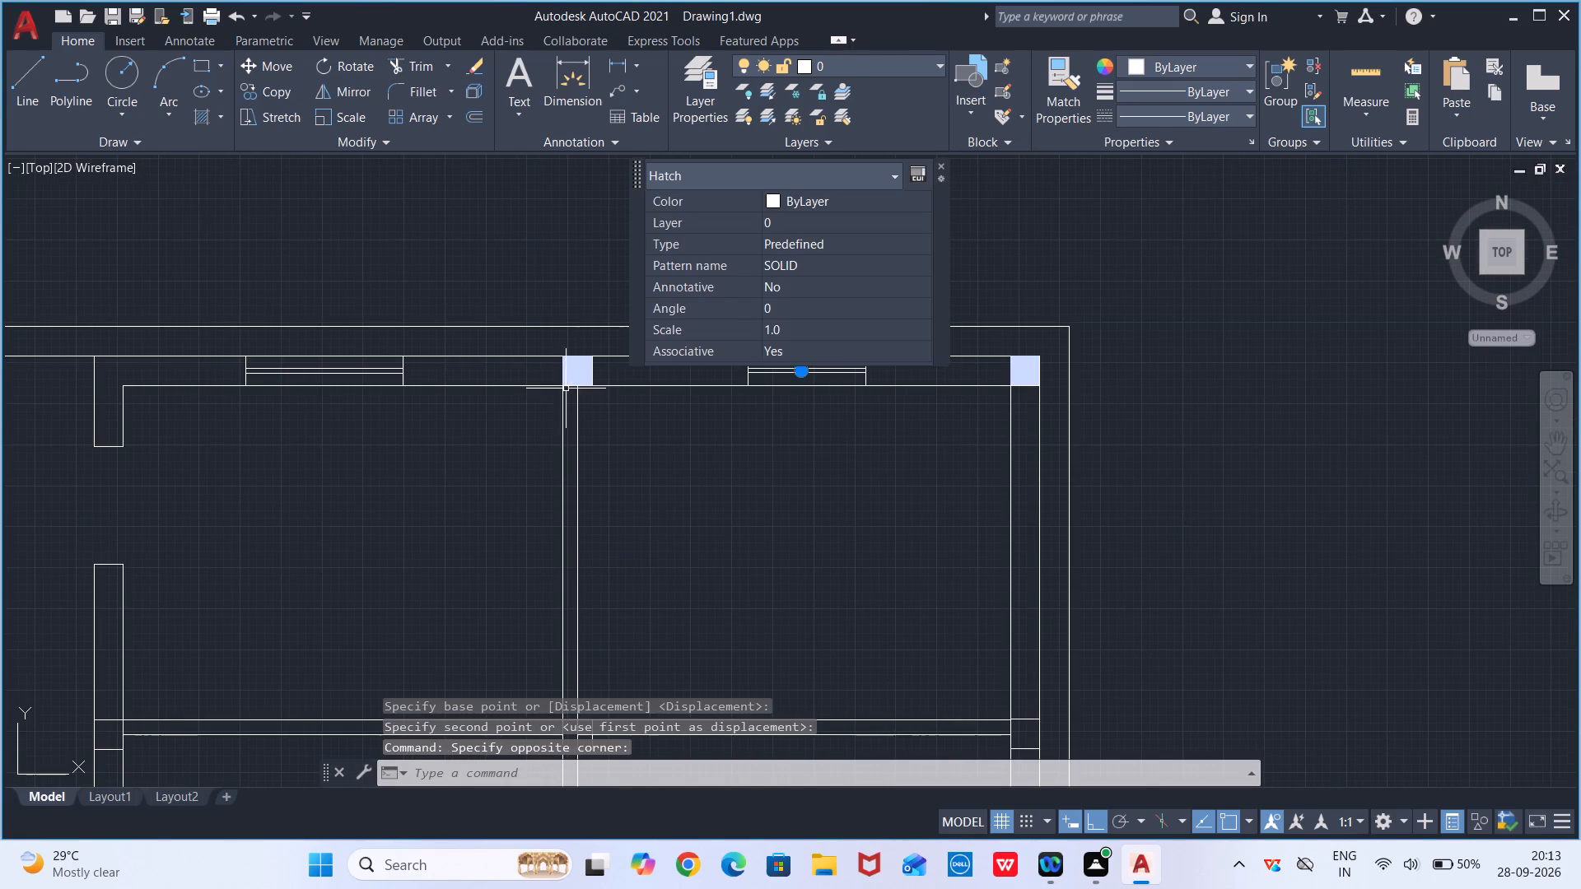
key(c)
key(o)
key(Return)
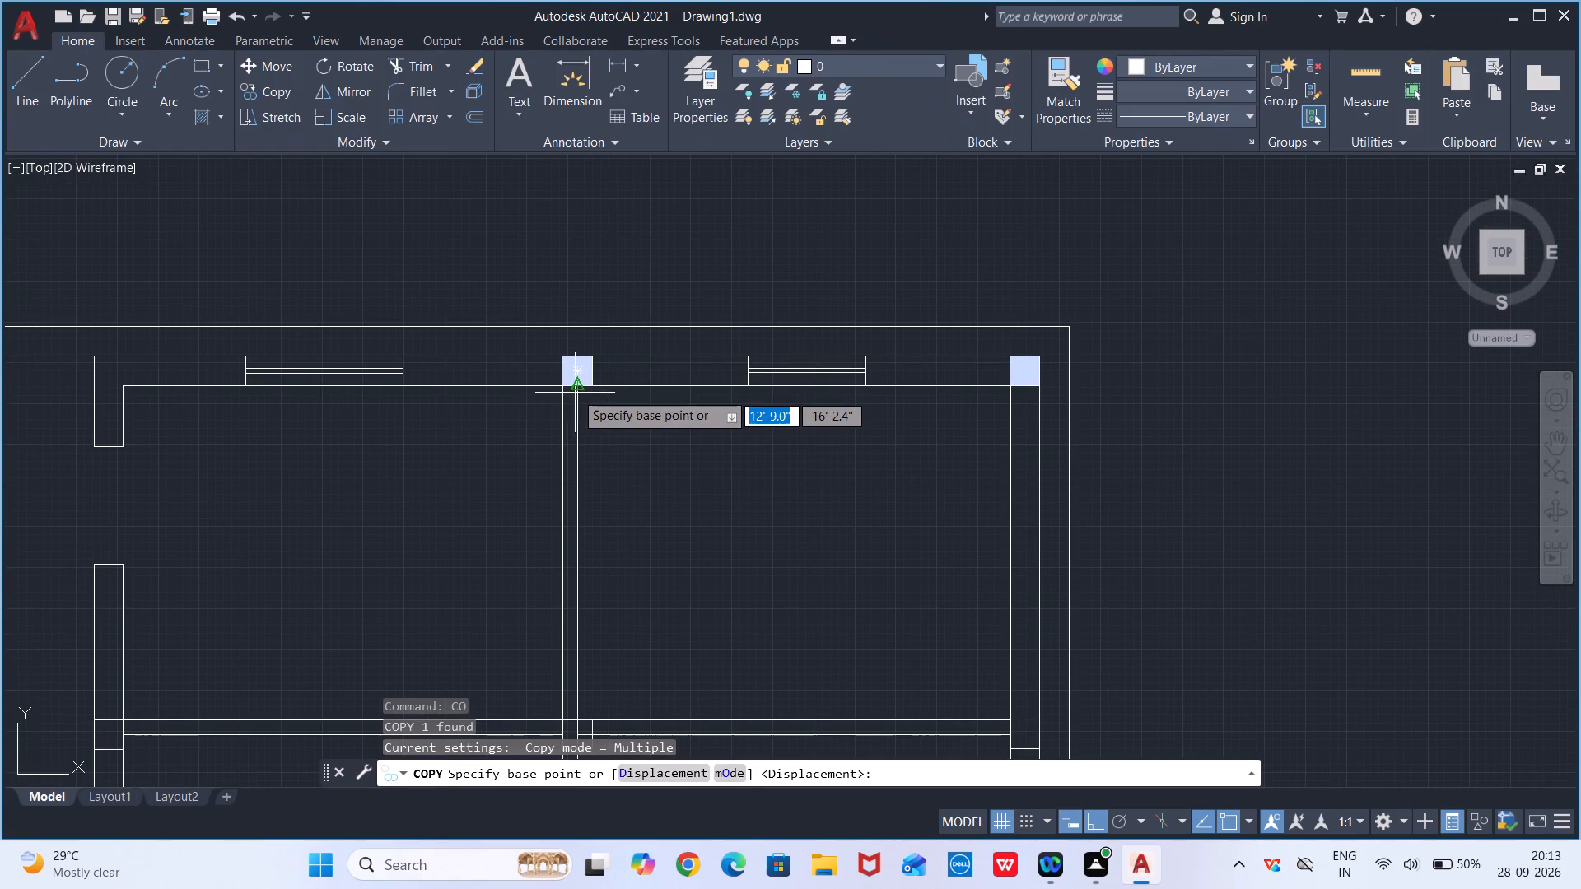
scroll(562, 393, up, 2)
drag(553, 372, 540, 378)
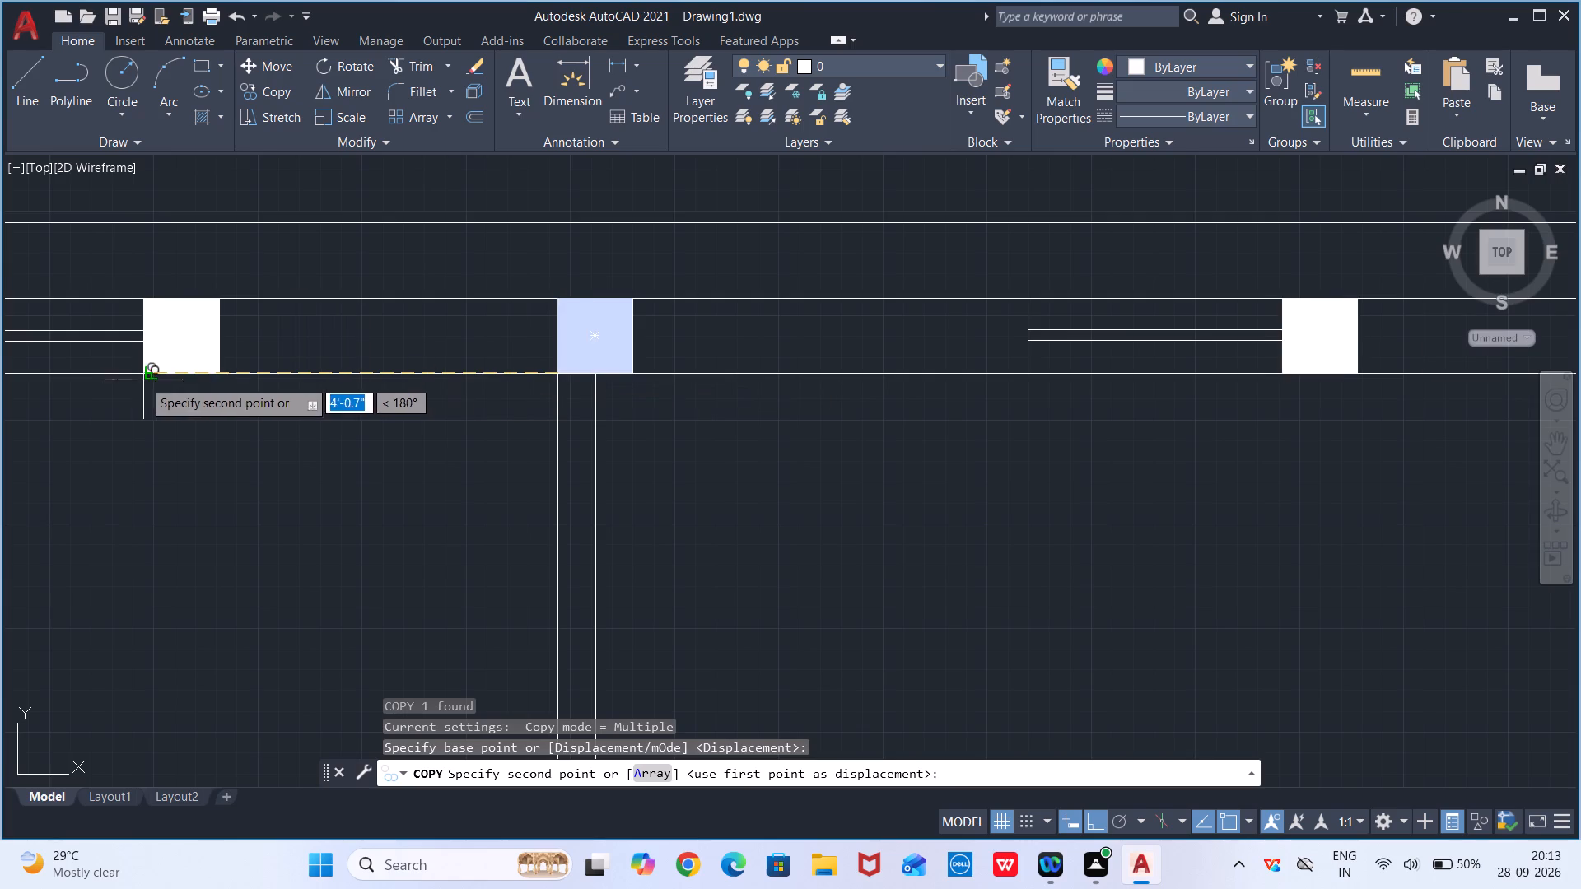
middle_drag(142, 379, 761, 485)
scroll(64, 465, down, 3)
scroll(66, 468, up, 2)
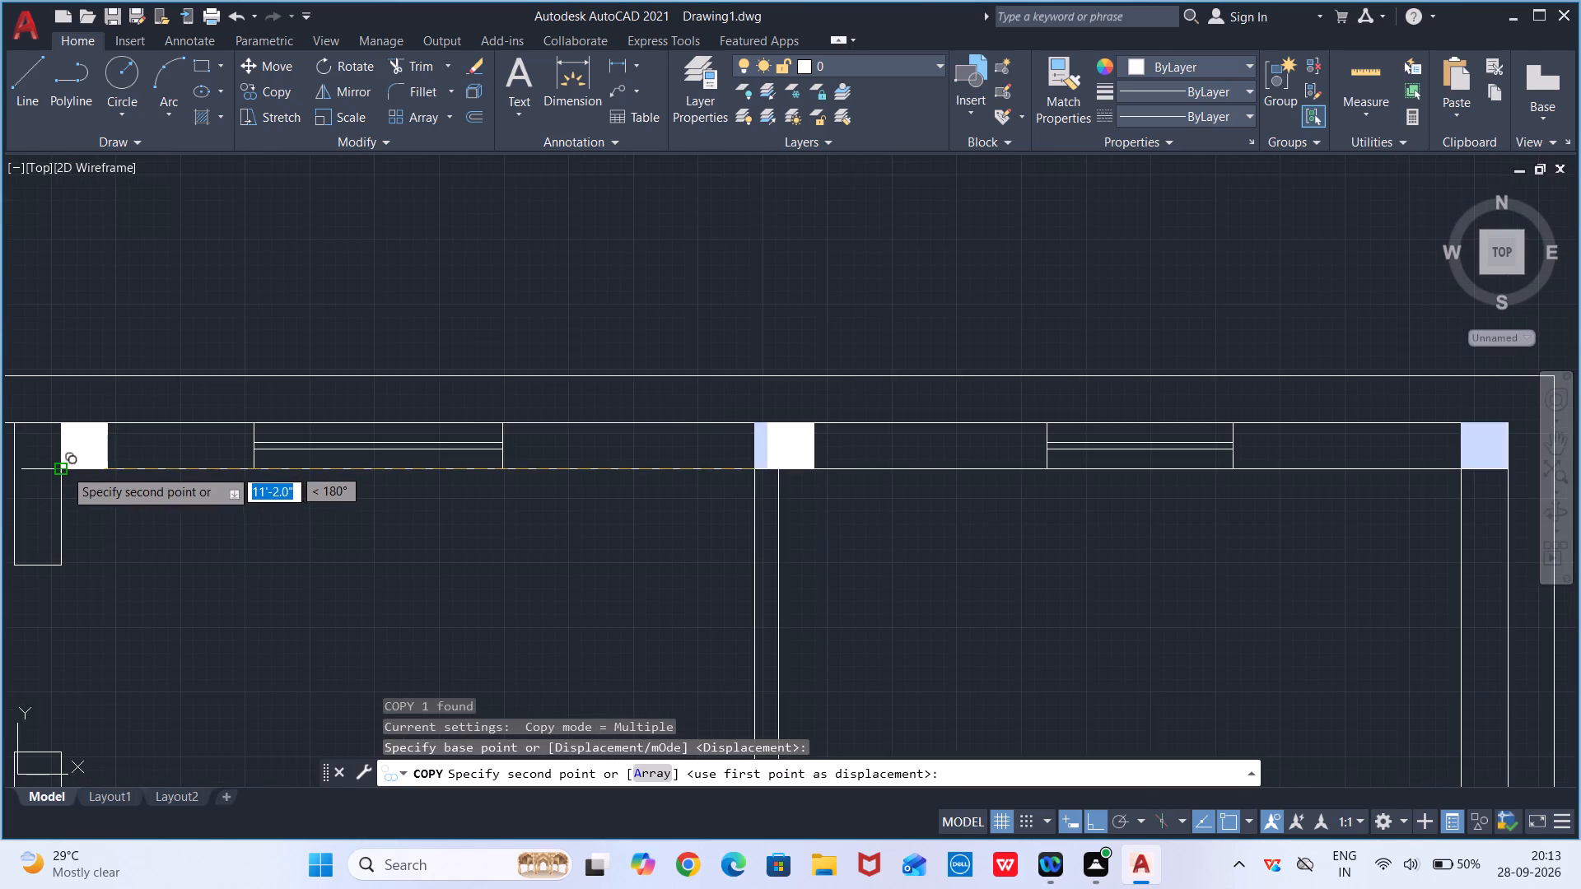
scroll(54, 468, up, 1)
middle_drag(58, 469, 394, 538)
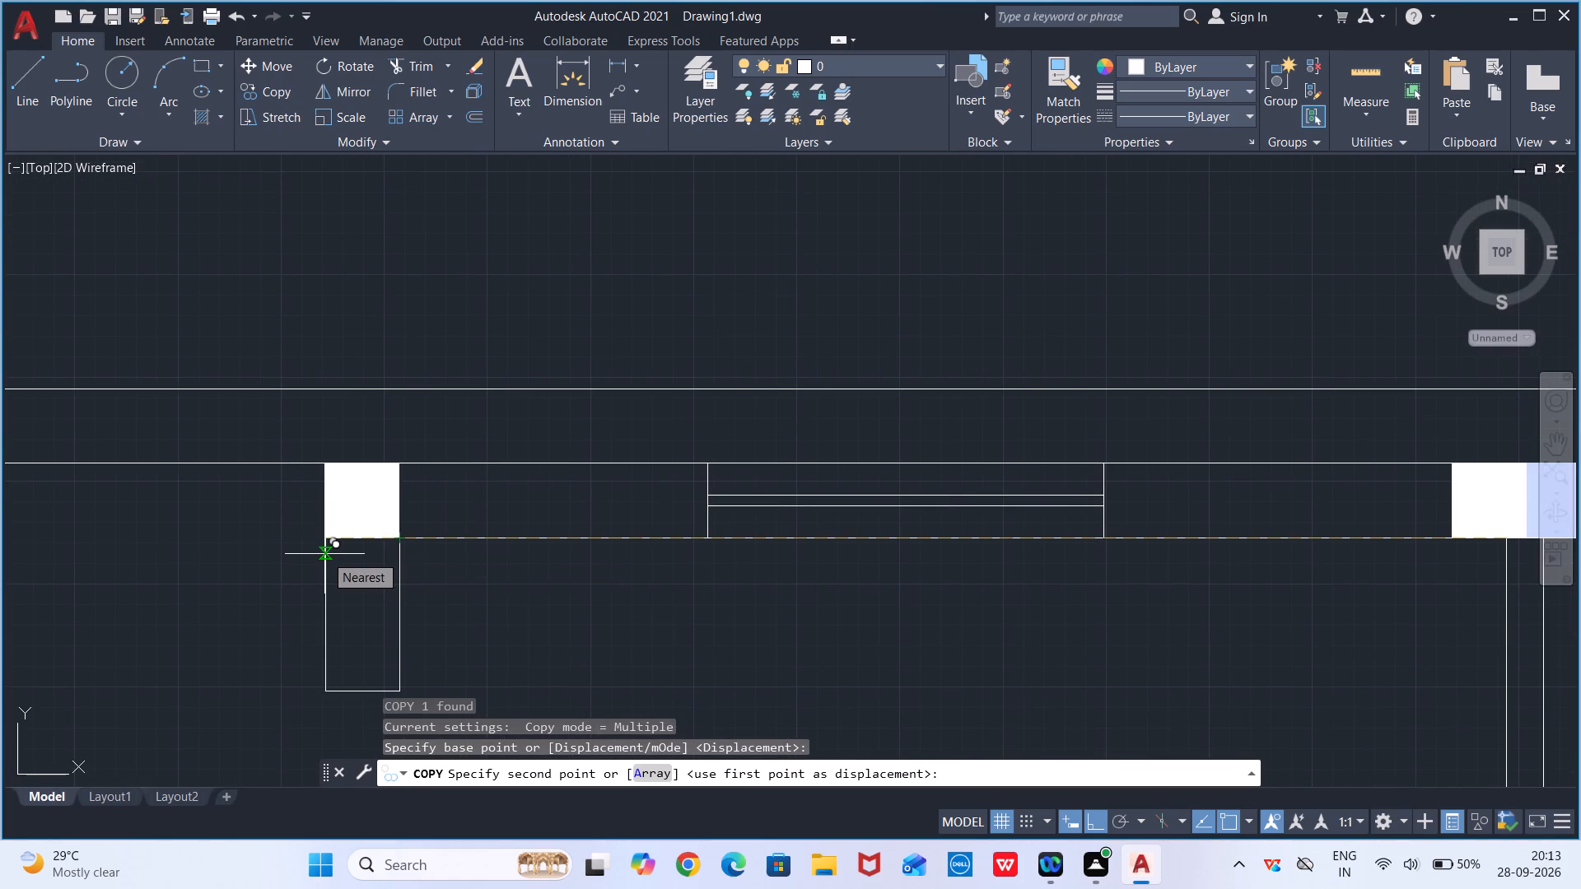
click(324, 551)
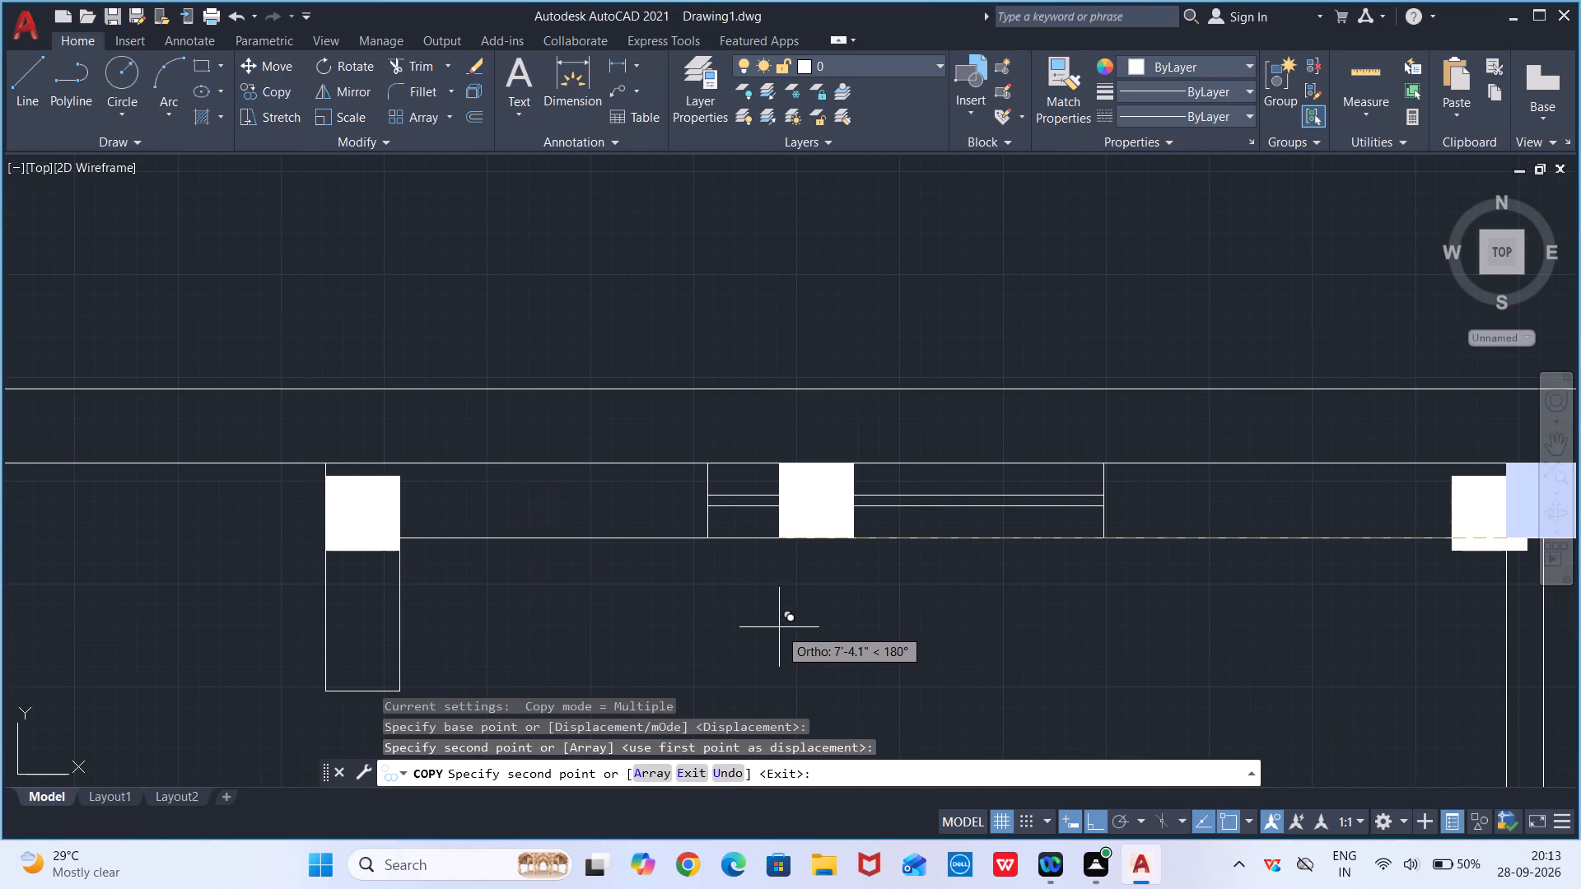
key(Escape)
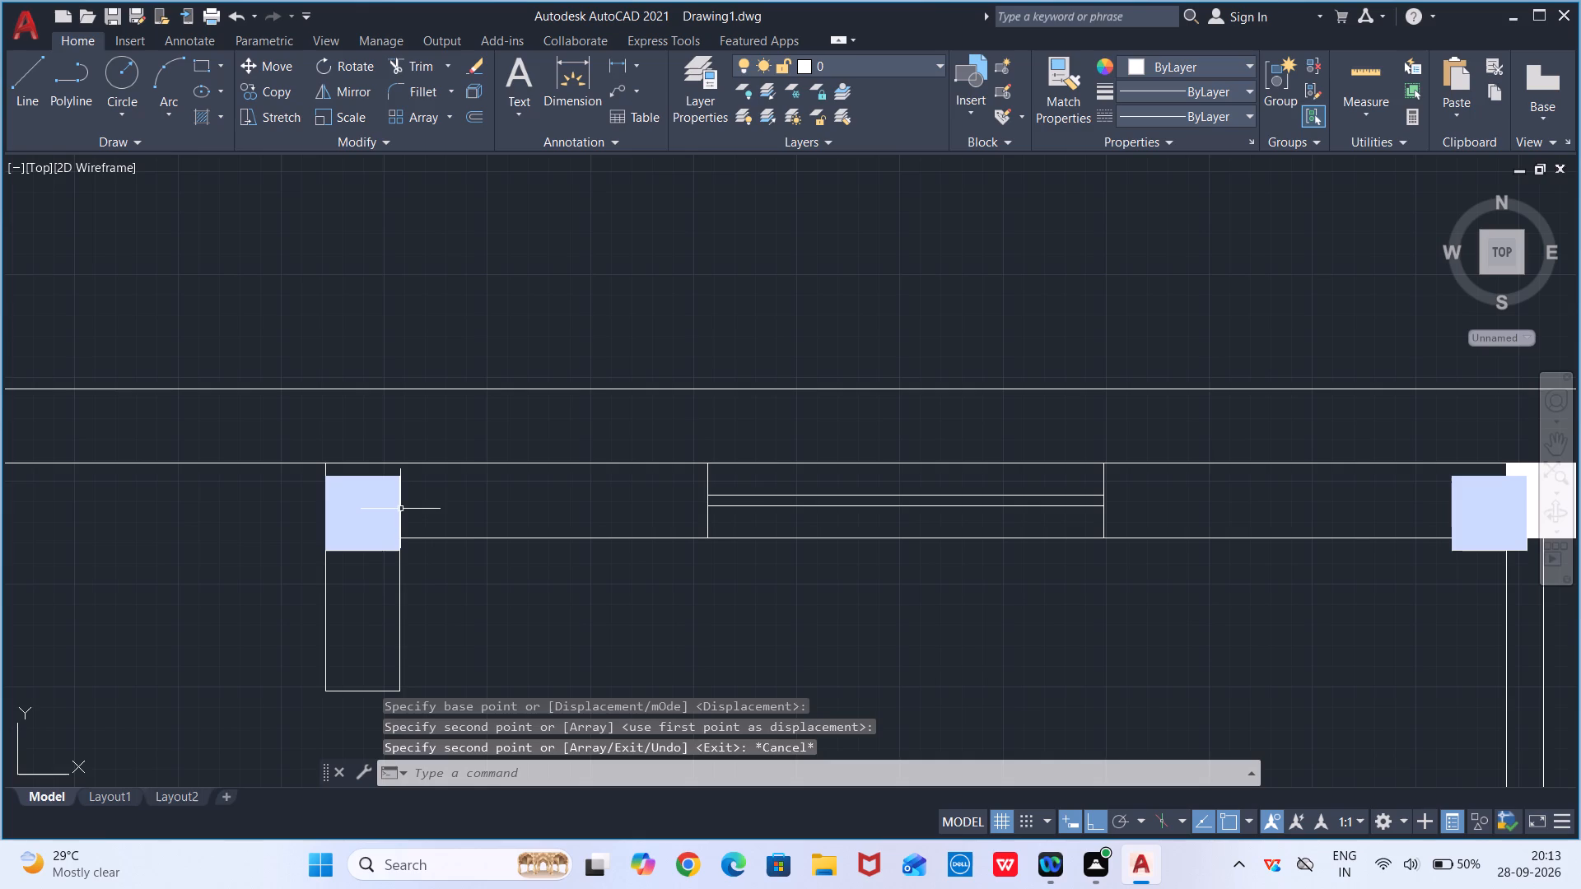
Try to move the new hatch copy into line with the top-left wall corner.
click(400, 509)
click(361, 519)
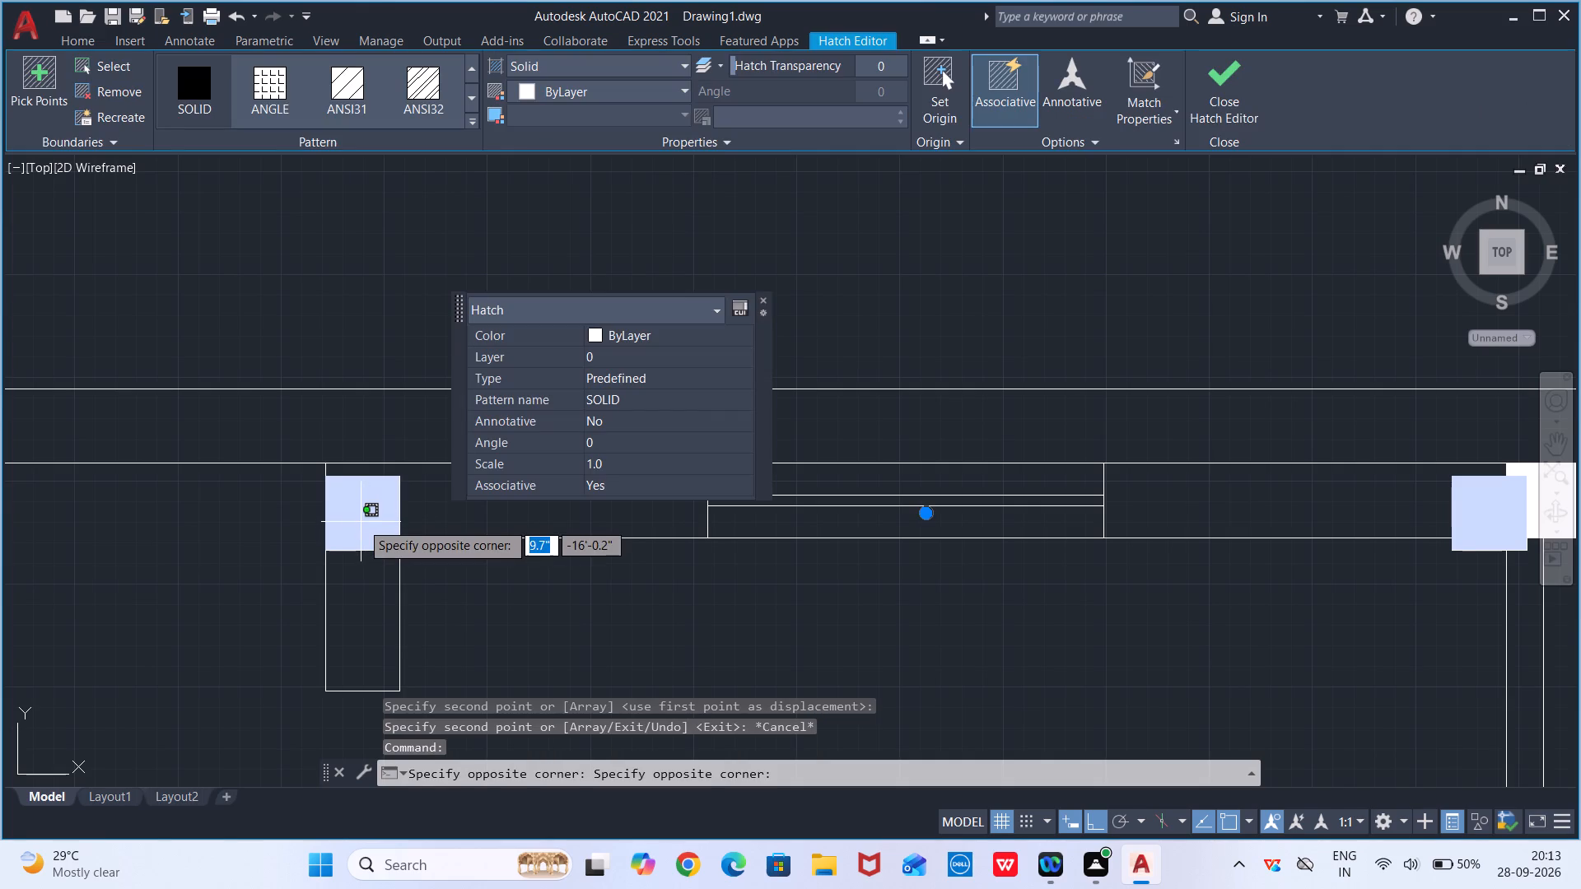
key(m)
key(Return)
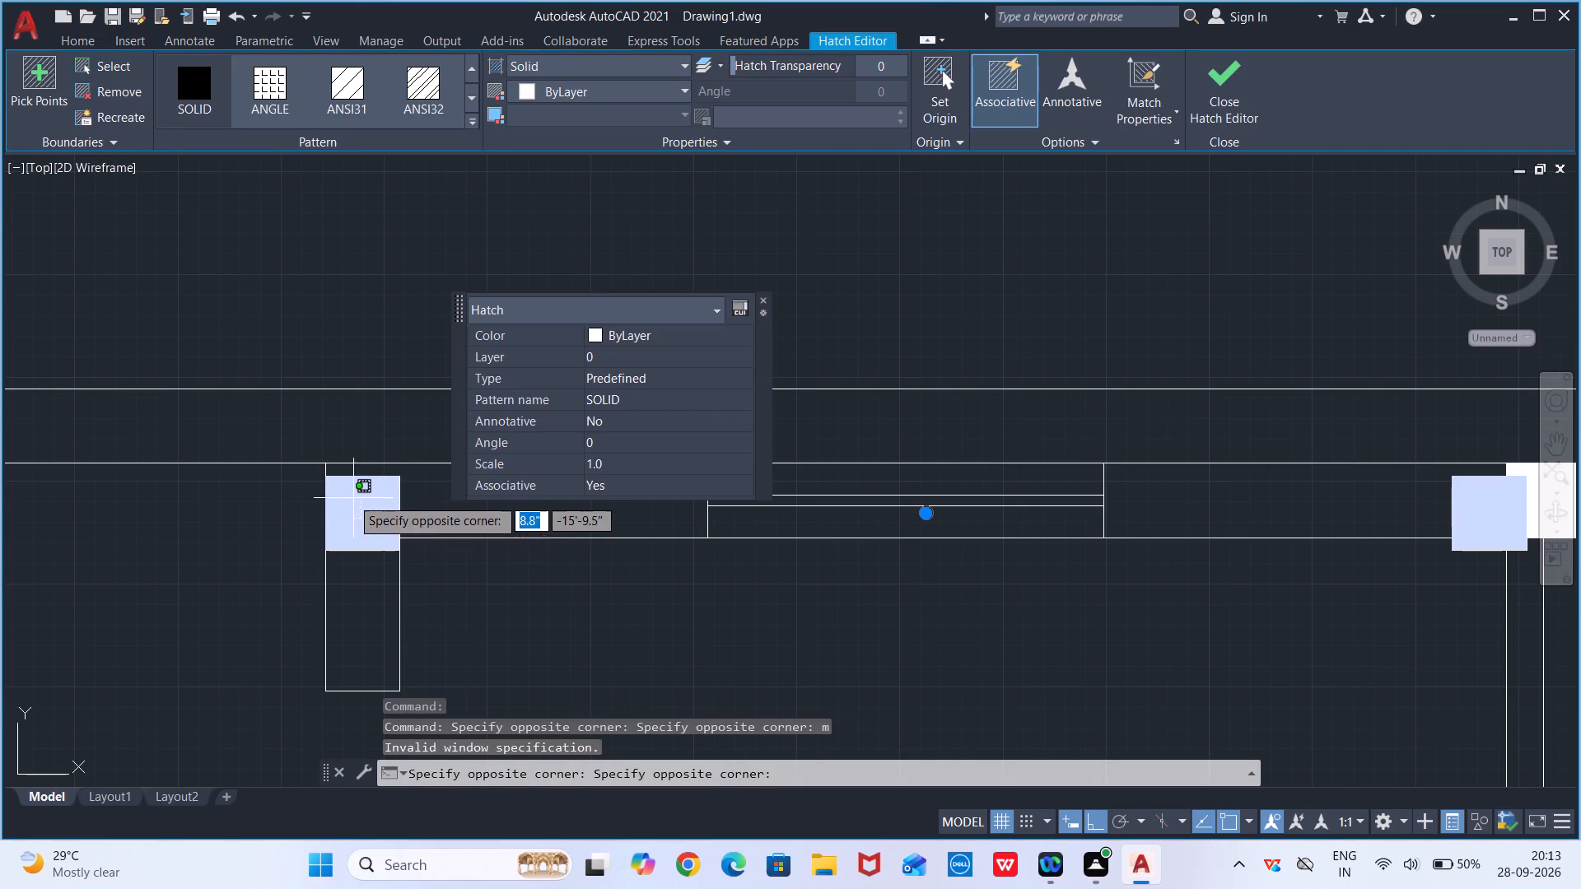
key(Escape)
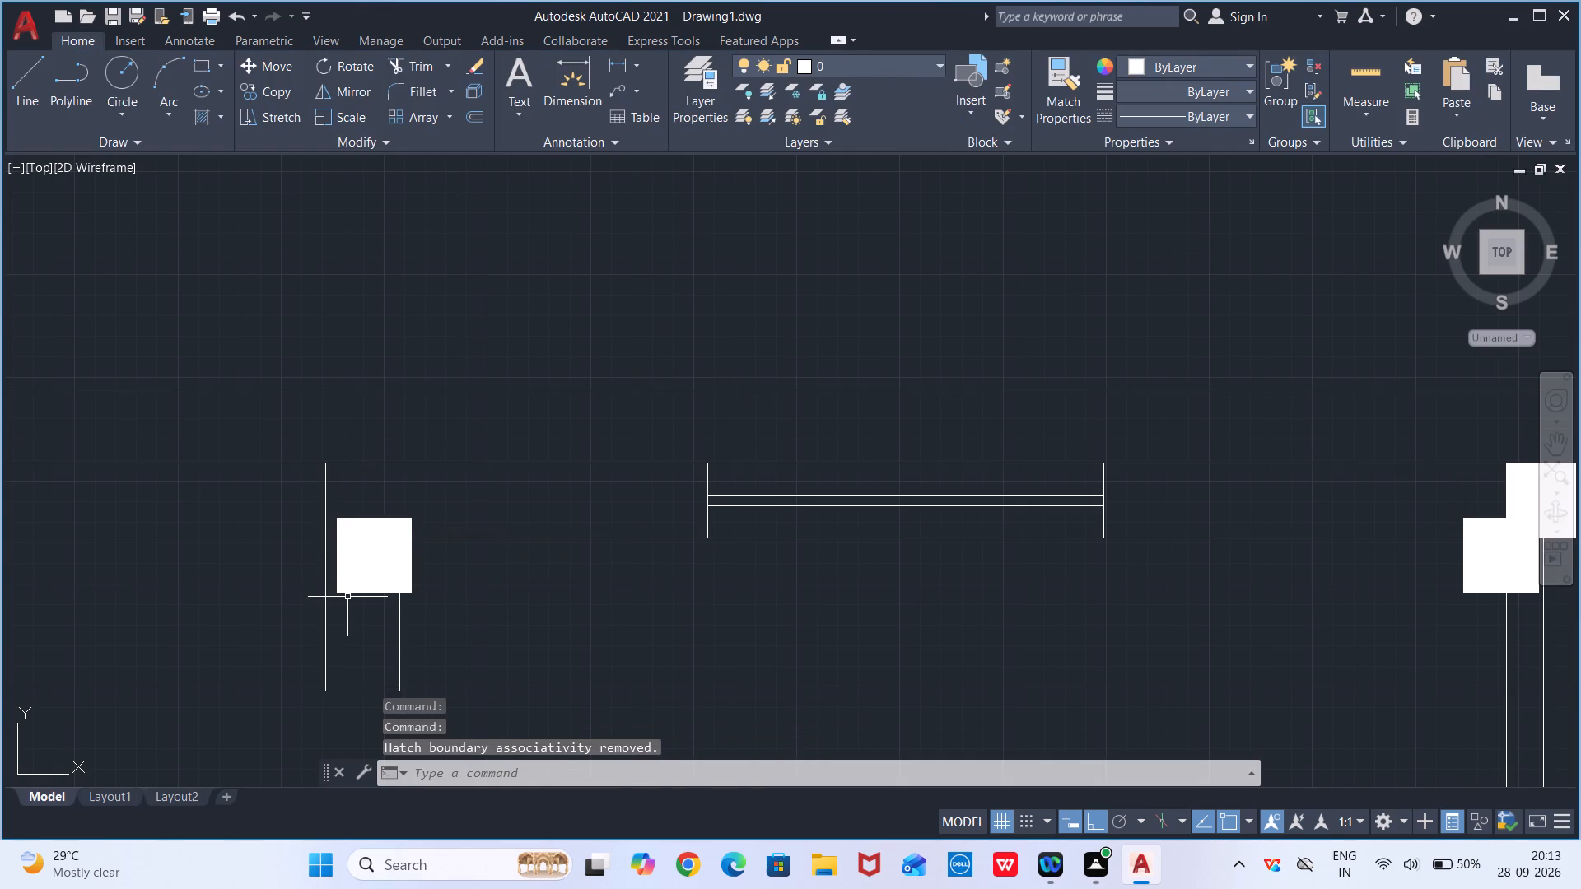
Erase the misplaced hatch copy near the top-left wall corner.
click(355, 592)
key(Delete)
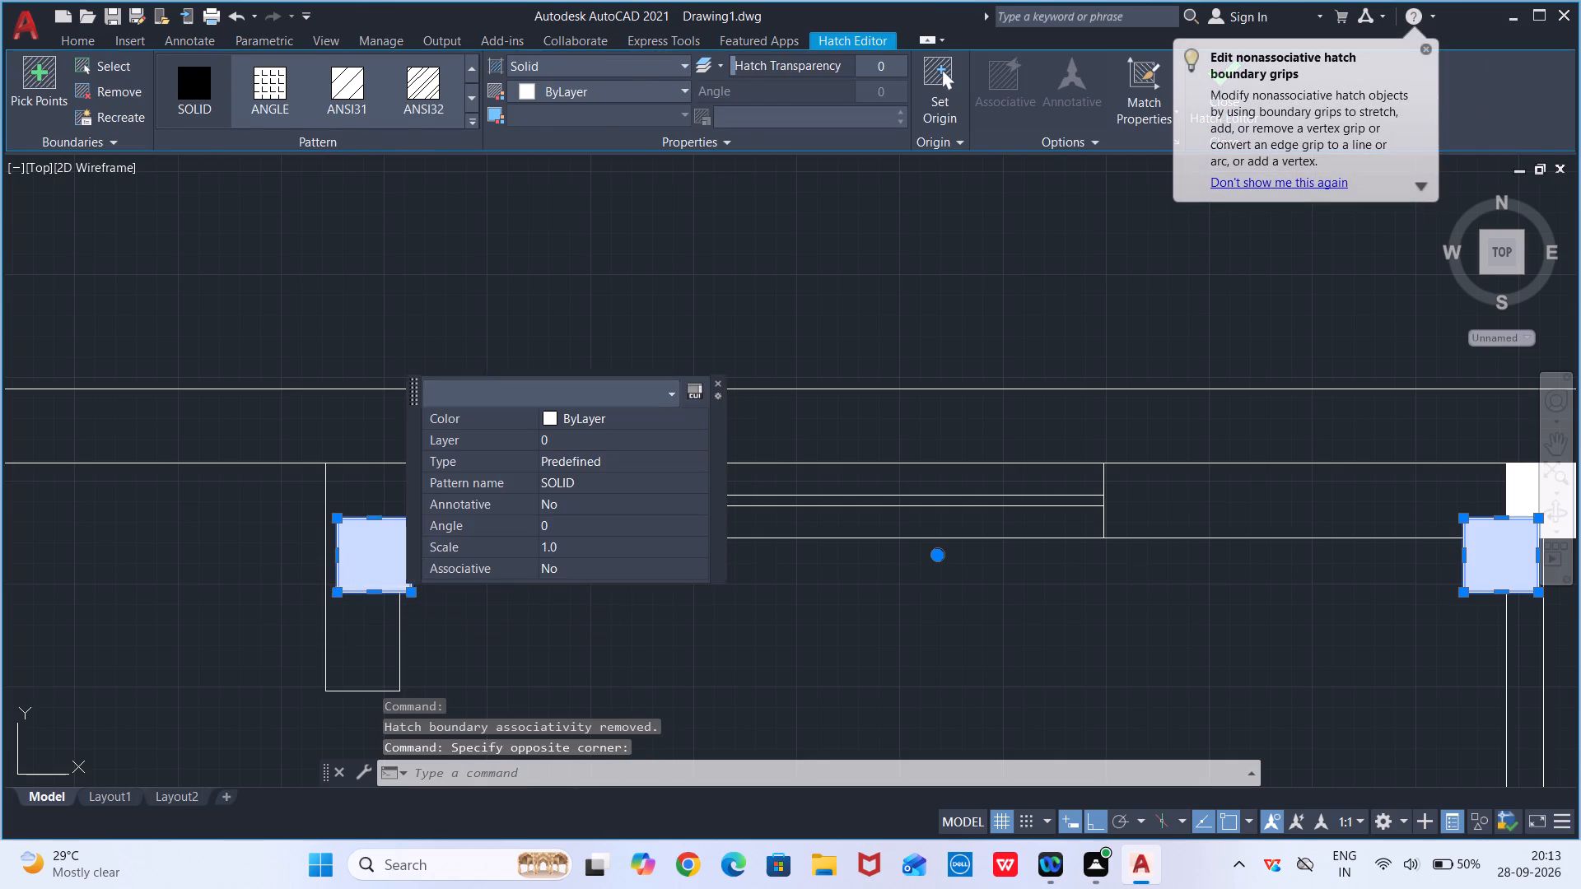
Draw 9" lines along the lower and inner sides of the house's top-left wall corner, closing off a square column.
scroll(461, 656, down, 2)
middle_drag(564, 648, 587, 382)
scroll(893, 580, down, 1)
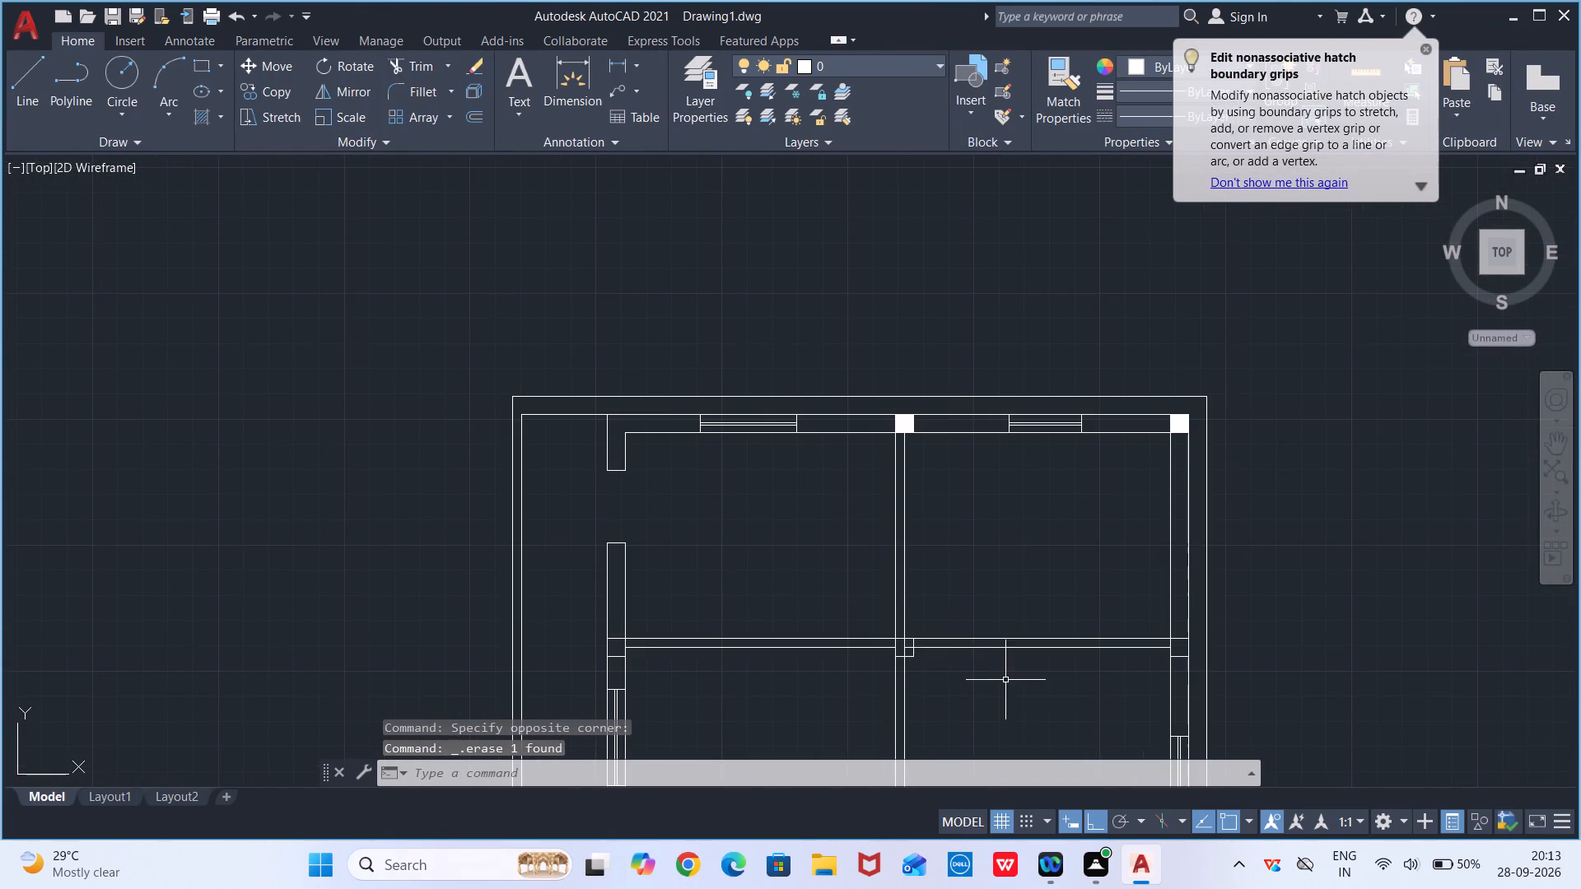
middle_drag(1008, 674, 960, 562)
scroll(976, 563, down, 3)
middle_drag(1256, 658, 1070, 636)
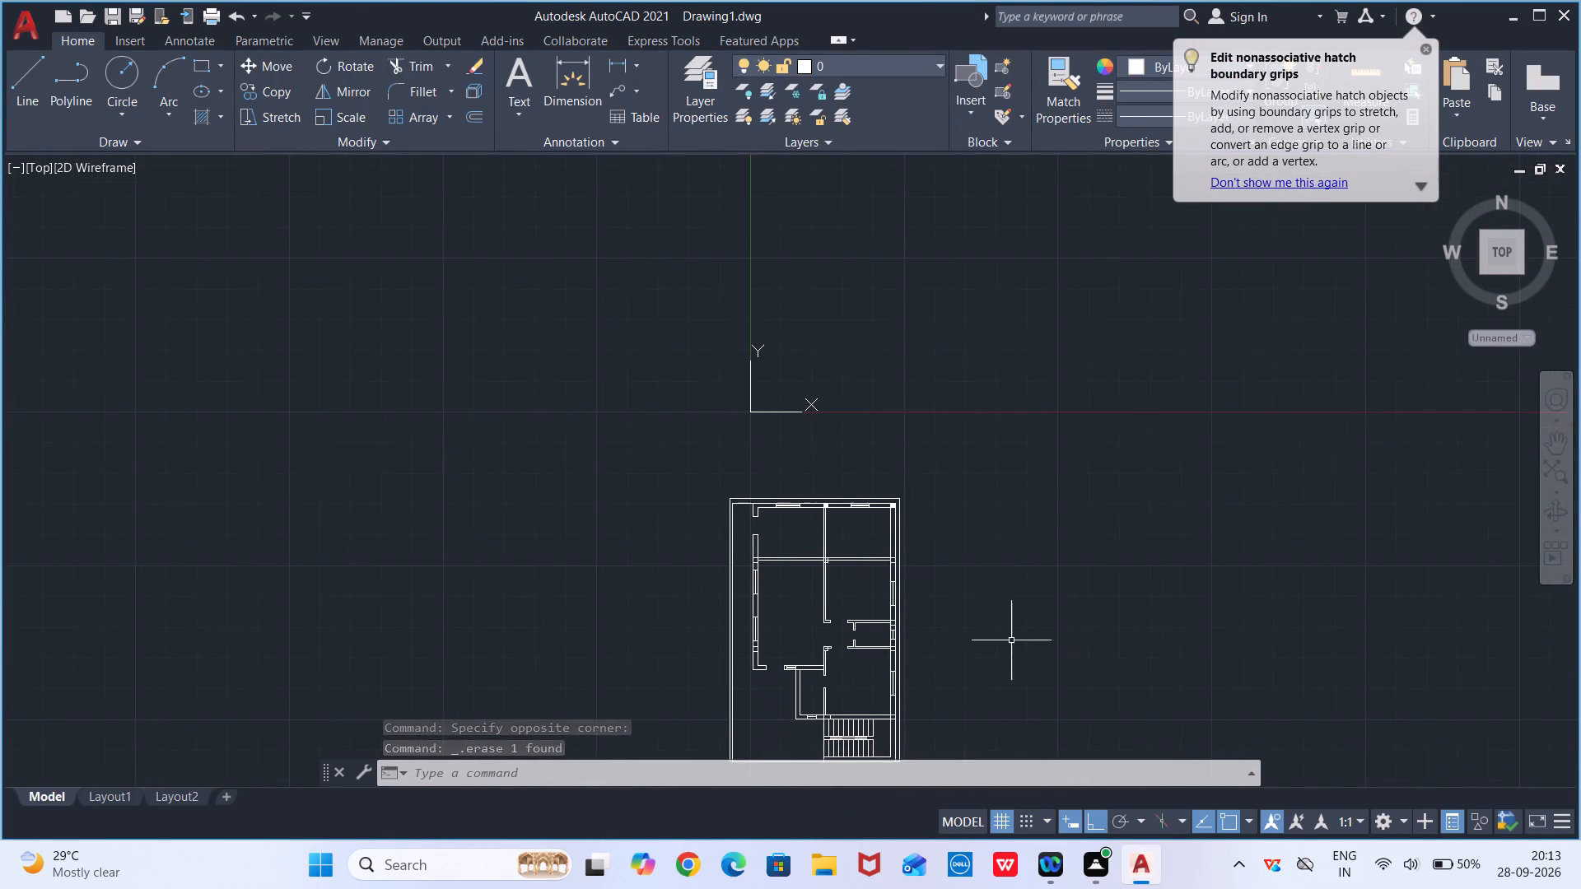
scroll(722, 527, up, 2)
middle_drag(721, 525, 730, 615)
scroll(770, 569, up, 1)
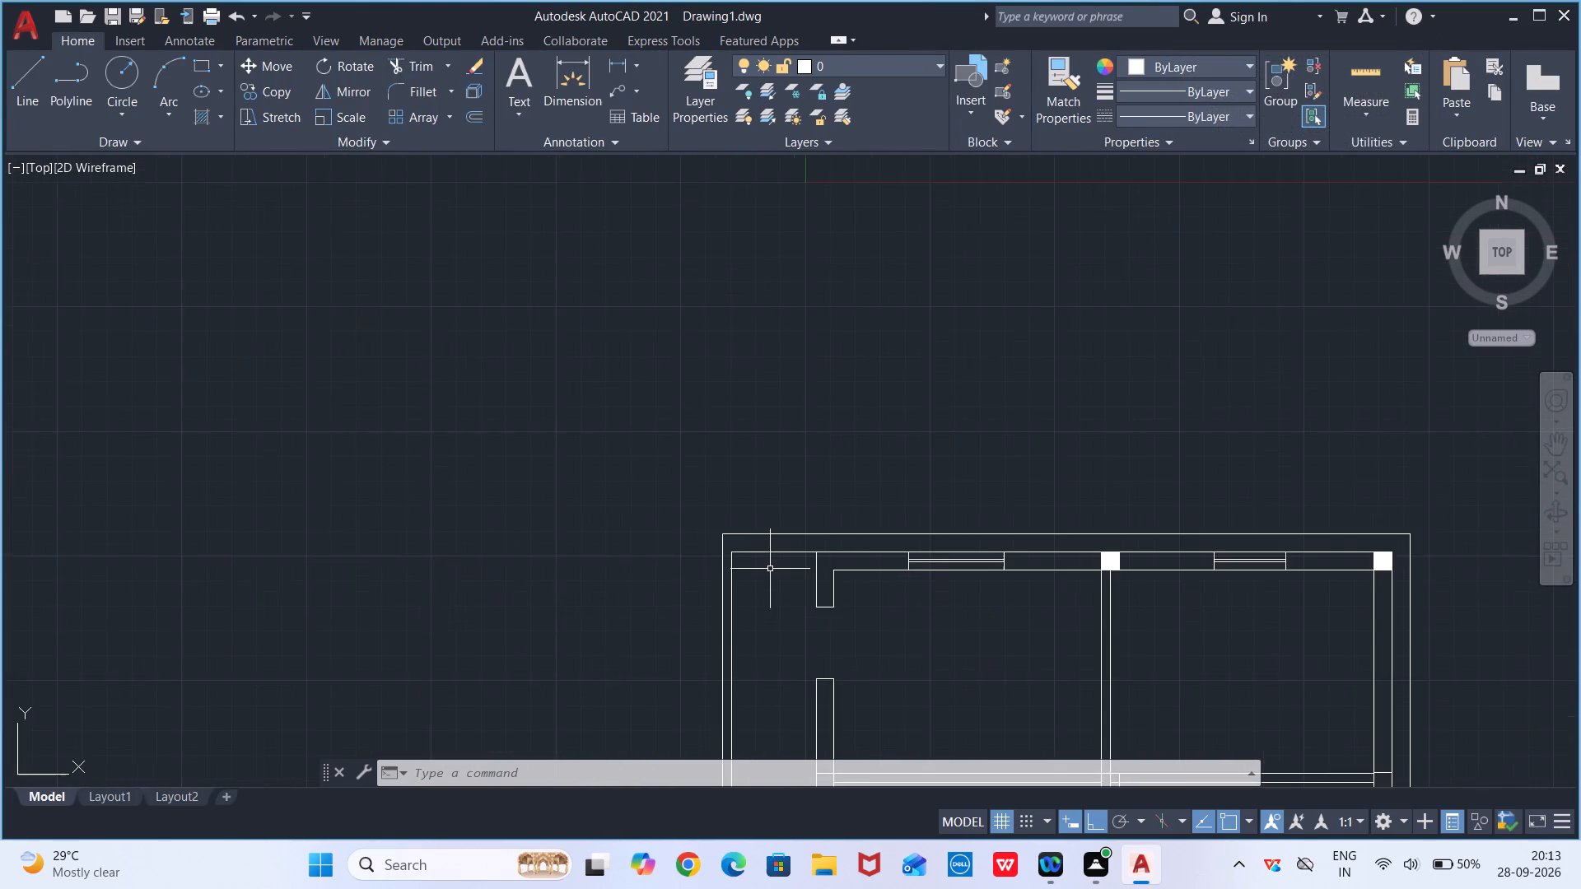
scroll(771, 569, up, 1)
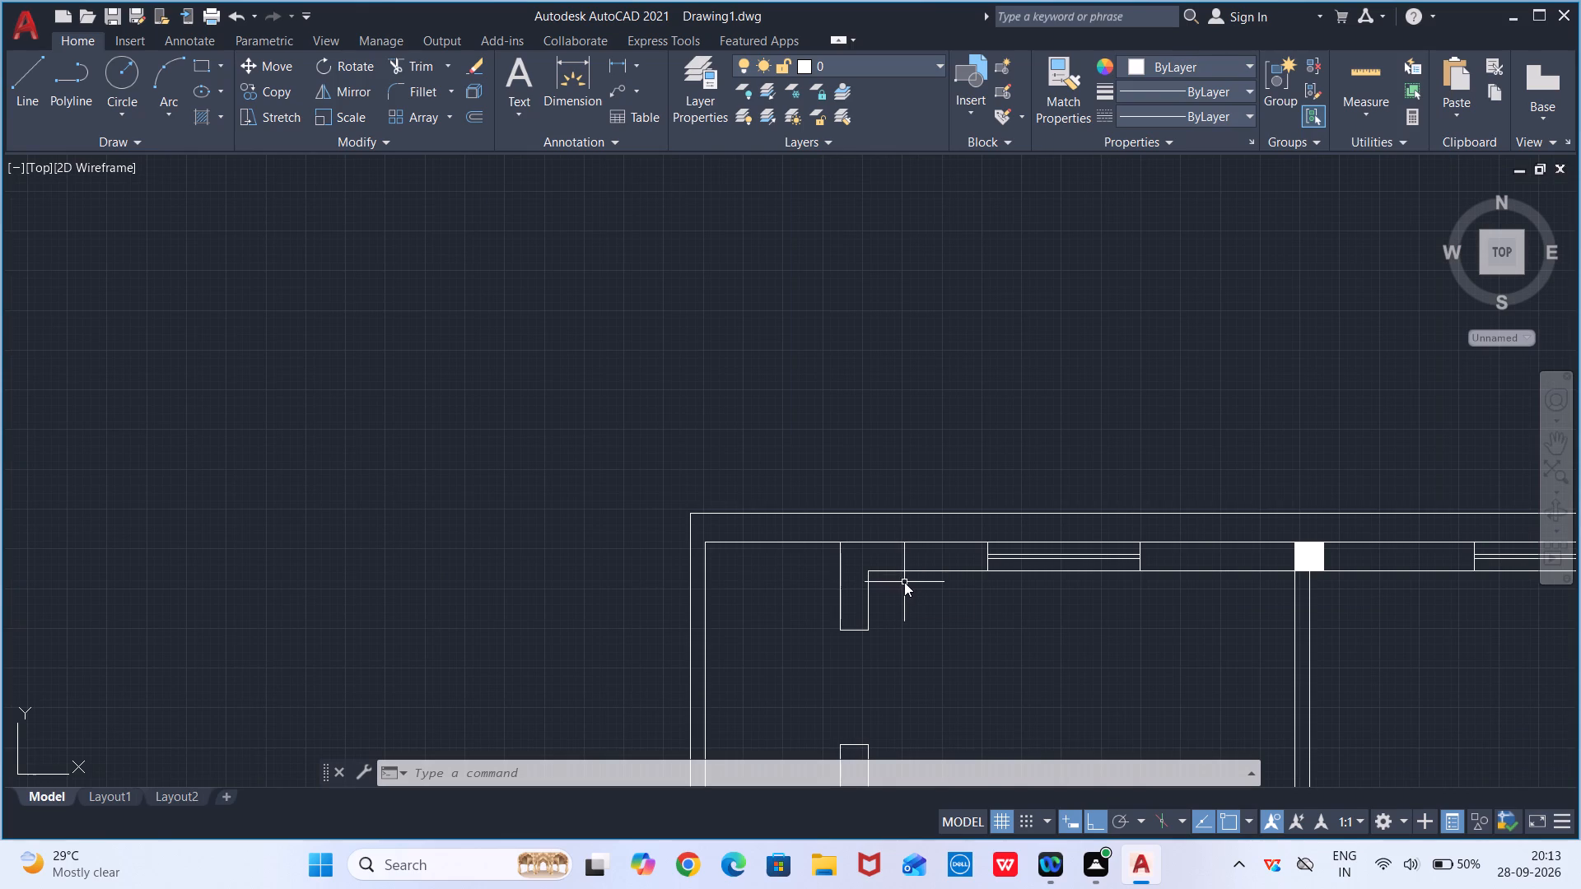
key(l)
key(Return)
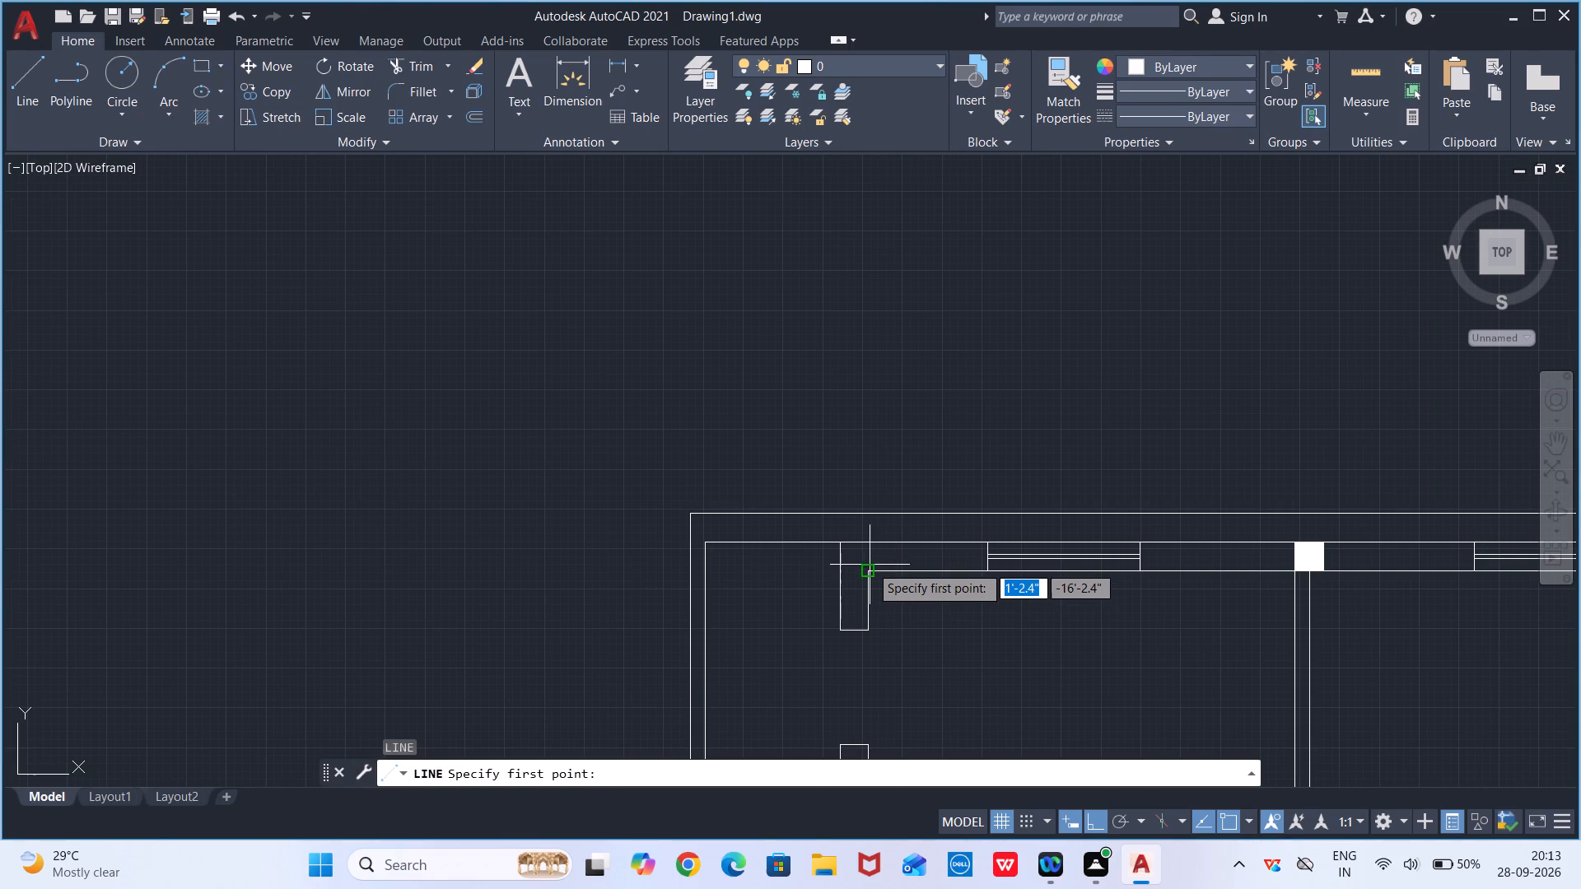
click(870, 569)
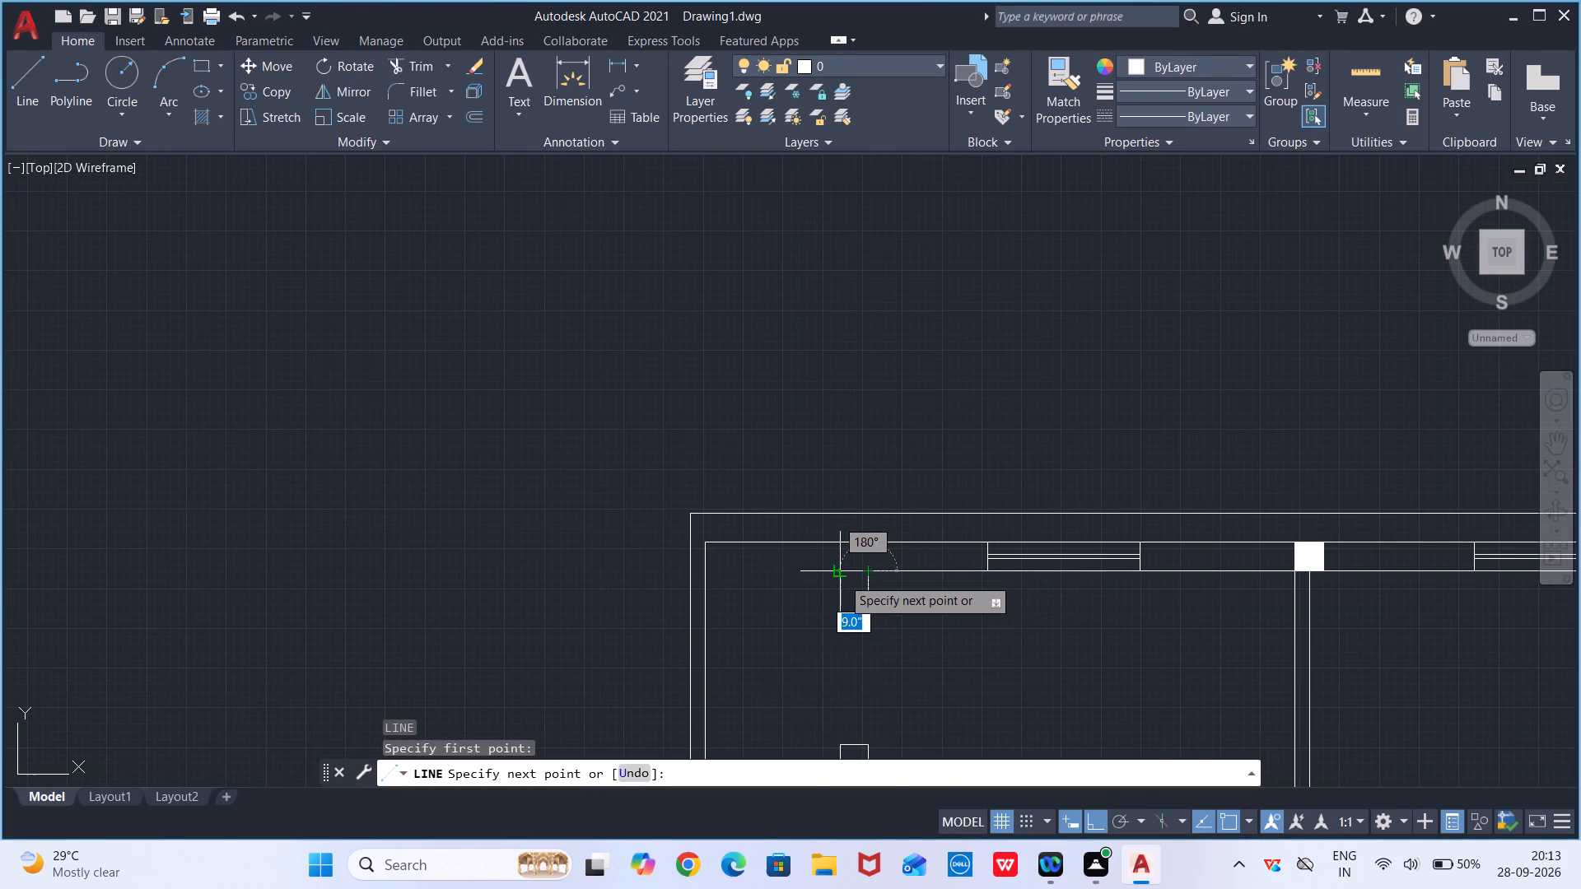
click(842, 573)
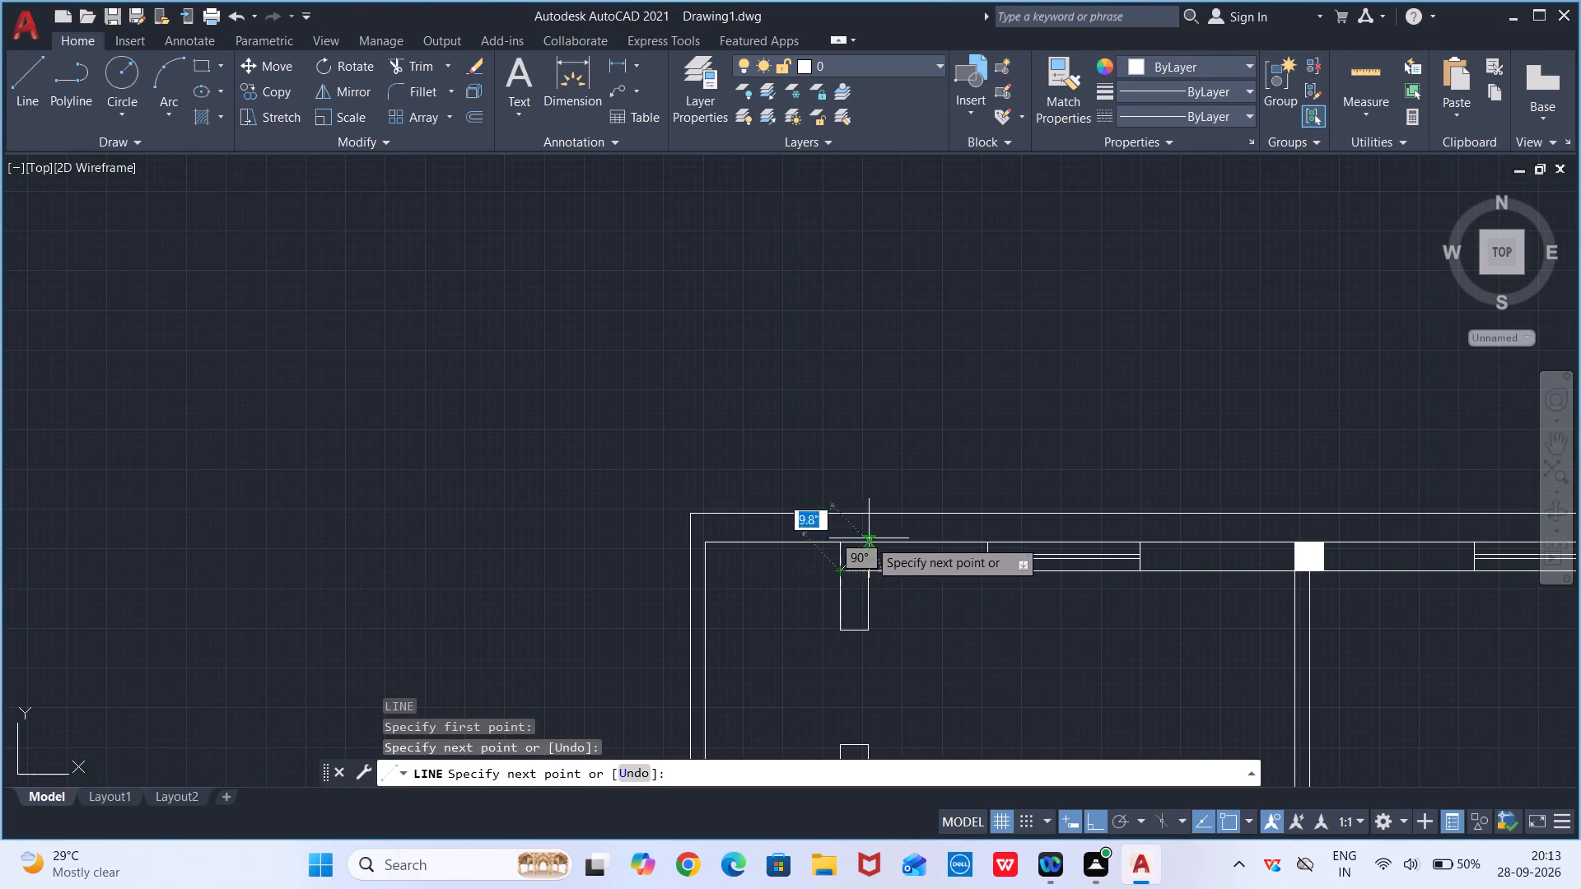
click(869, 566)
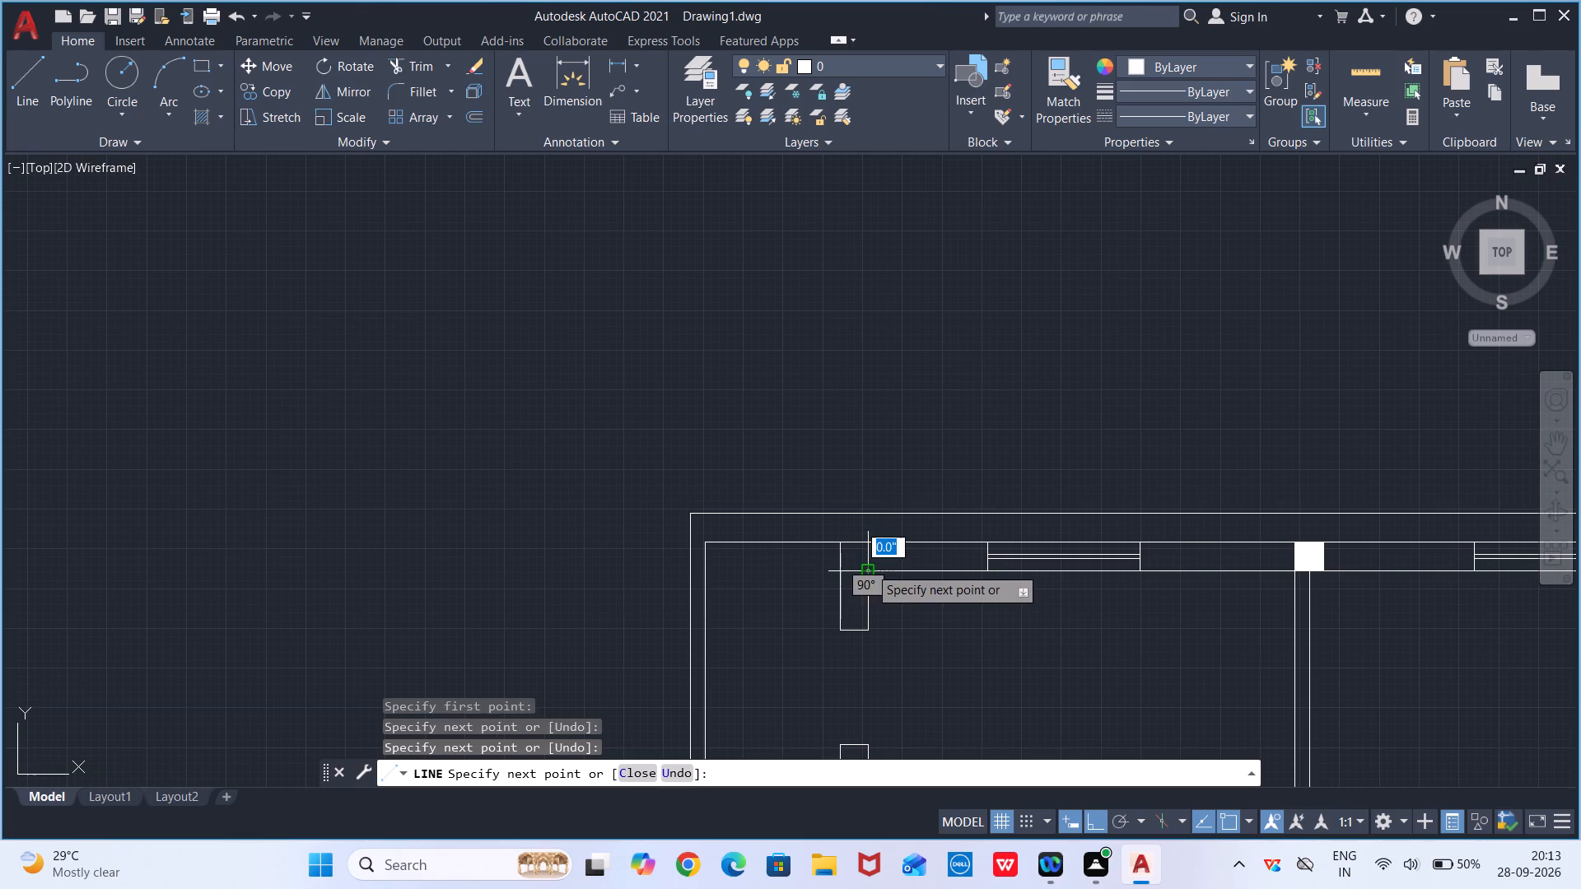
click(874, 538)
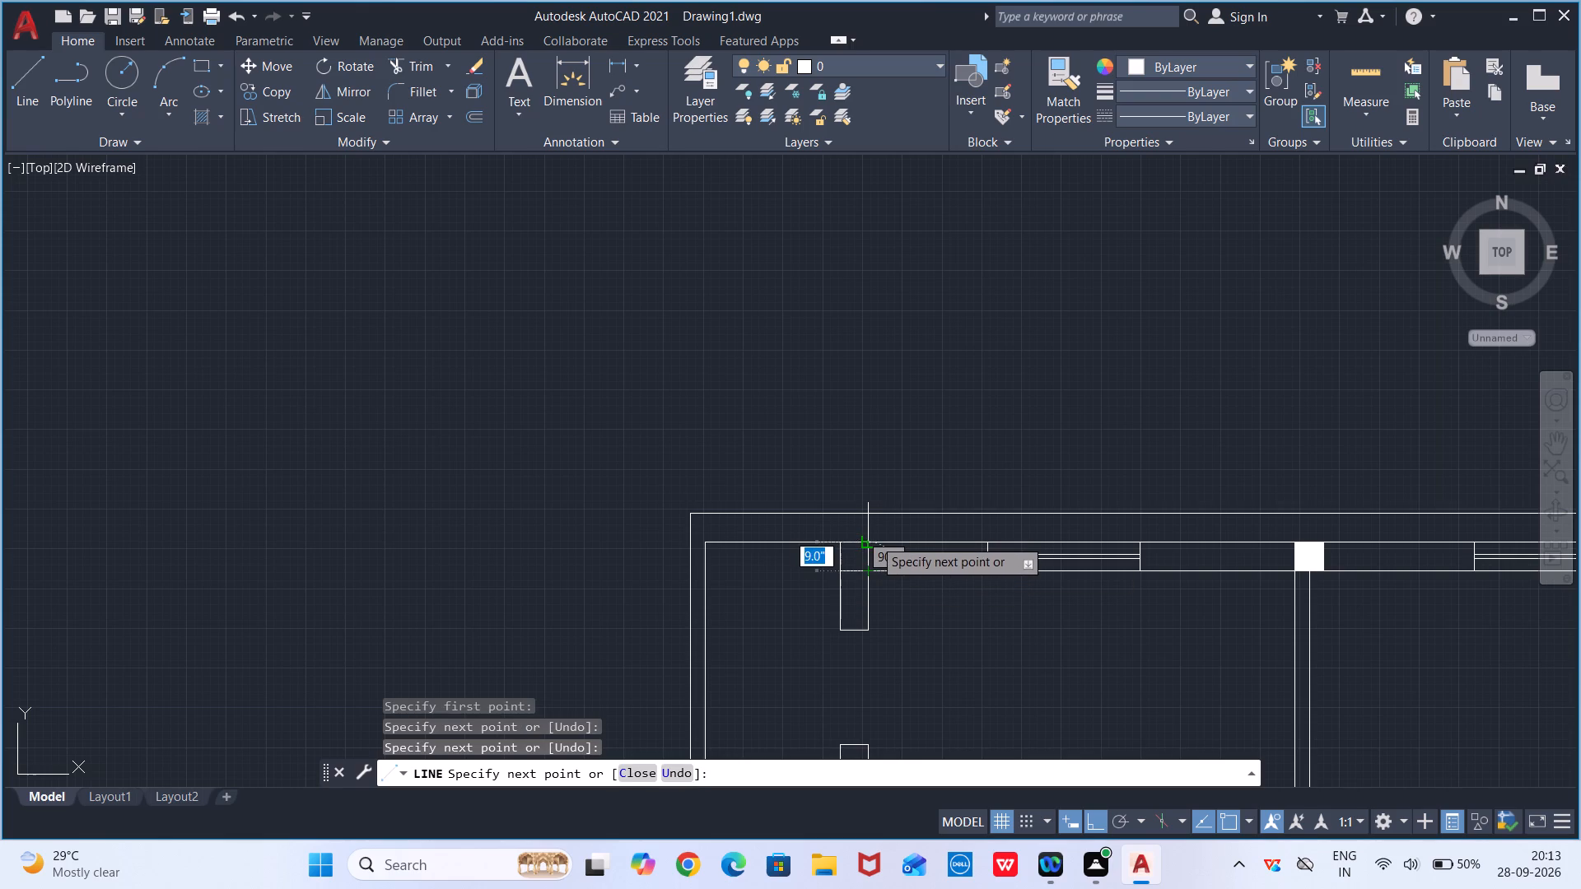
key(Escape)
Hatch the square column at the house's top-left wall corner with the SOLID pattern.
key(h)
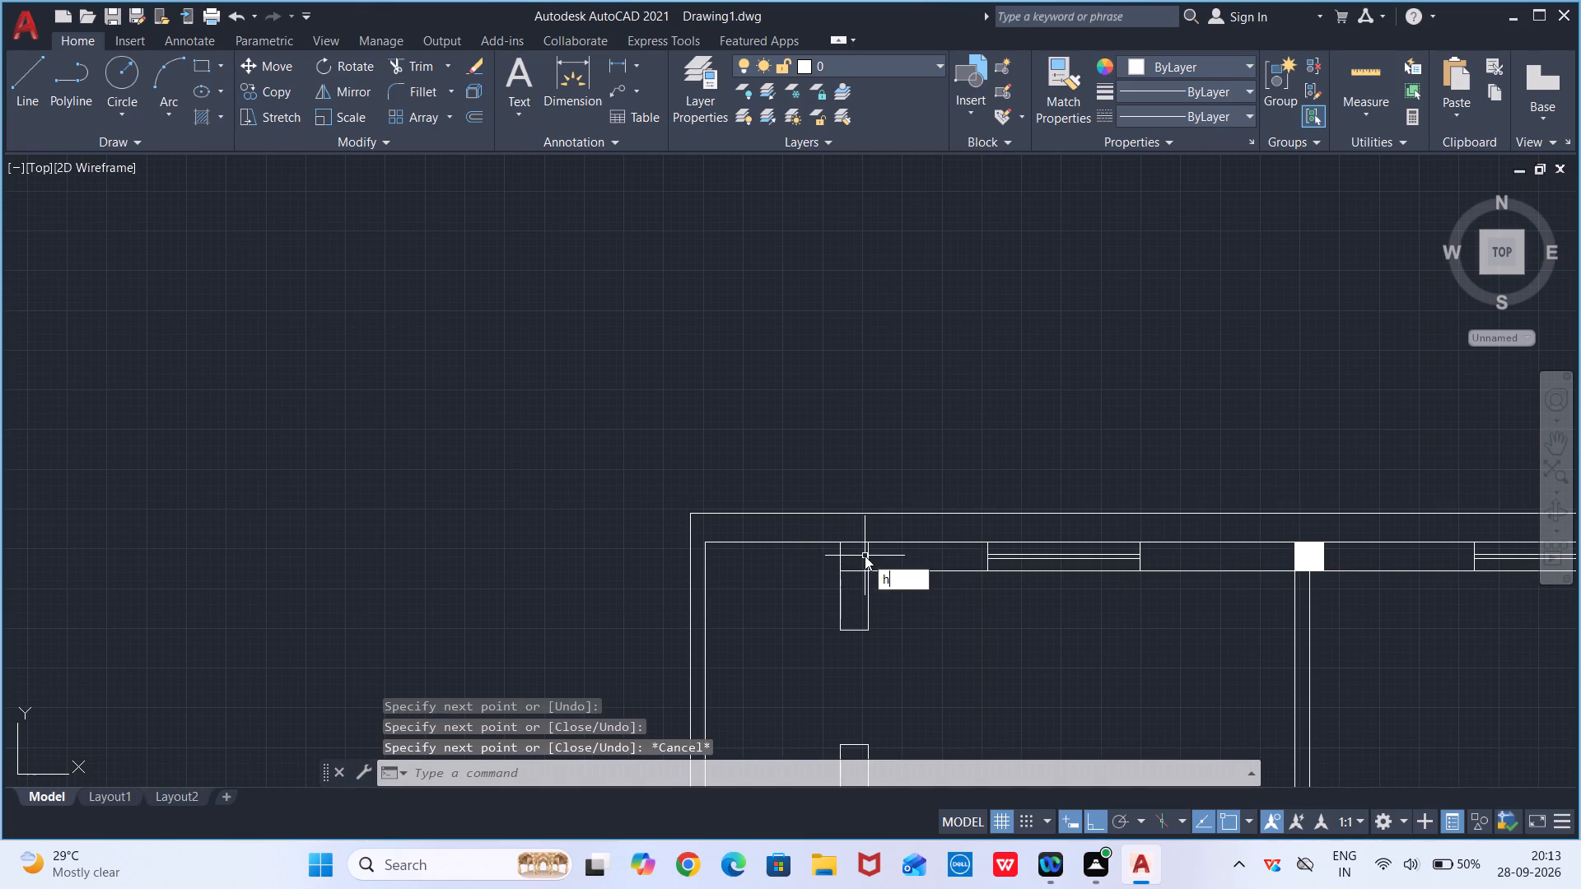
key(Return)
click(860, 557)
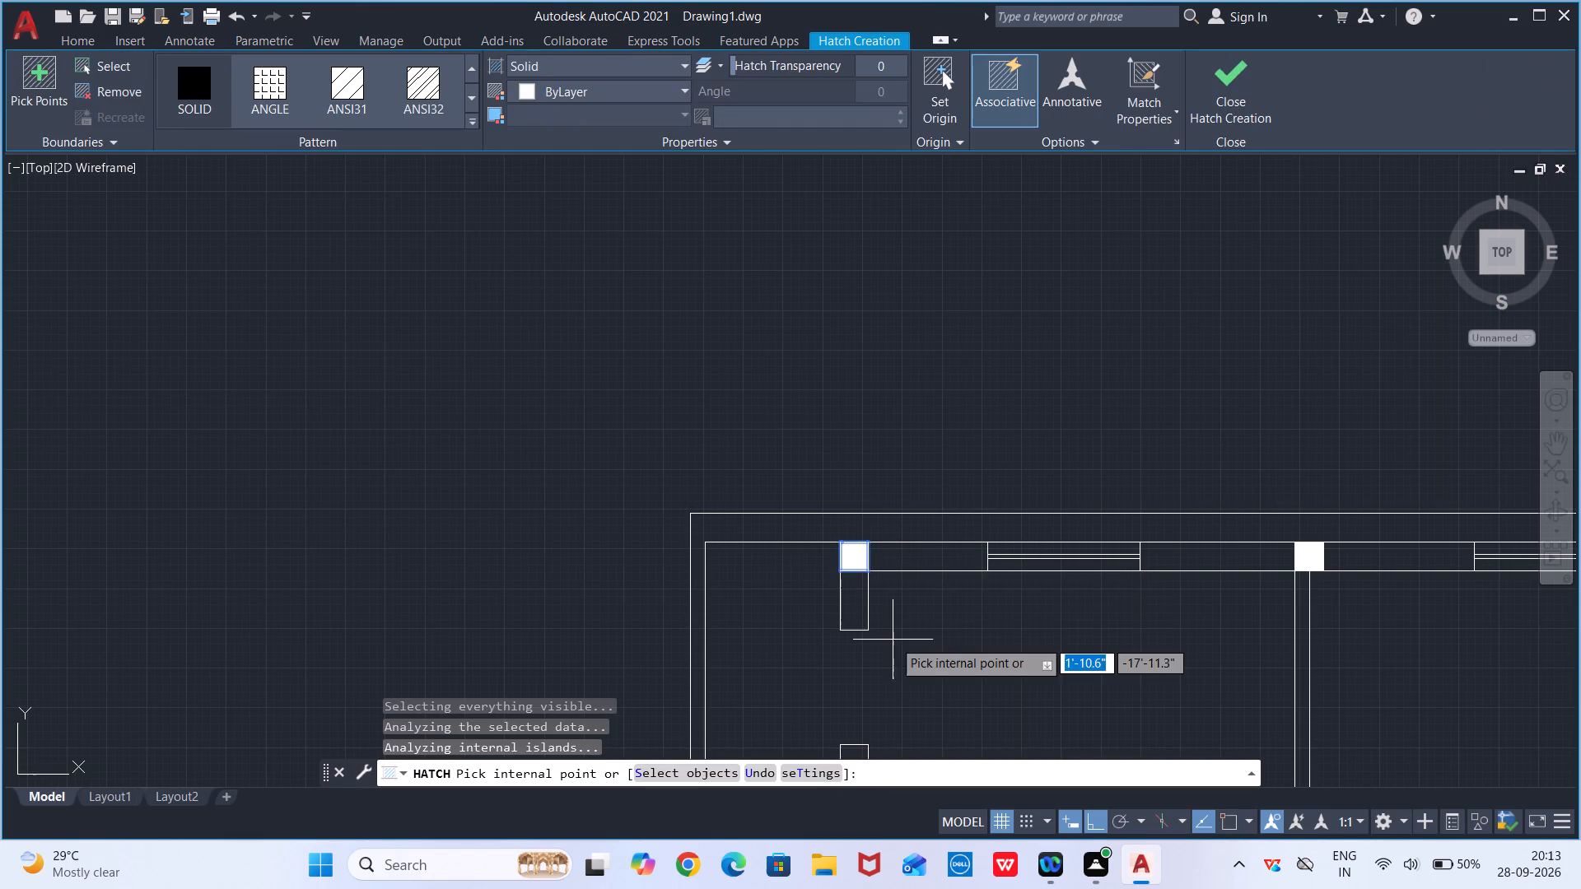
Fill the three columns along the house's upper cross wall with SOLID hatch, including all parts of the centre column.
scroll(890, 640, down, 1)
middle_drag(890, 635, 887, 456)
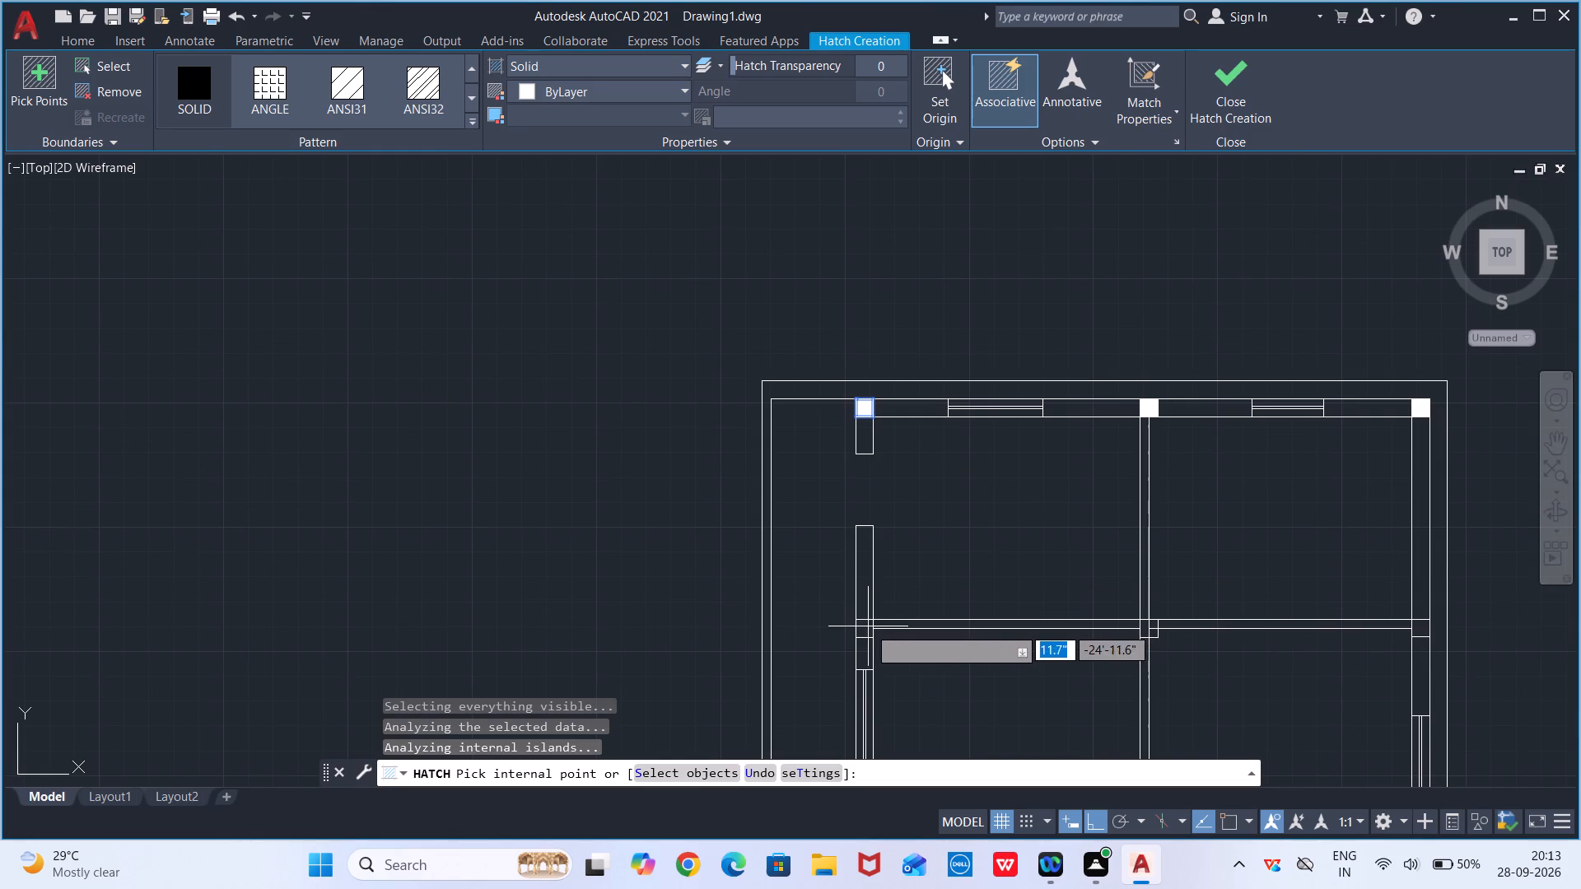
click(862, 626)
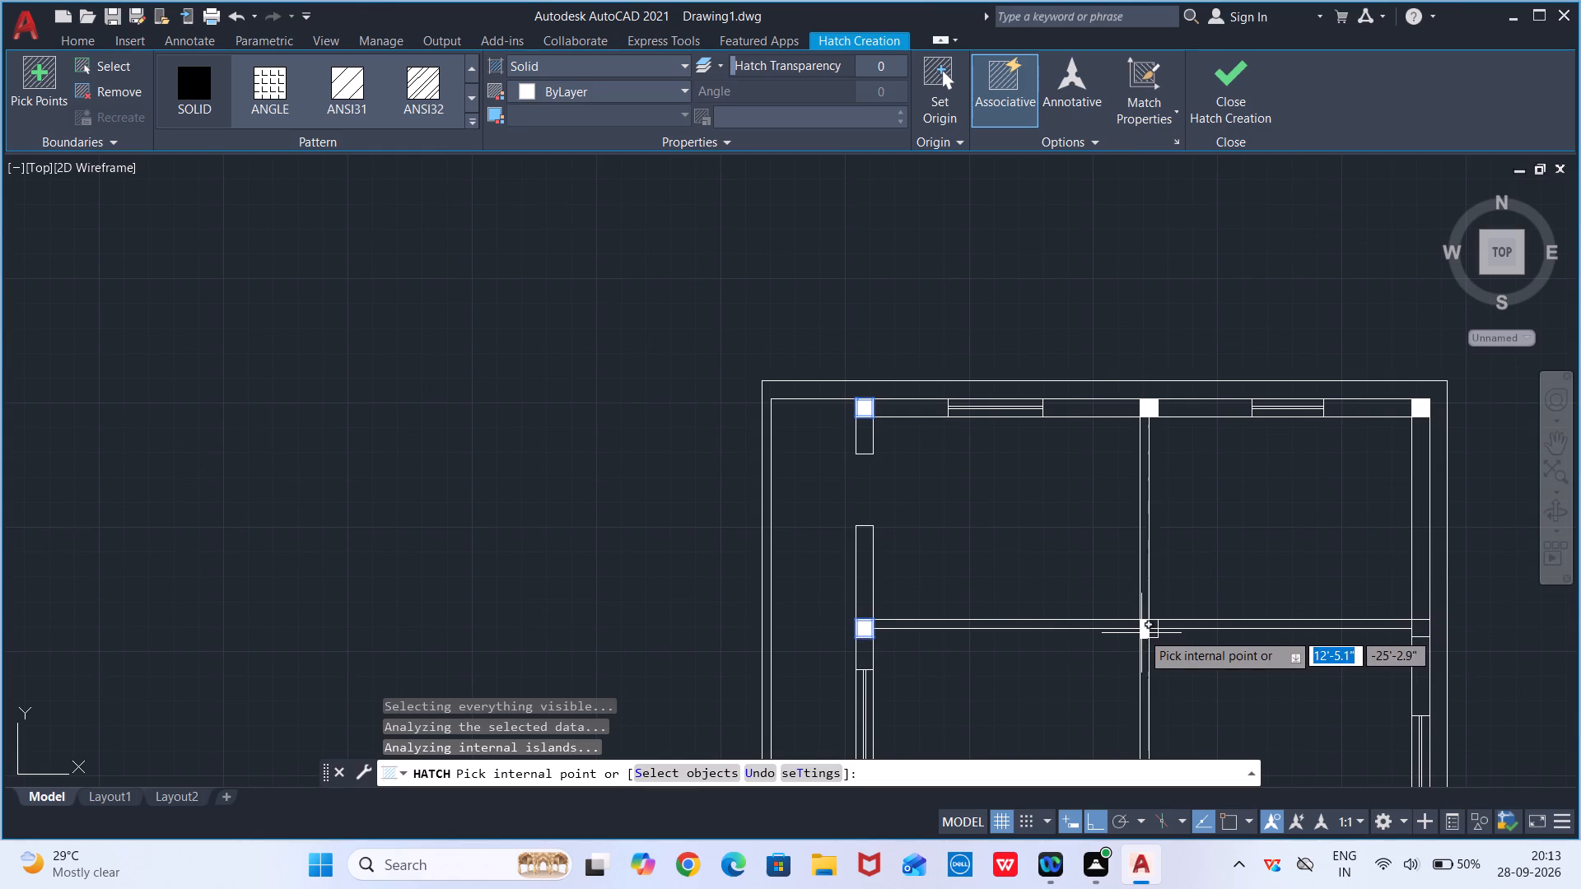
click(1147, 628)
click(1154, 626)
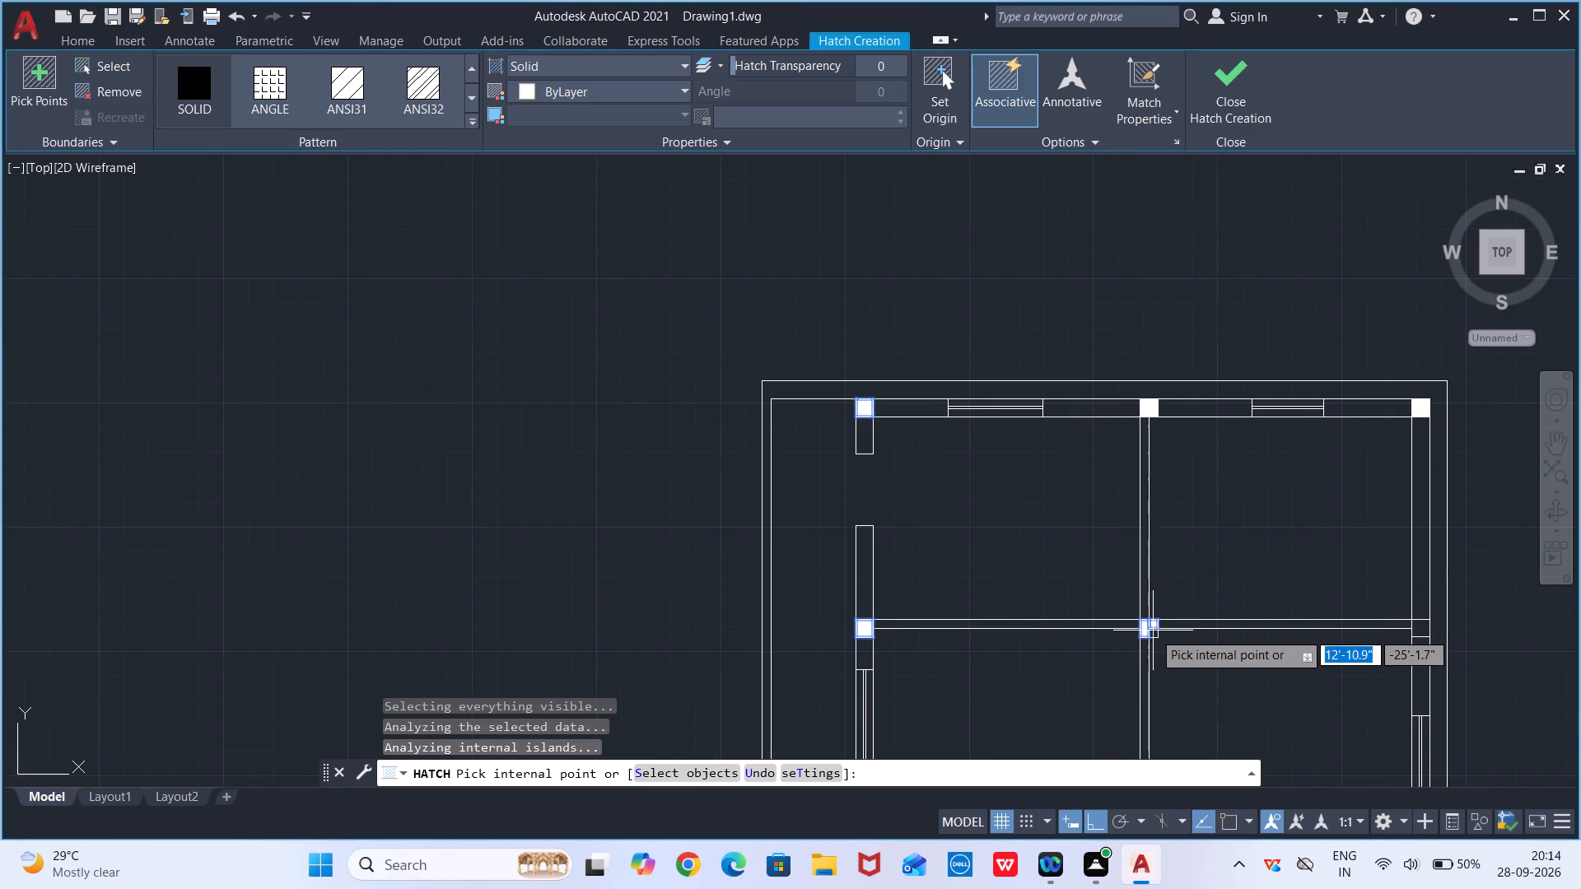
click(1153, 637)
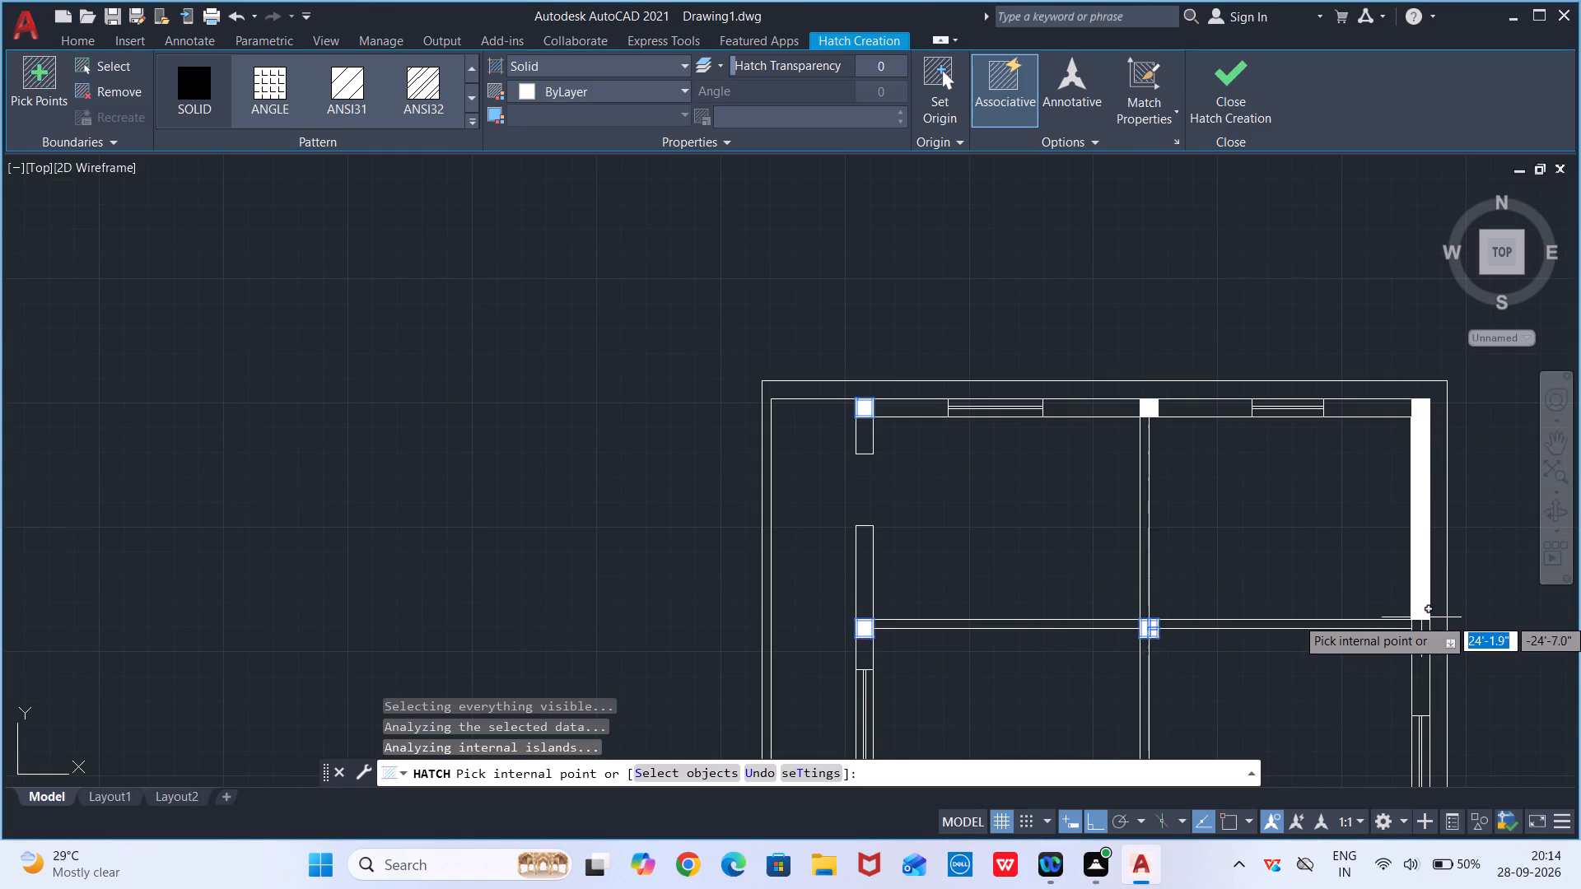
click(1423, 626)
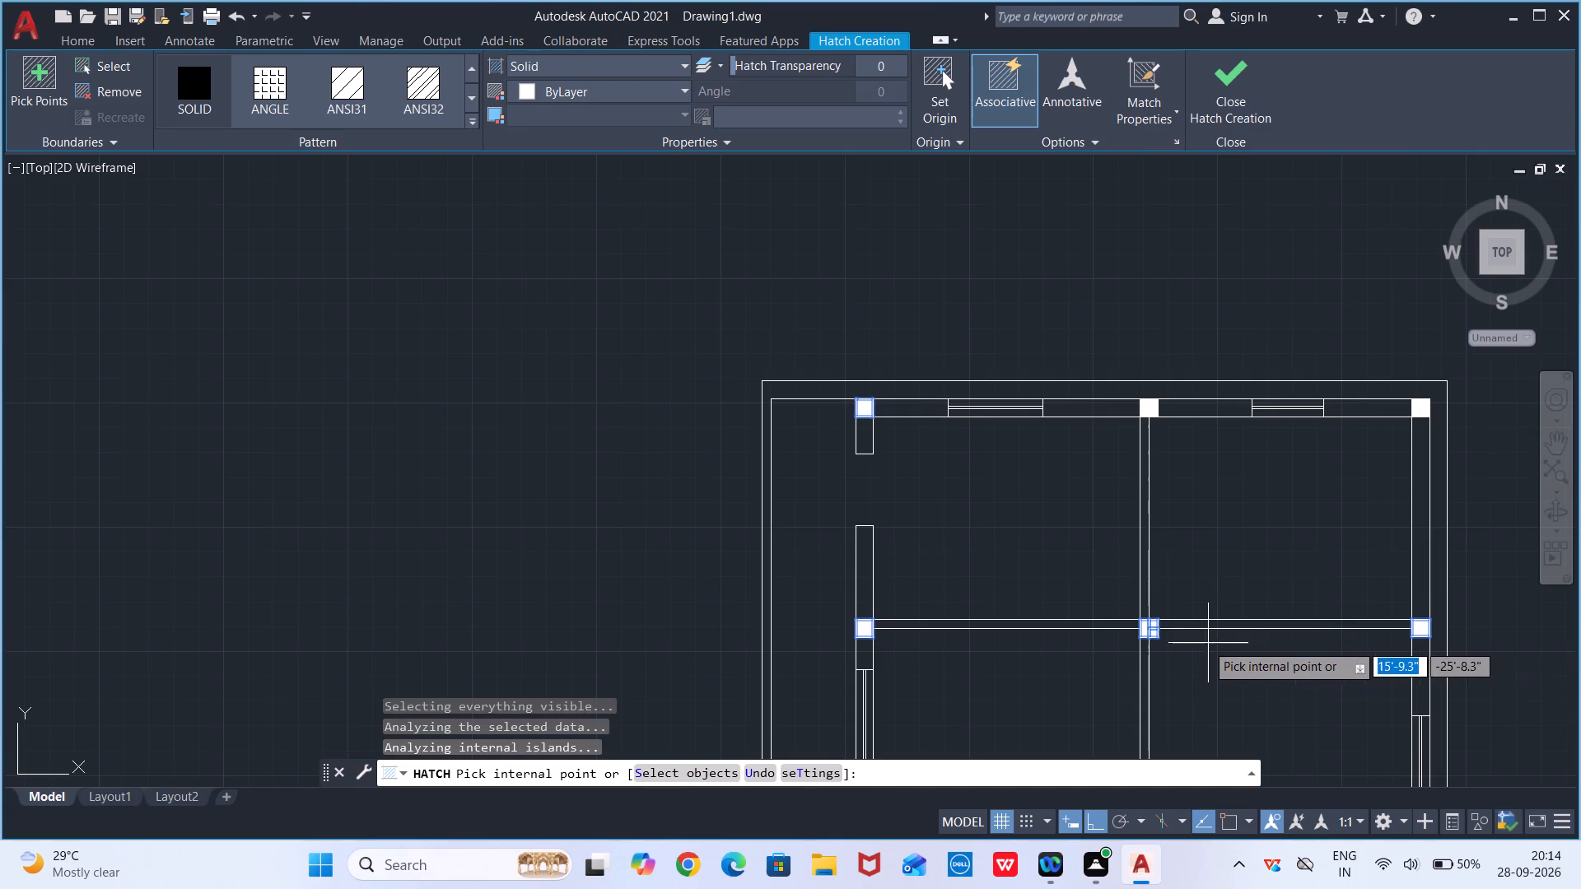
Fill the three remaining columns down the house's right outer wall with SOLID hatch, ending at the corner by the stairs.
scroll(1196, 643, up, 2)
scroll(1105, 577, up, 2)
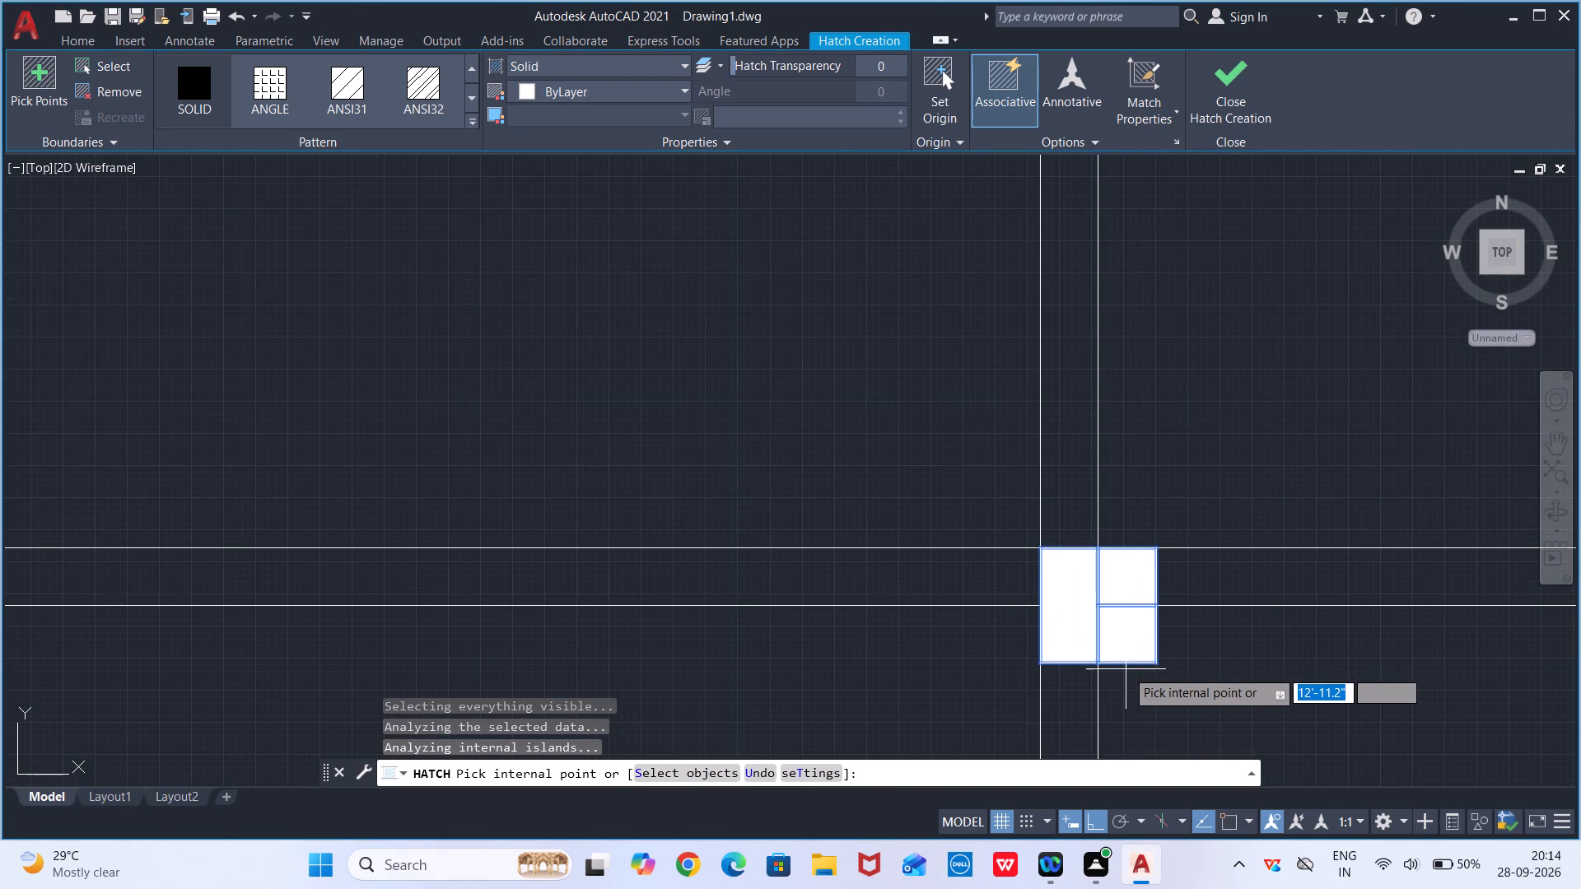
middle_drag(1126, 668, 1084, 477)
scroll(1090, 471, down, 5)
middle_drag(1193, 578, 1092, 415)
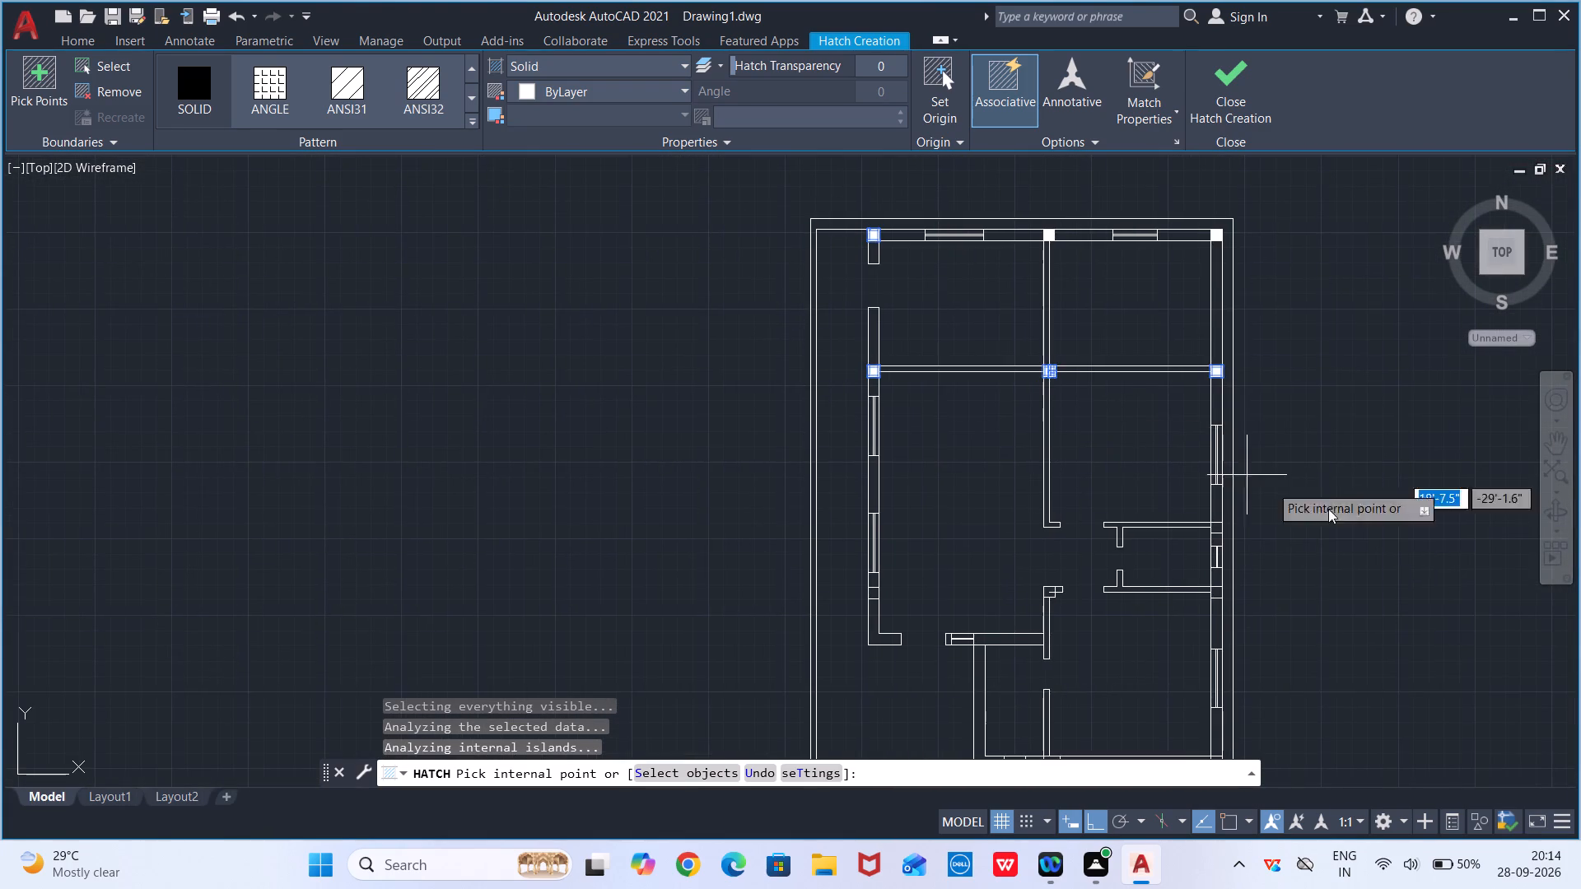
scroll(1287, 538, up, 1)
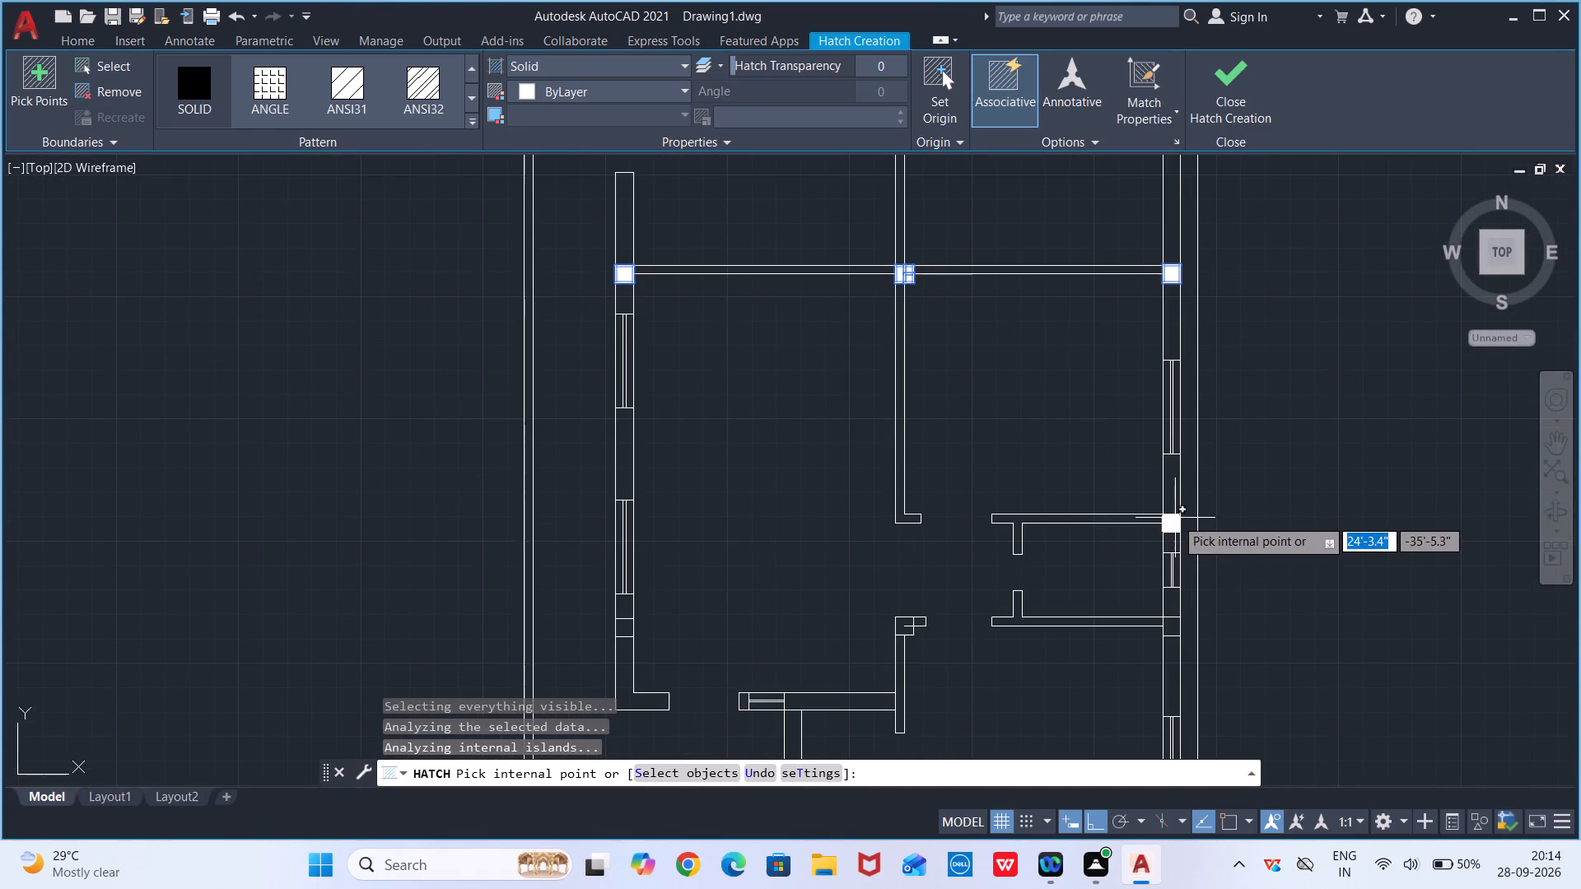
click(1176, 516)
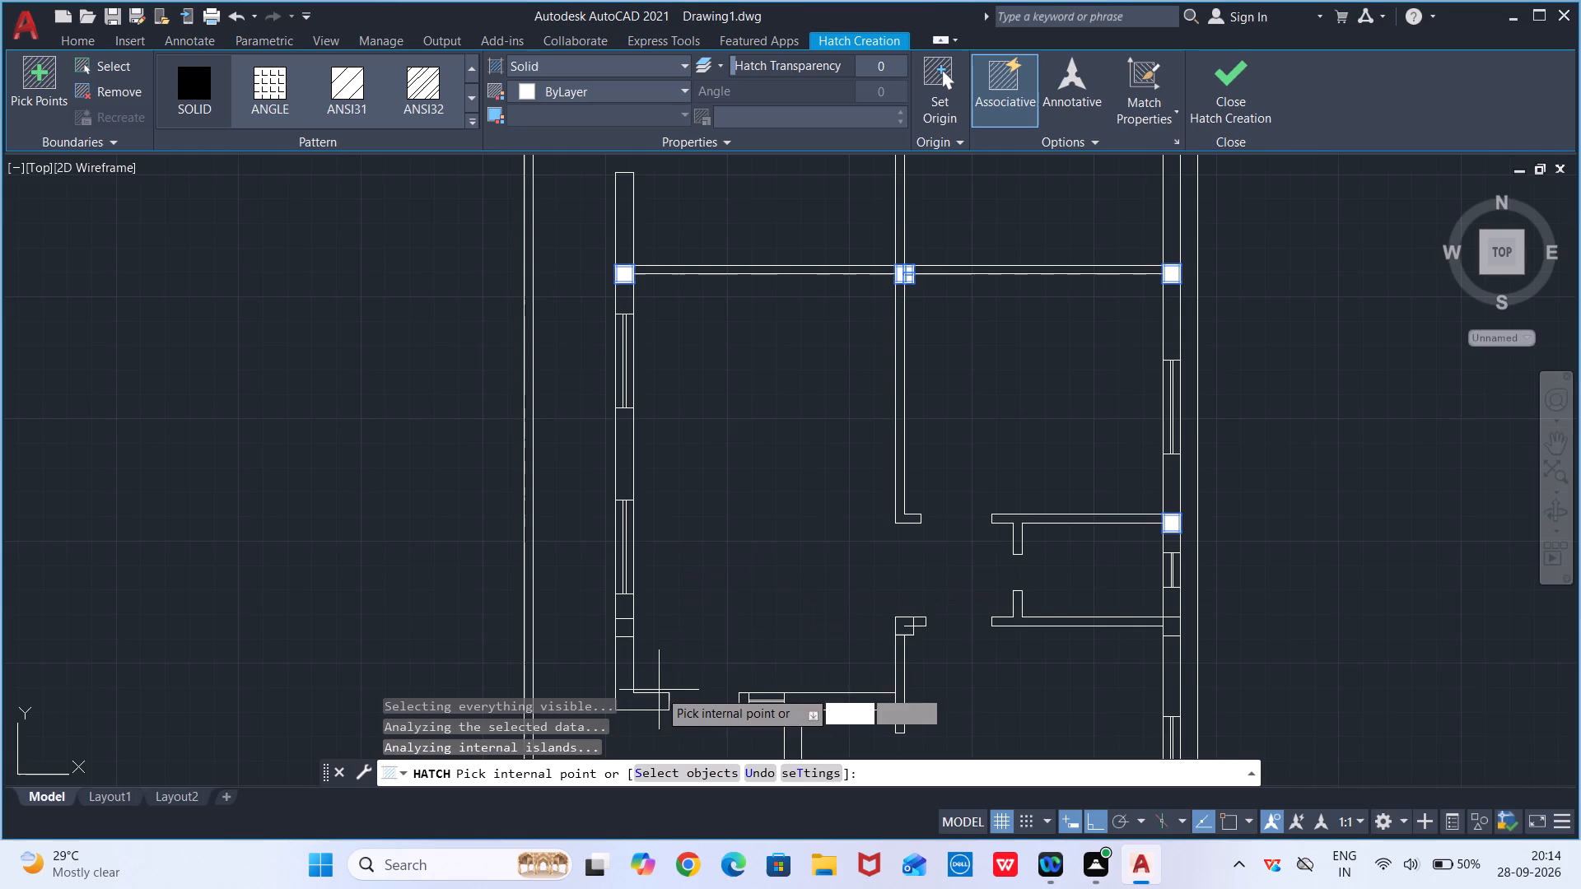
middle_drag(717, 665, 823, 530)
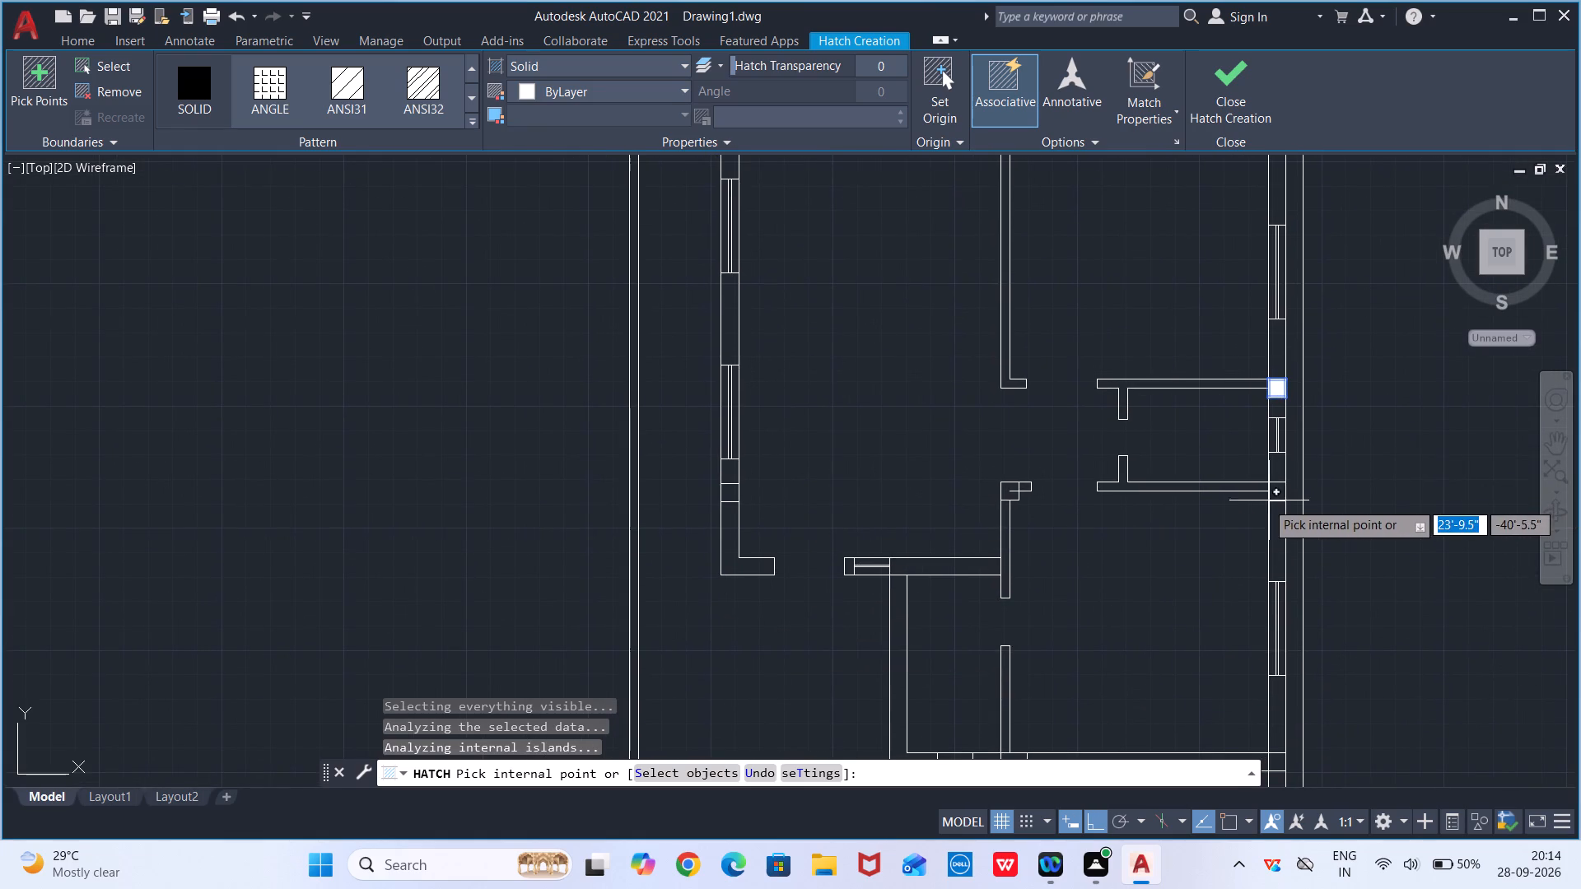
click(1282, 491)
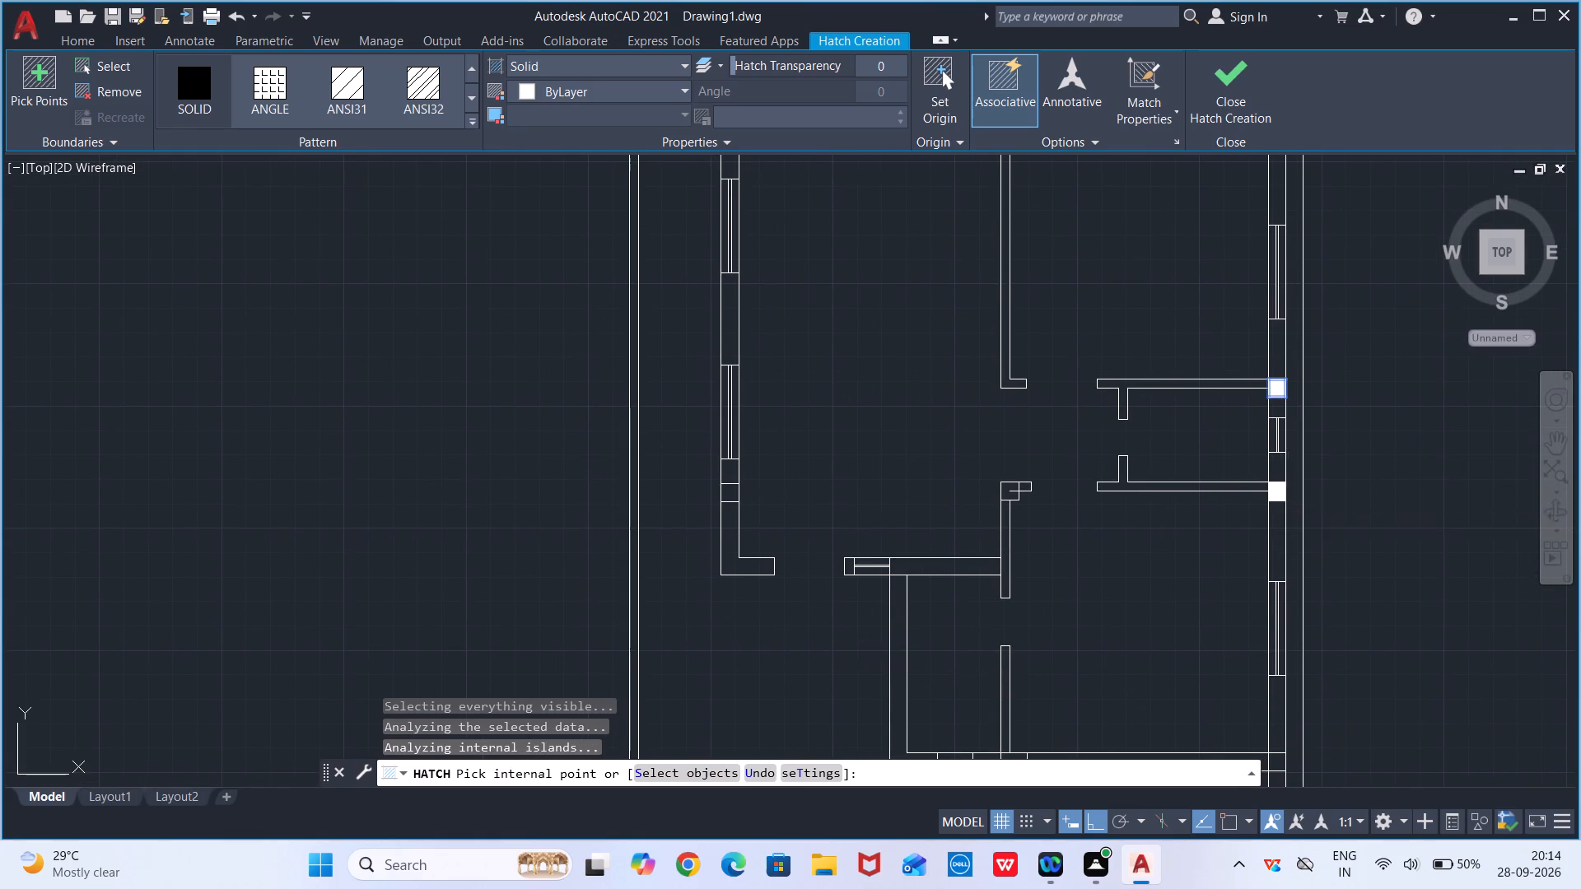
middle_drag(1282, 538, 1243, 429)
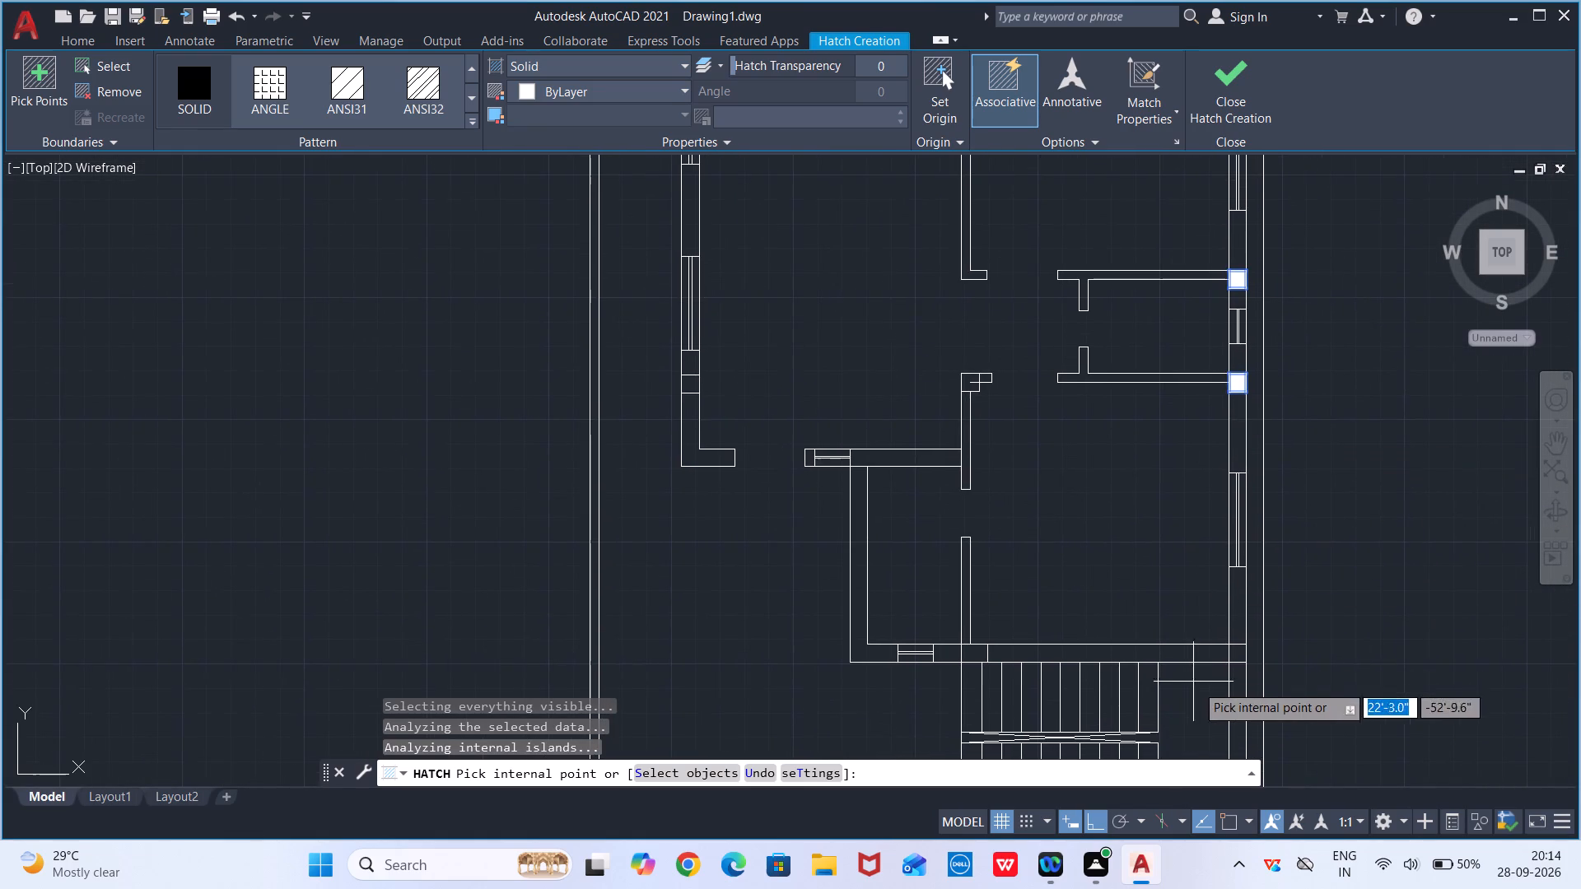
click(1233, 652)
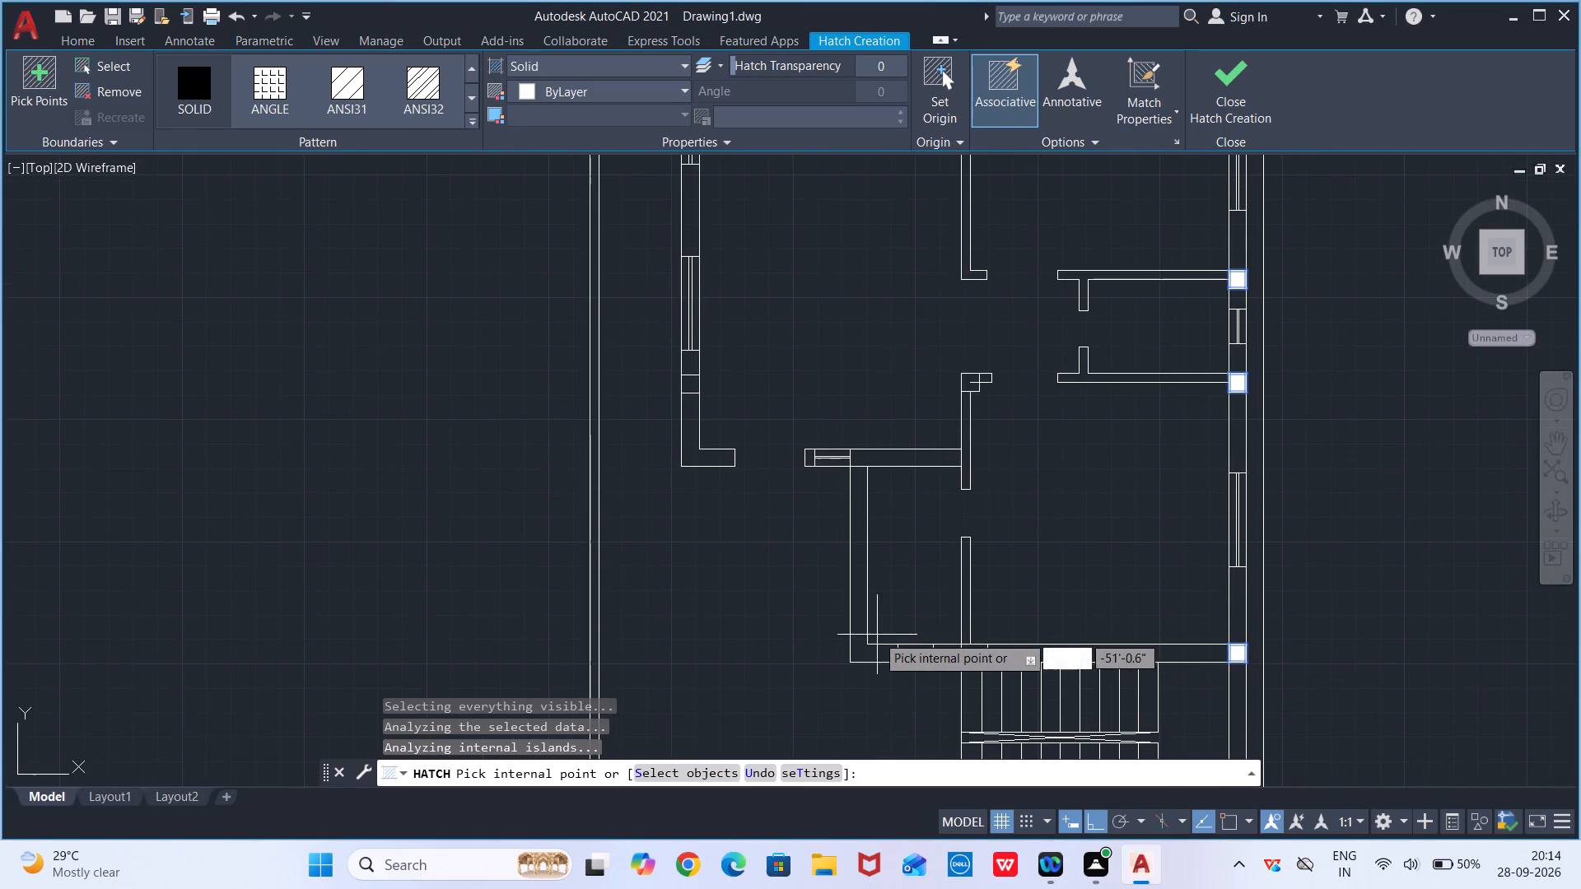
Fill the column at the stair wall junction, the inner wall-corner column and the lower left-wall column with SOLID hatch.
click(972, 654)
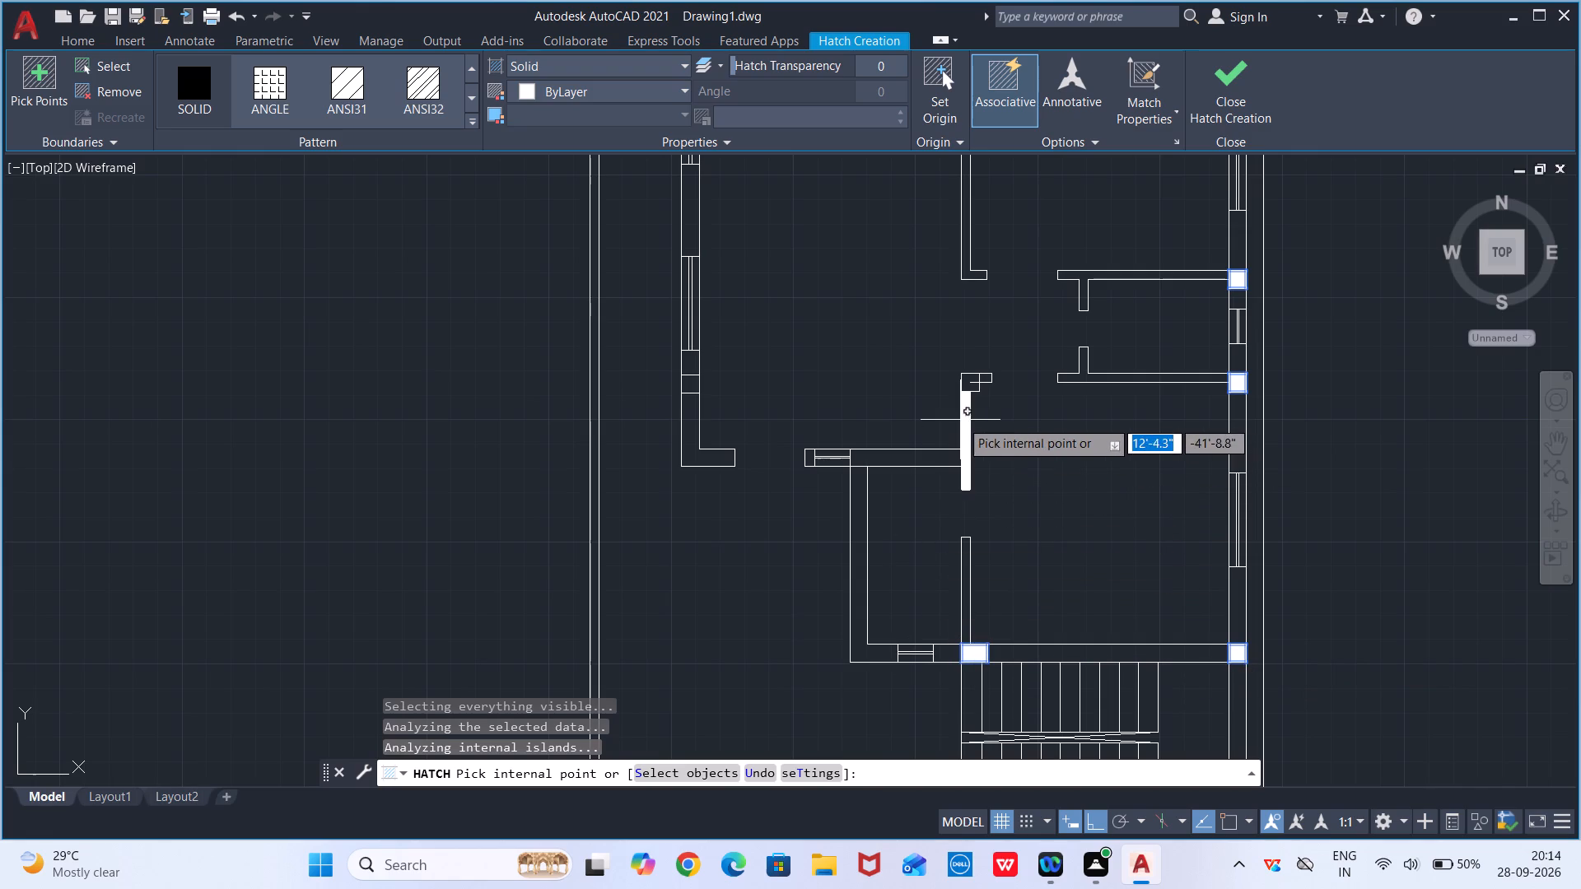
click(967, 378)
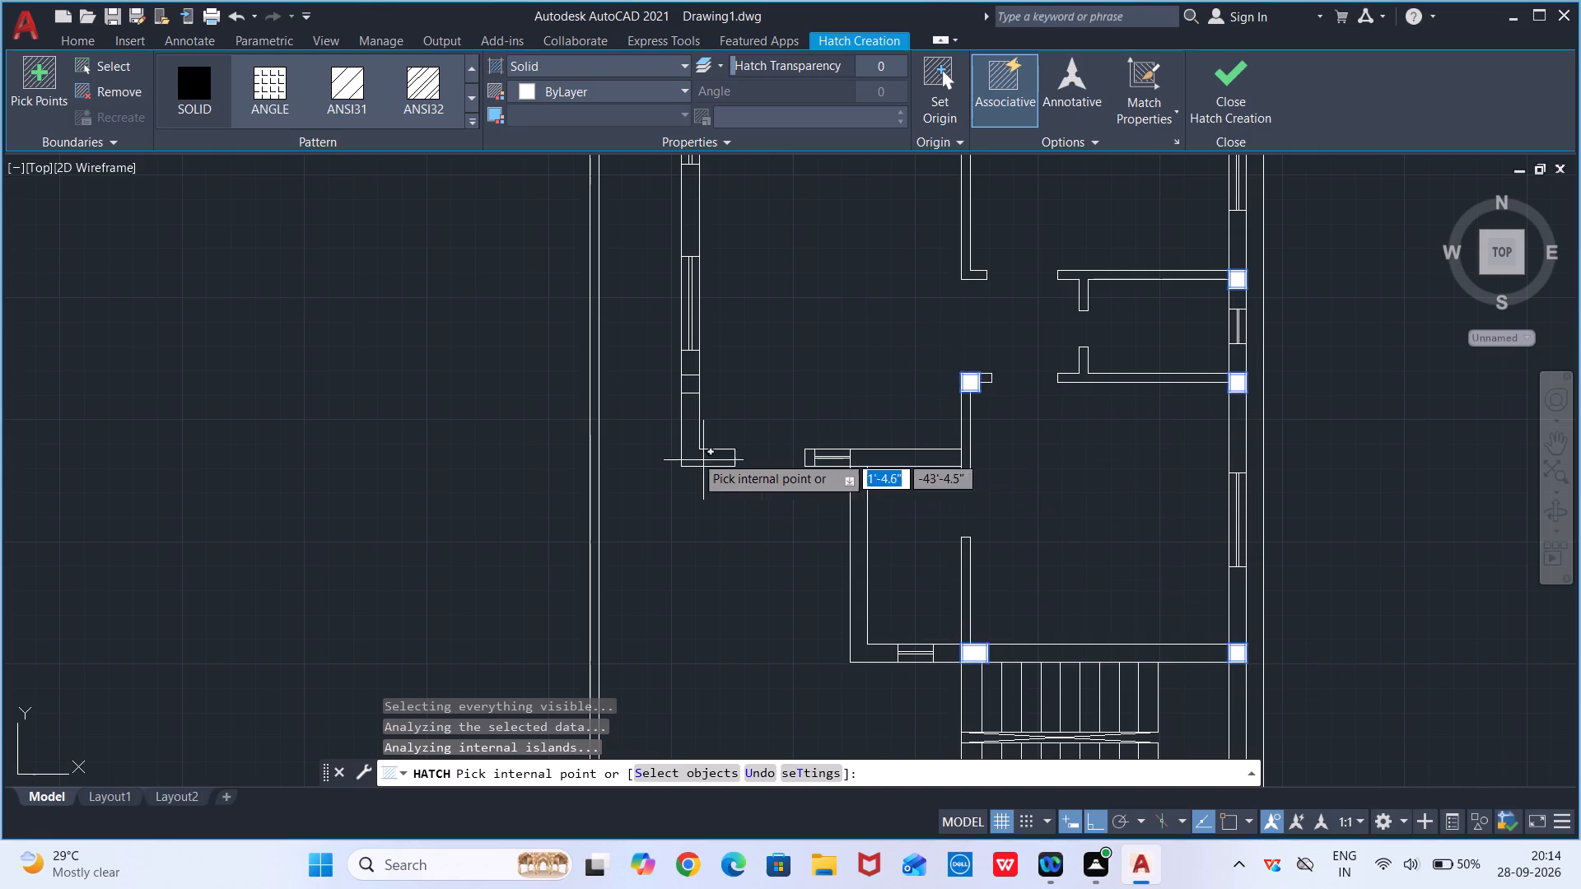
click(692, 387)
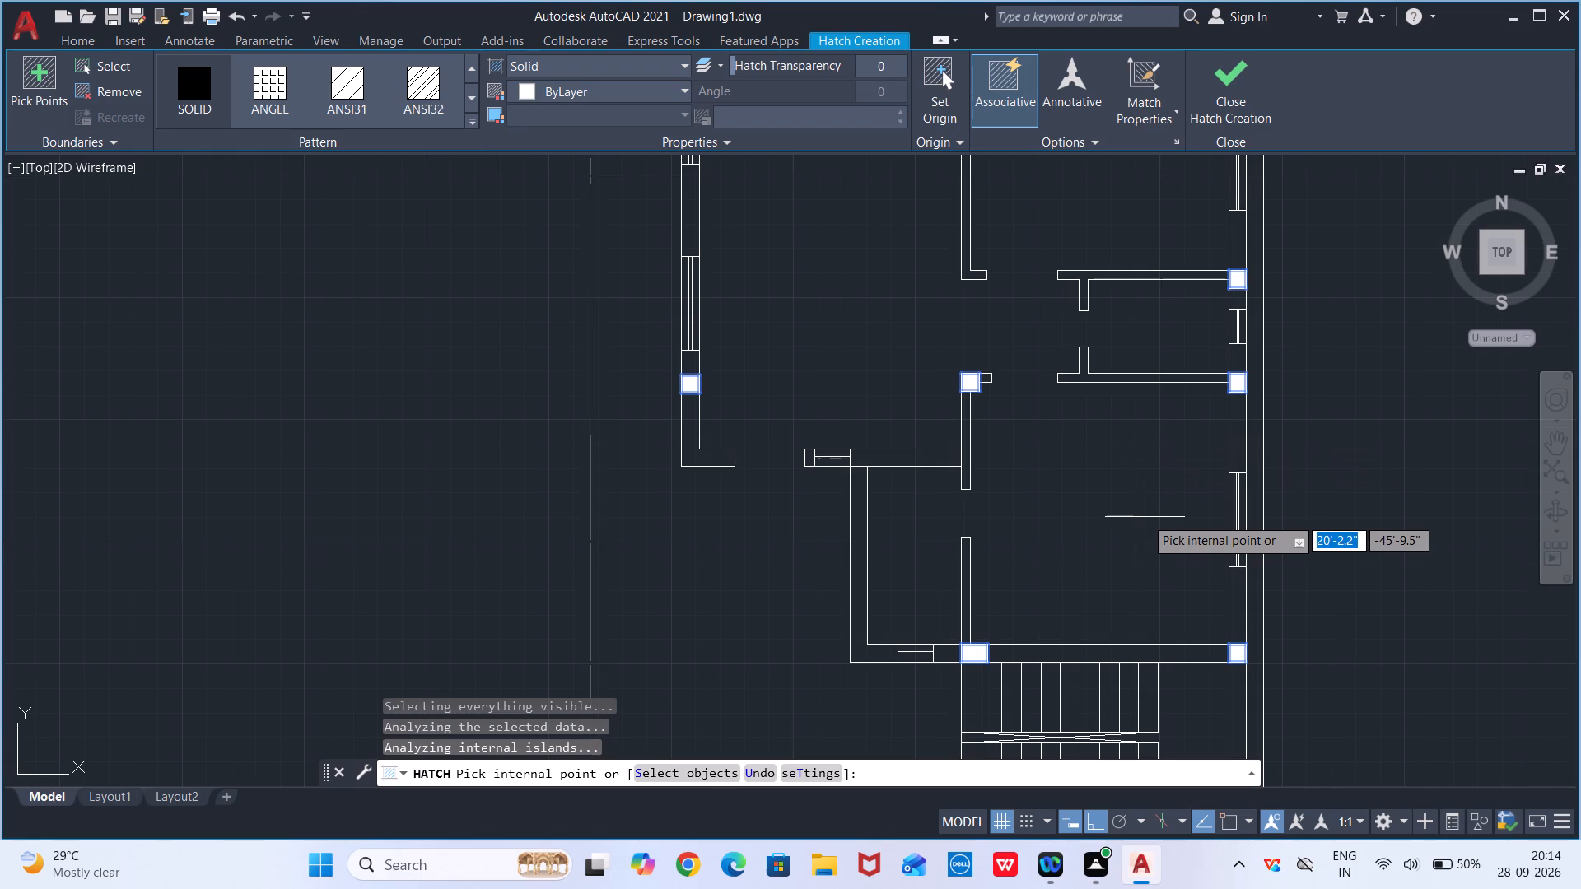
scroll(1121, 489, down, 1)
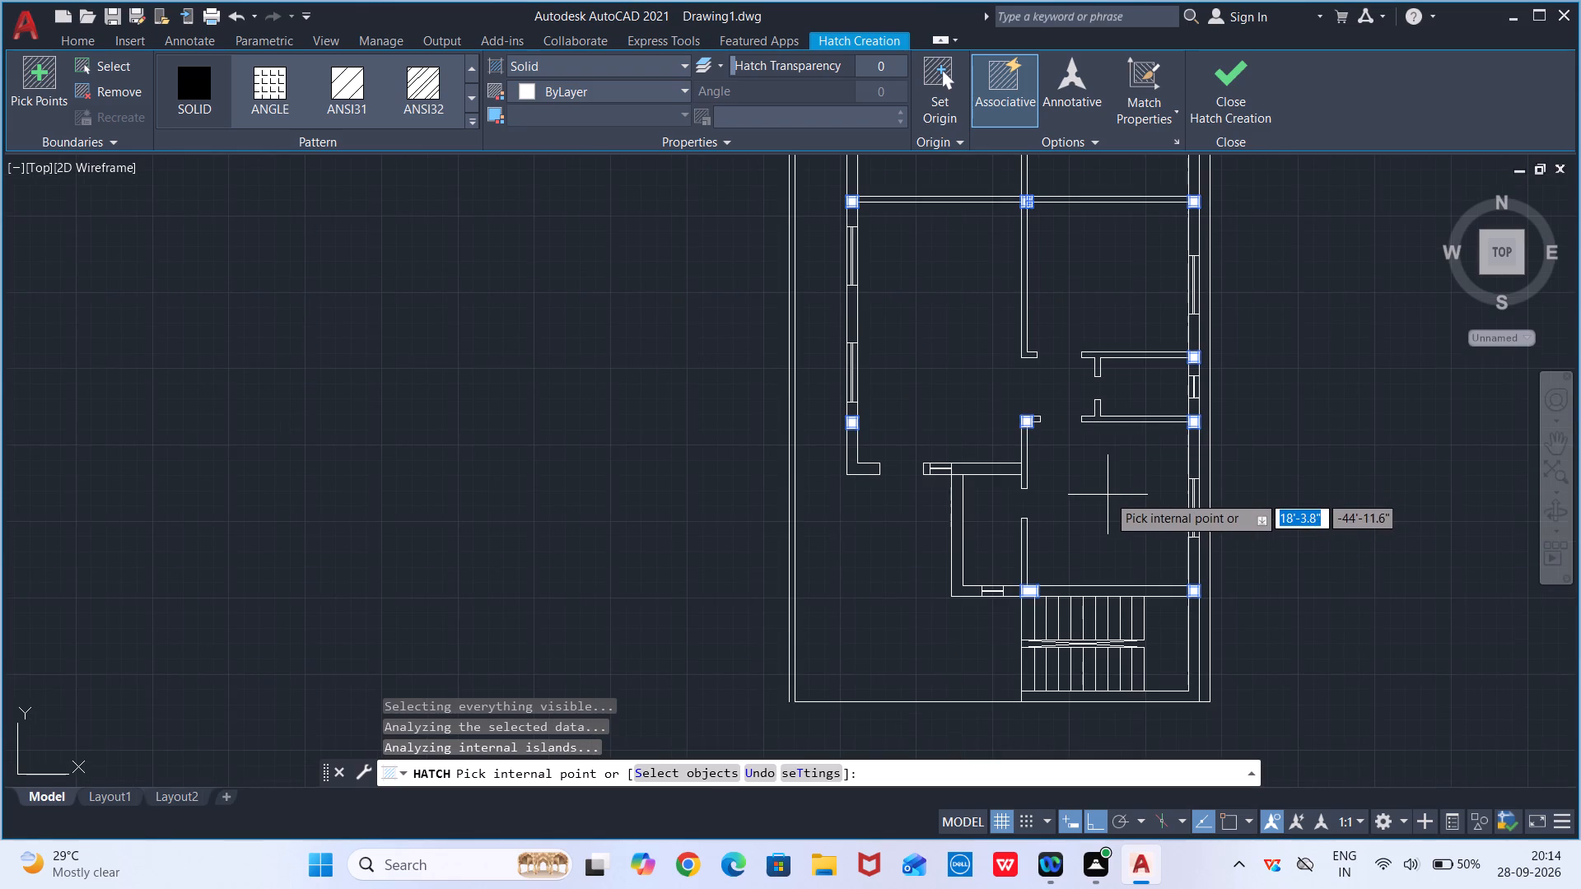
middle_drag(1108, 491, 1042, 514)
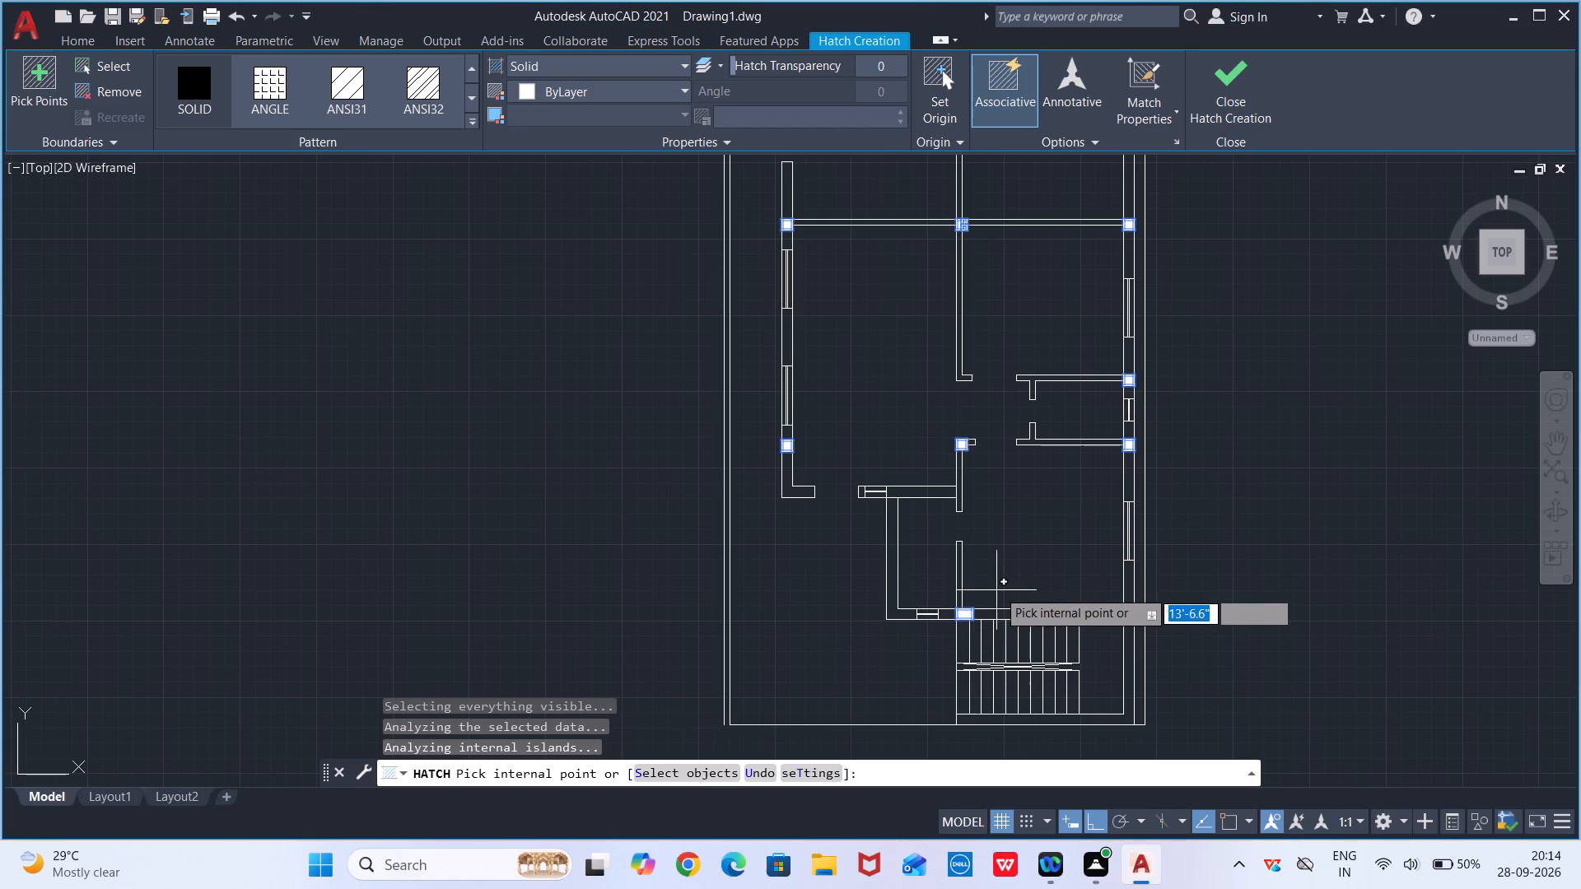
key(Escape)
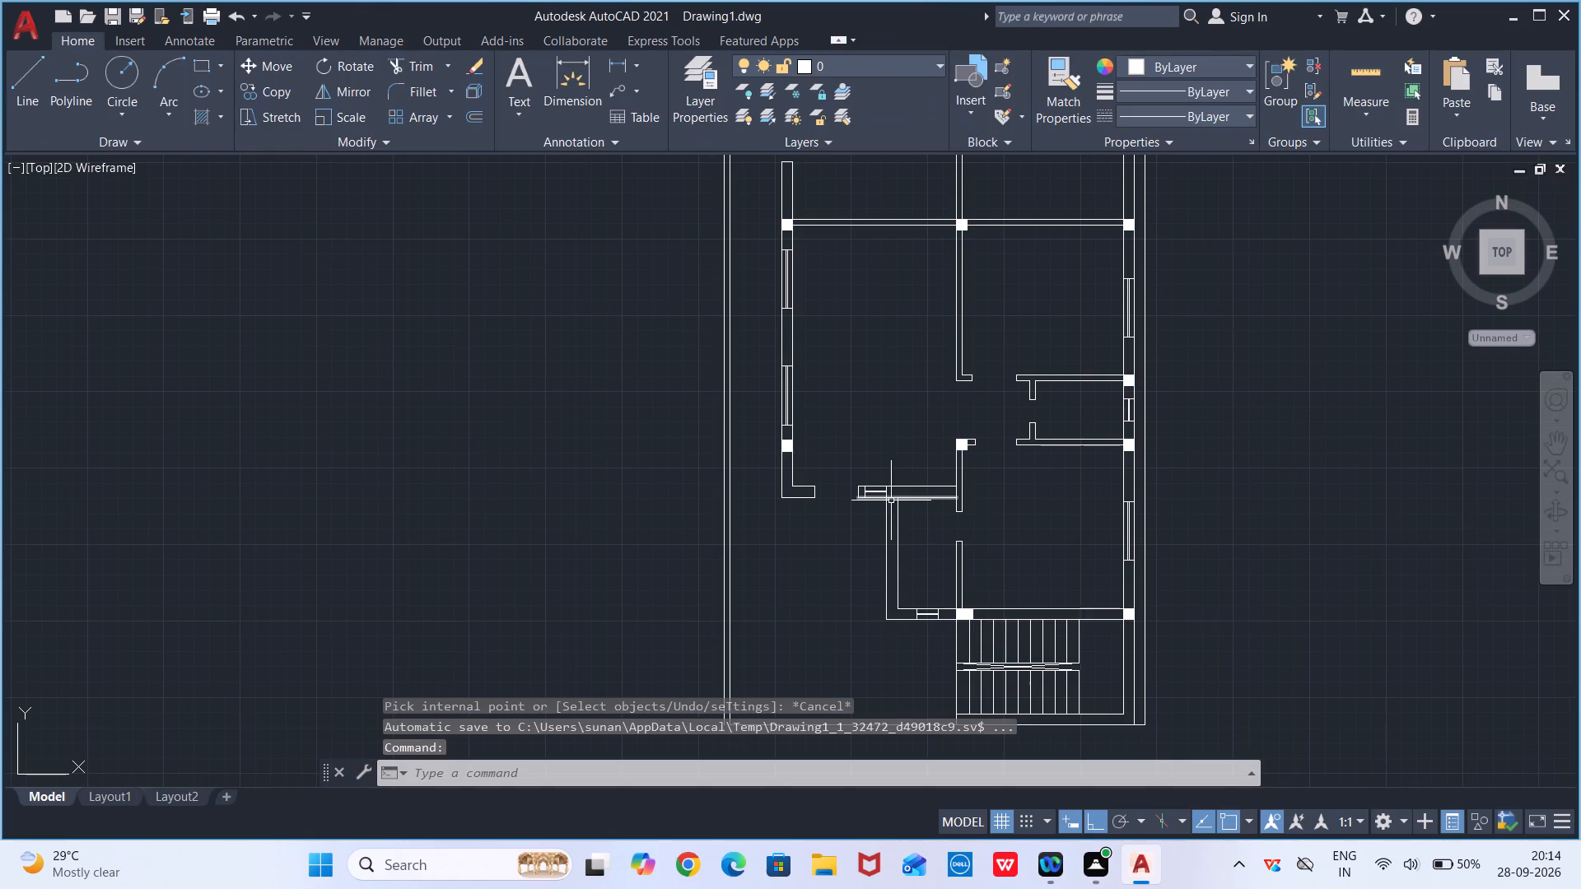
Measure the clear width of the top-left room, from the left wall's door jamb to the central partition.
scroll(961, 601, down, 2)
middle_drag(959, 580, 953, 570)
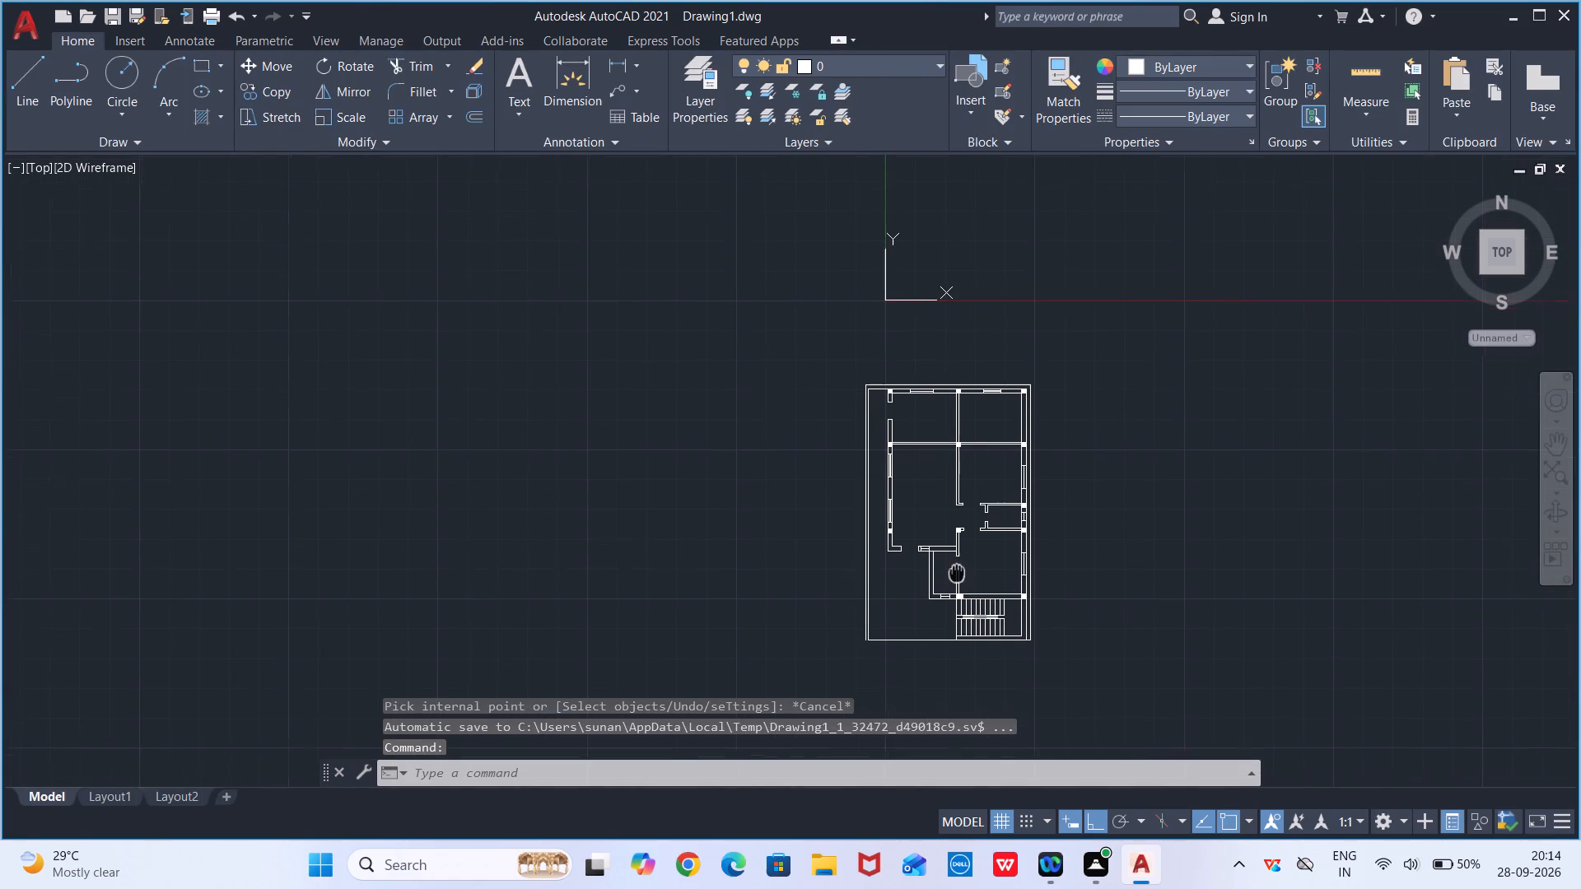
middle_drag(953, 570, 951, 570)
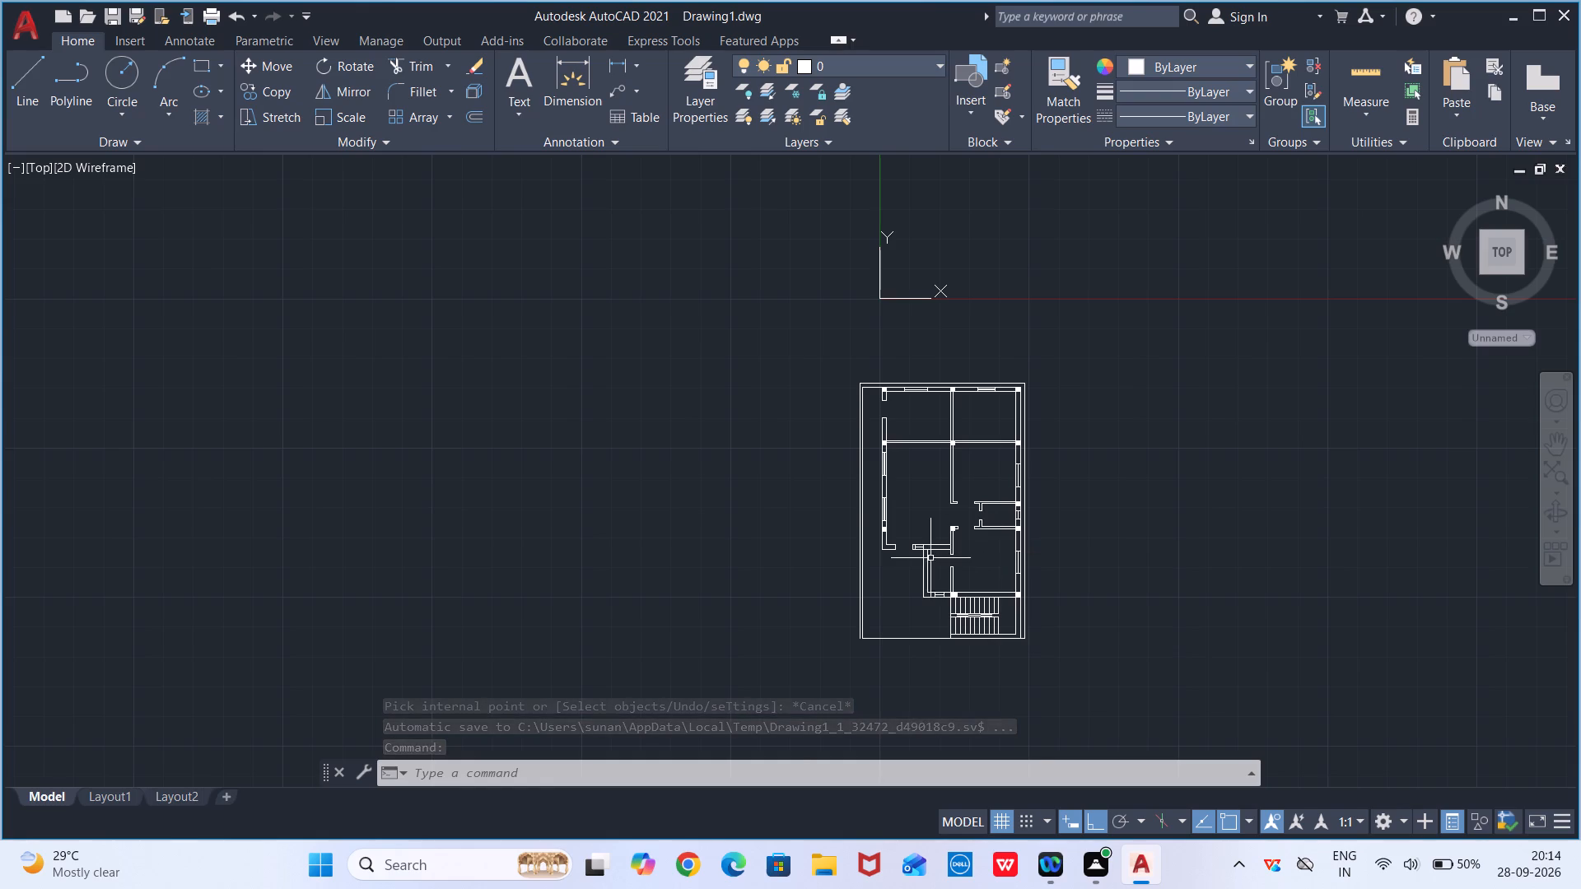
scroll(926, 558, up, 1)
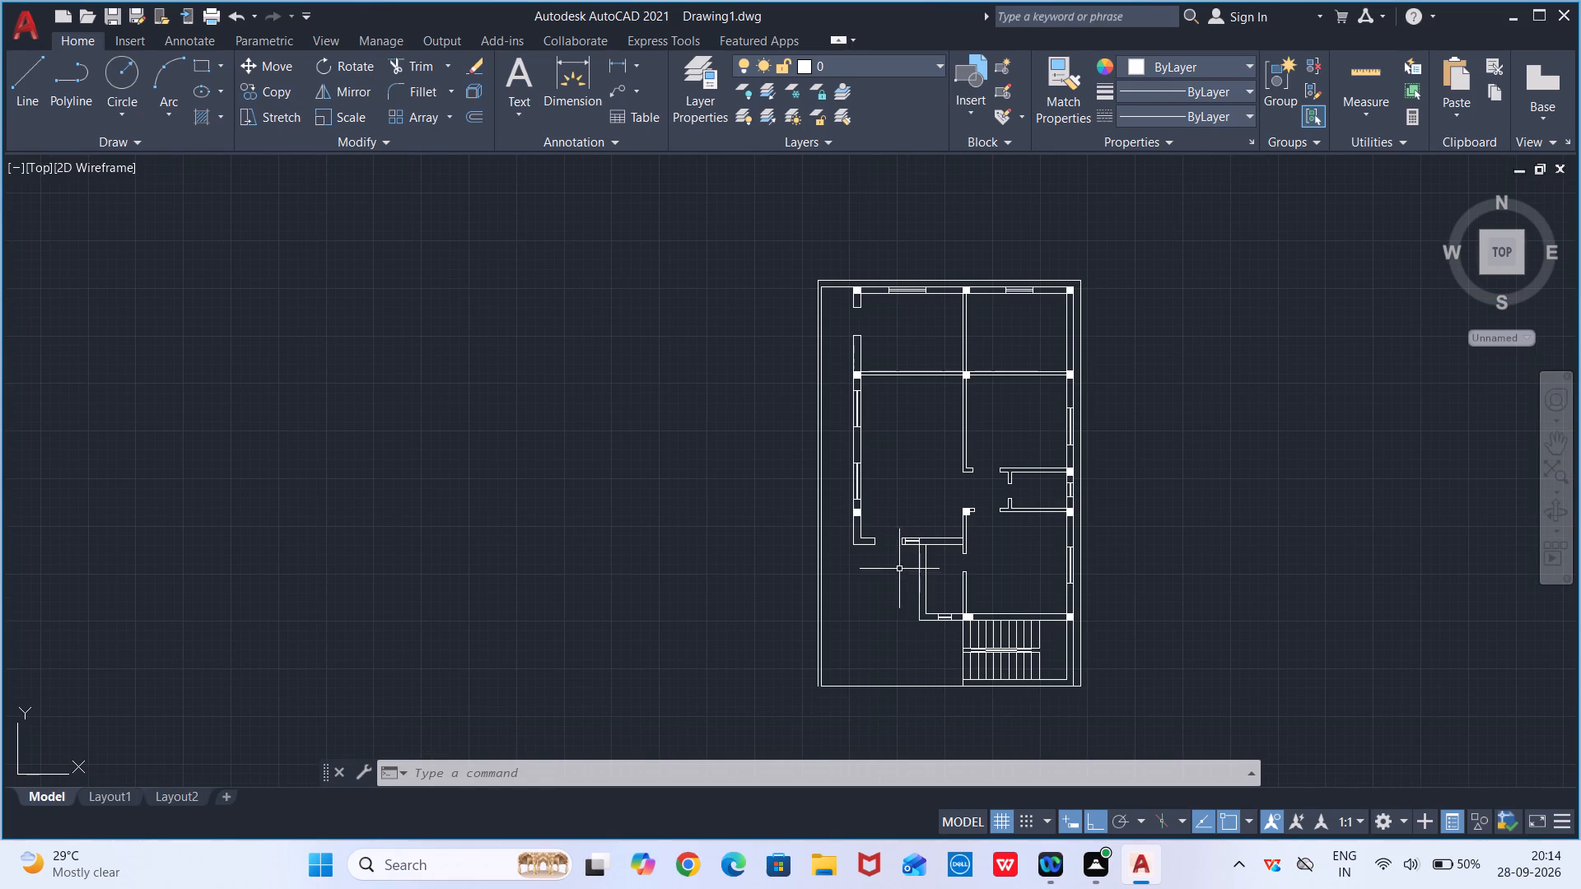
scroll(901, 562, down, 1)
middle_drag(902, 560, 884, 651)
scroll(907, 550, up, 2)
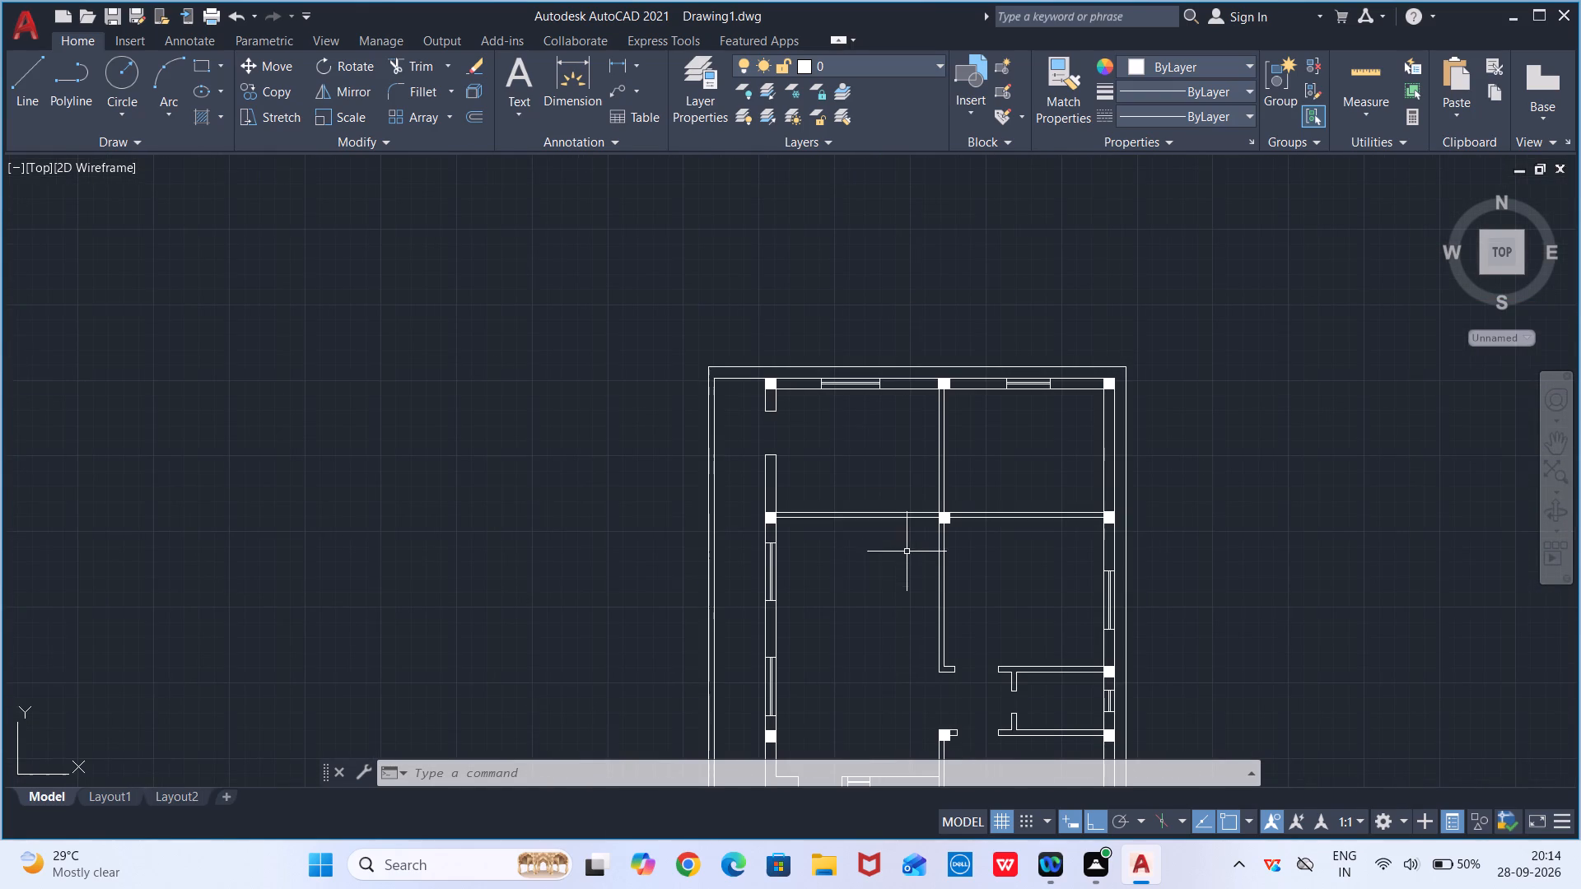
scroll(873, 510, up, 1)
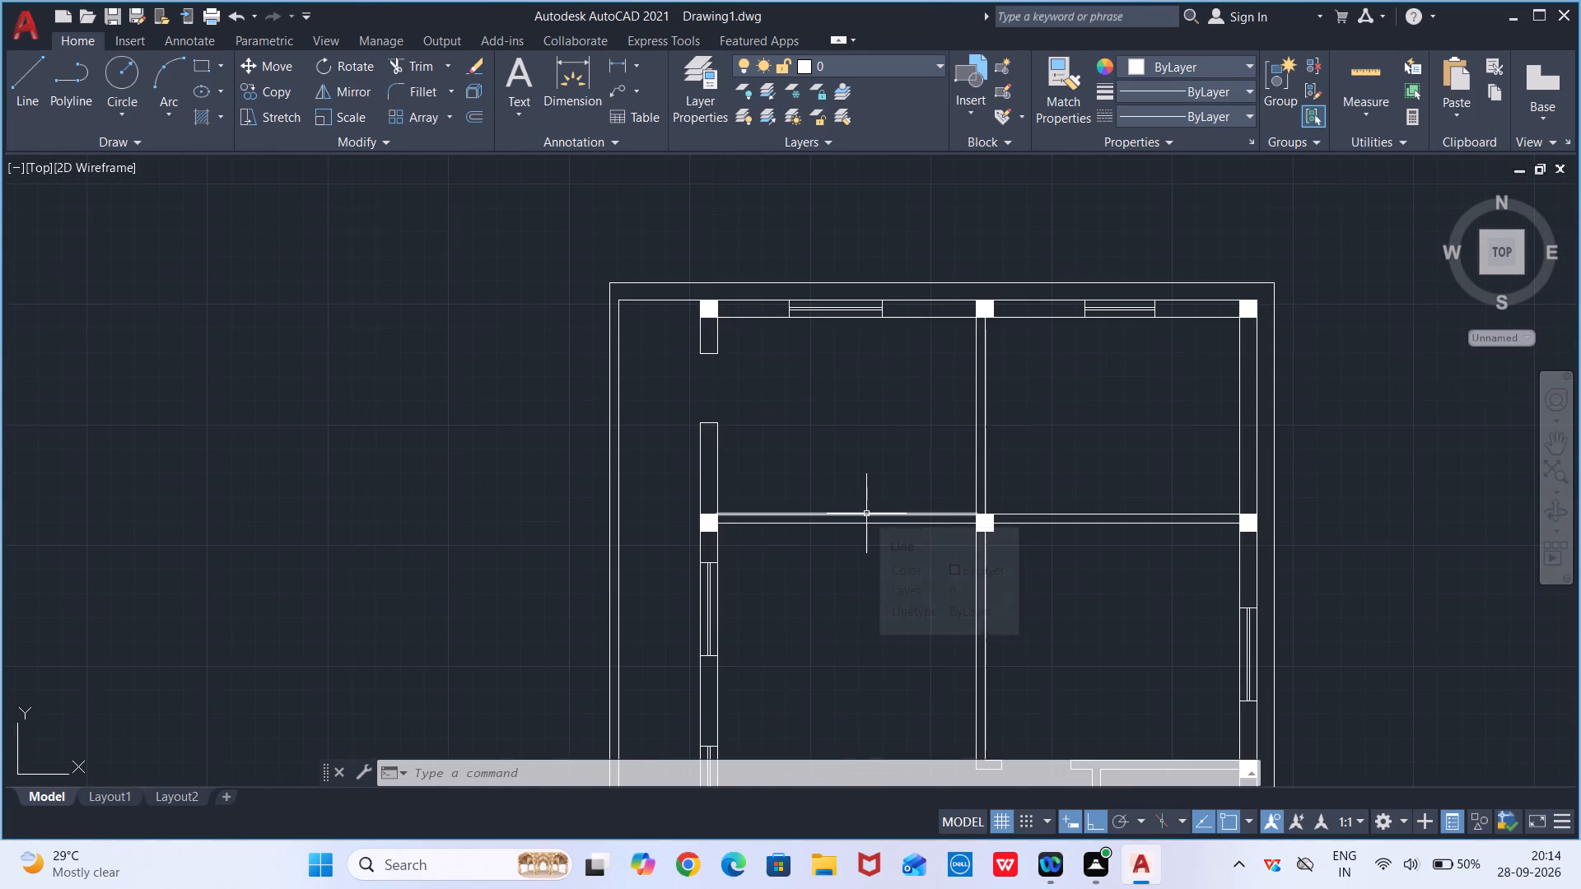
key(d)
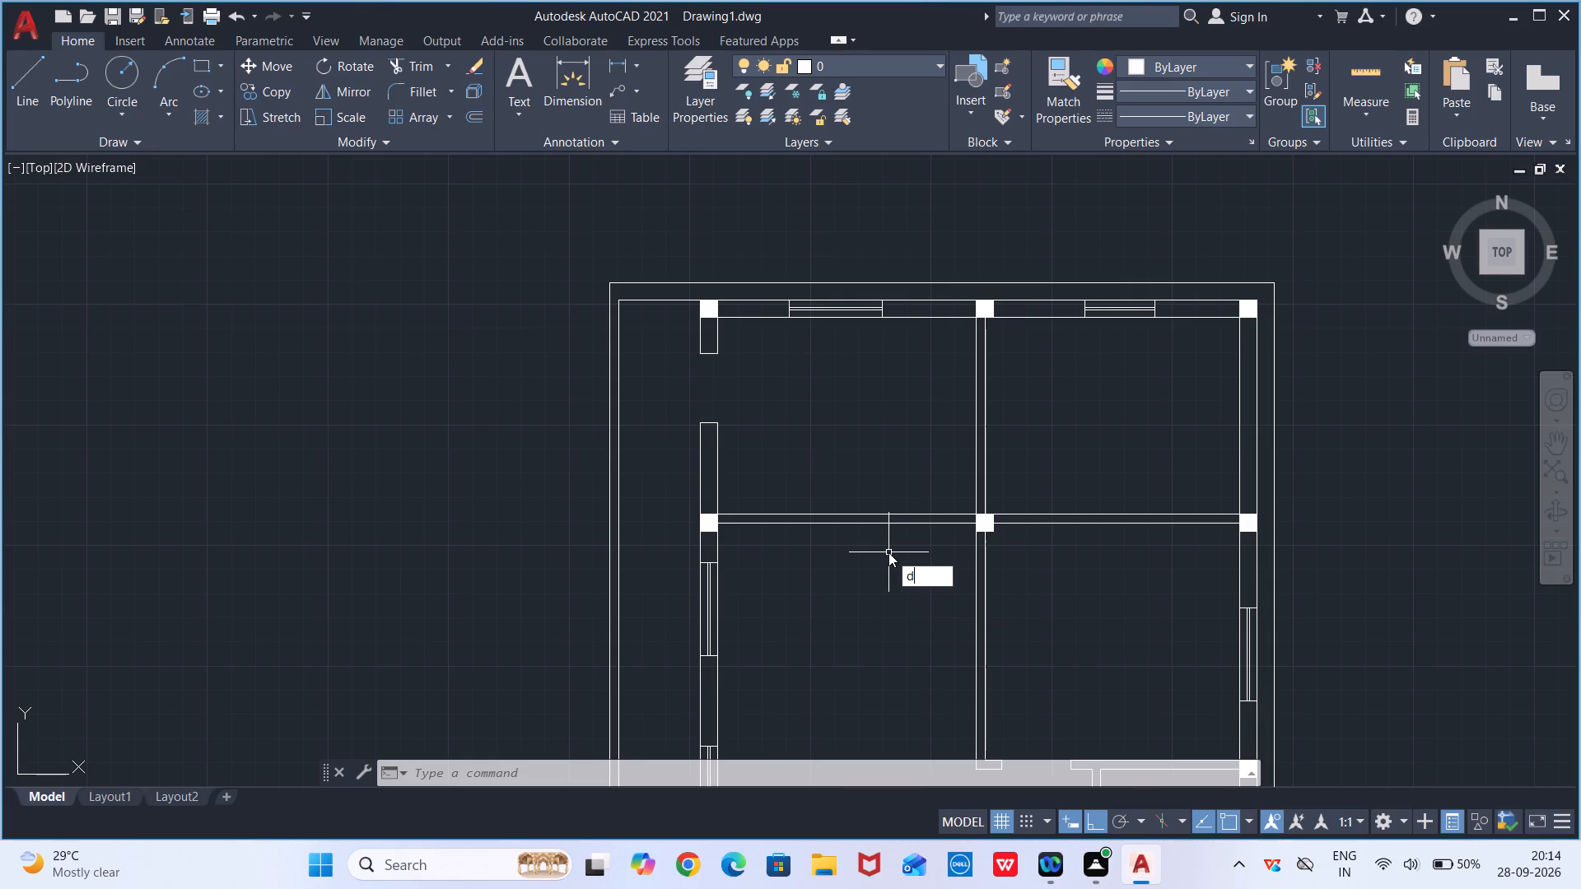
key(i)
key(Return)
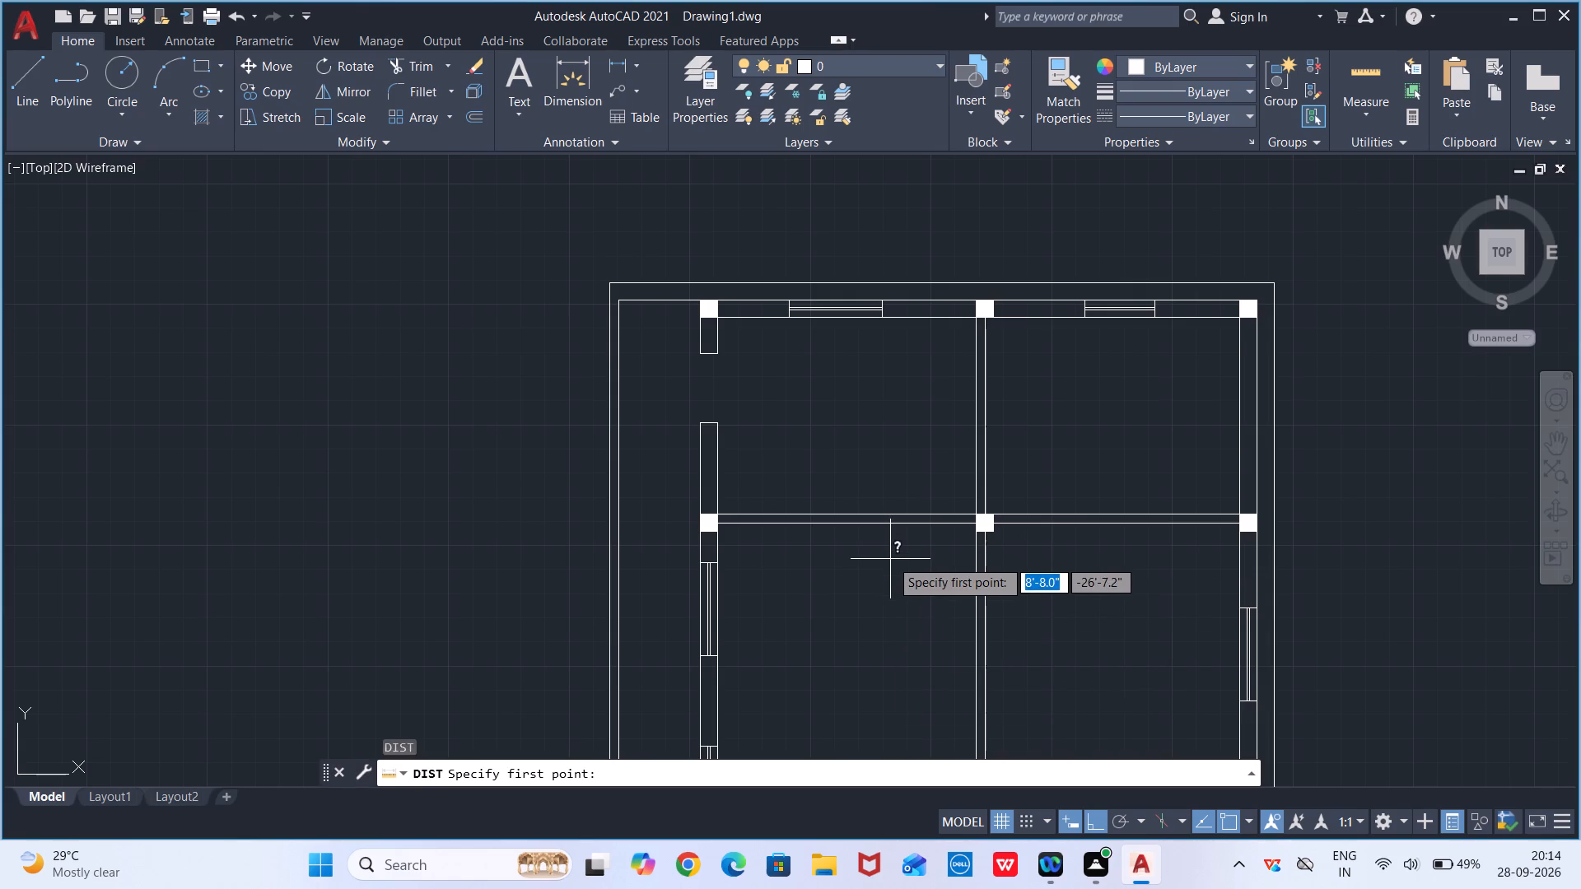
click(719, 416)
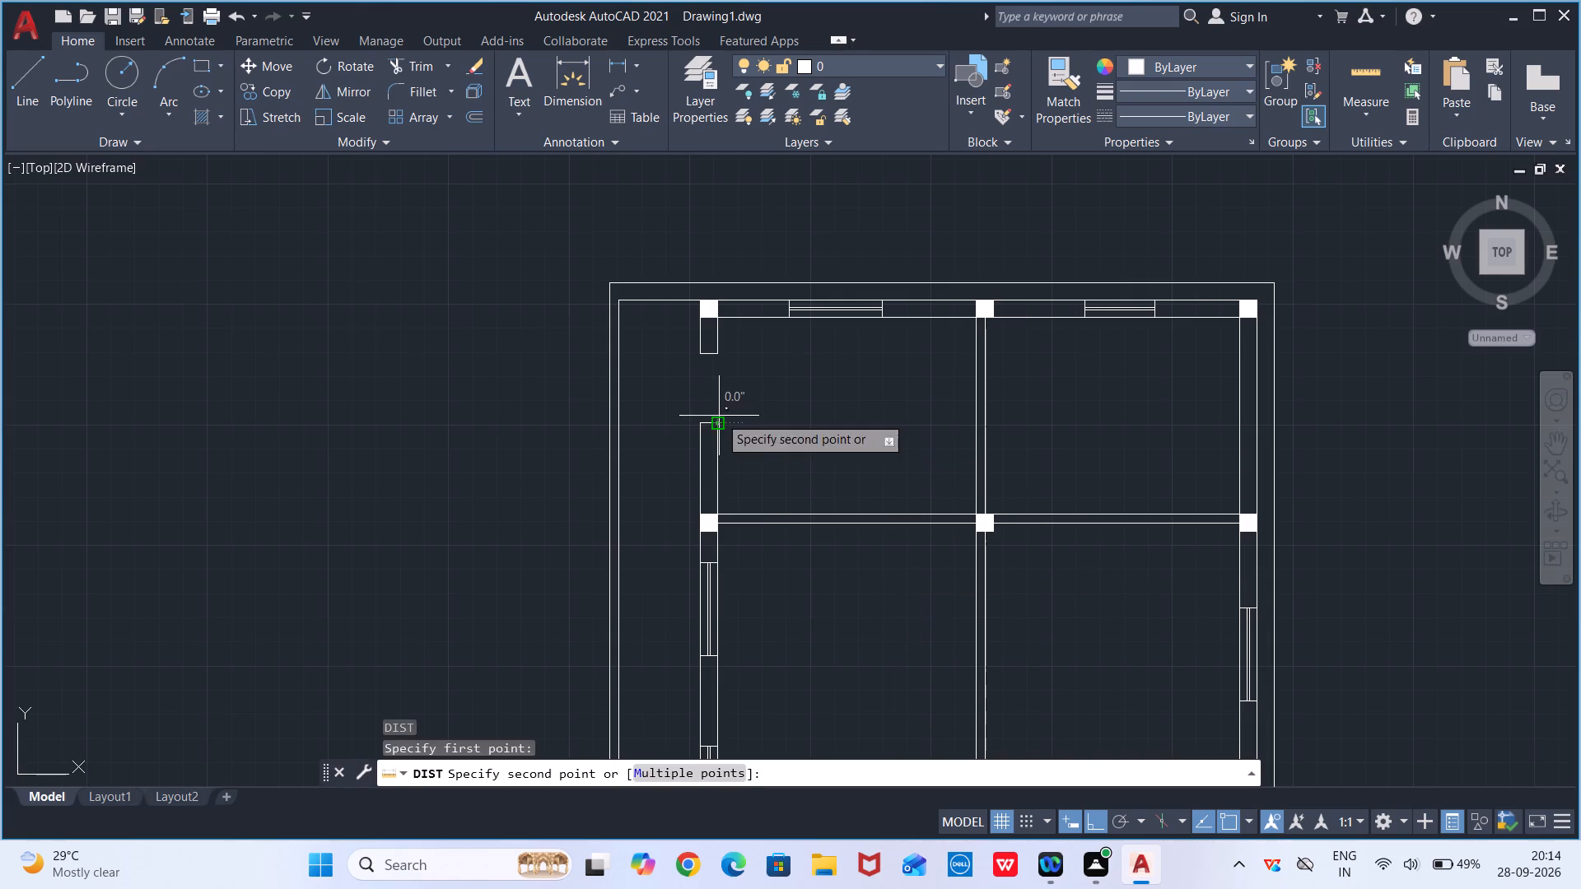
click(975, 424)
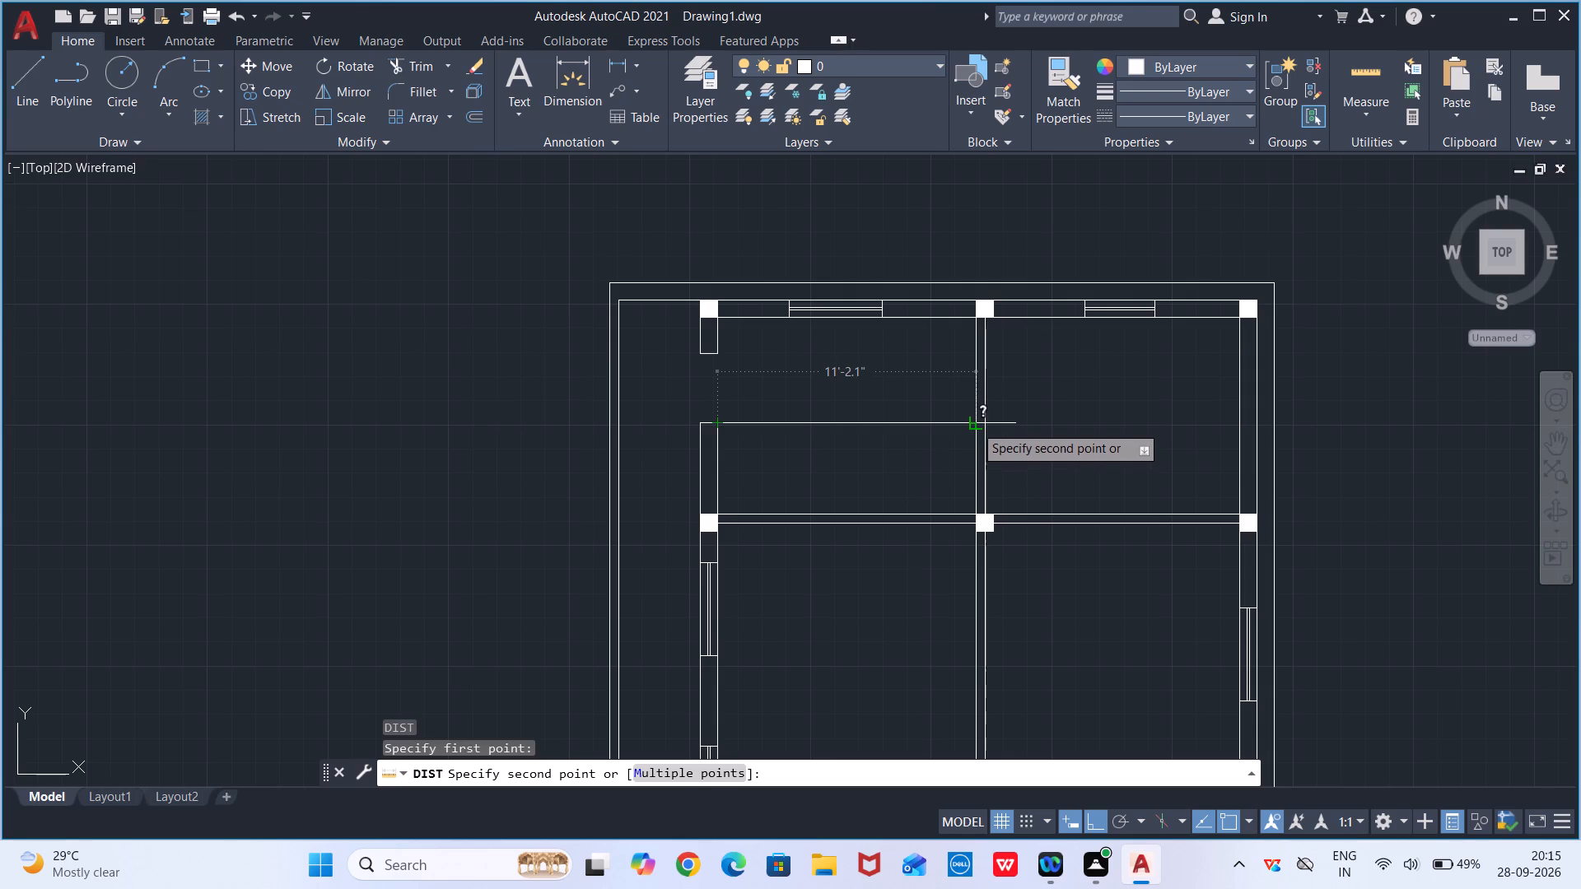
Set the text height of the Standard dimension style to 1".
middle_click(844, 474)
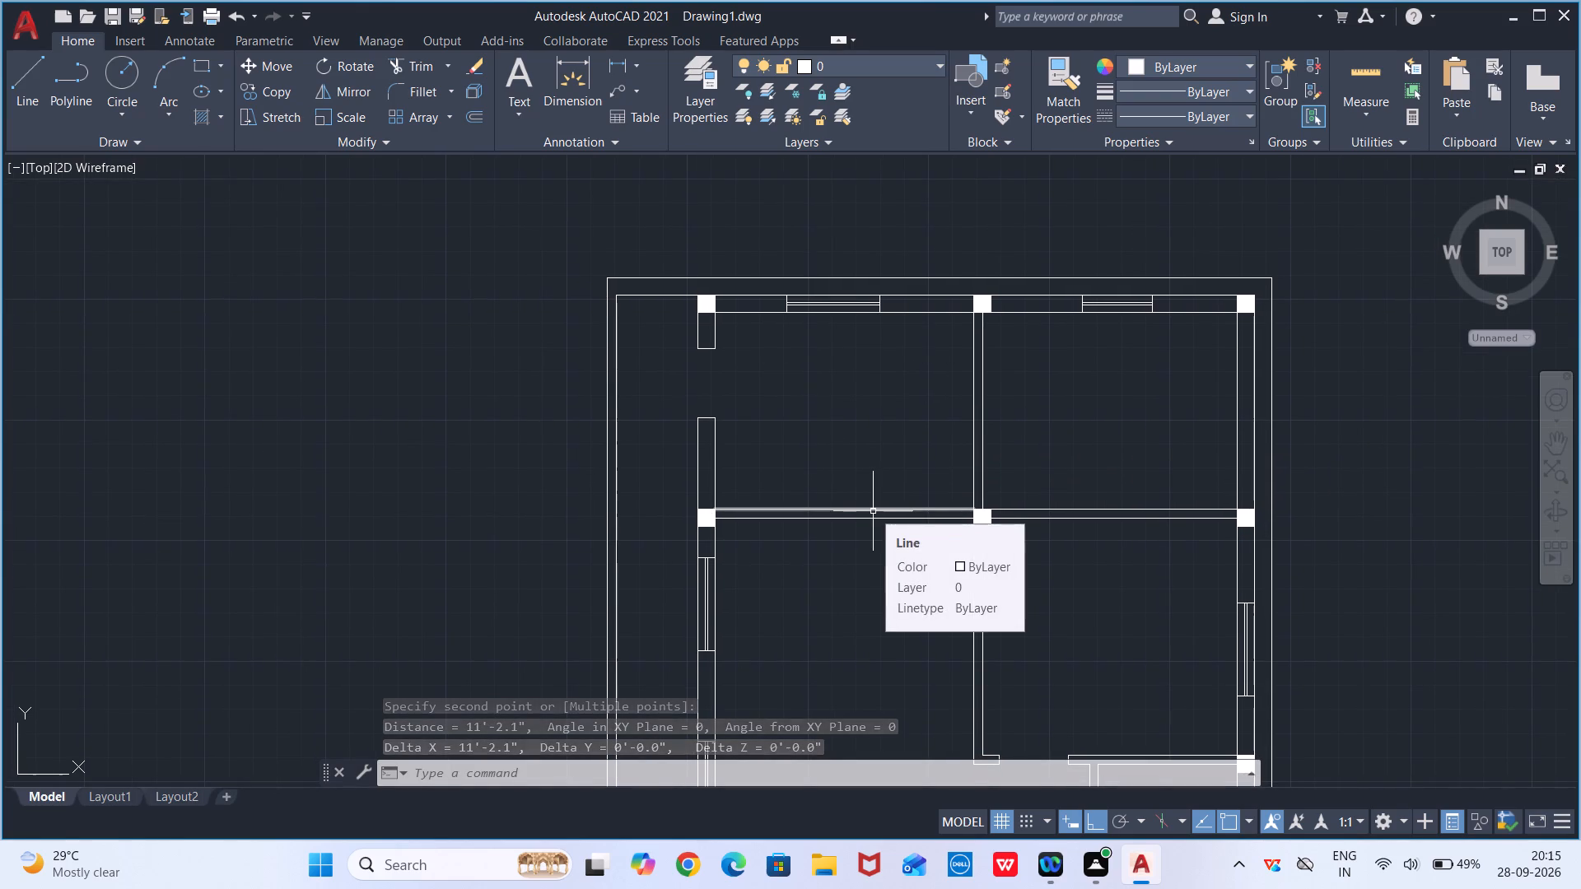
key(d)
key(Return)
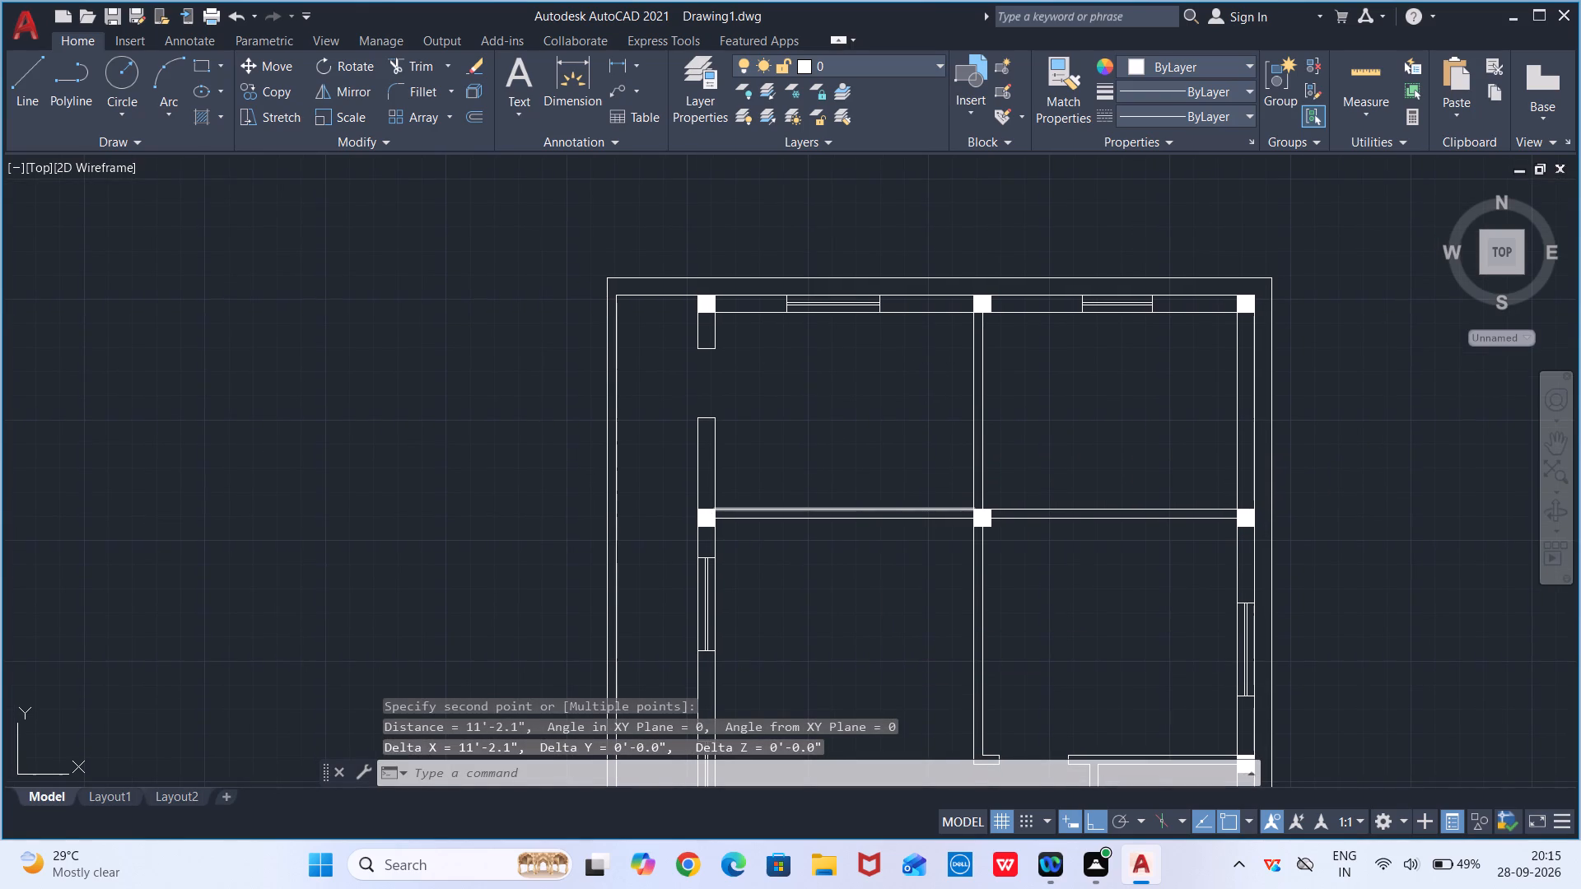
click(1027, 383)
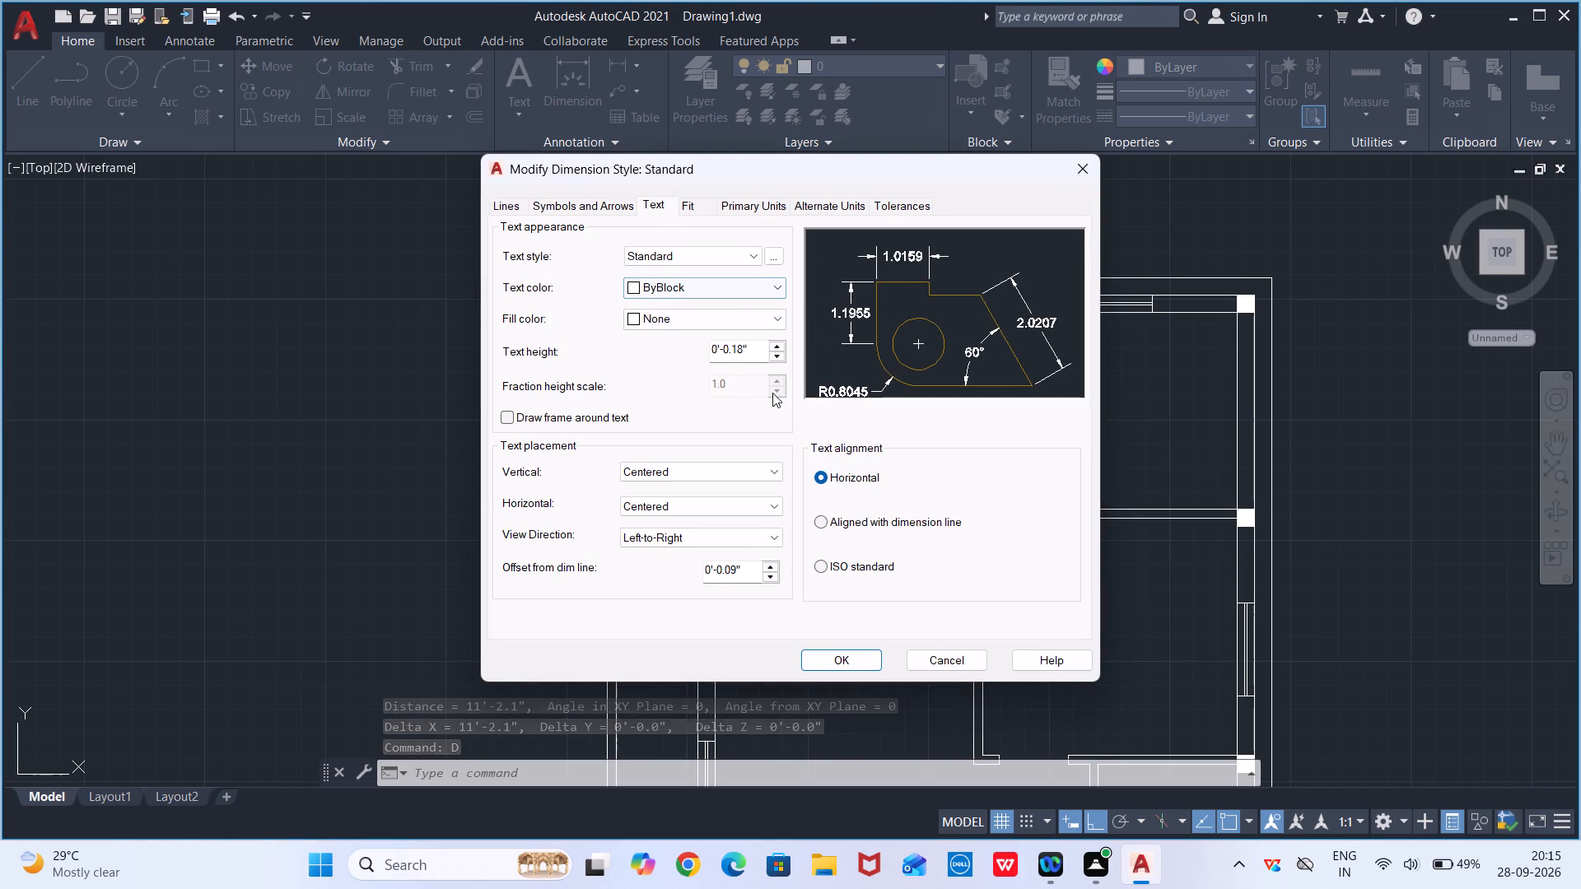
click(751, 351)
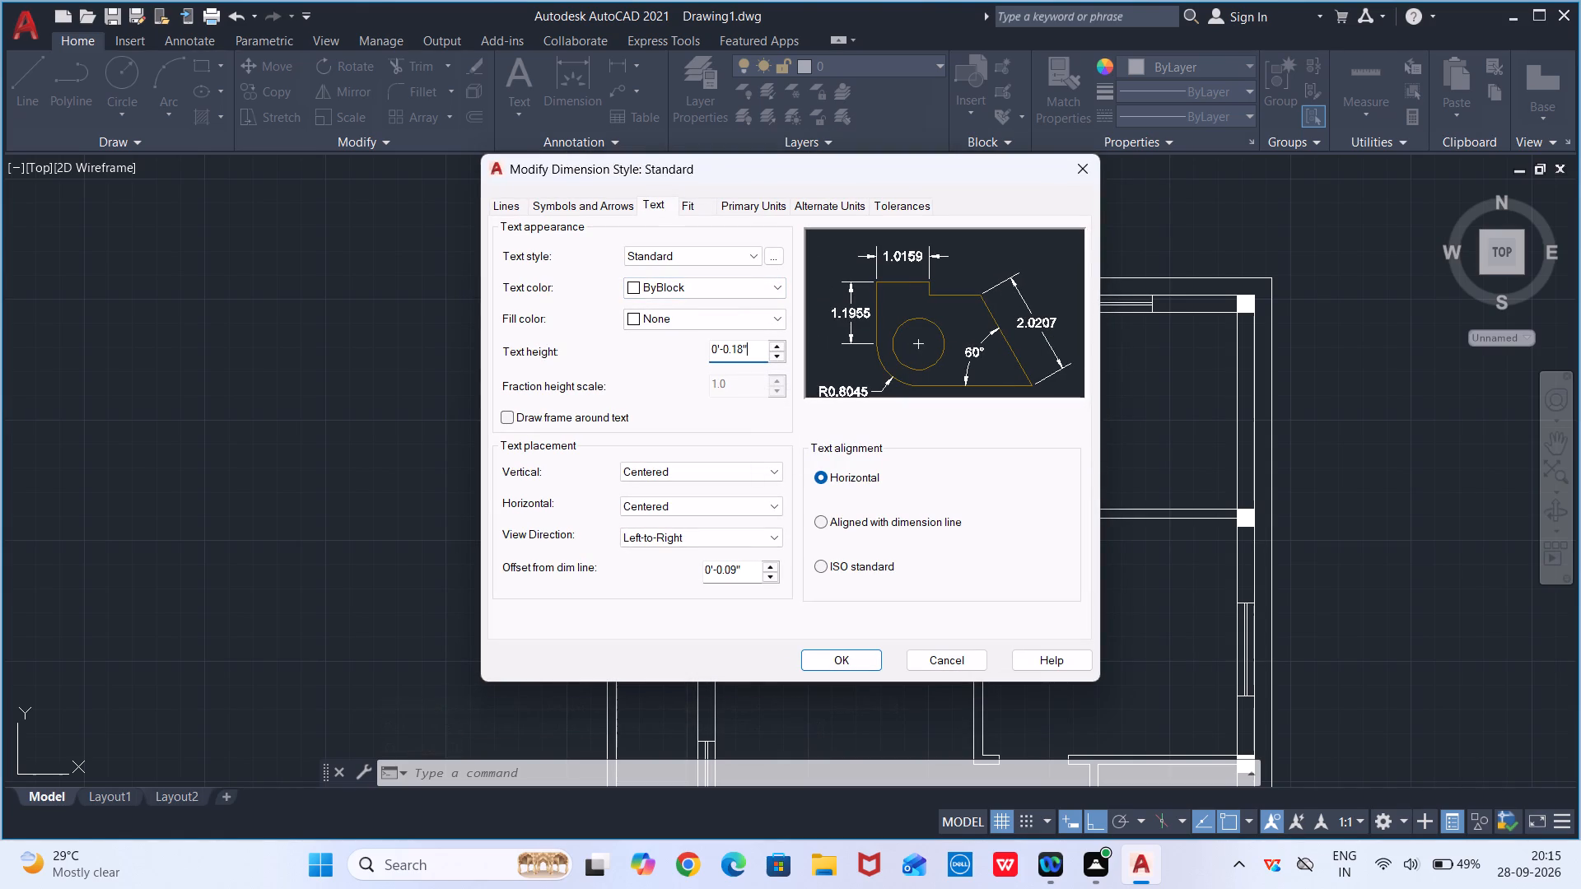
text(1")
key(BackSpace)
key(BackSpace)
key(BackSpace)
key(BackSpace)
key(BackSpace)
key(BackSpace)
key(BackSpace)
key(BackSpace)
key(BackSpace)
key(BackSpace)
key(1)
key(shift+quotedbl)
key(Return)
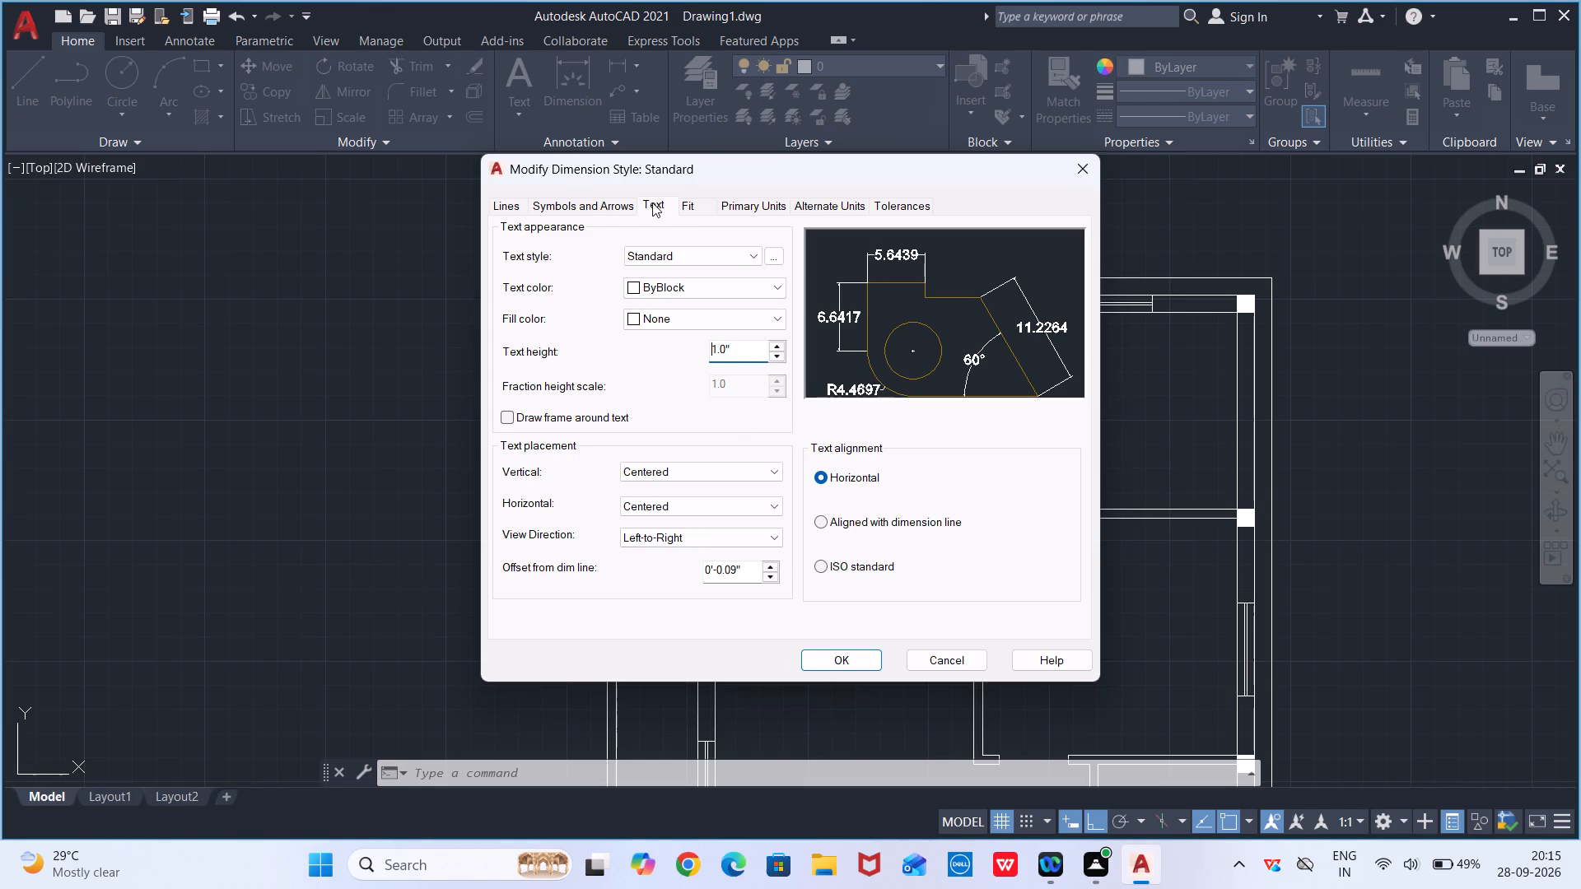
Set the Standard style's linear dimension units to Engineering with 0'-0.0" precision and make the style current.
click(758, 206)
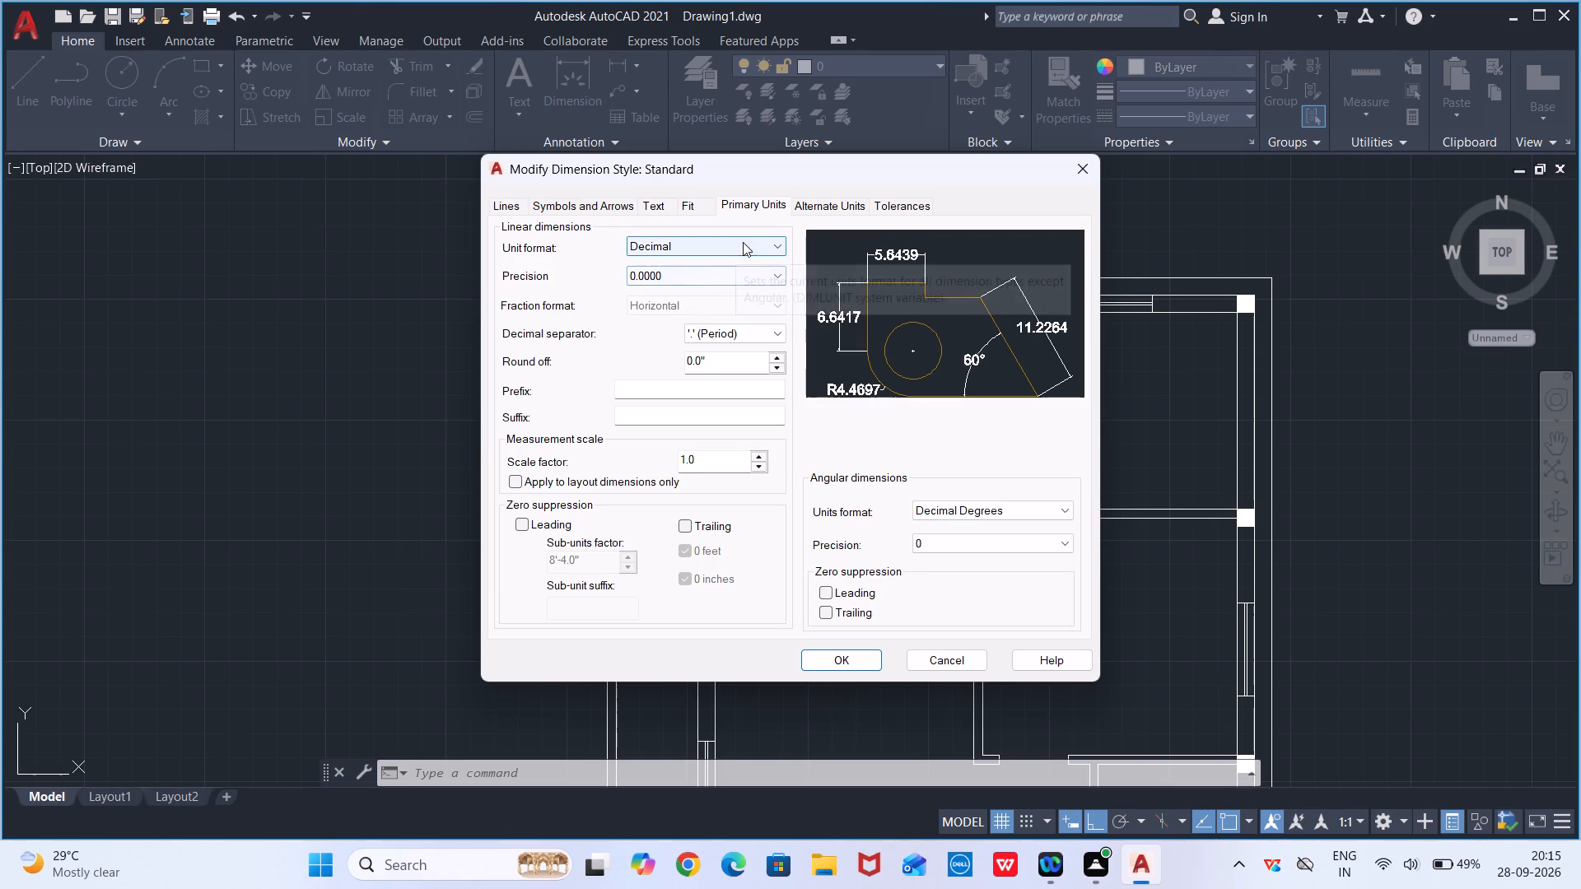
click(772, 244)
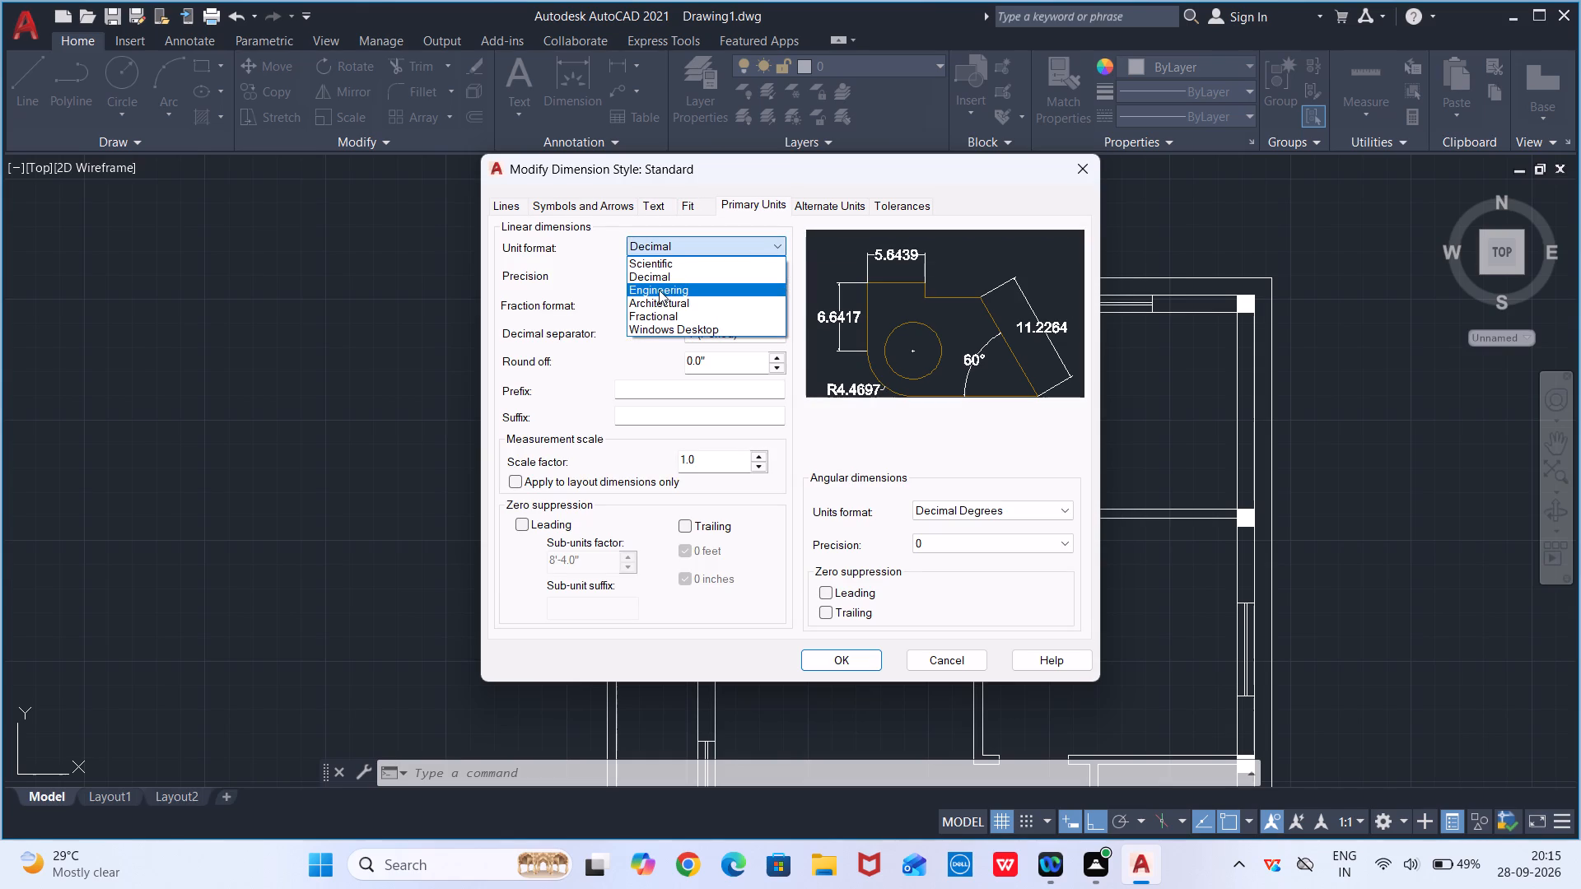
click(659, 291)
click(664, 280)
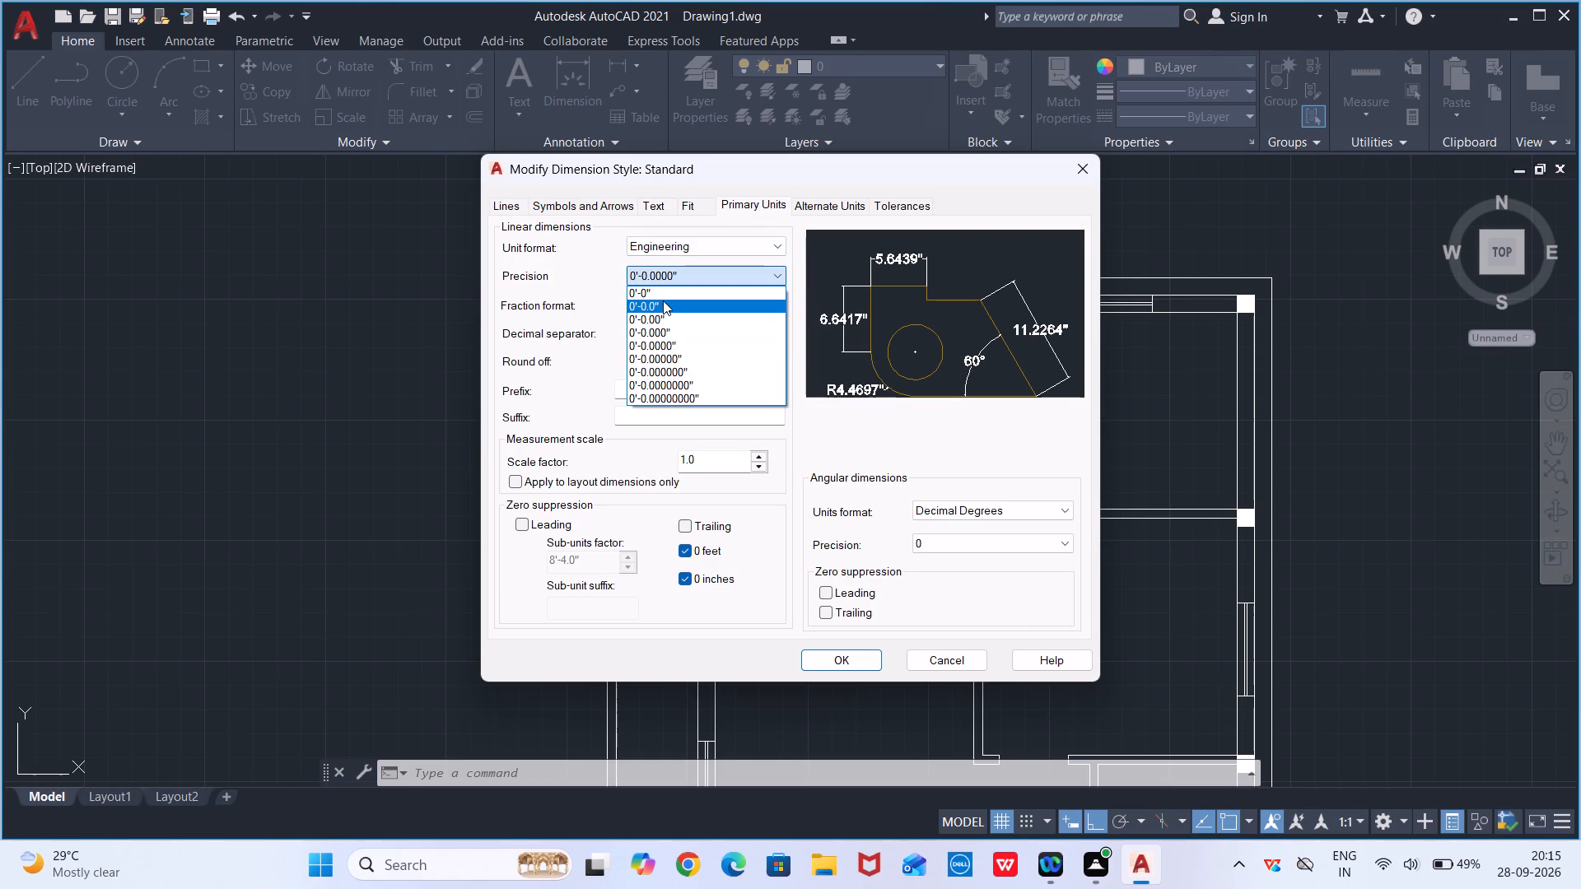
click(663, 300)
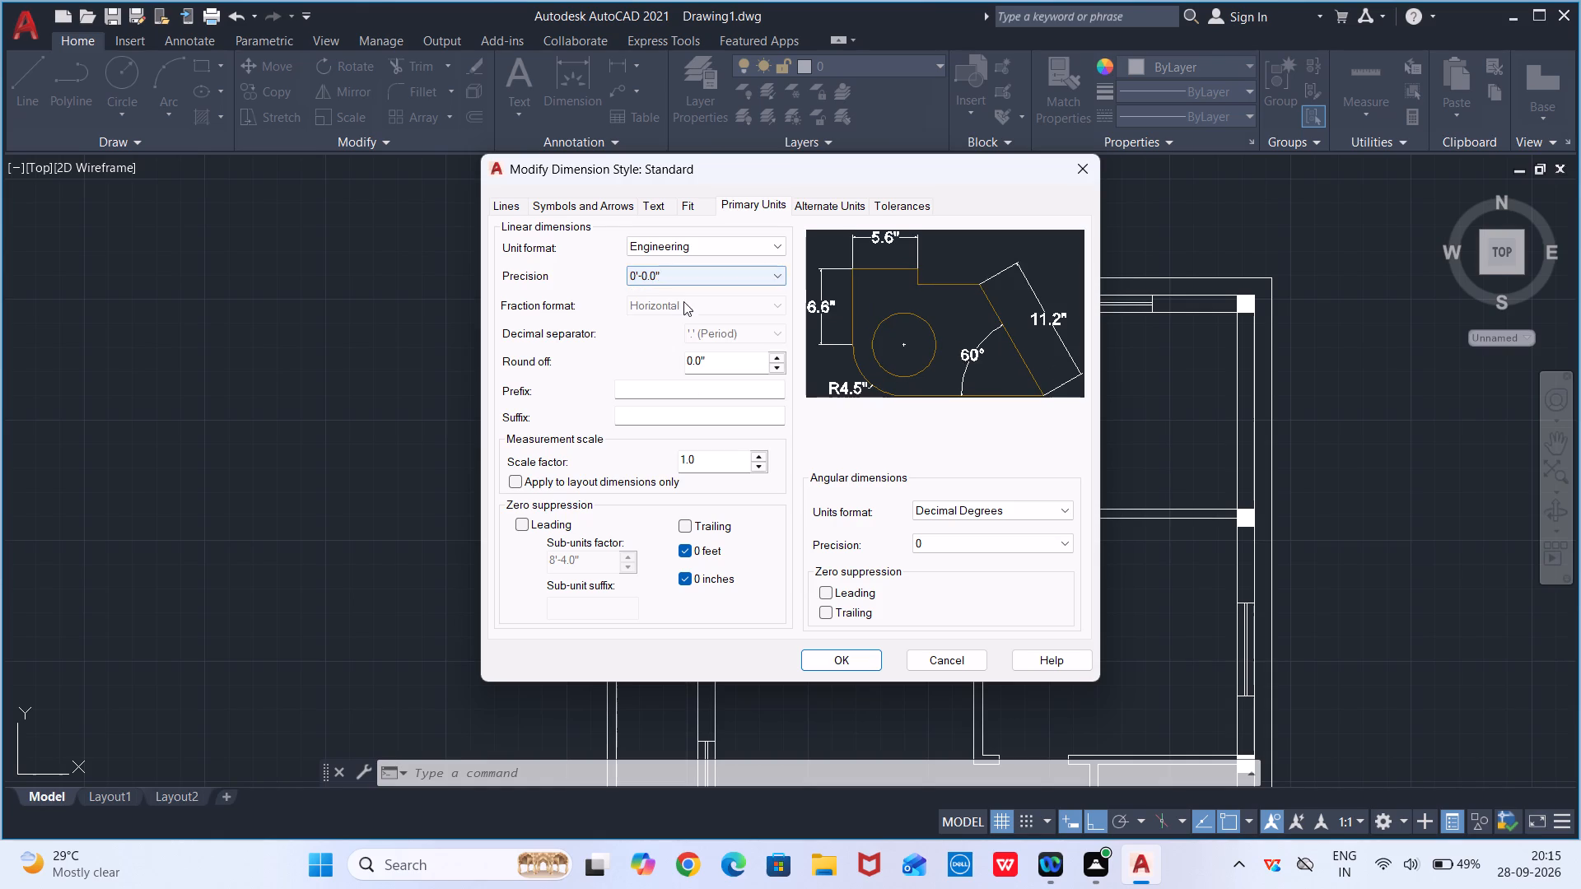
click(850, 653)
click(1018, 315)
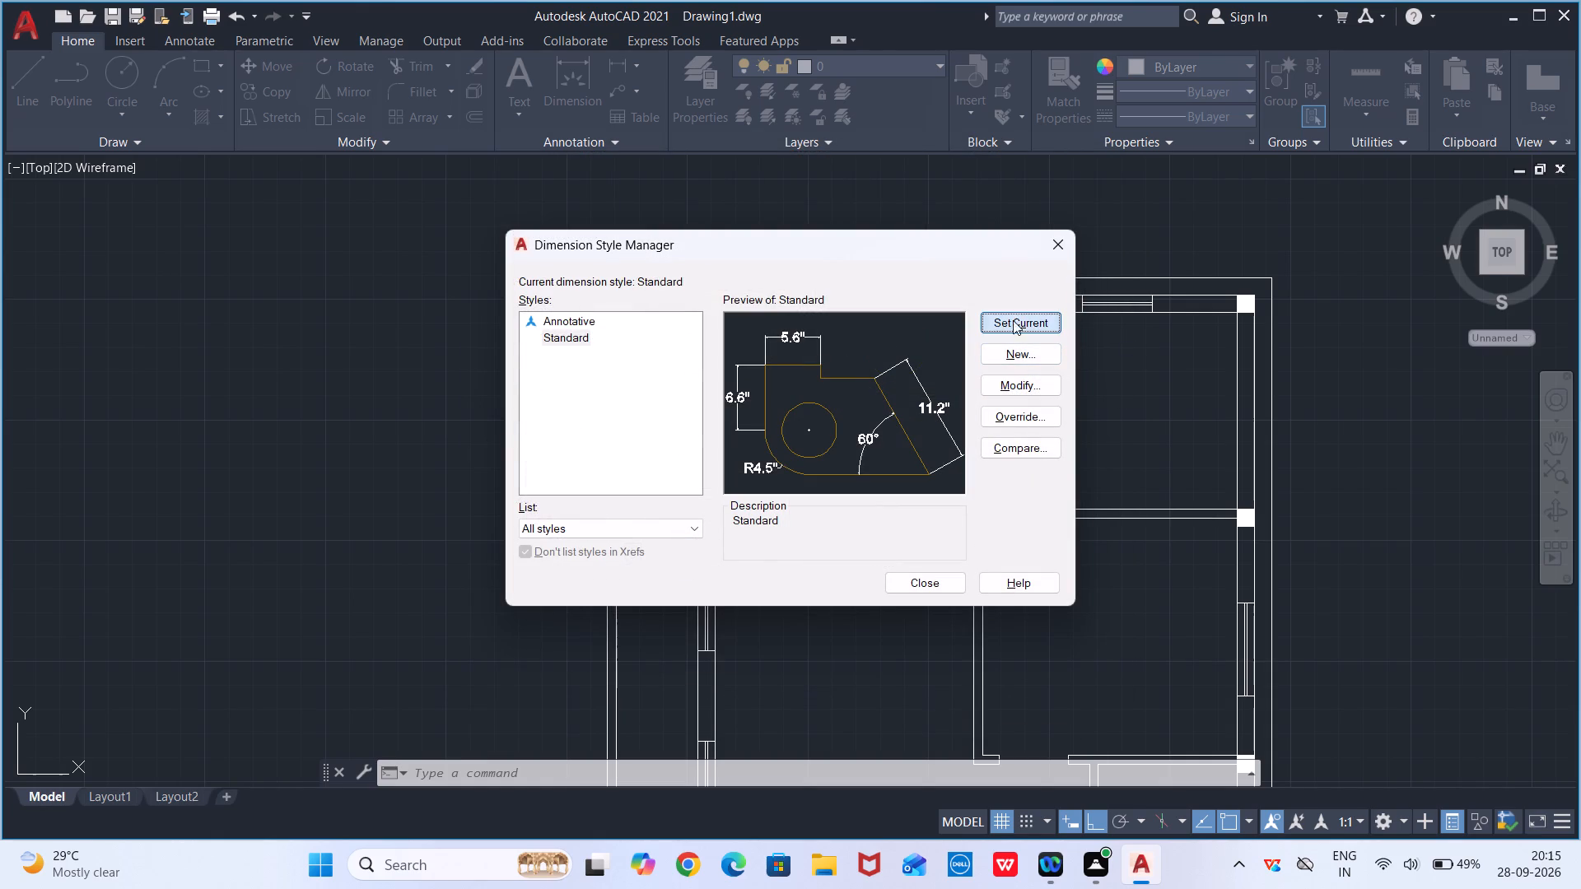
click(922, 580)
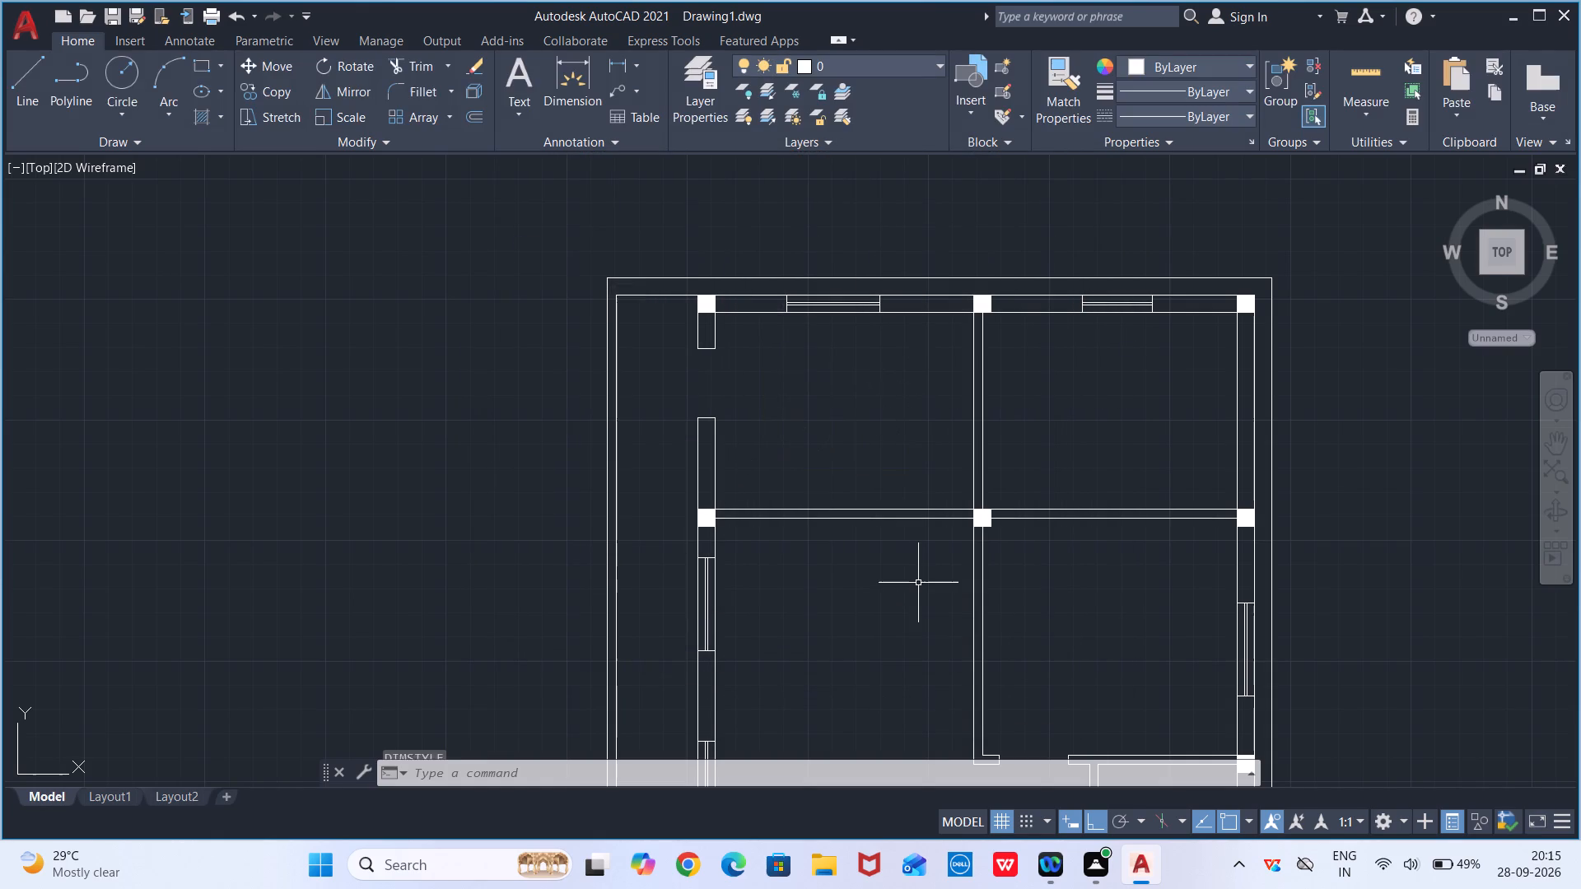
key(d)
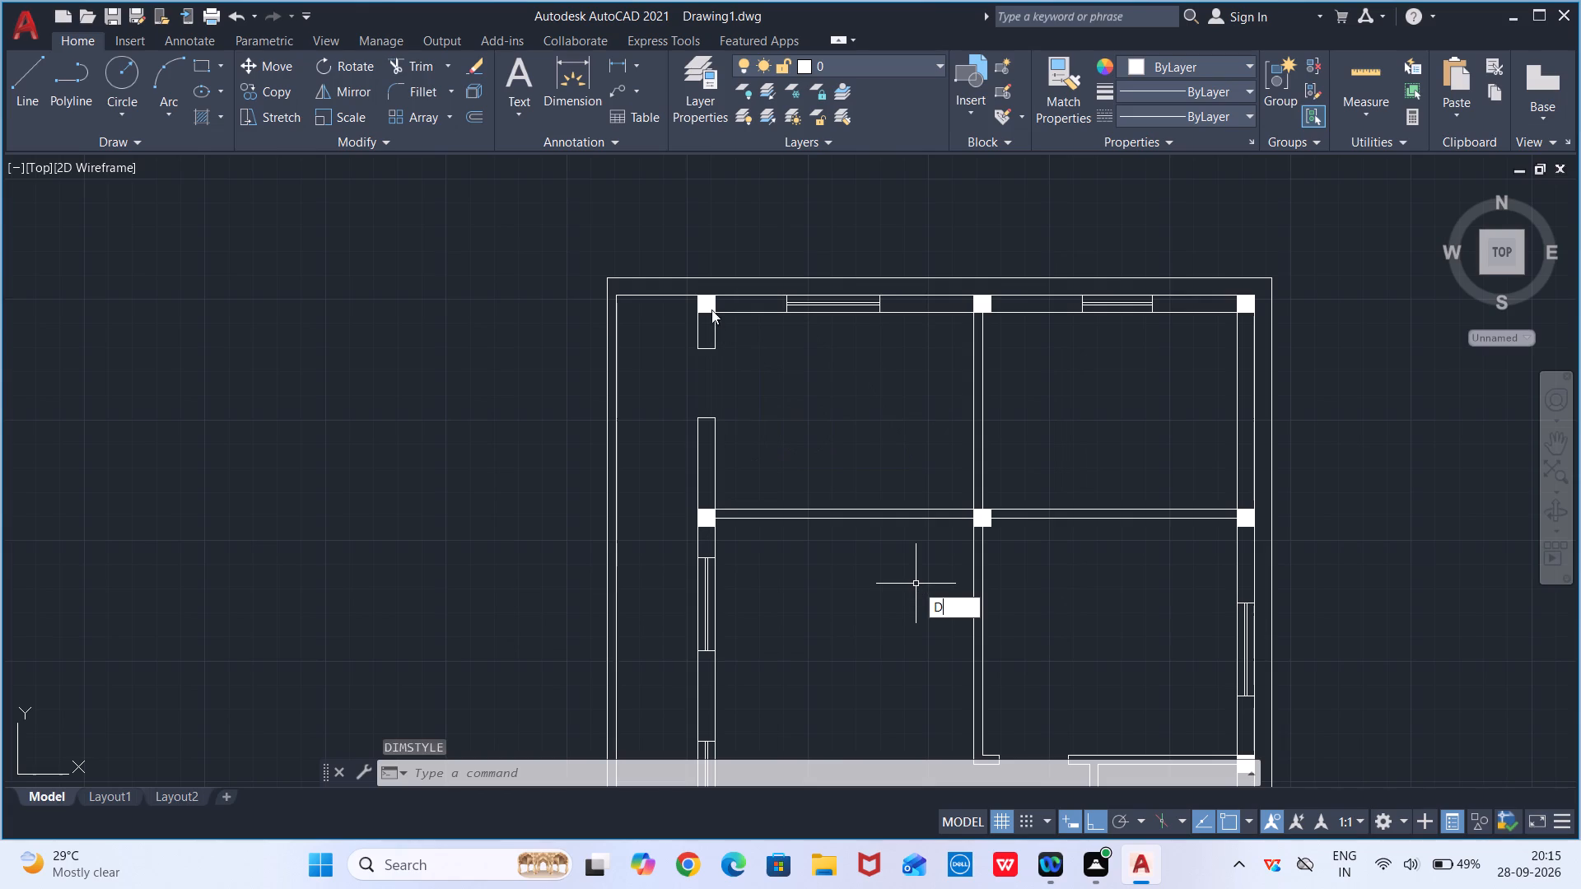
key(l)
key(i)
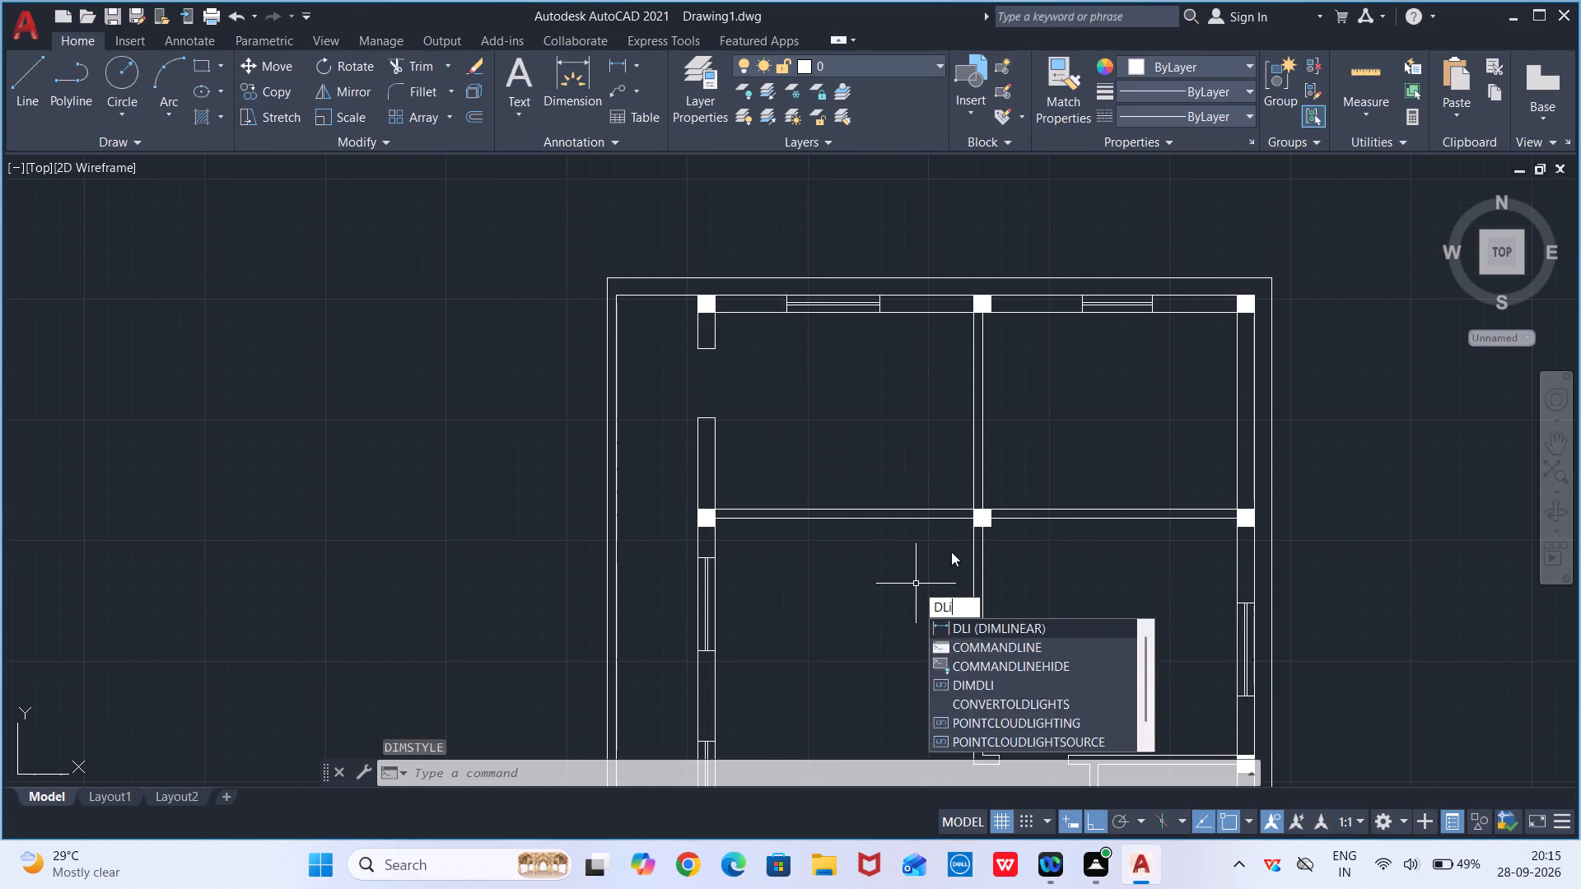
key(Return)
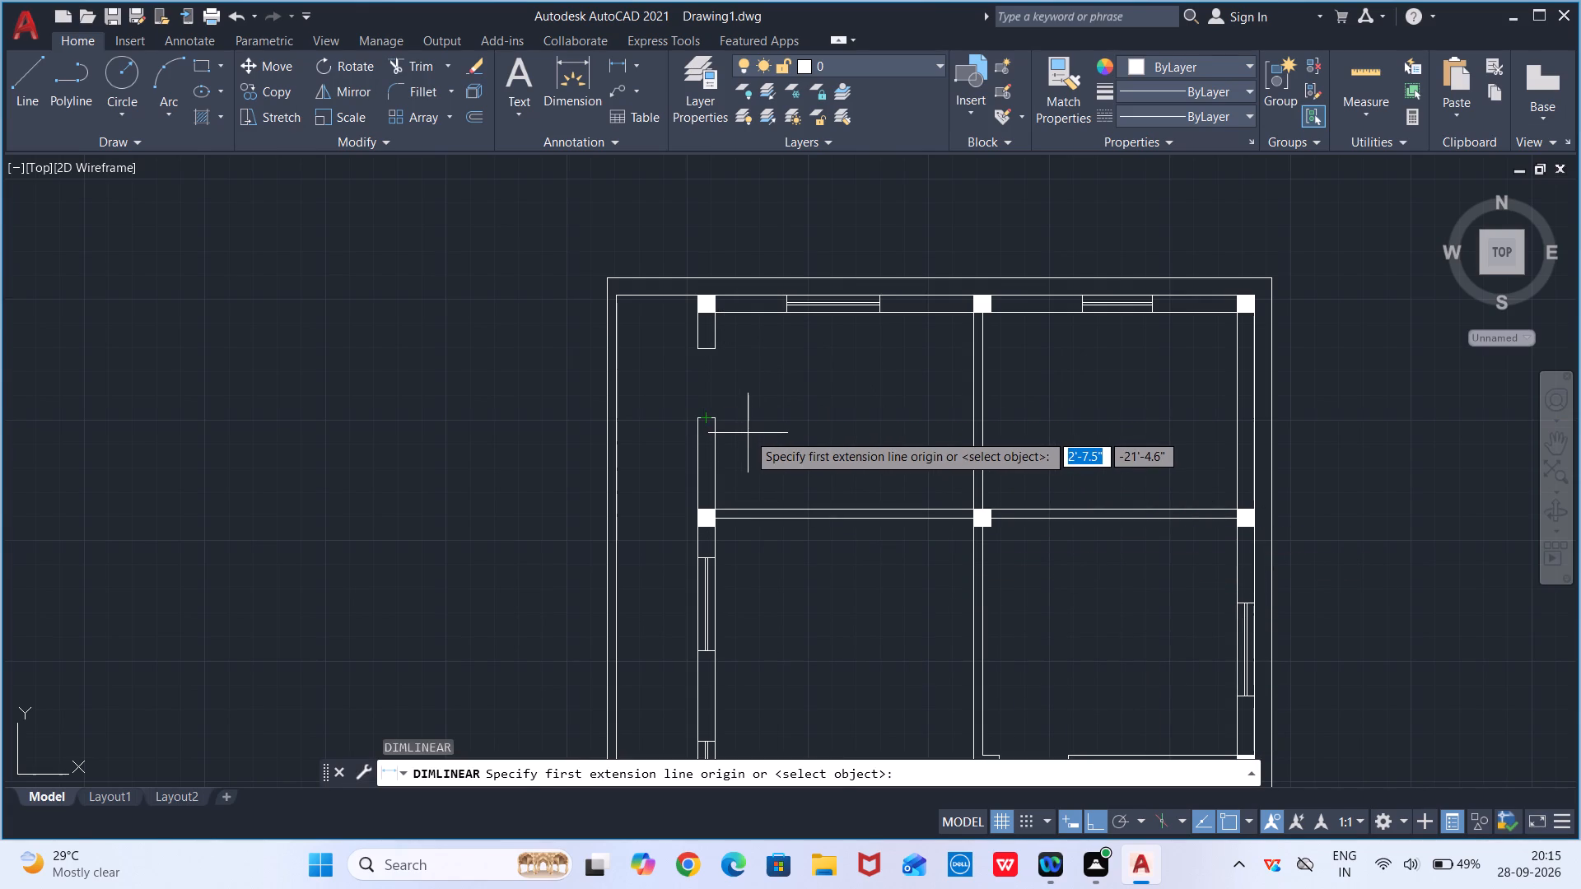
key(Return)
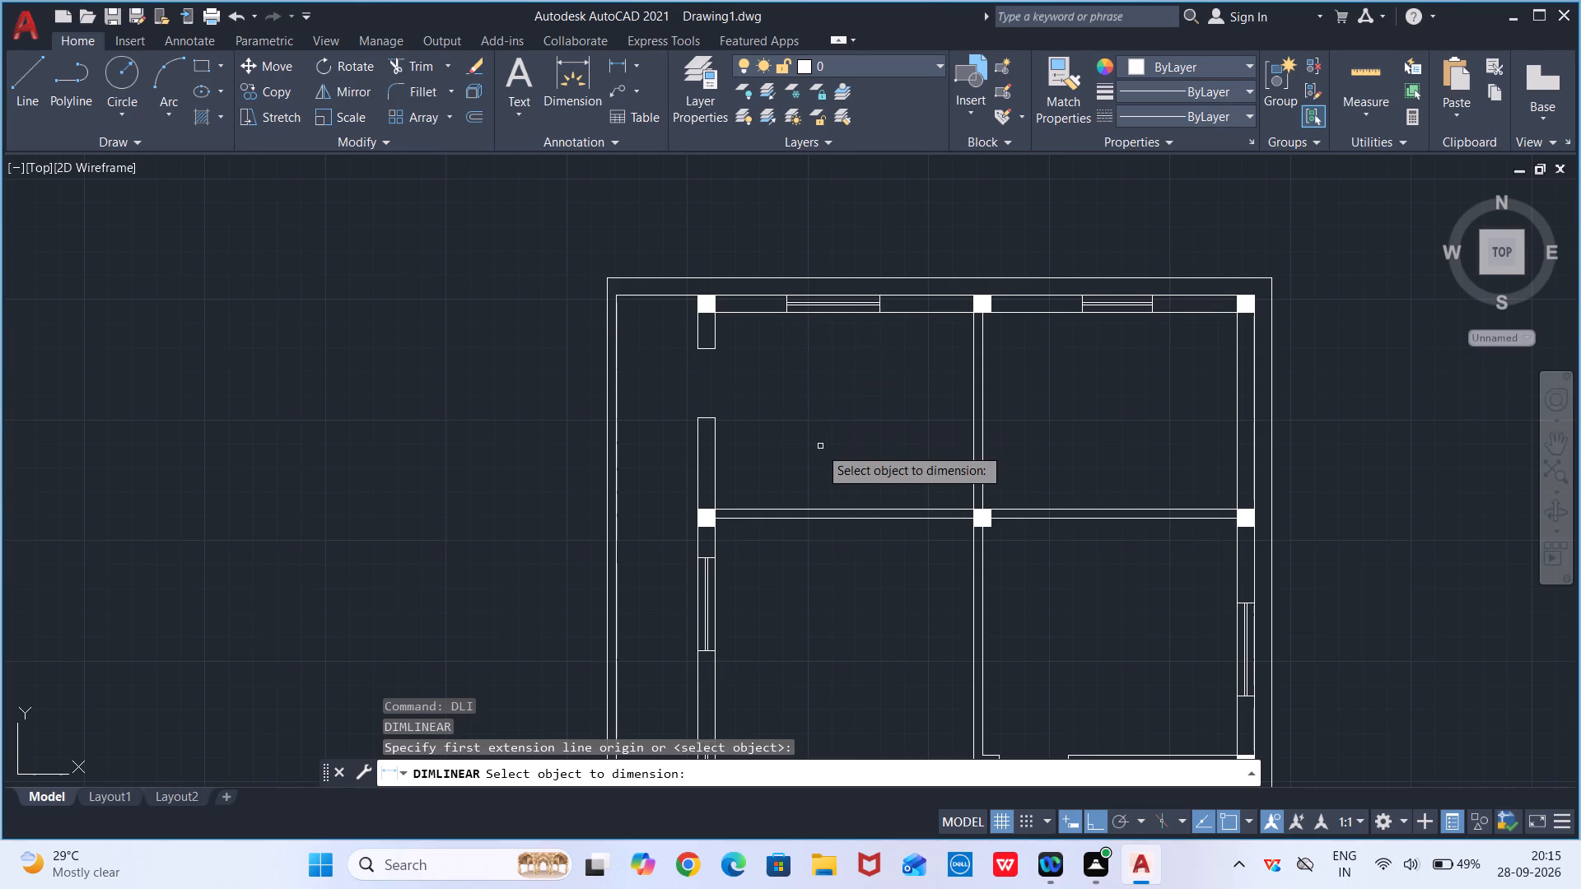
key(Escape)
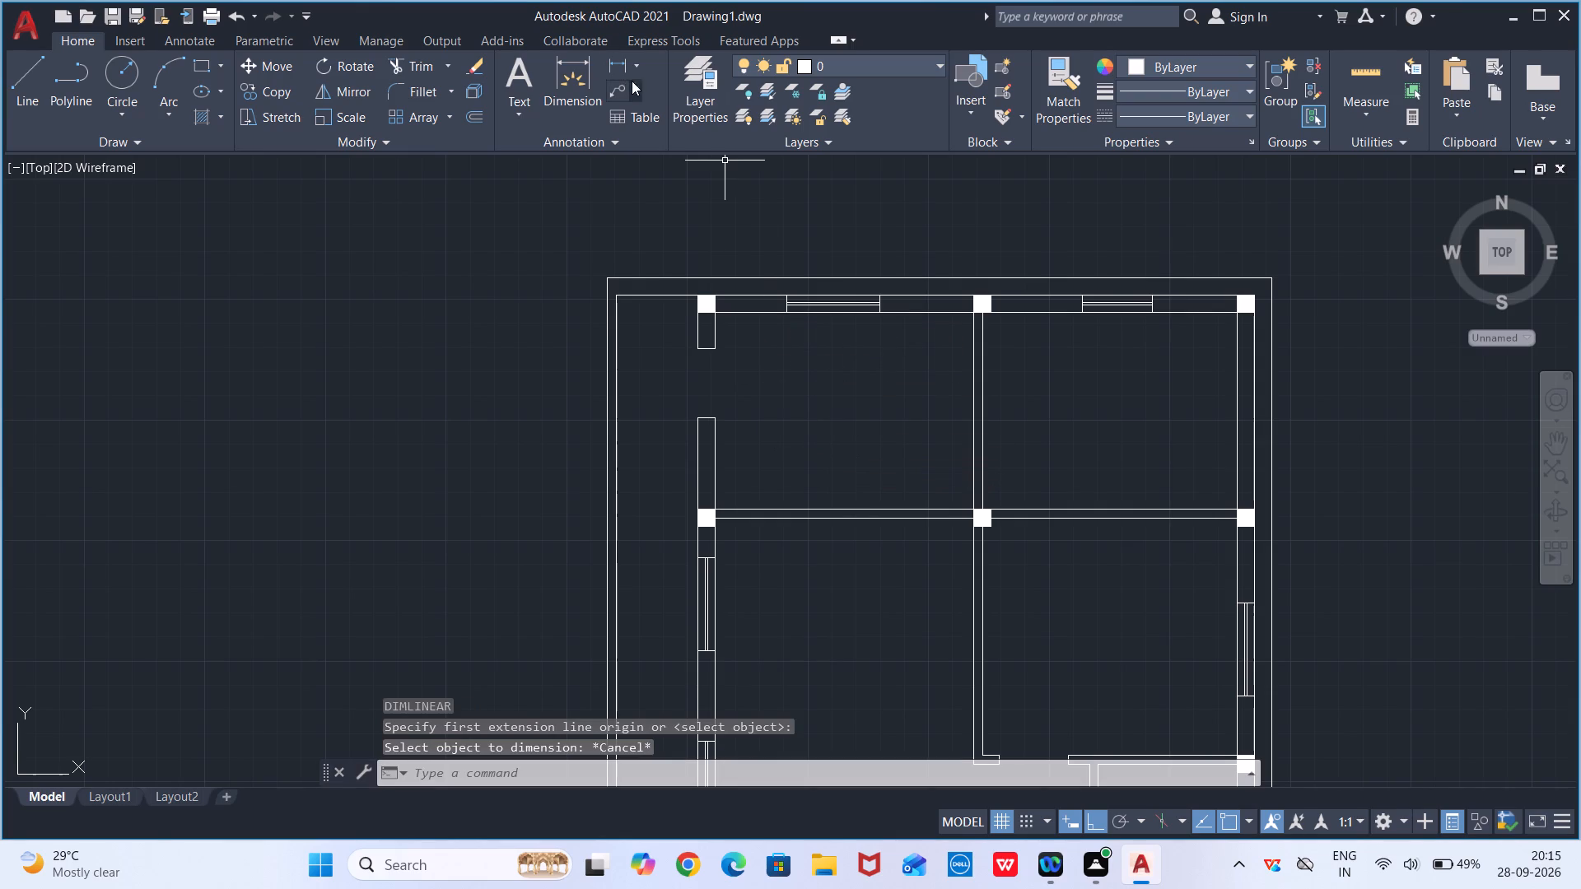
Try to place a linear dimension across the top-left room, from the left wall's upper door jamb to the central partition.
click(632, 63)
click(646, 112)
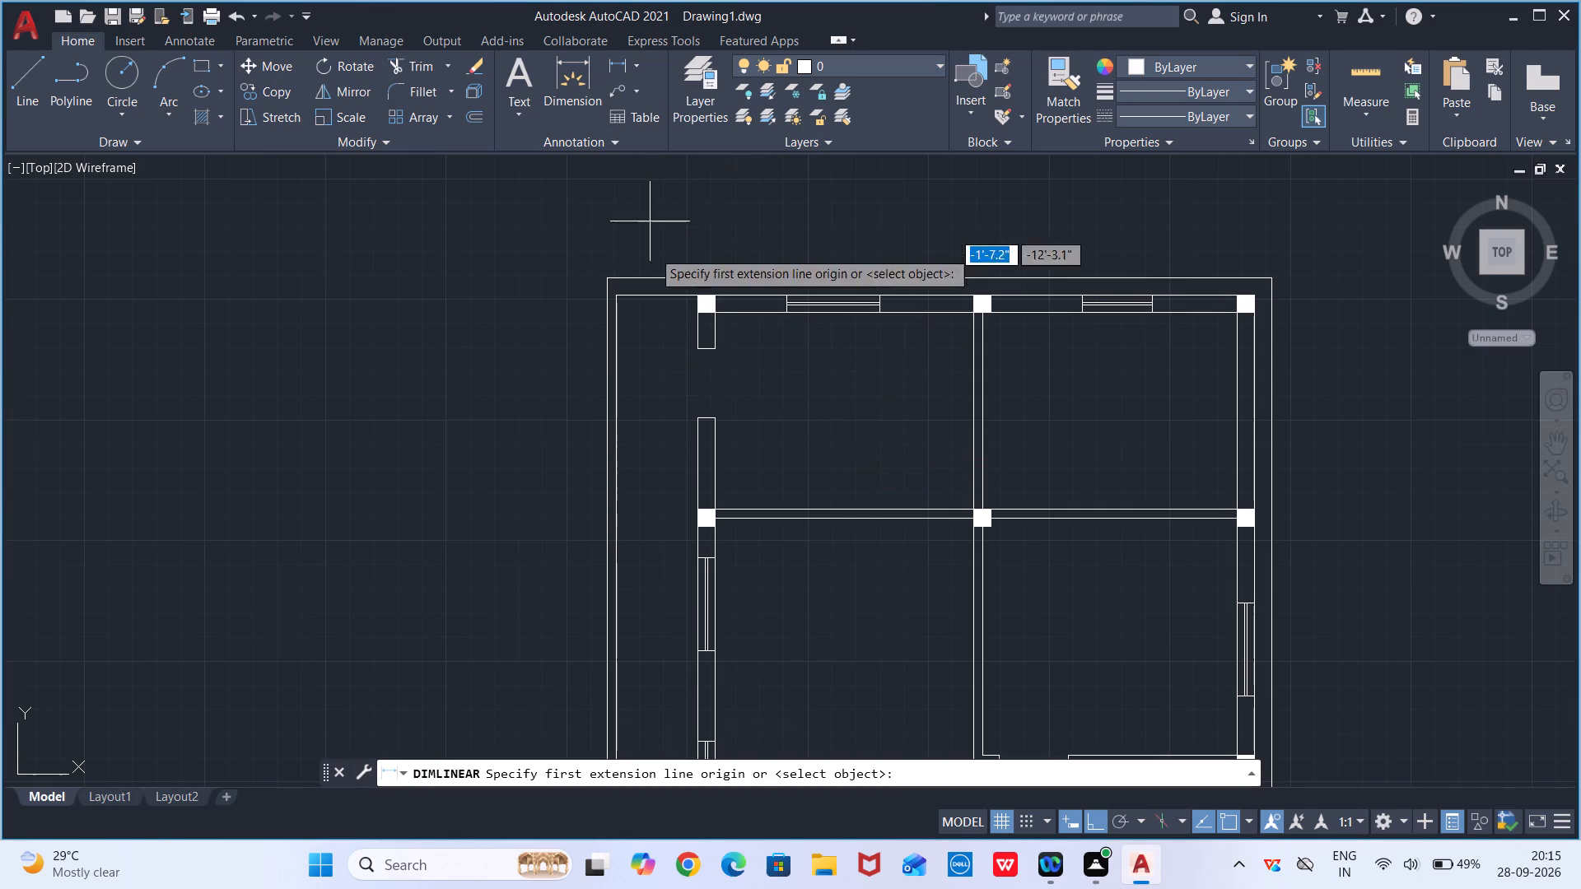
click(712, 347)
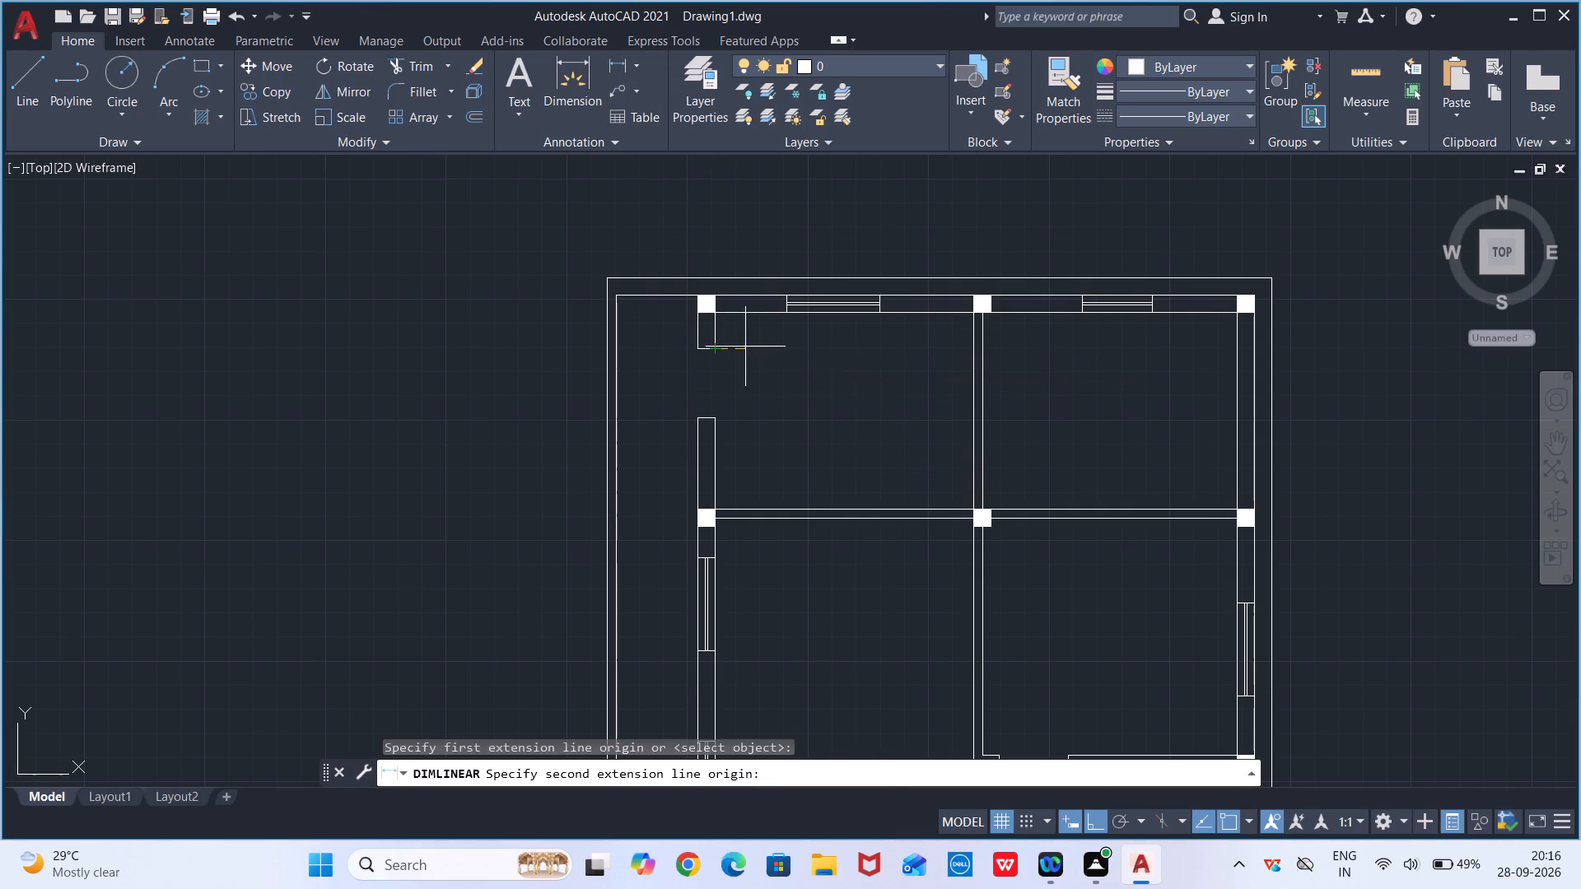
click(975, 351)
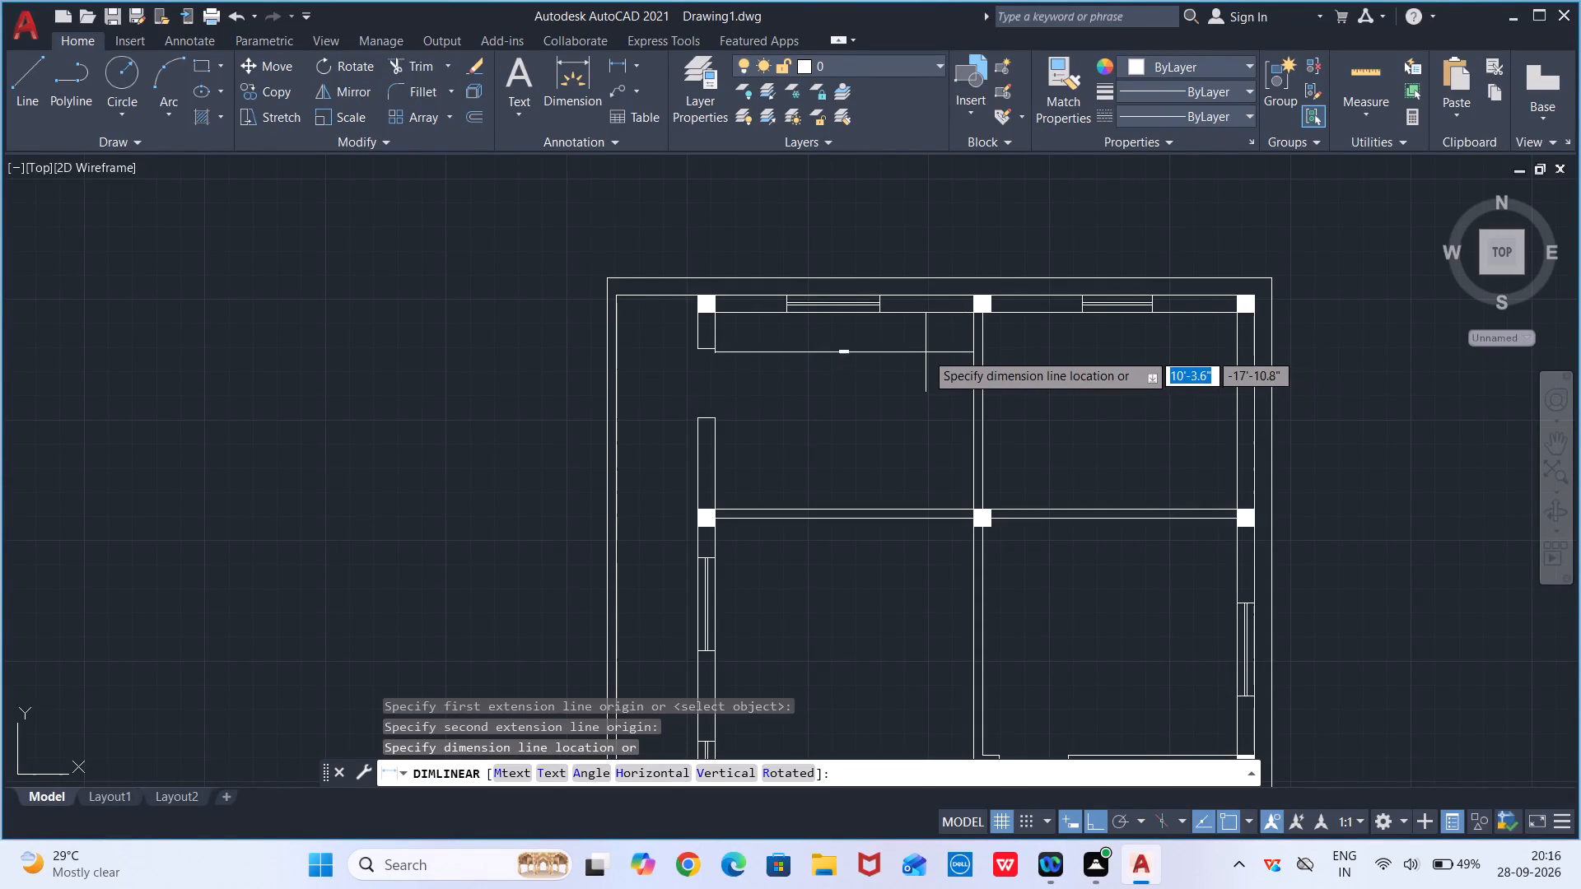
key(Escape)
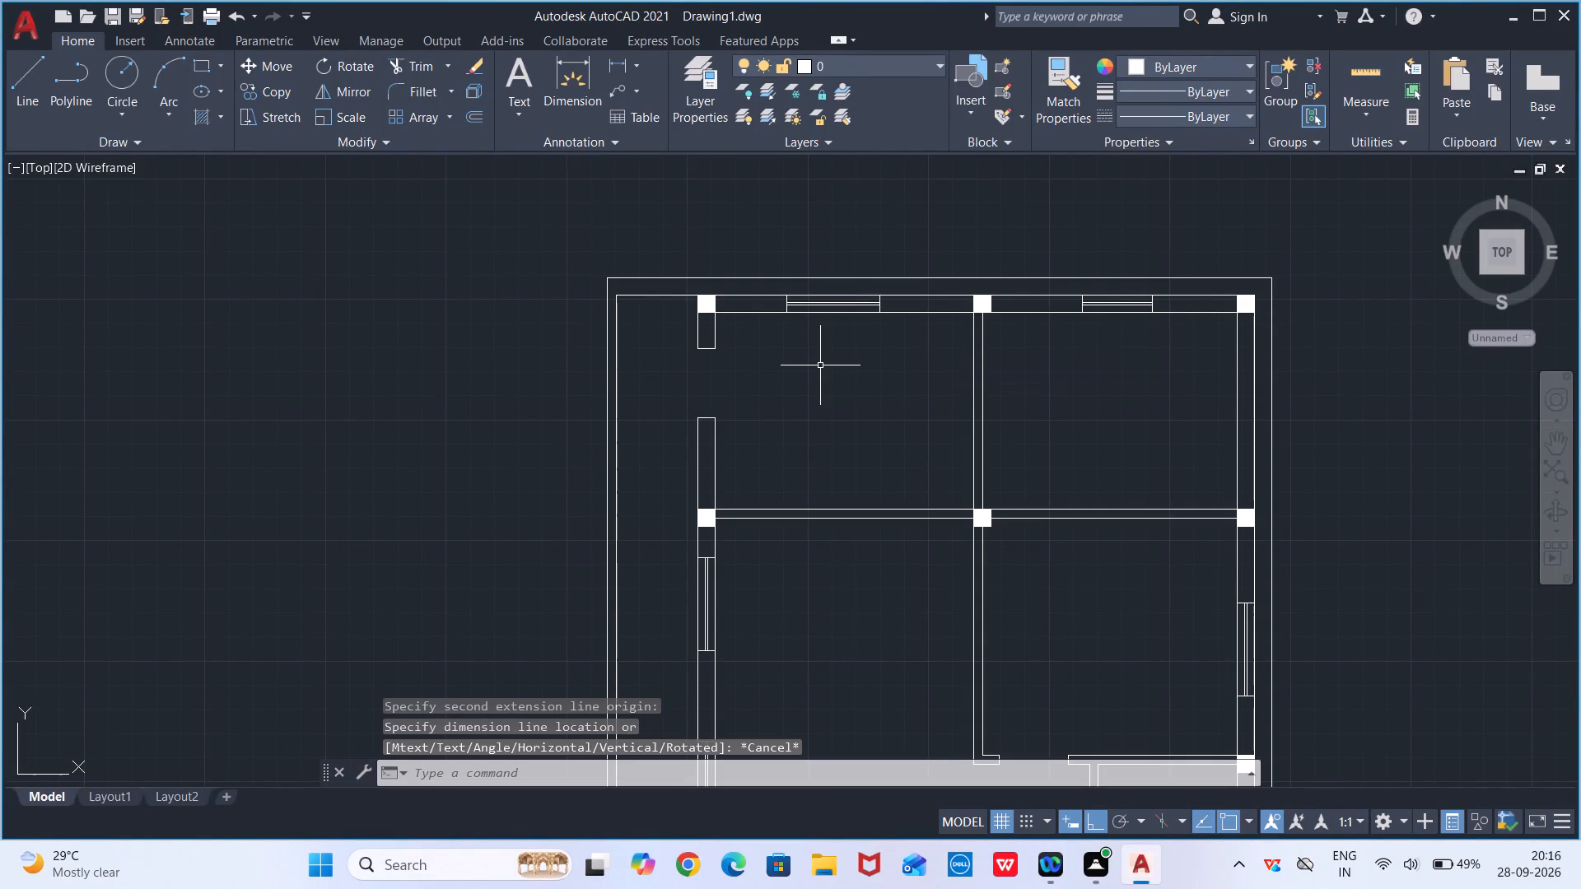
Set the text height of the Standard dimension style to 1' and make the style current.
key(d)
key(Return)
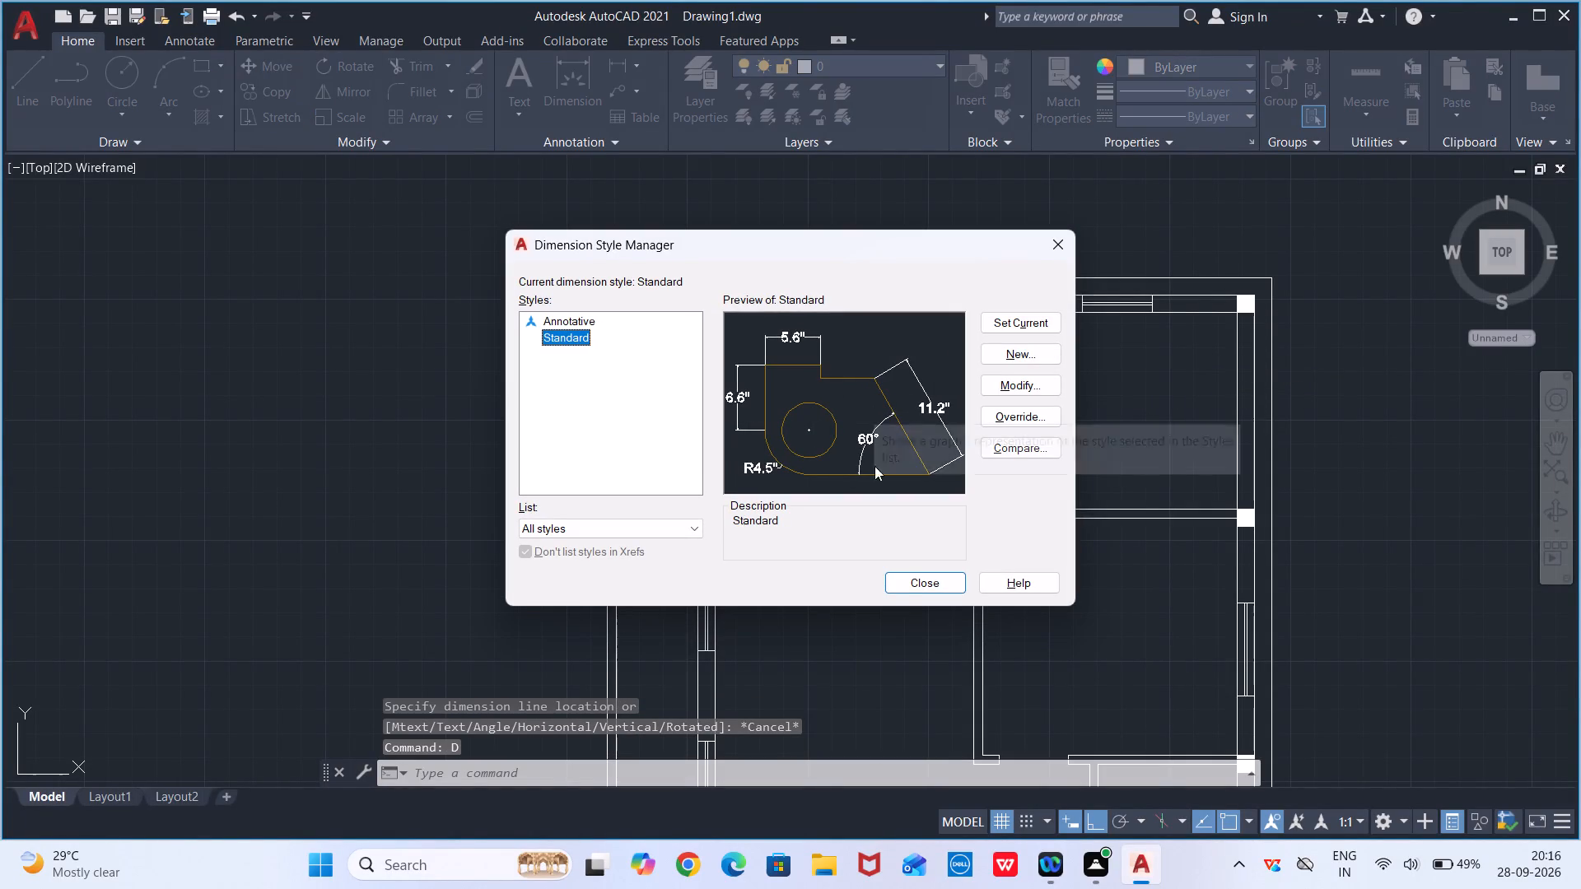
click(1033, 385)
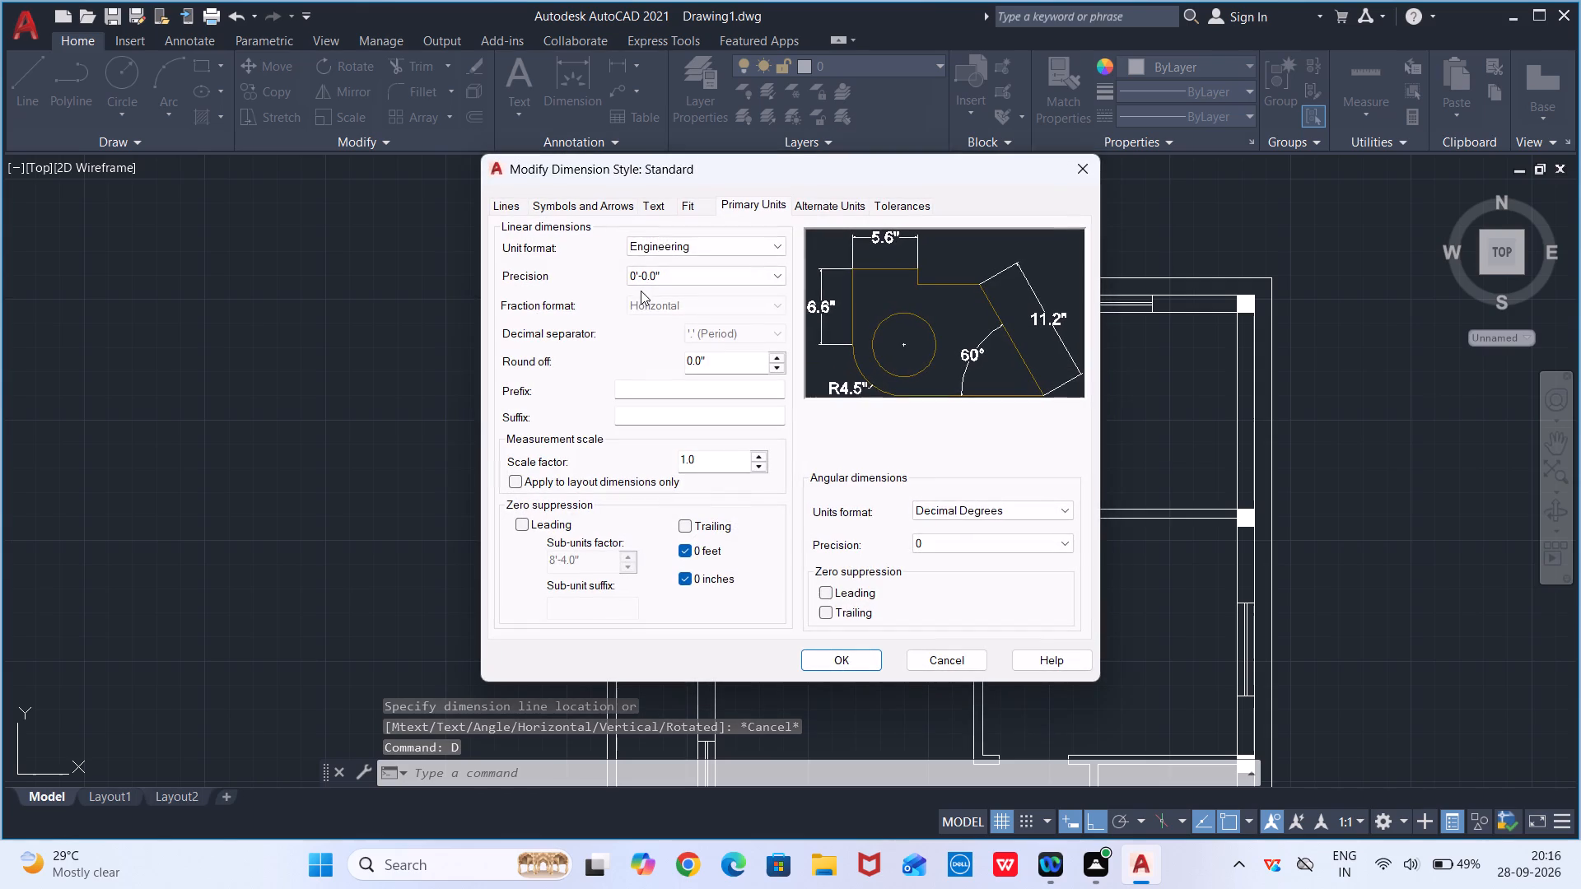
click(651, 214)
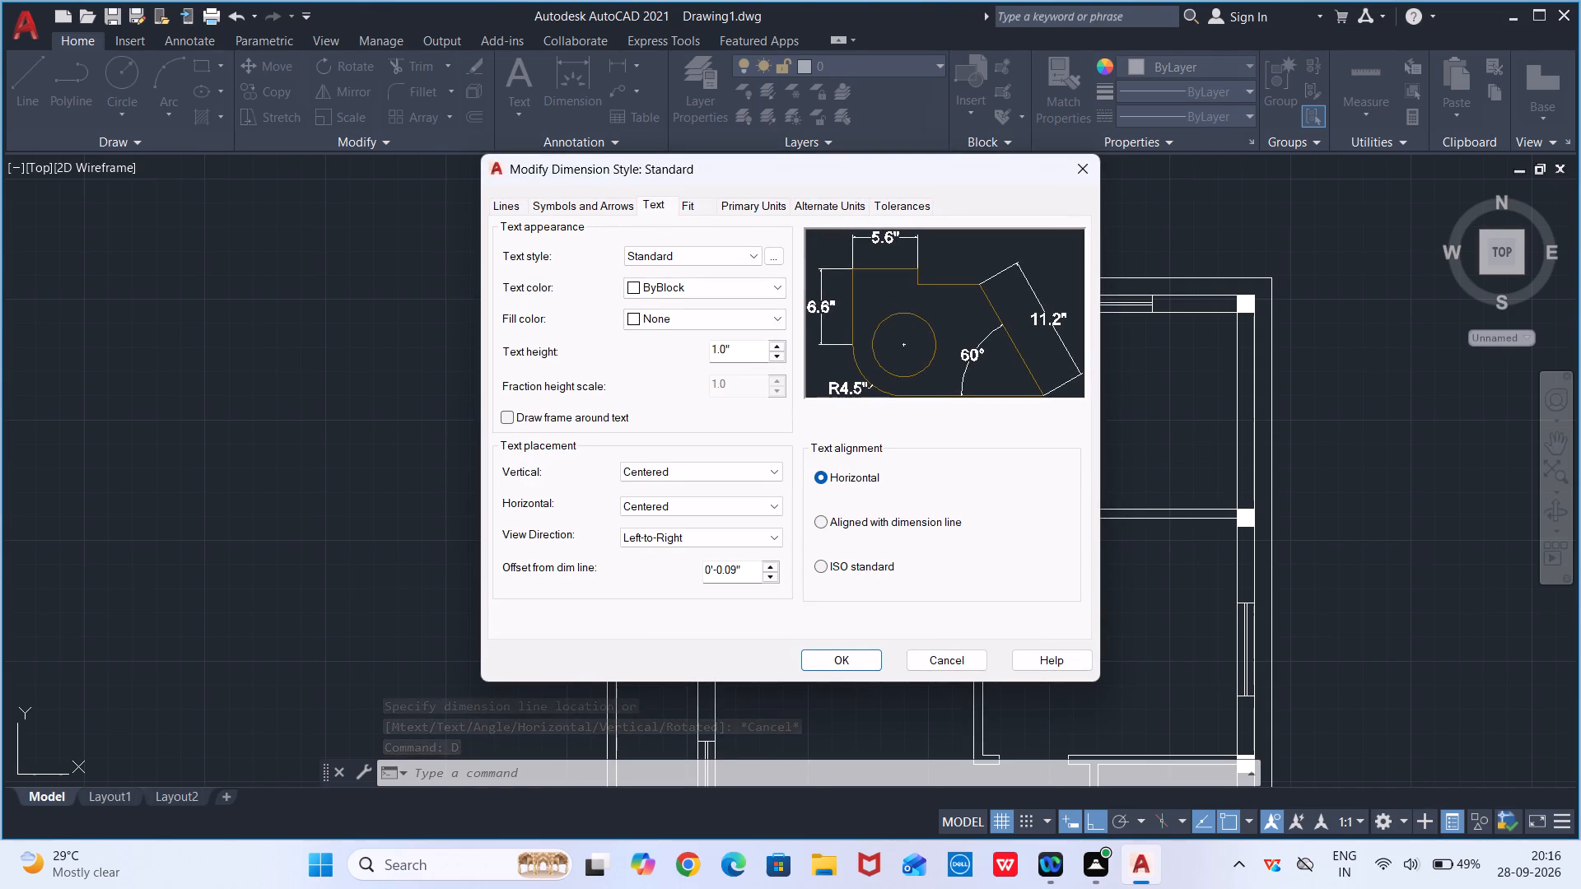
click(749, 352)
text(10")
key(Return)
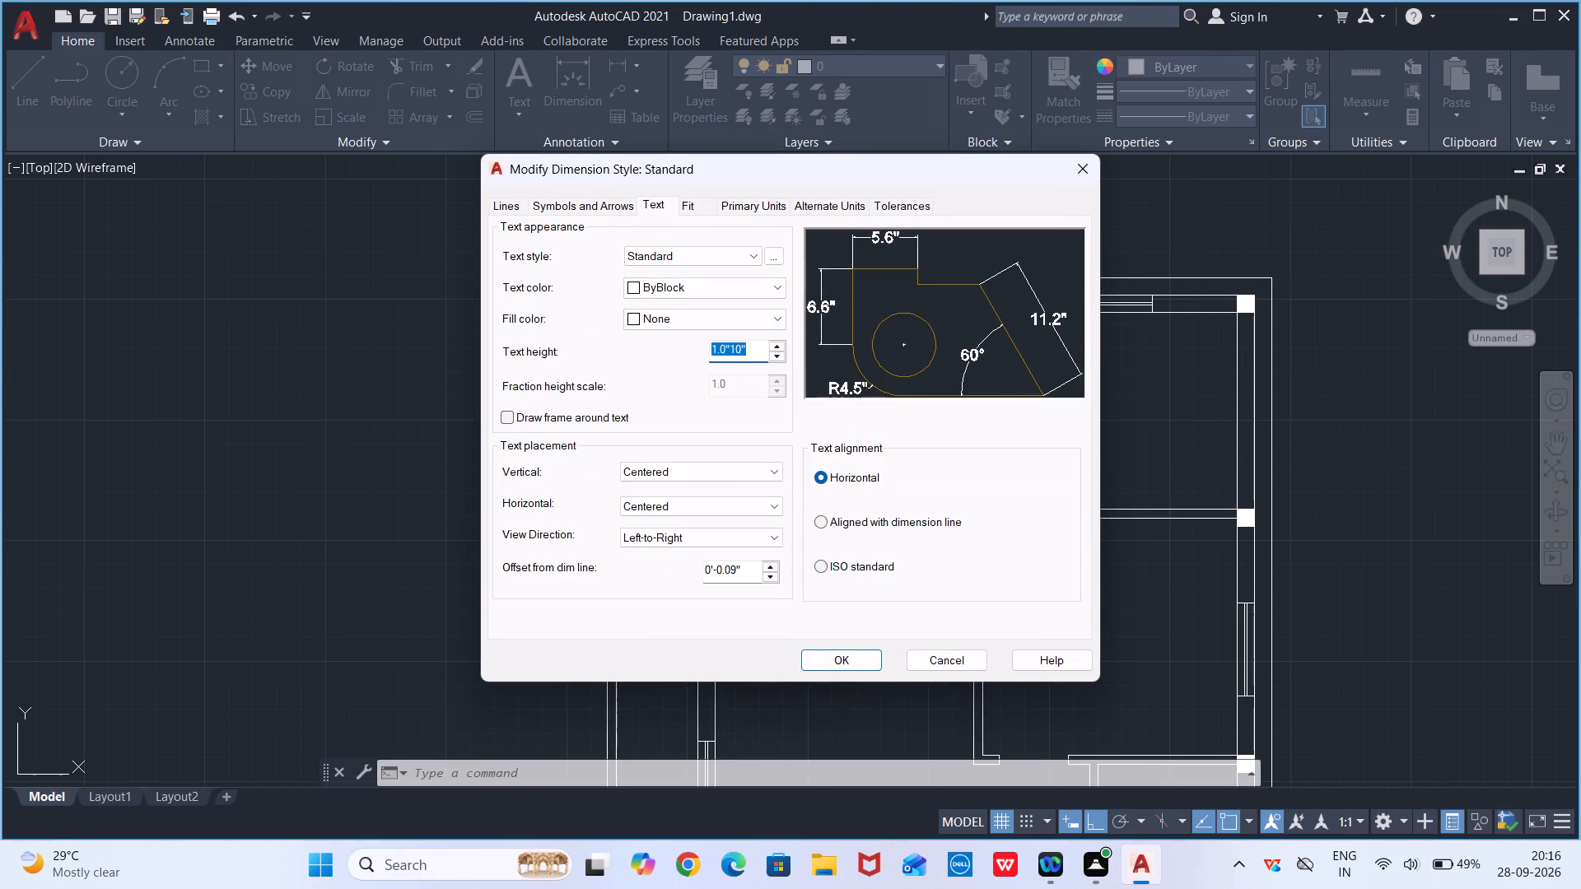
click(752, 346)
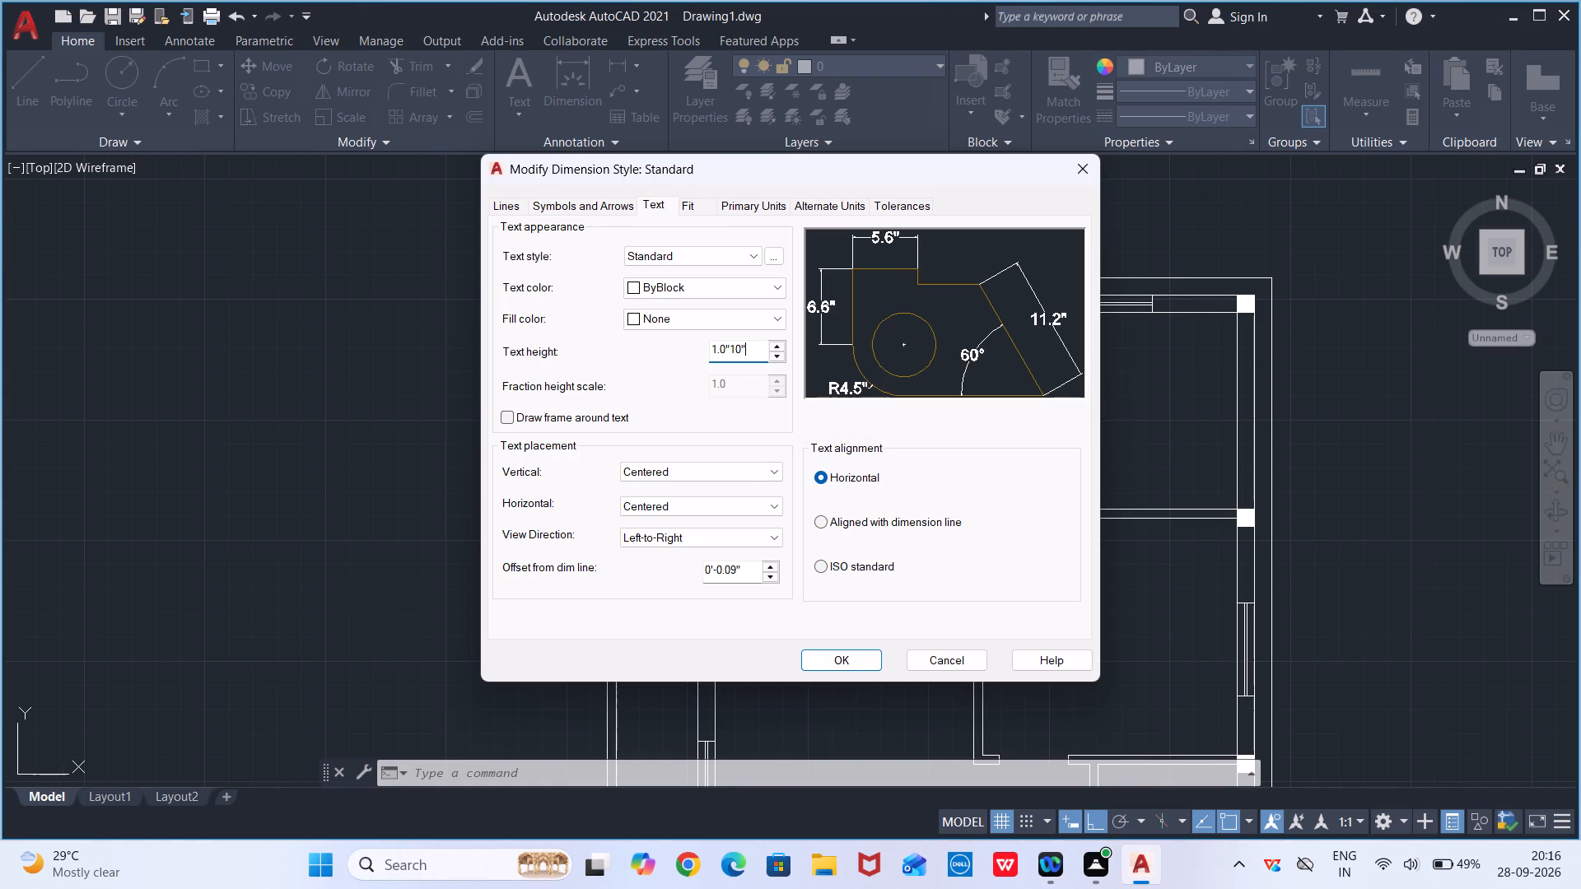
click(752, 346)
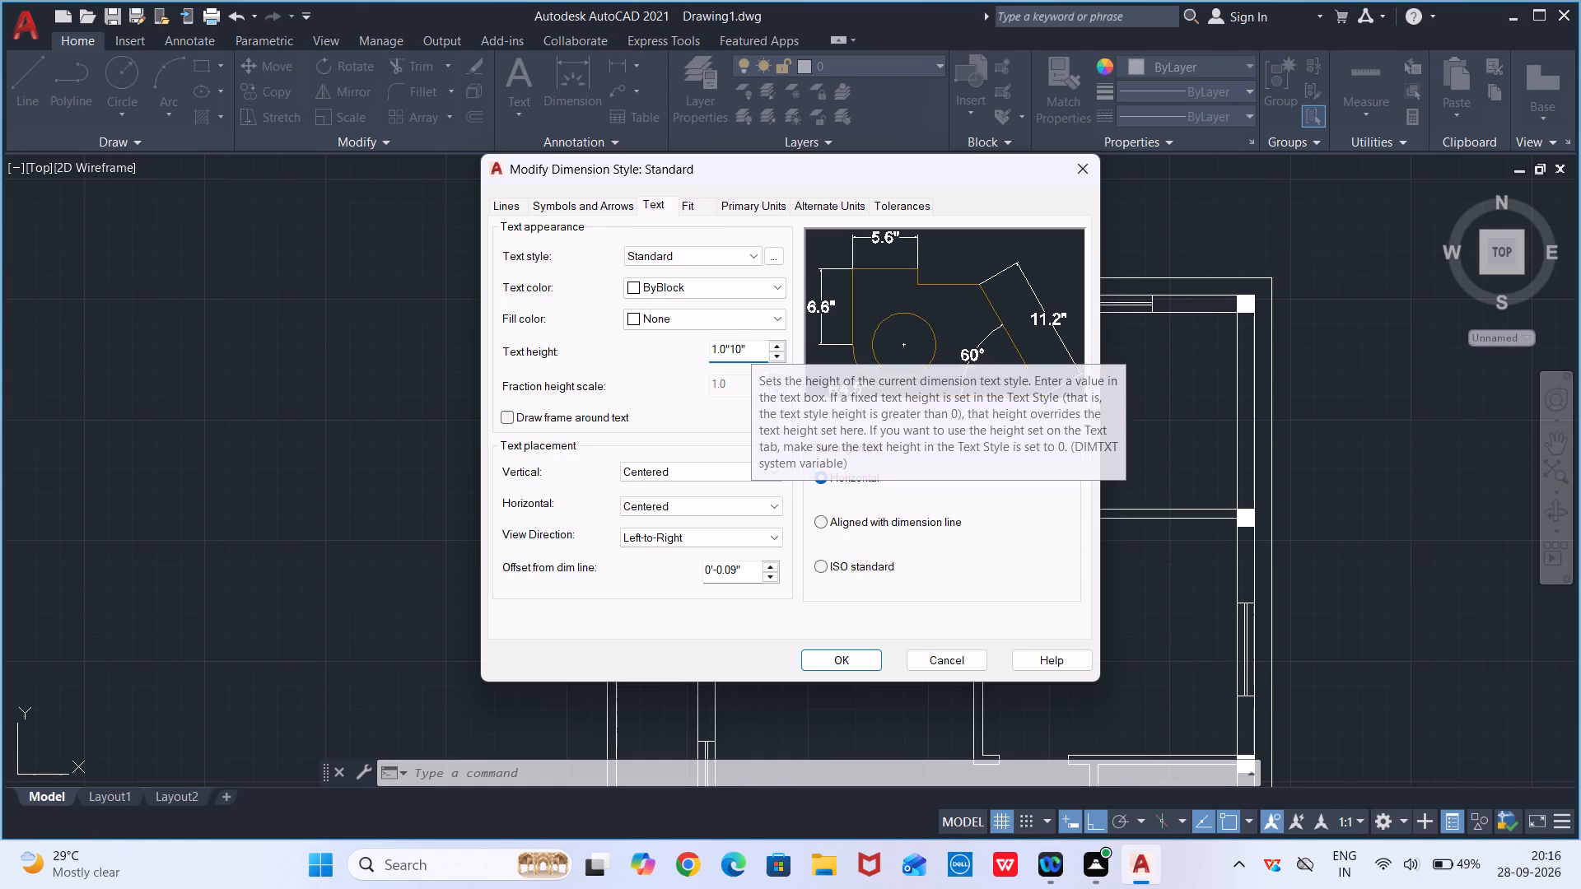
key(BackSpace)
key(BackSpace)
key(BackSpace)
key(BackSpace)
key(BackSpace)
key(BackSpace)
key(BackSpace)
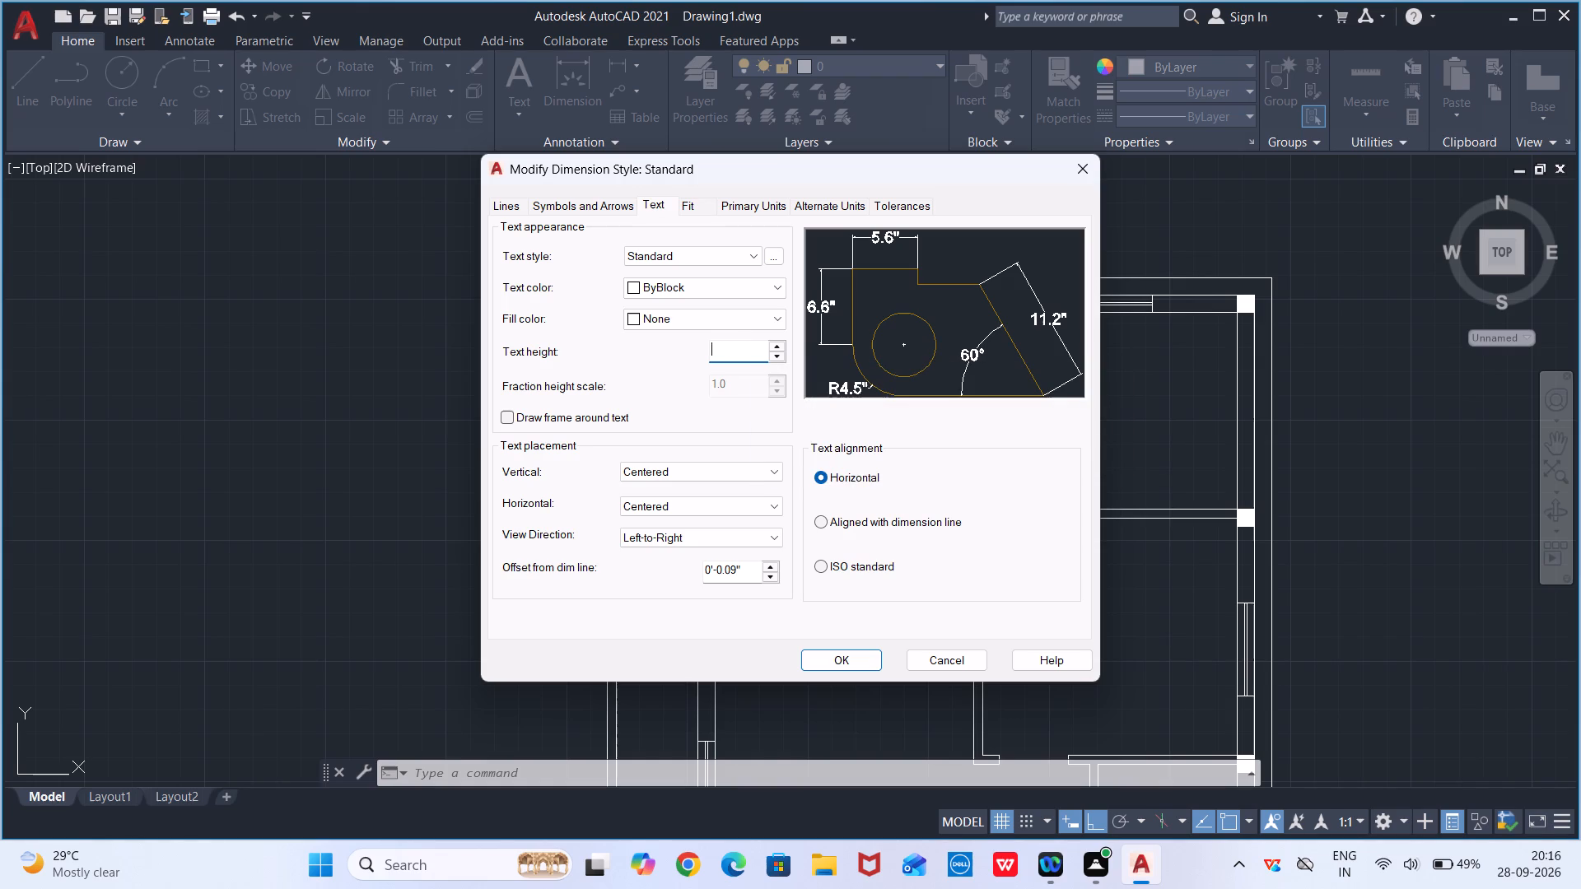
key(1)
key(apostrophe)
key(Return)
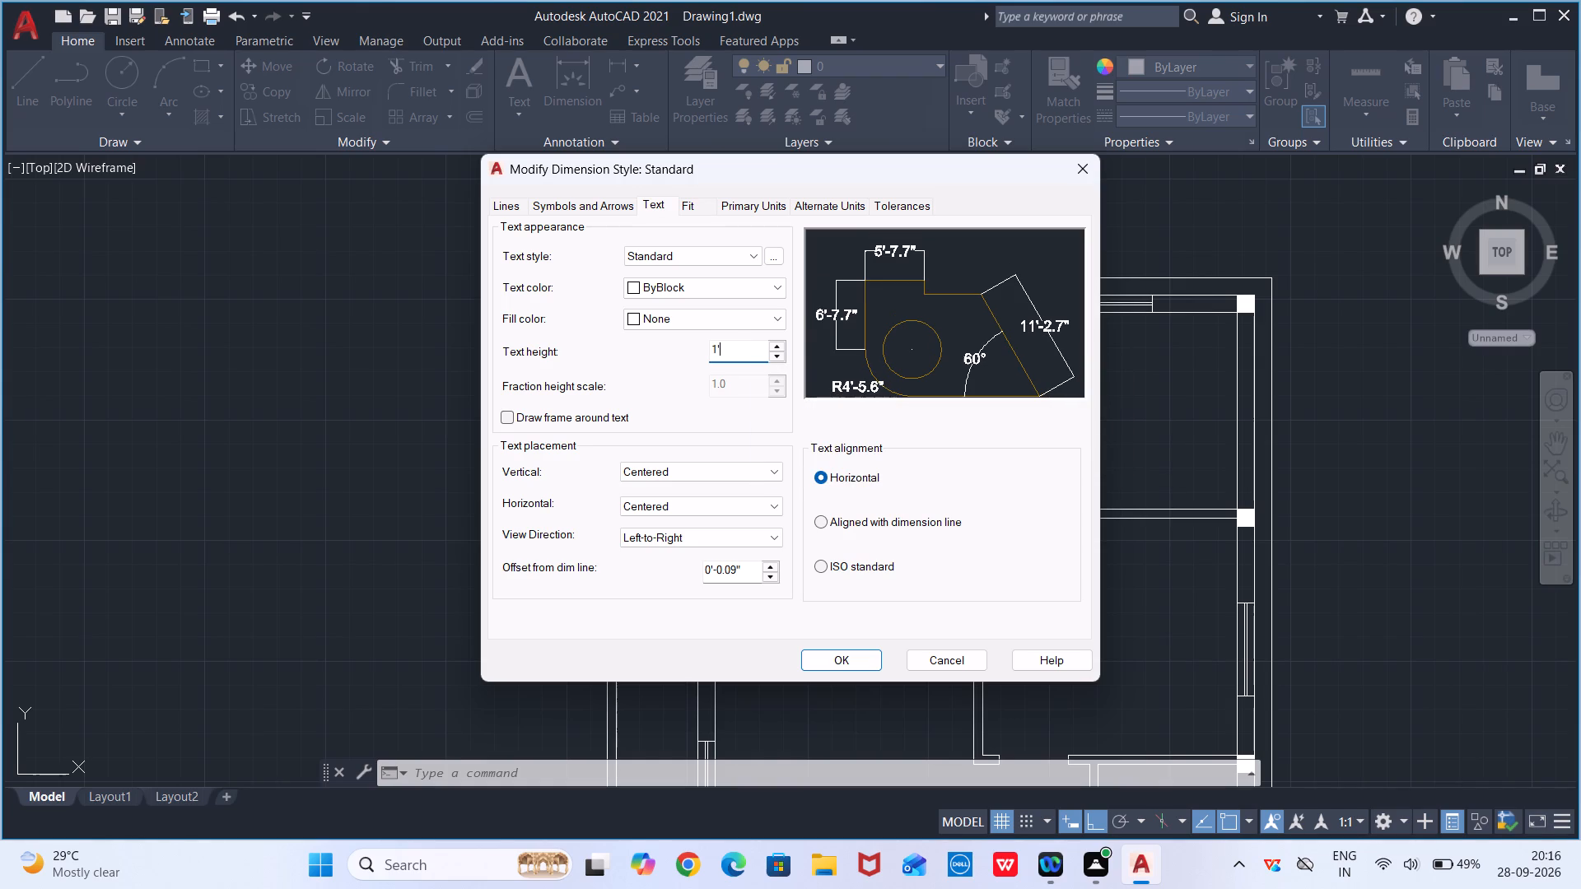
click(832, 663)
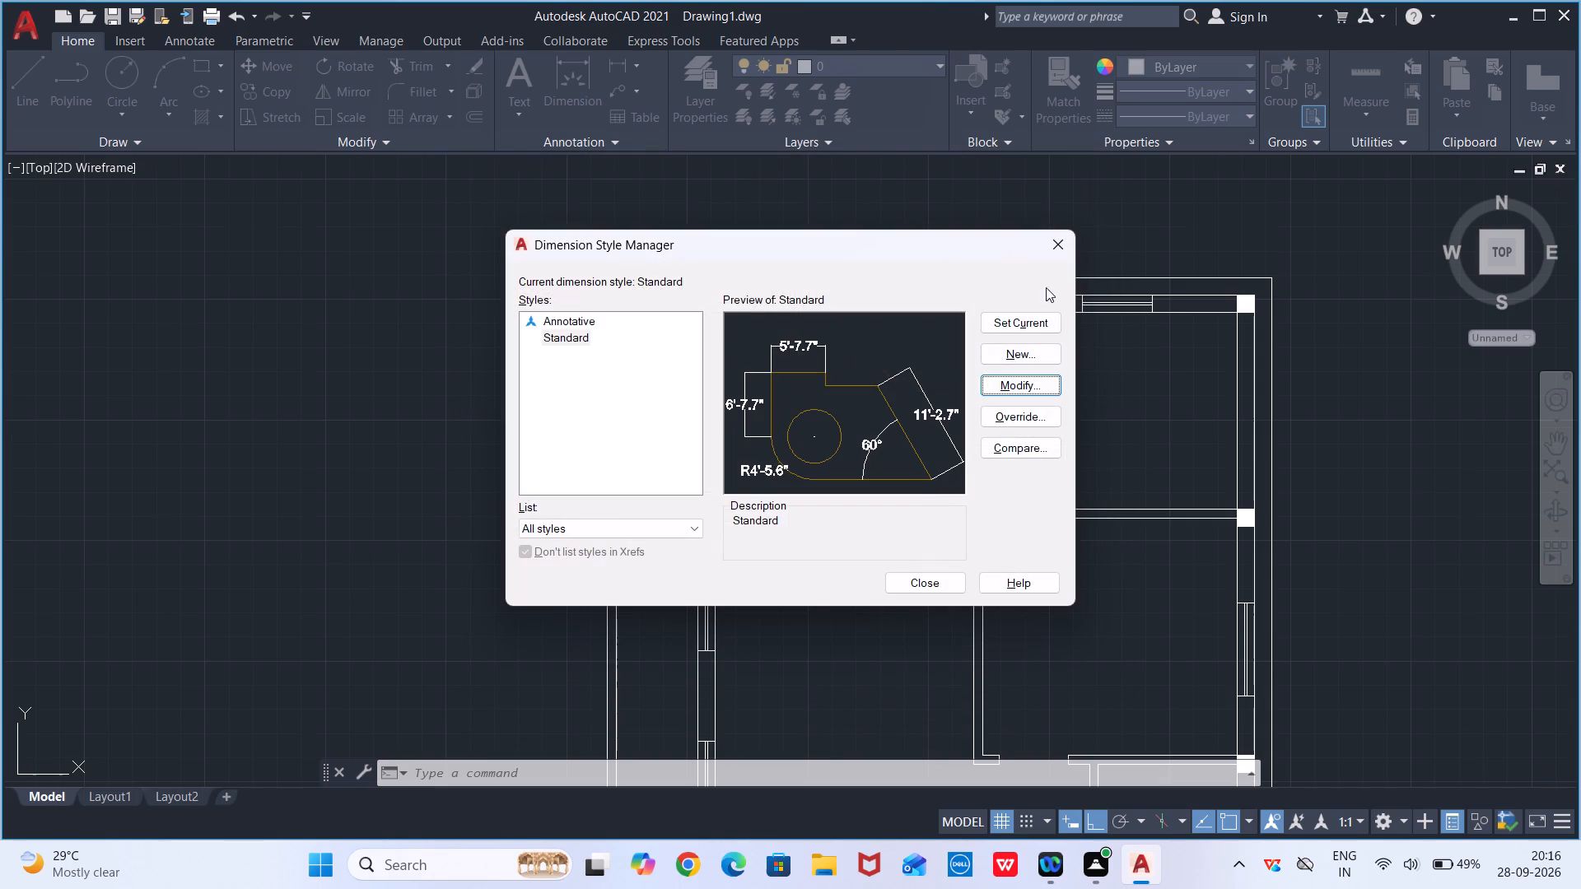
click(1019, 322)
click(912, 587)
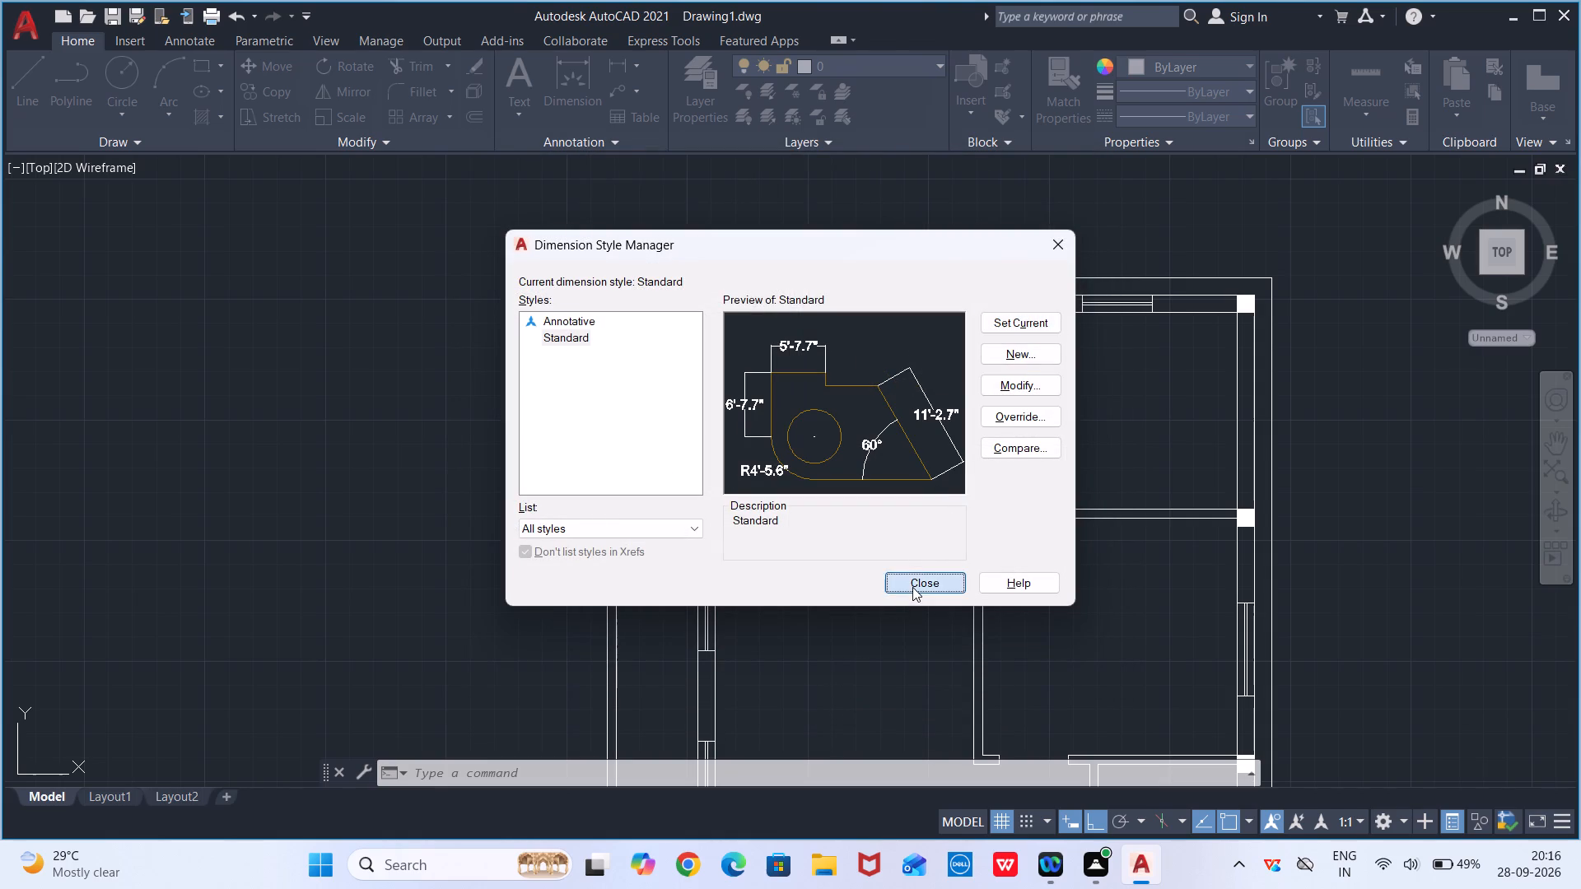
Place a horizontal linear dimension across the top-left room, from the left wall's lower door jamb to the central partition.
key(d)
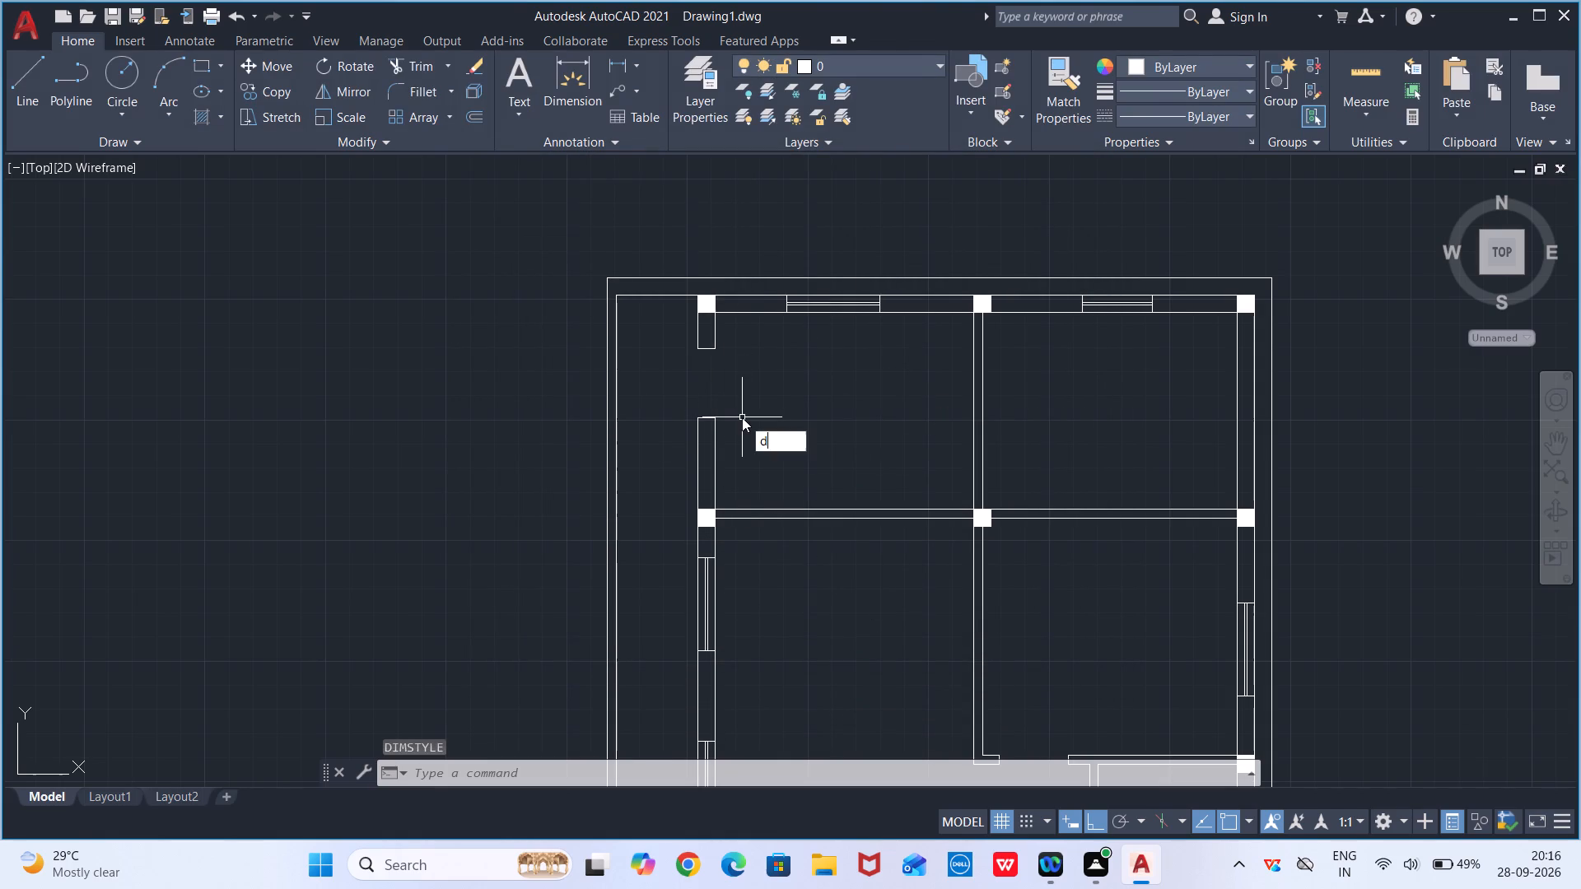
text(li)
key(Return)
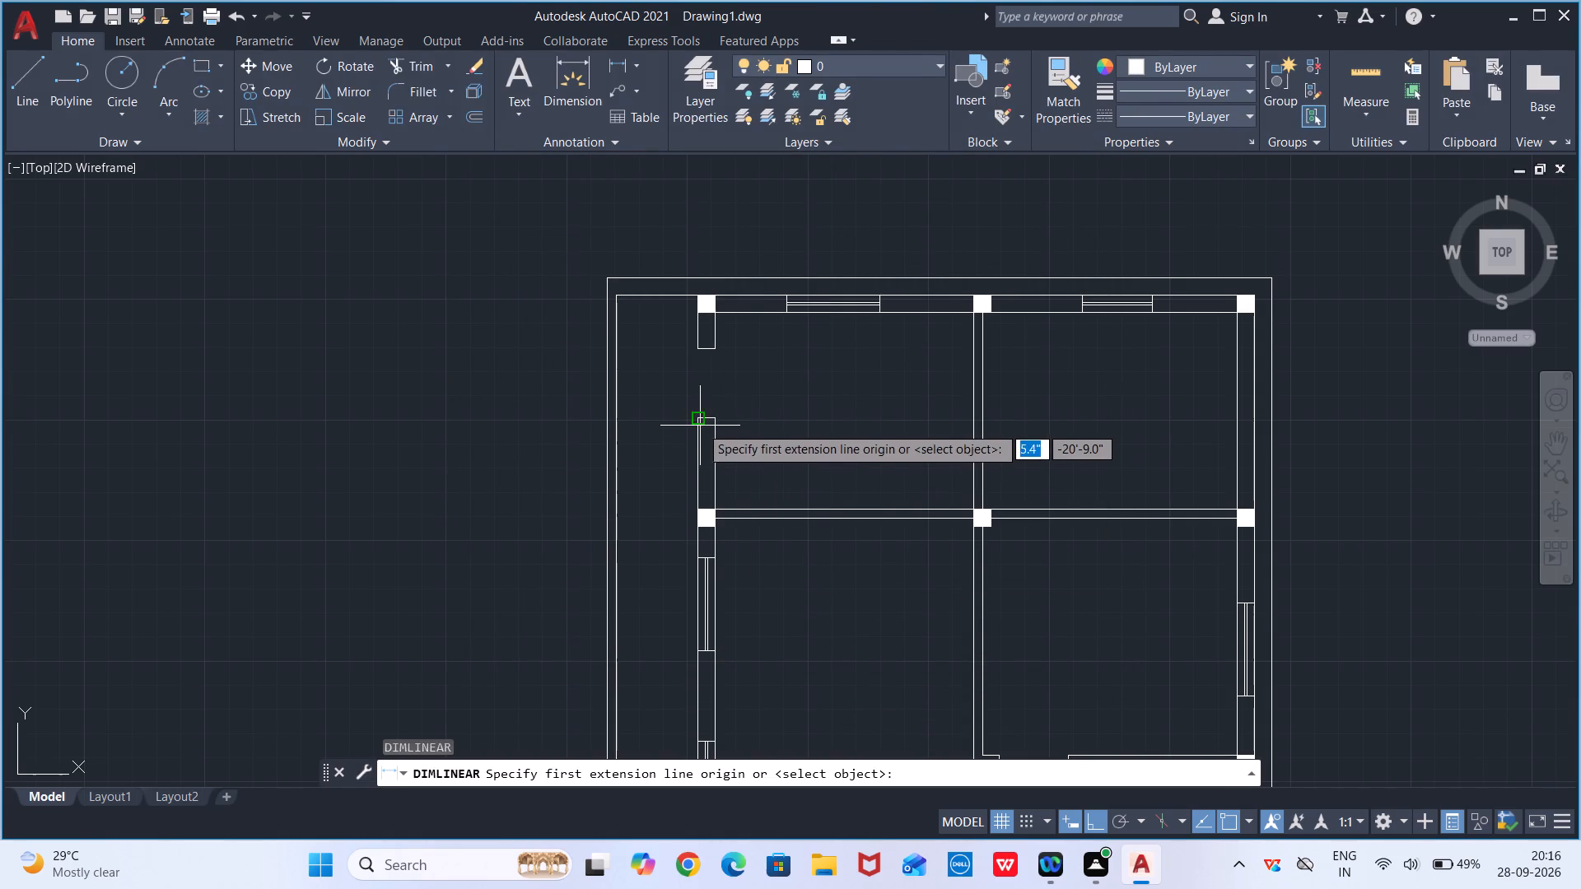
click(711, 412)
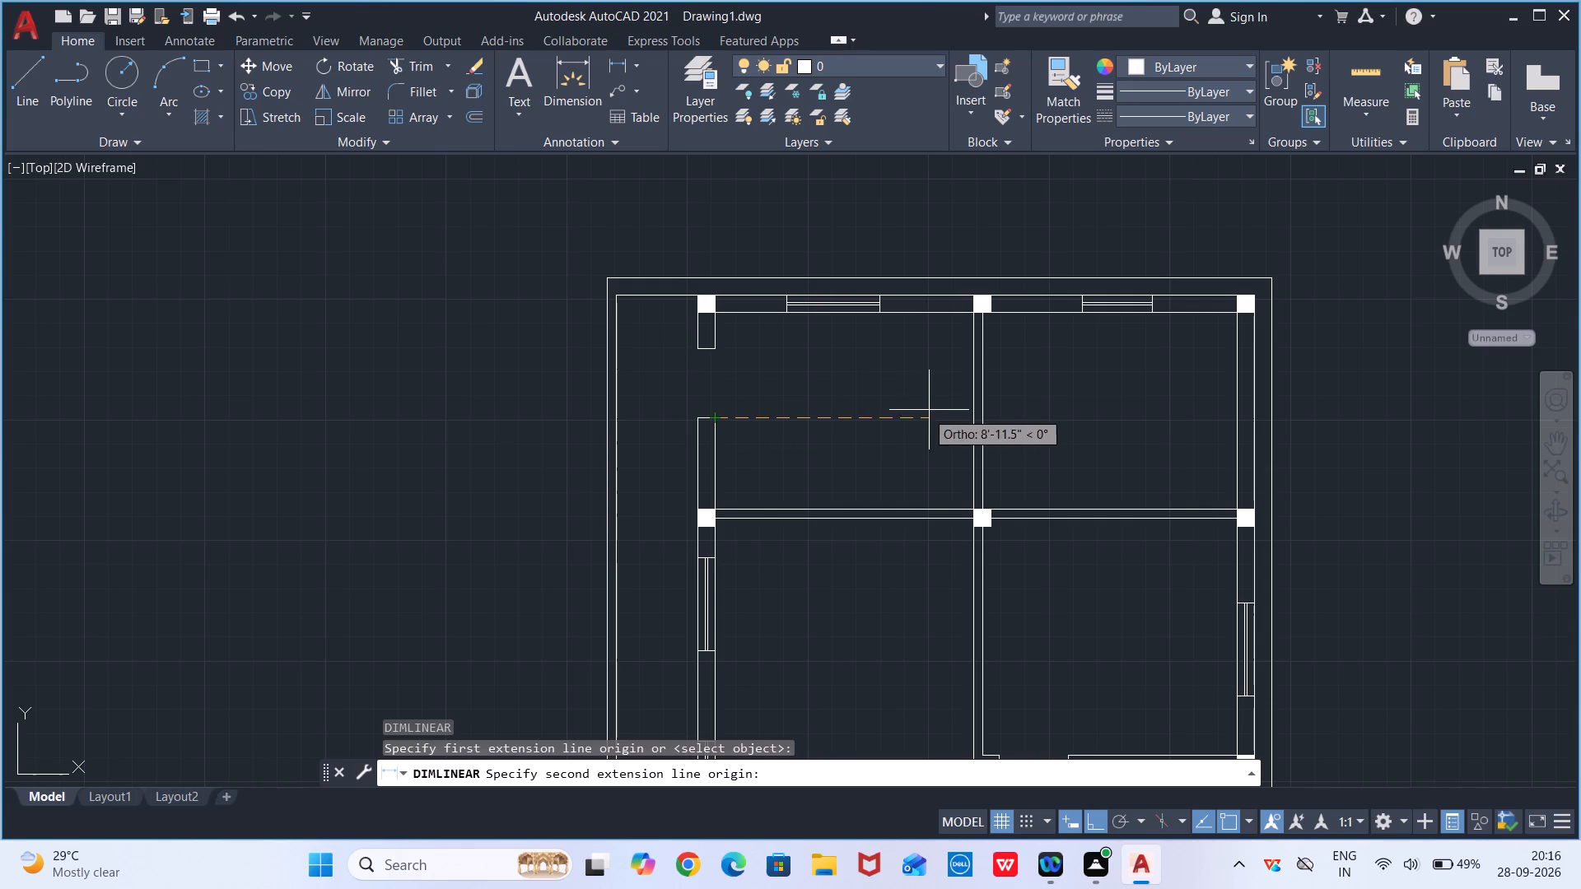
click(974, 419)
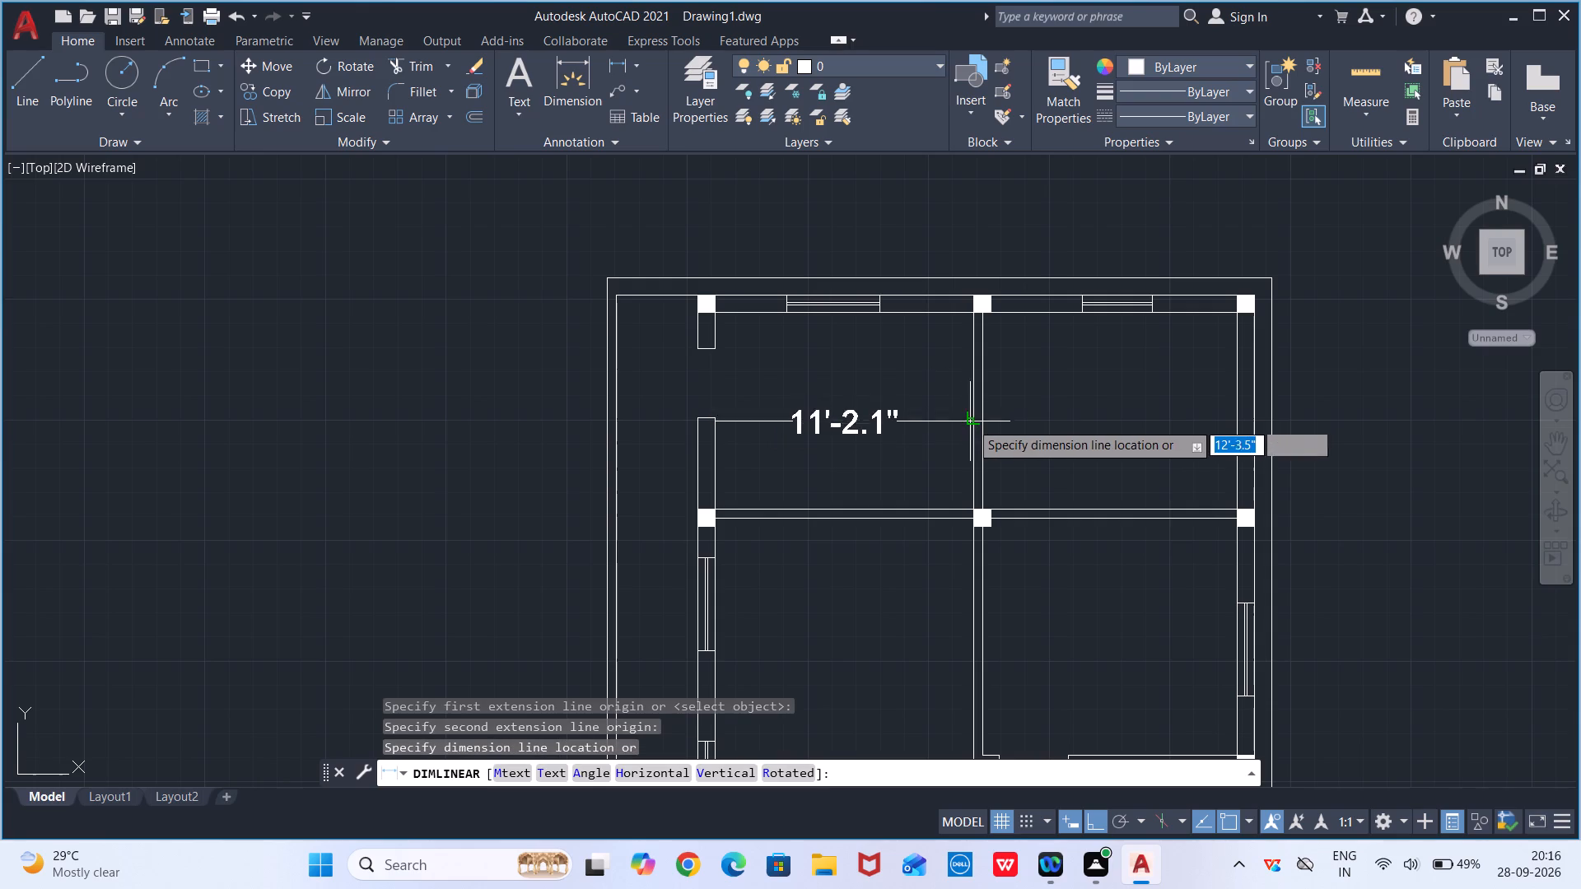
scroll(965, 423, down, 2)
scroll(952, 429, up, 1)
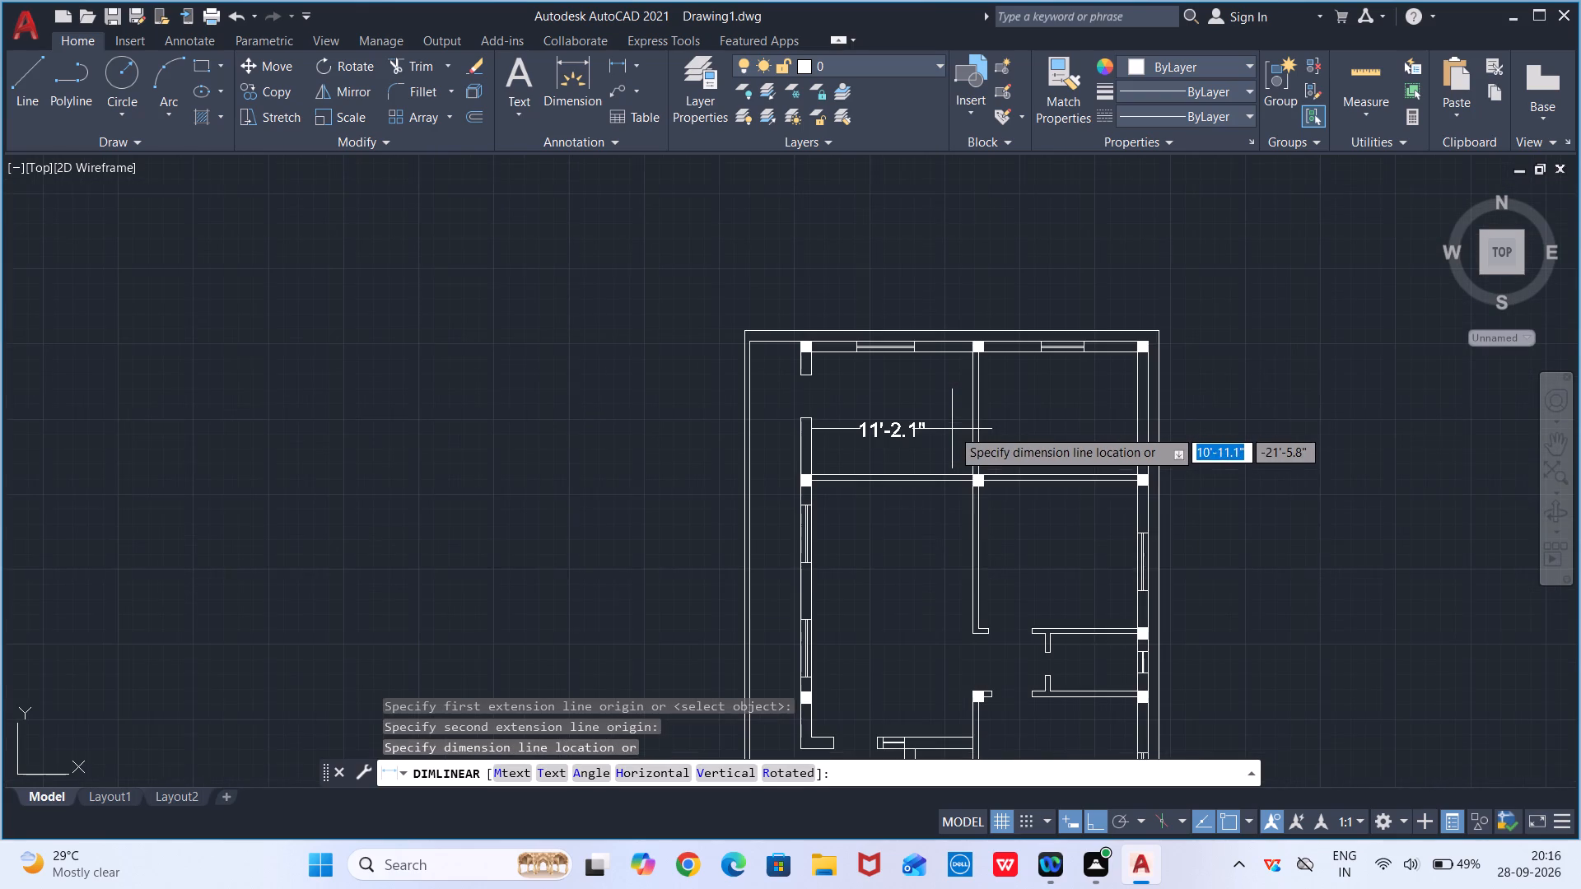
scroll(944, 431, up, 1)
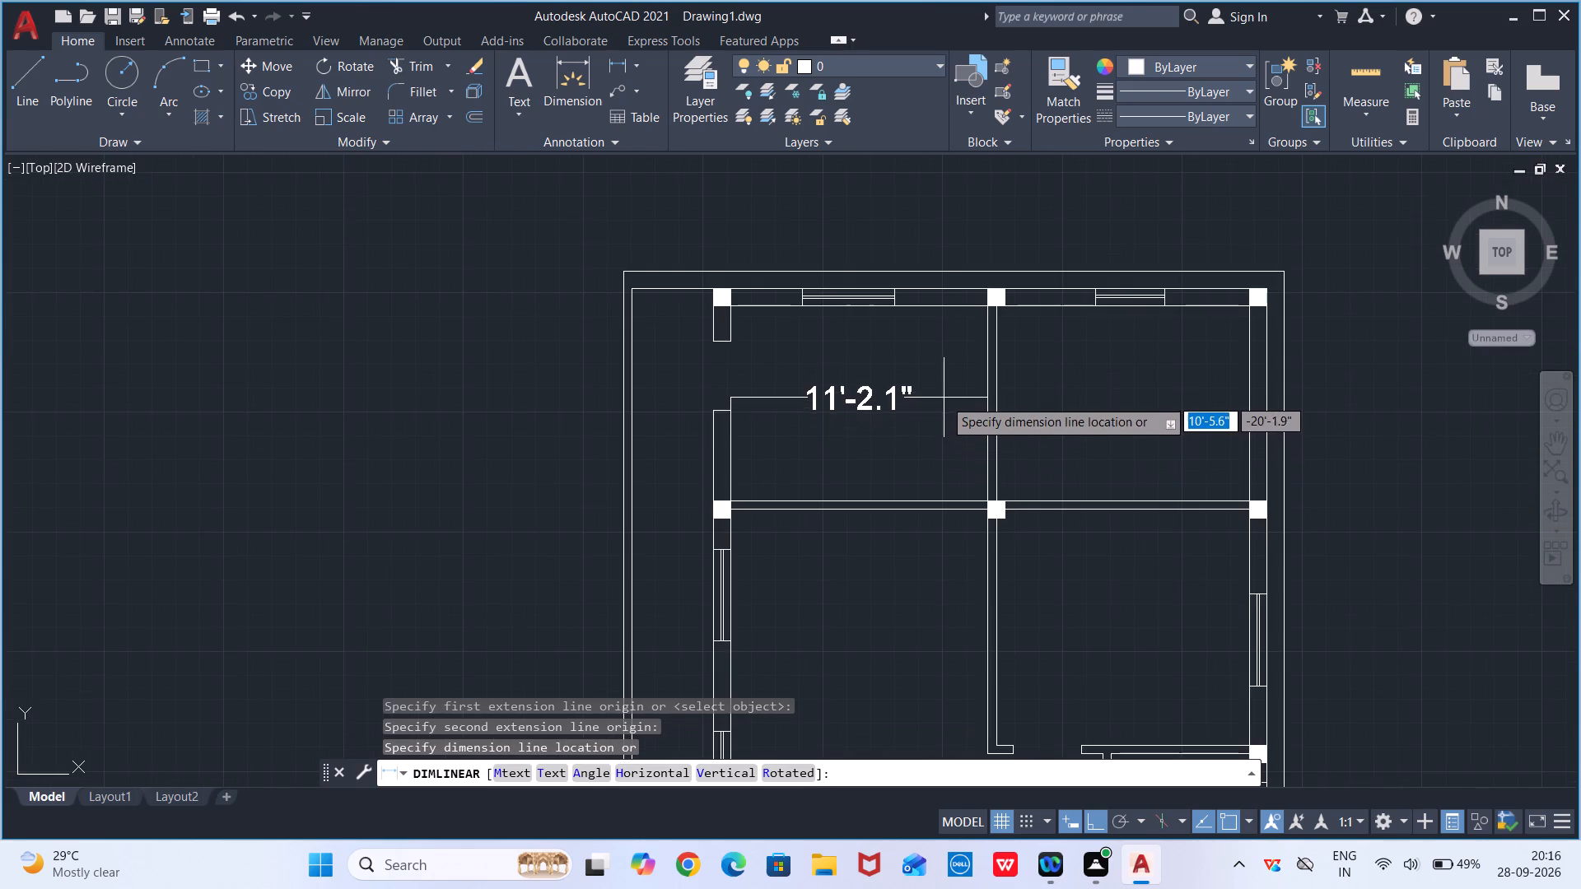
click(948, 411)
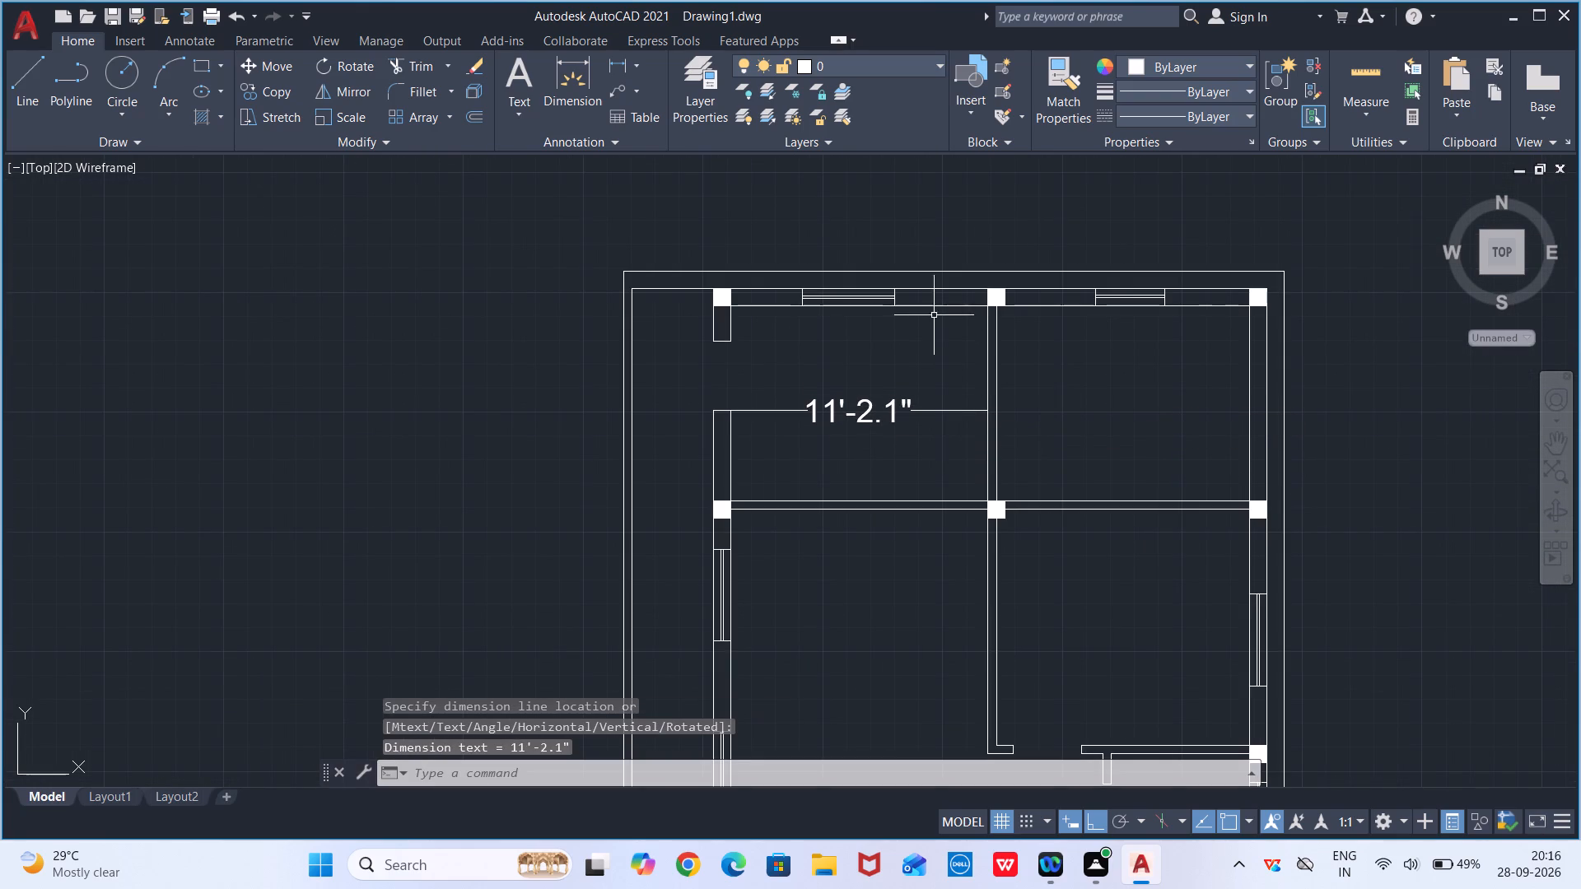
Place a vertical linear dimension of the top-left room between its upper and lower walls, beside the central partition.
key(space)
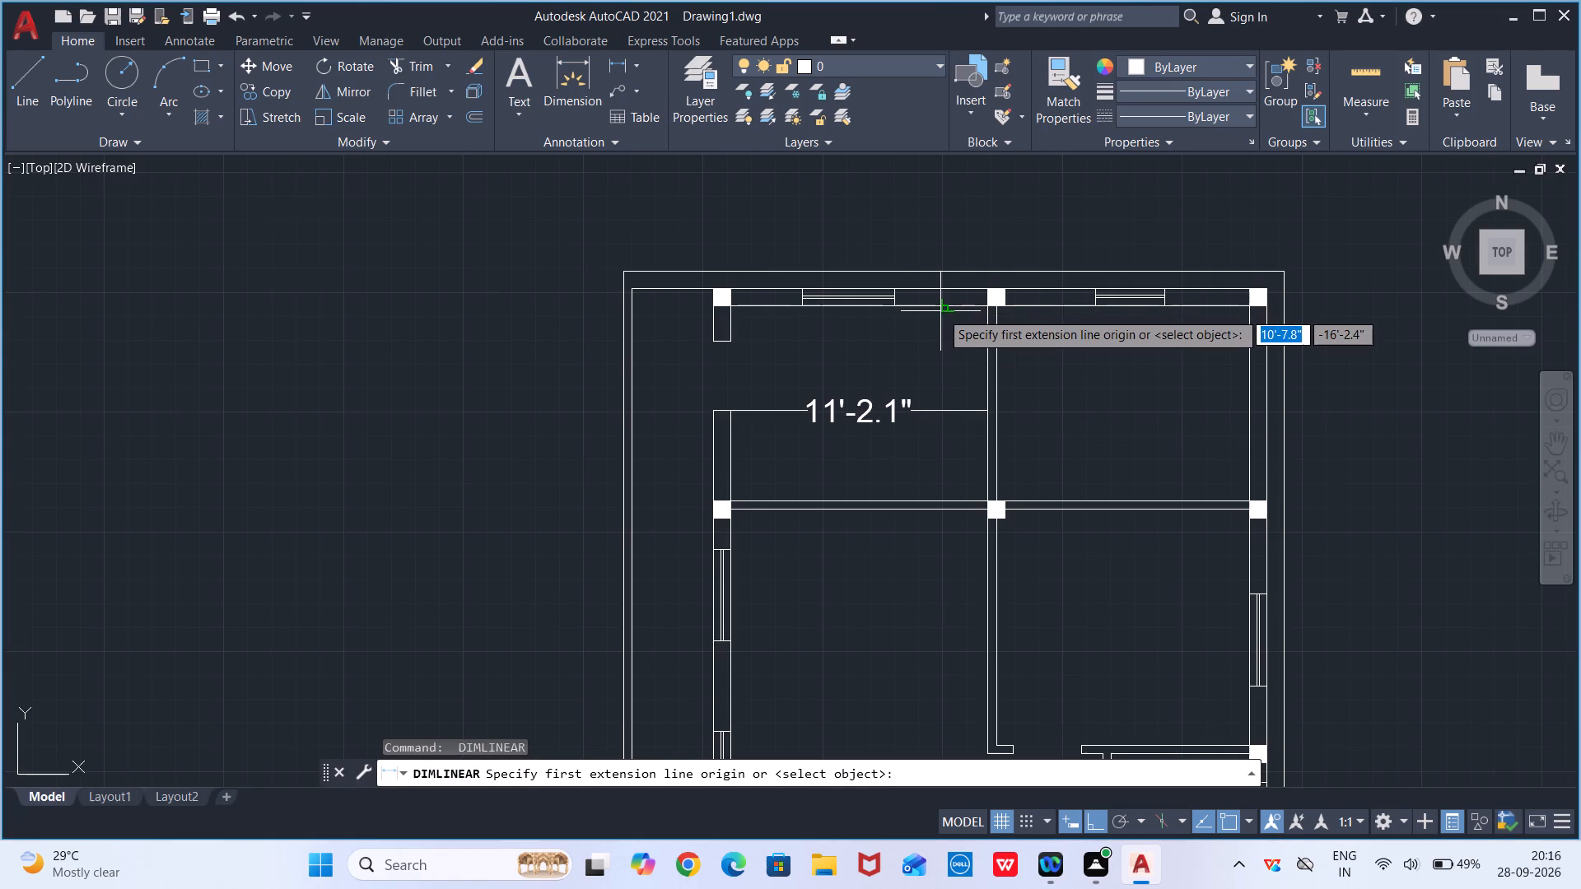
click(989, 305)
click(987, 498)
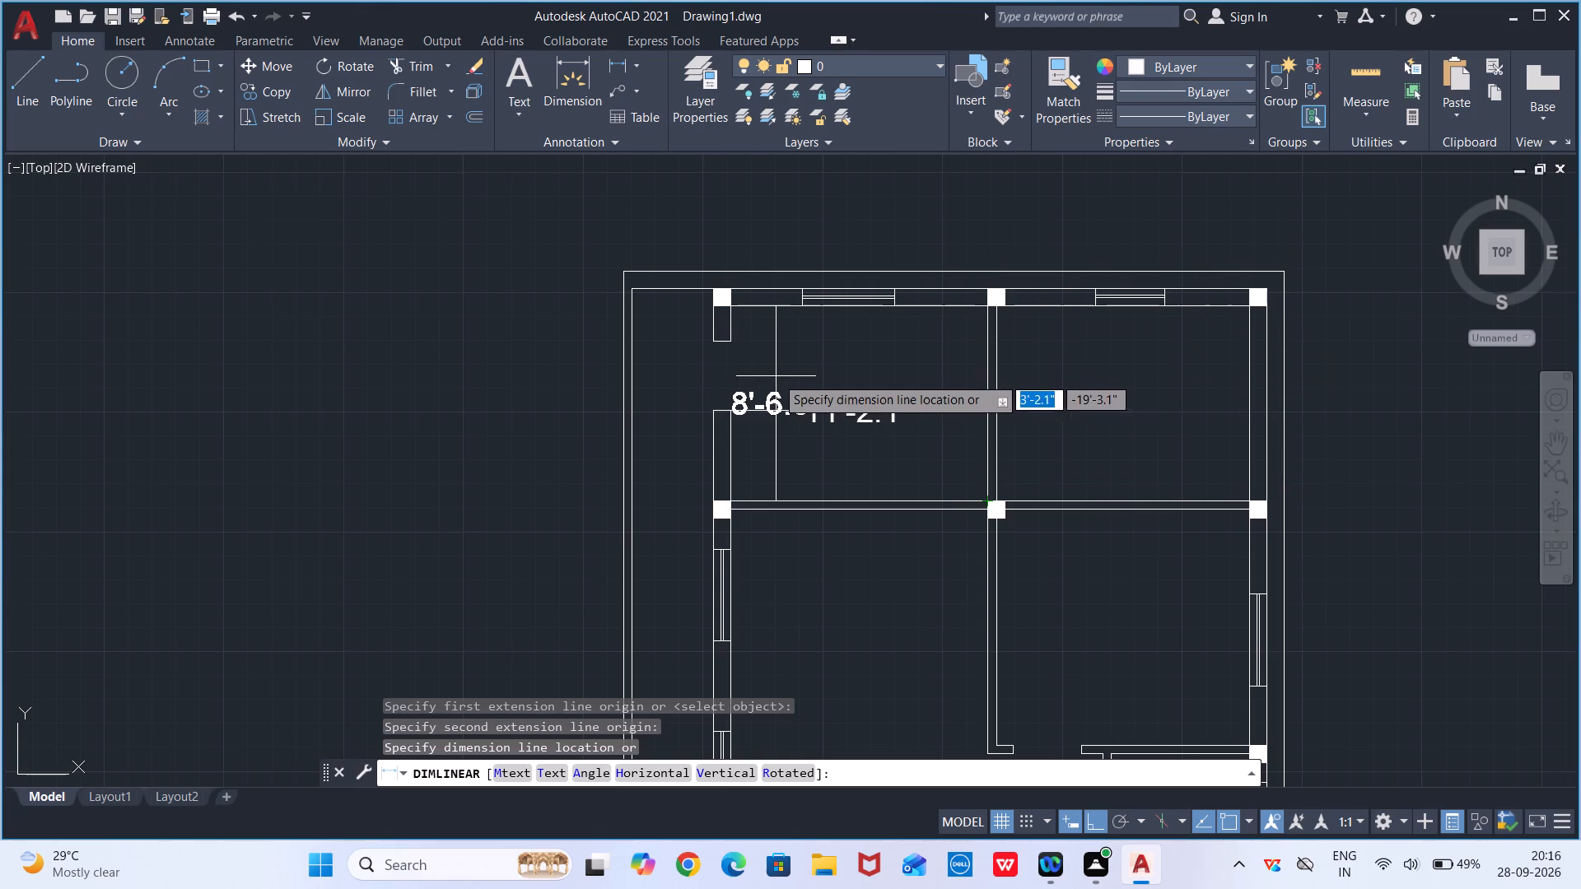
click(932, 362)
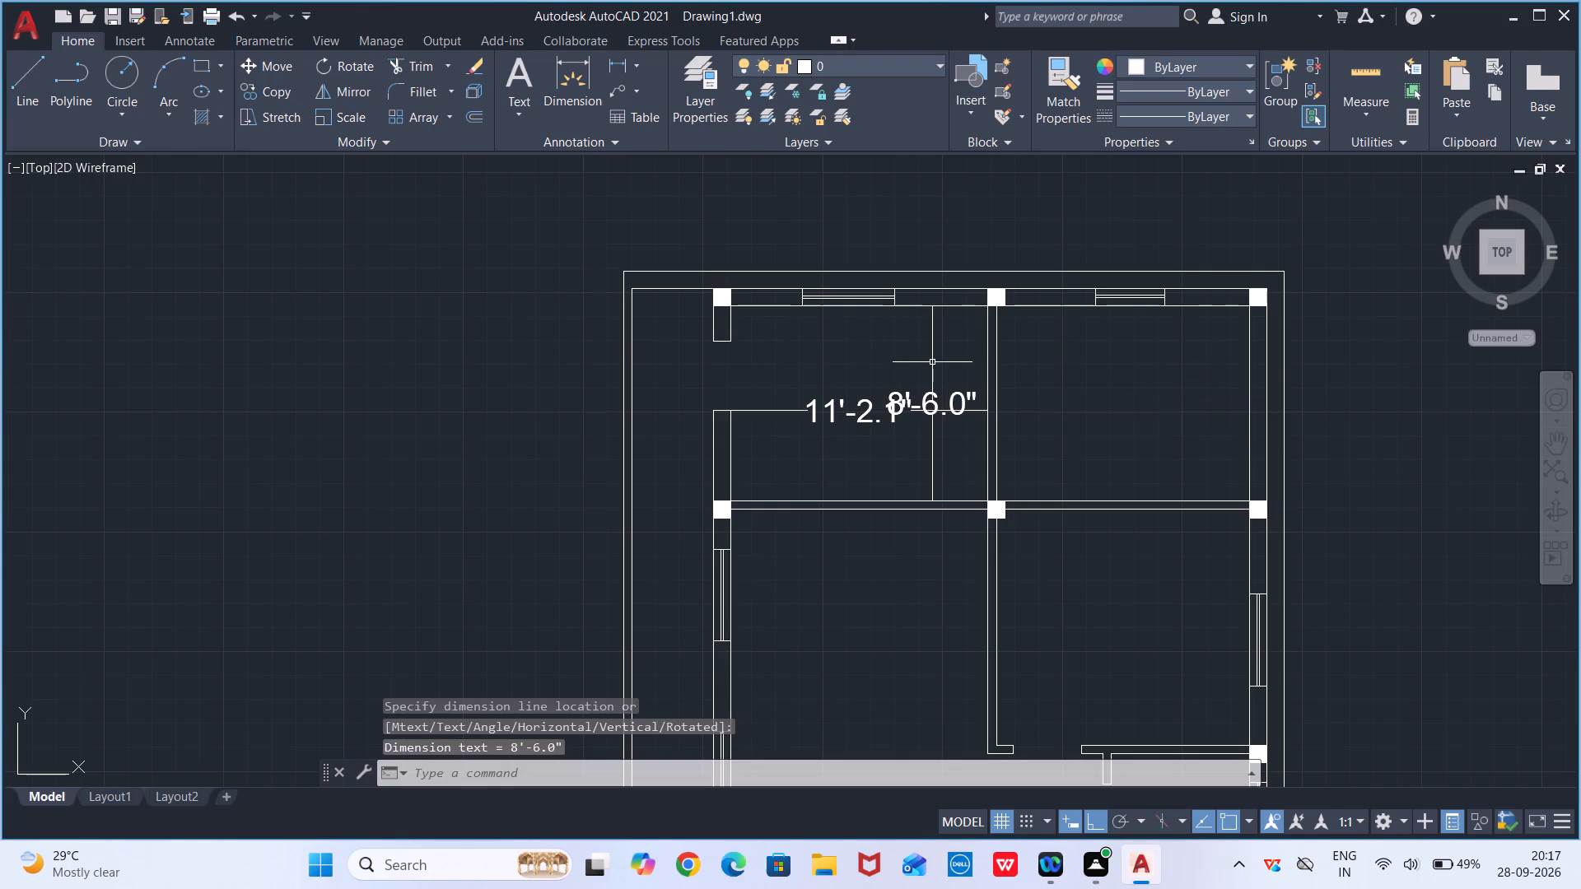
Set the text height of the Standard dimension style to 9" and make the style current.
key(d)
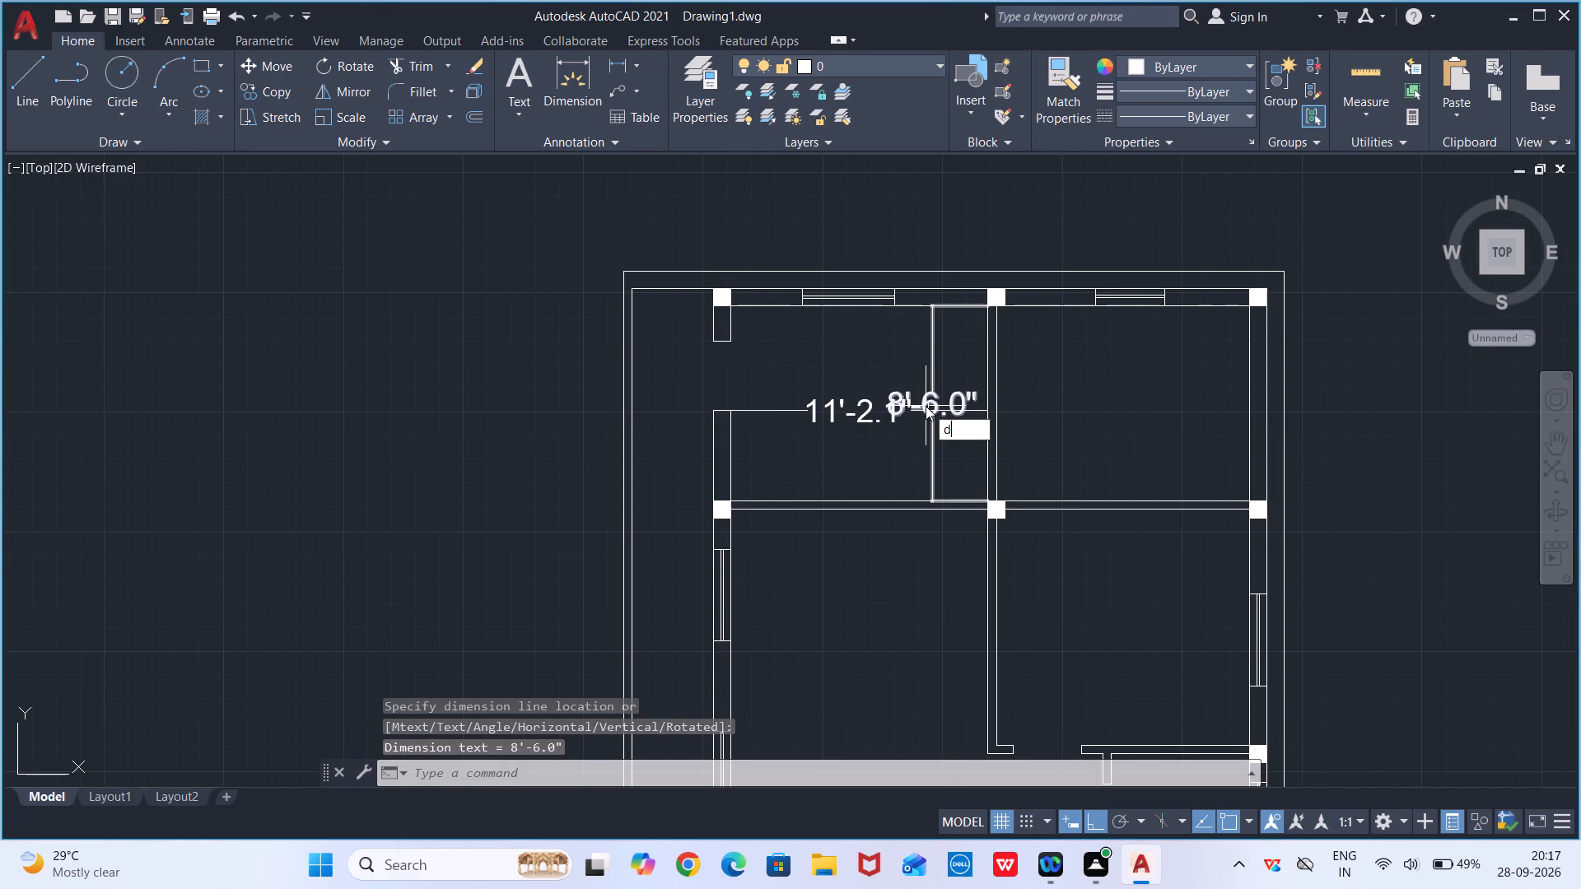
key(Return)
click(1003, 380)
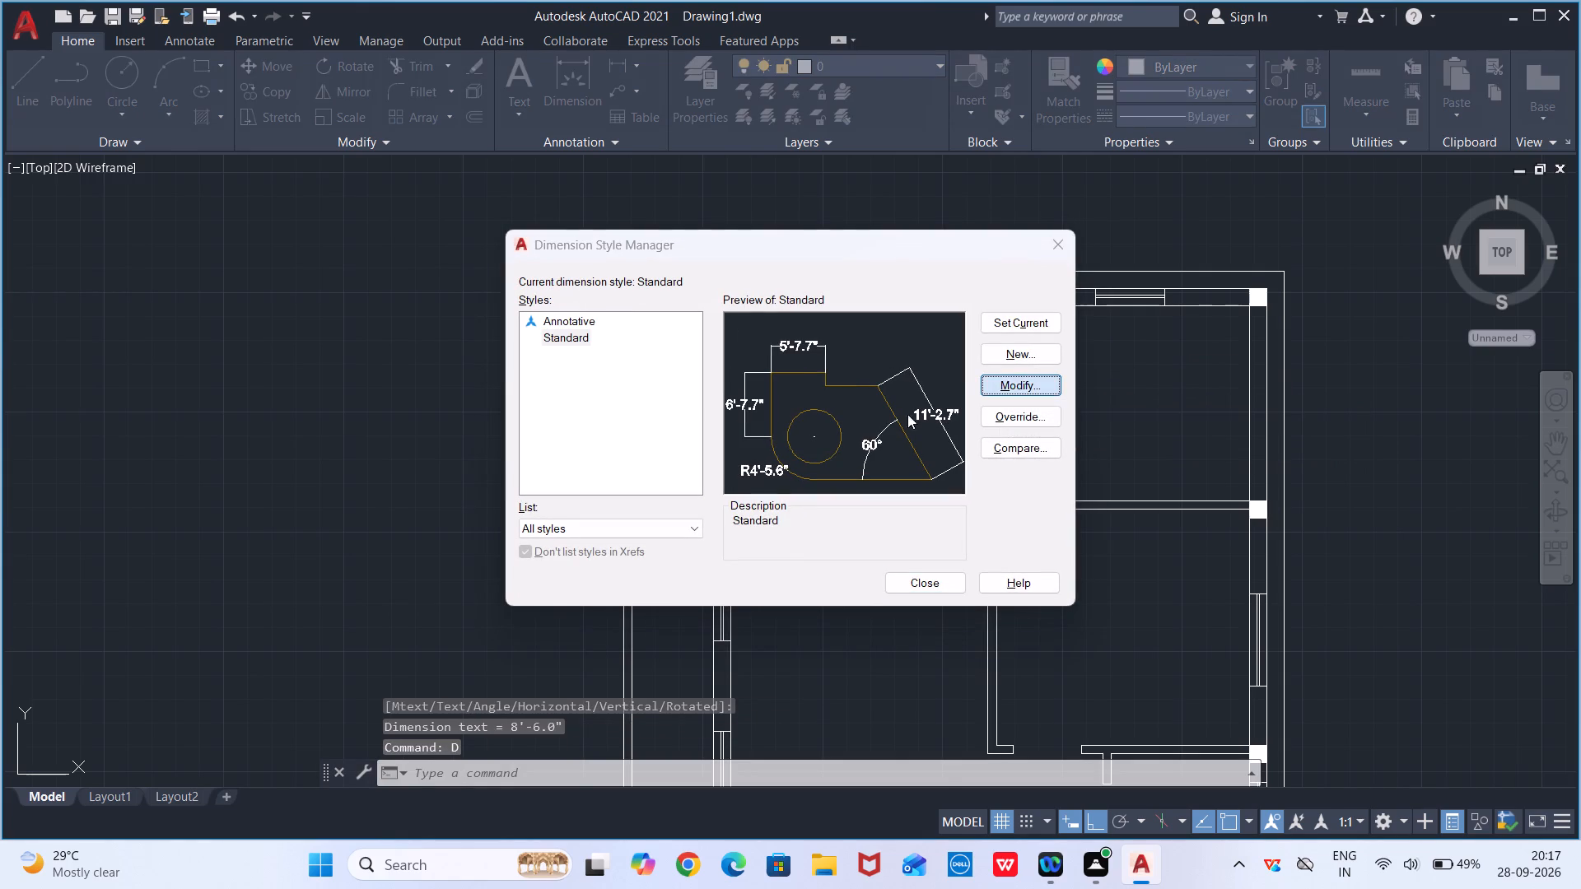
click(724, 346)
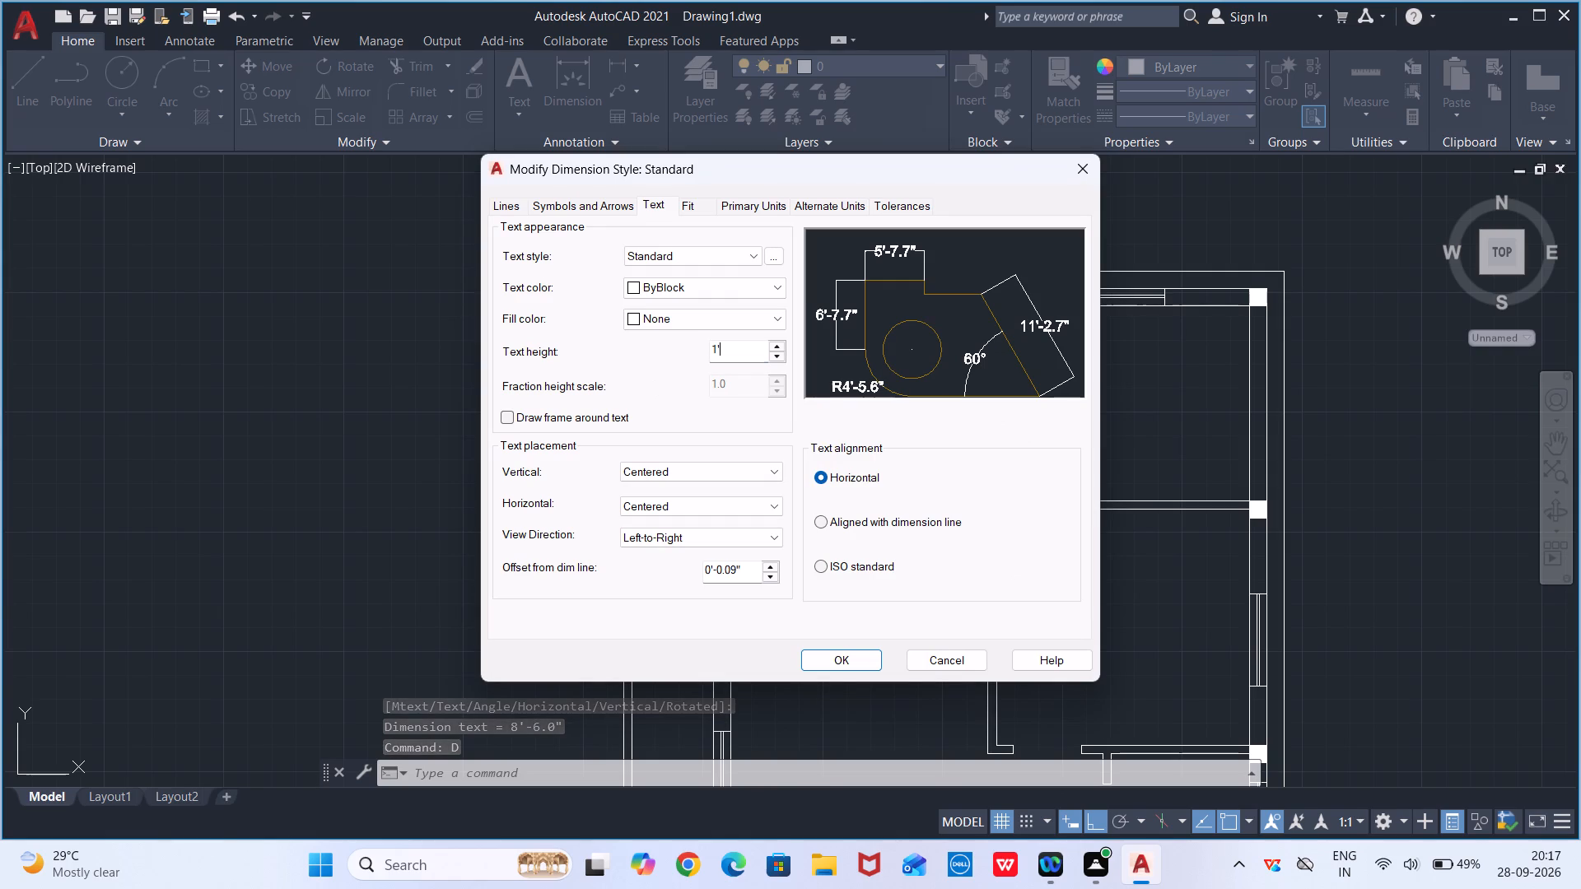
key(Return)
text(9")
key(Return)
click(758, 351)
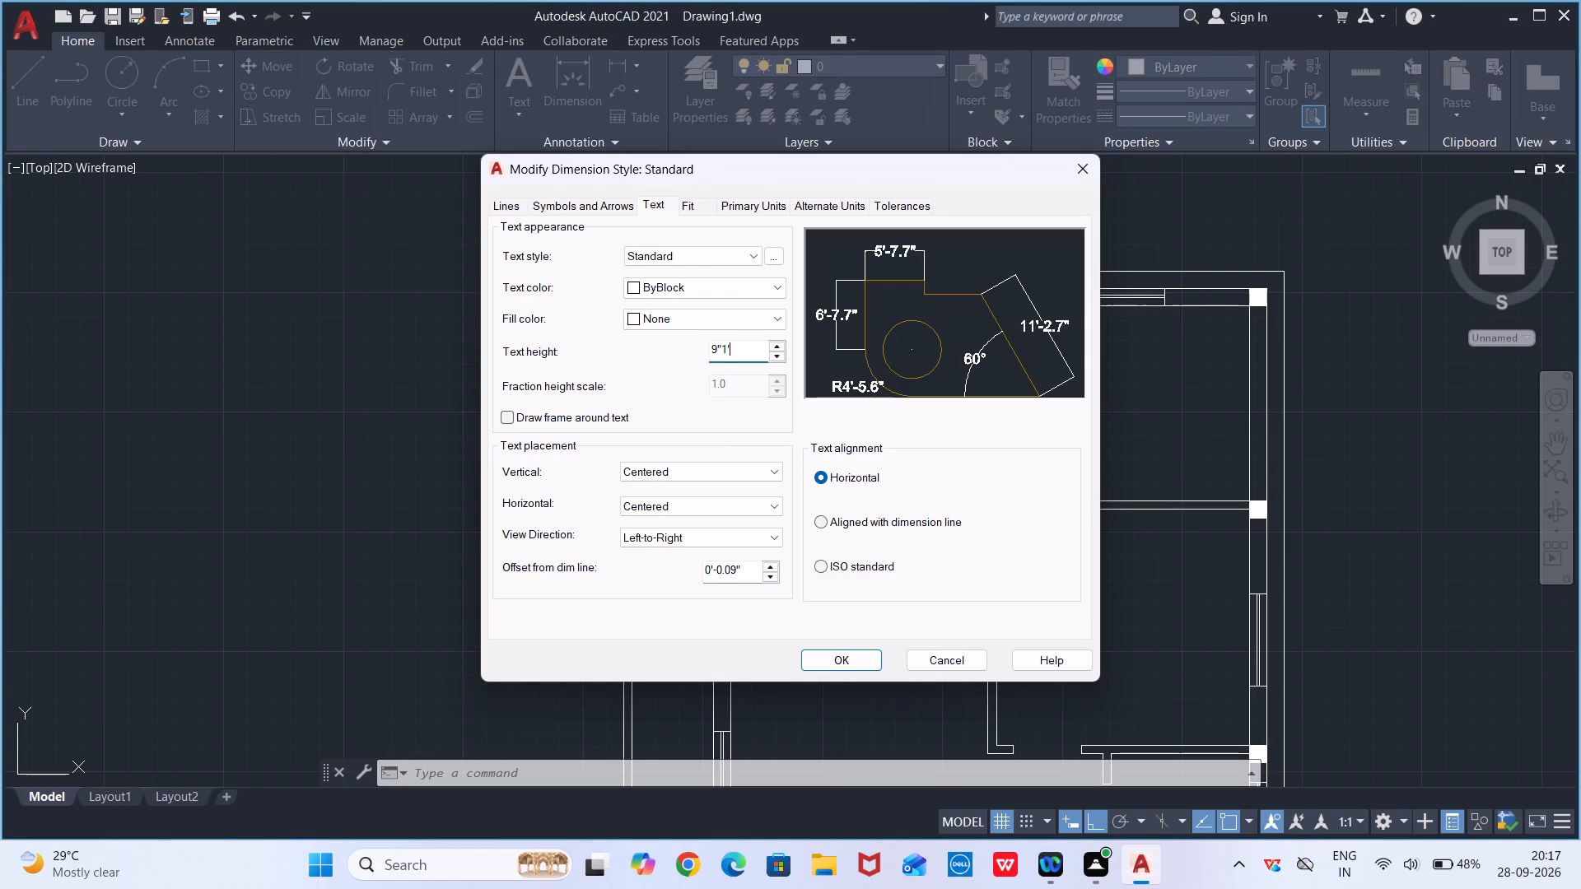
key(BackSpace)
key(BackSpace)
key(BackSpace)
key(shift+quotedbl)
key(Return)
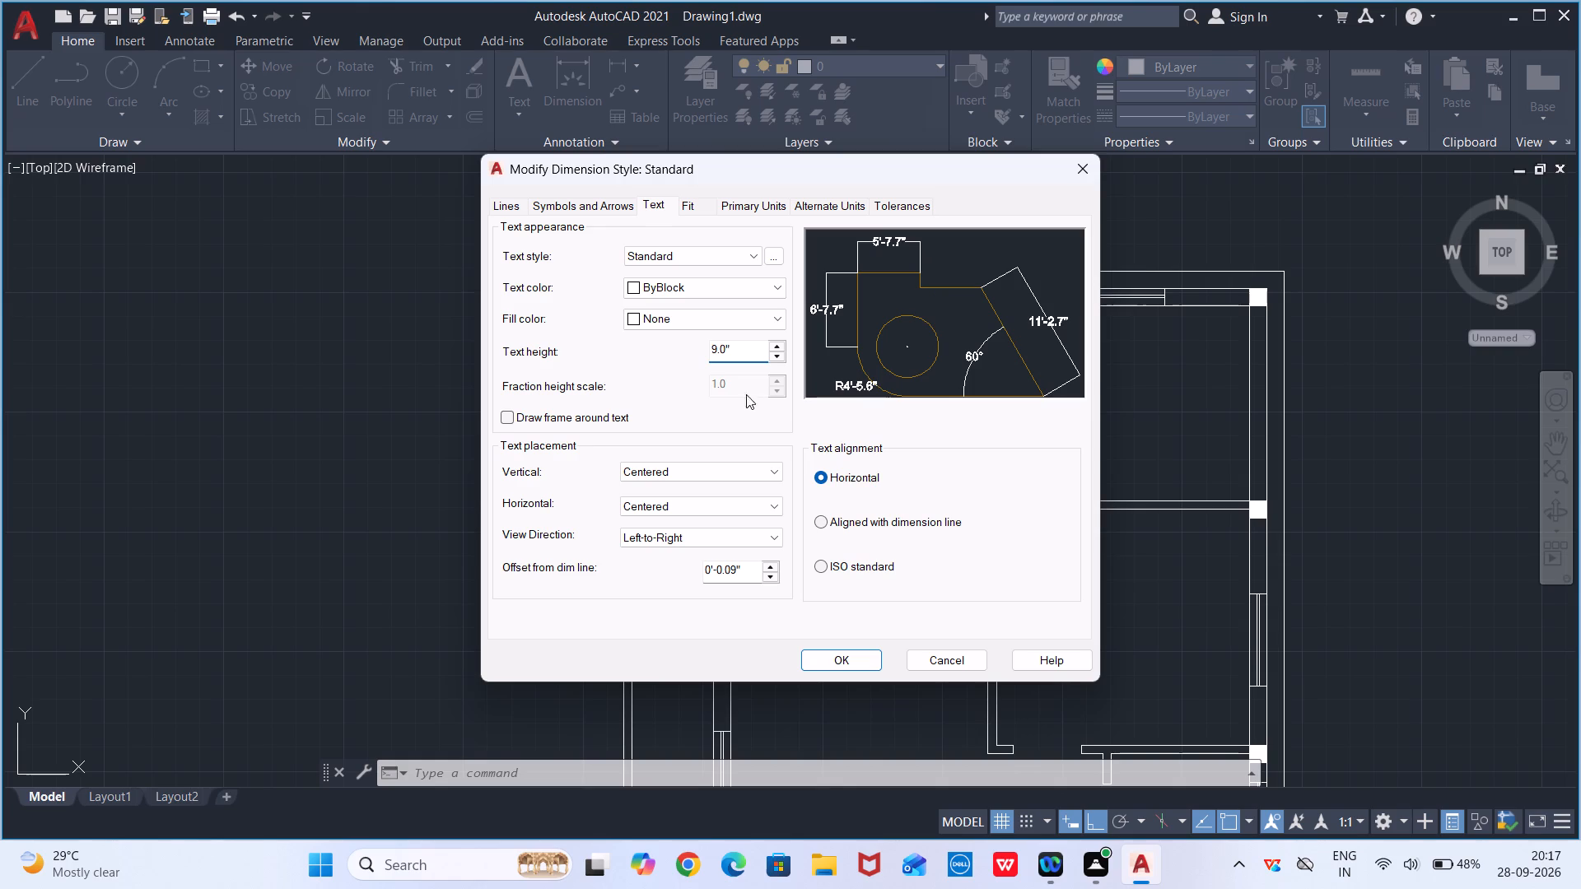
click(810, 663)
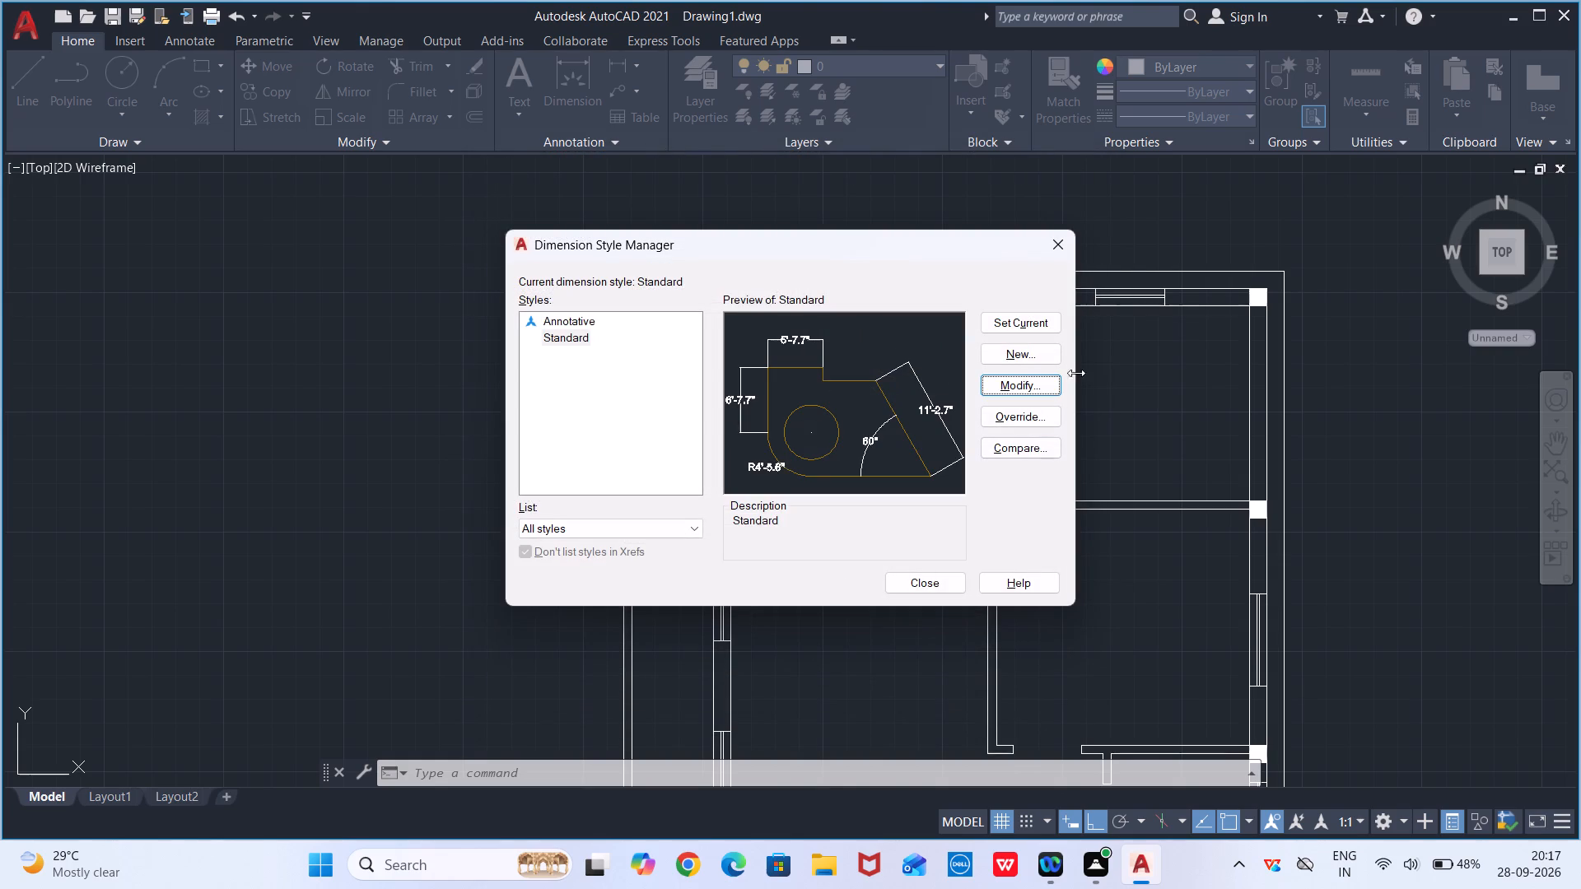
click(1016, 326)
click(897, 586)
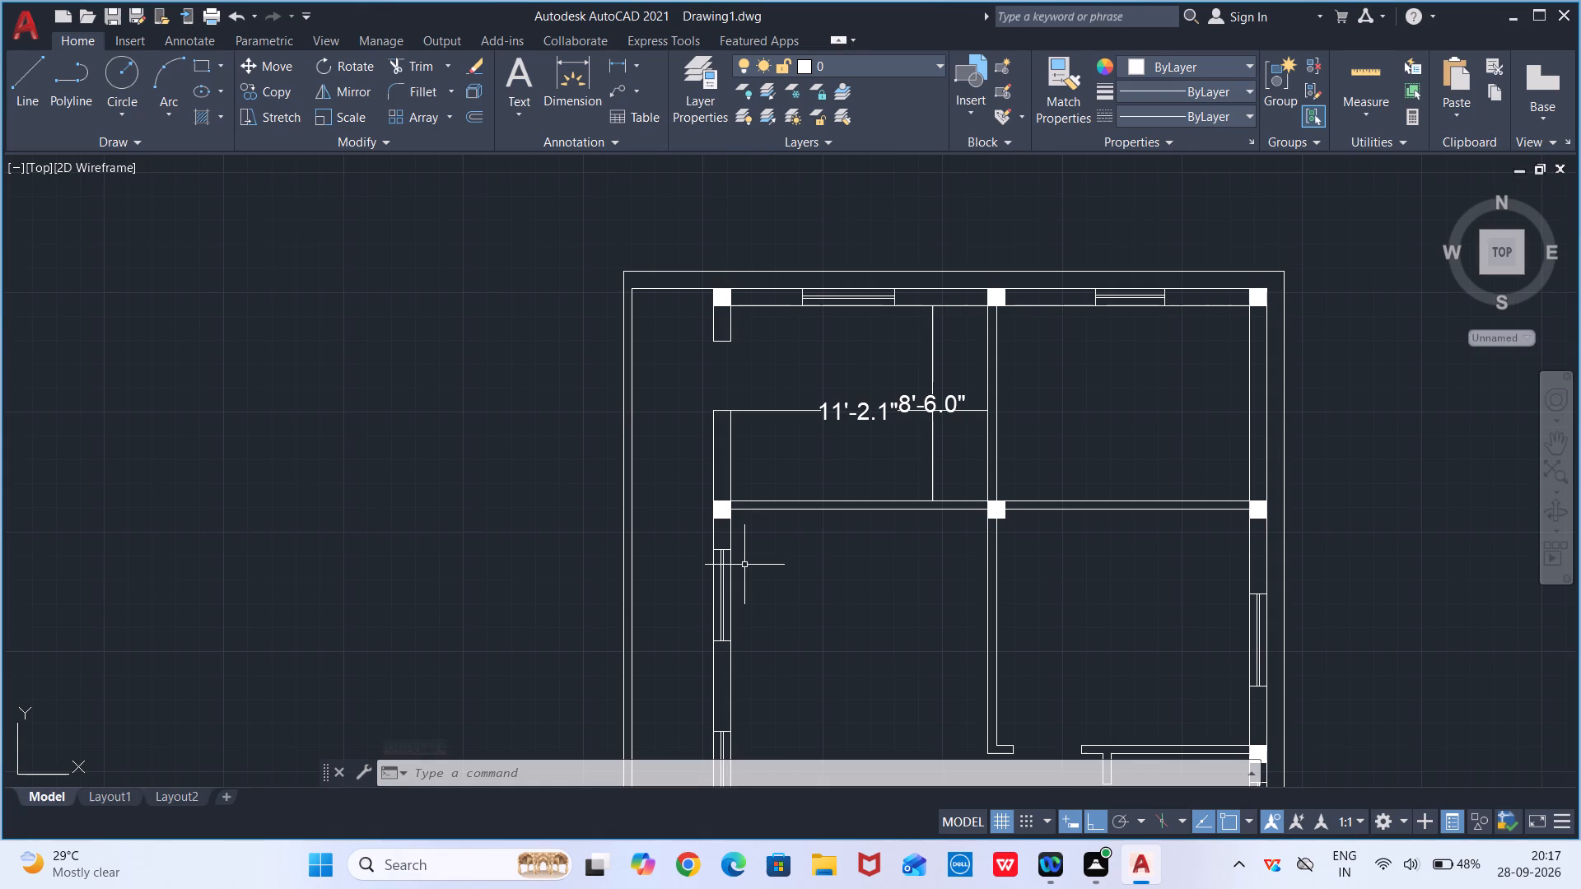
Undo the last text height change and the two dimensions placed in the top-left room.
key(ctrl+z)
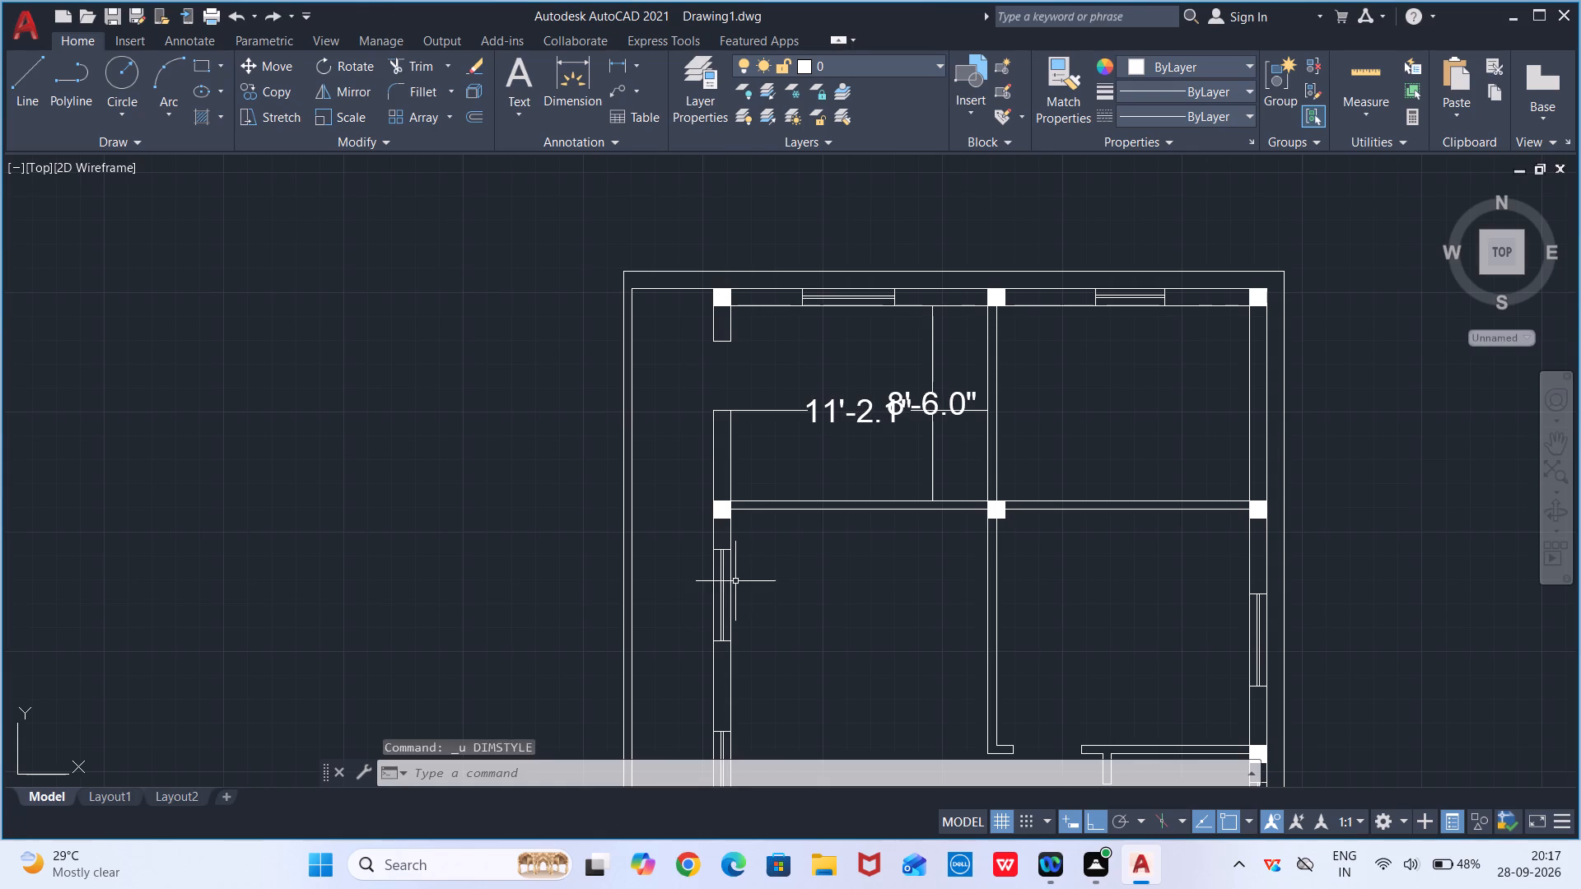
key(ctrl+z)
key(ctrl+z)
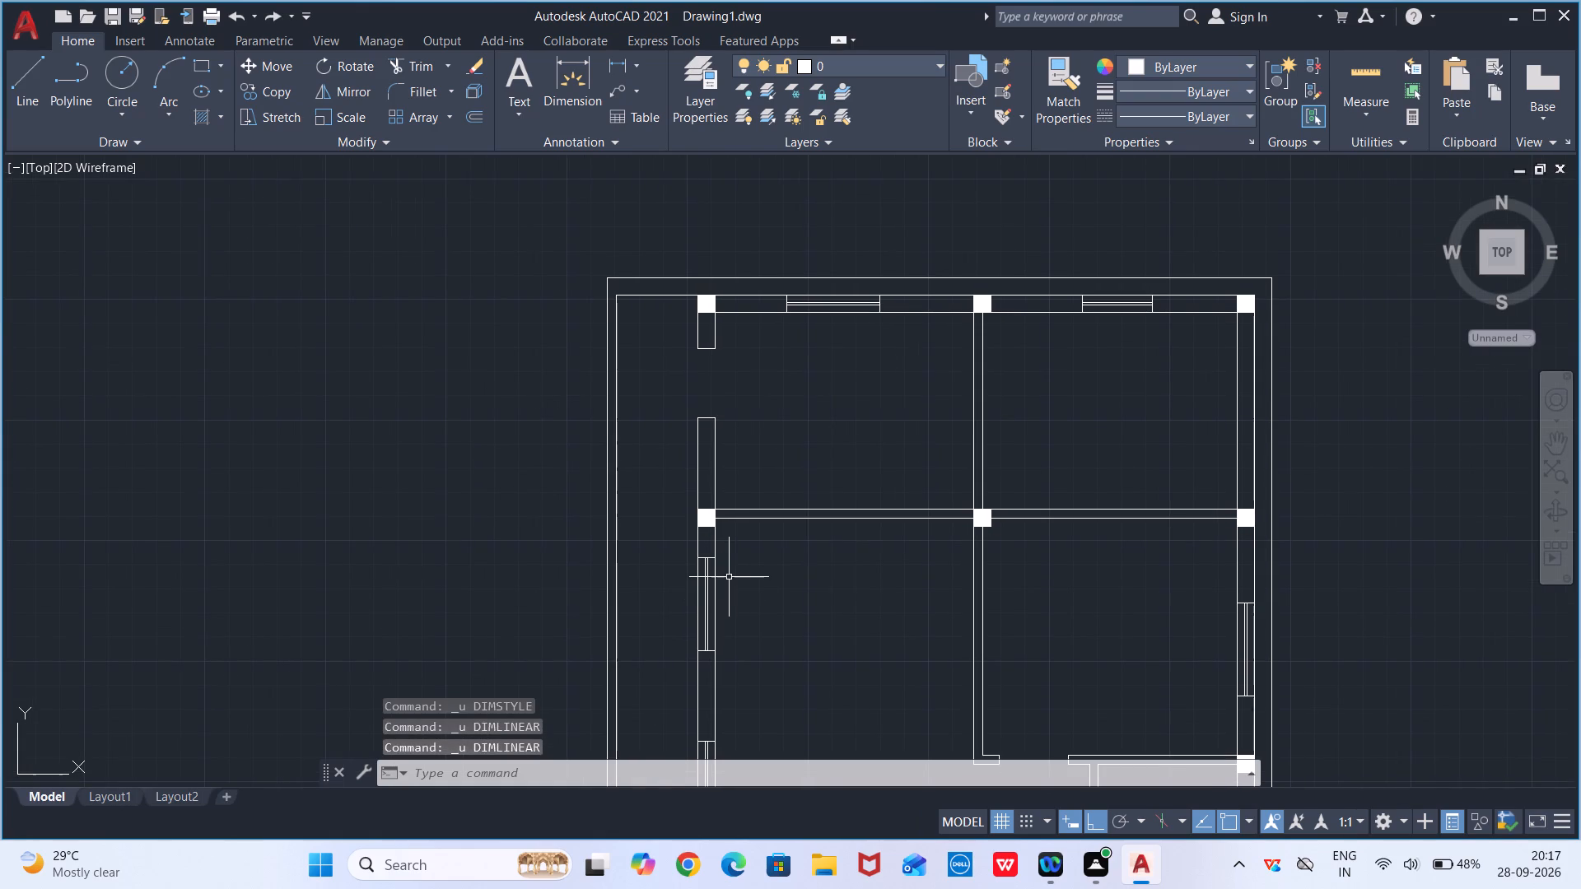
Dimension the top-left room's width between the left wall and central partition, with the dimension line just above the lower wall.
text(dli)
key(Return)
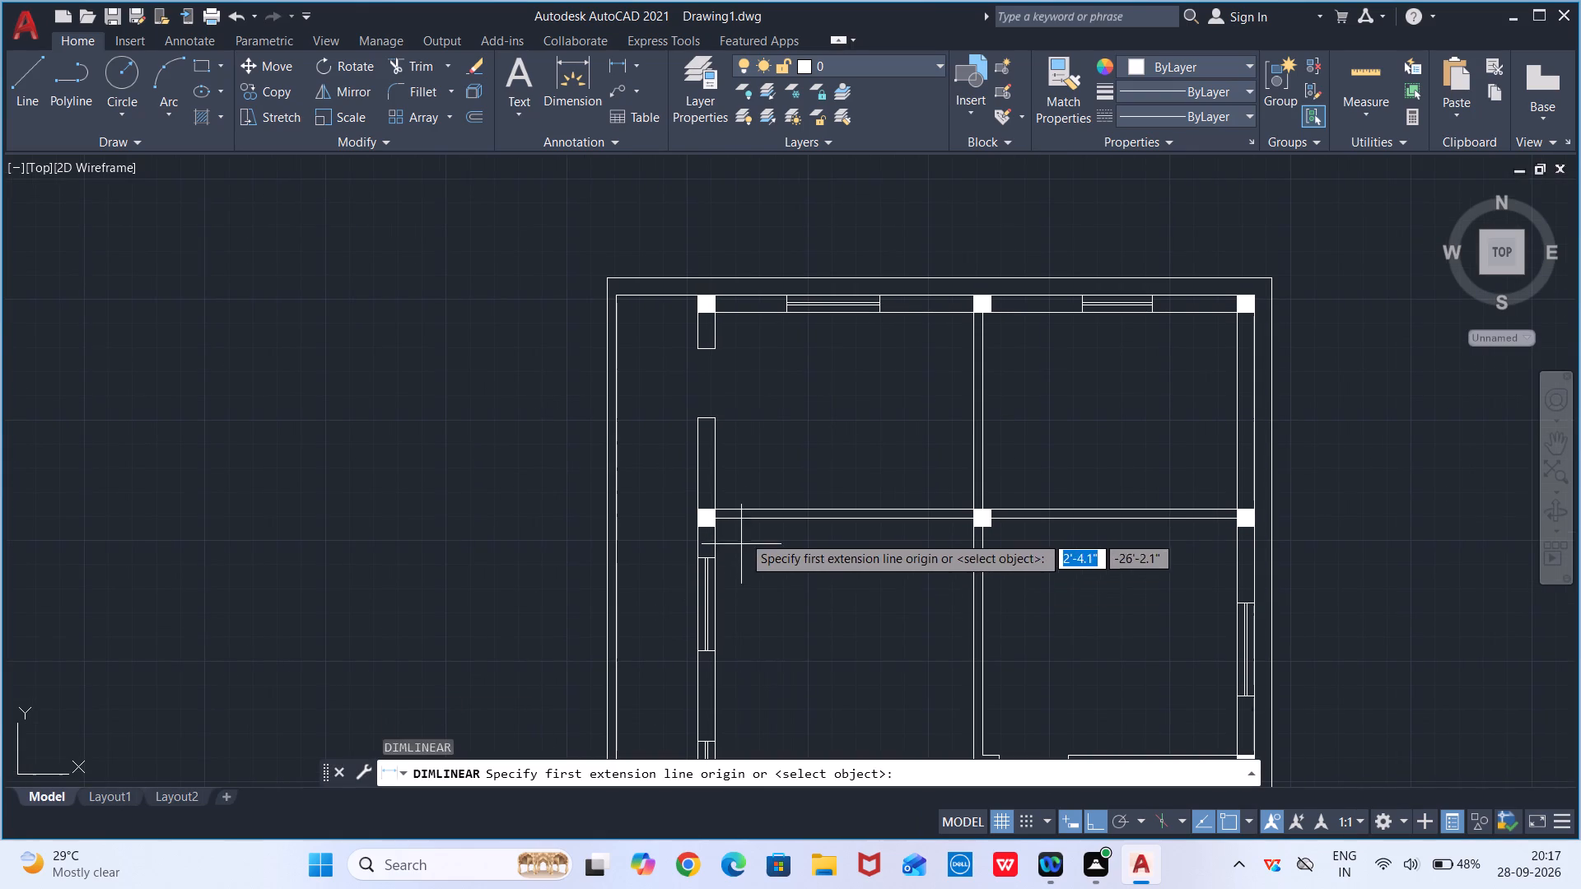
click(720, 511)
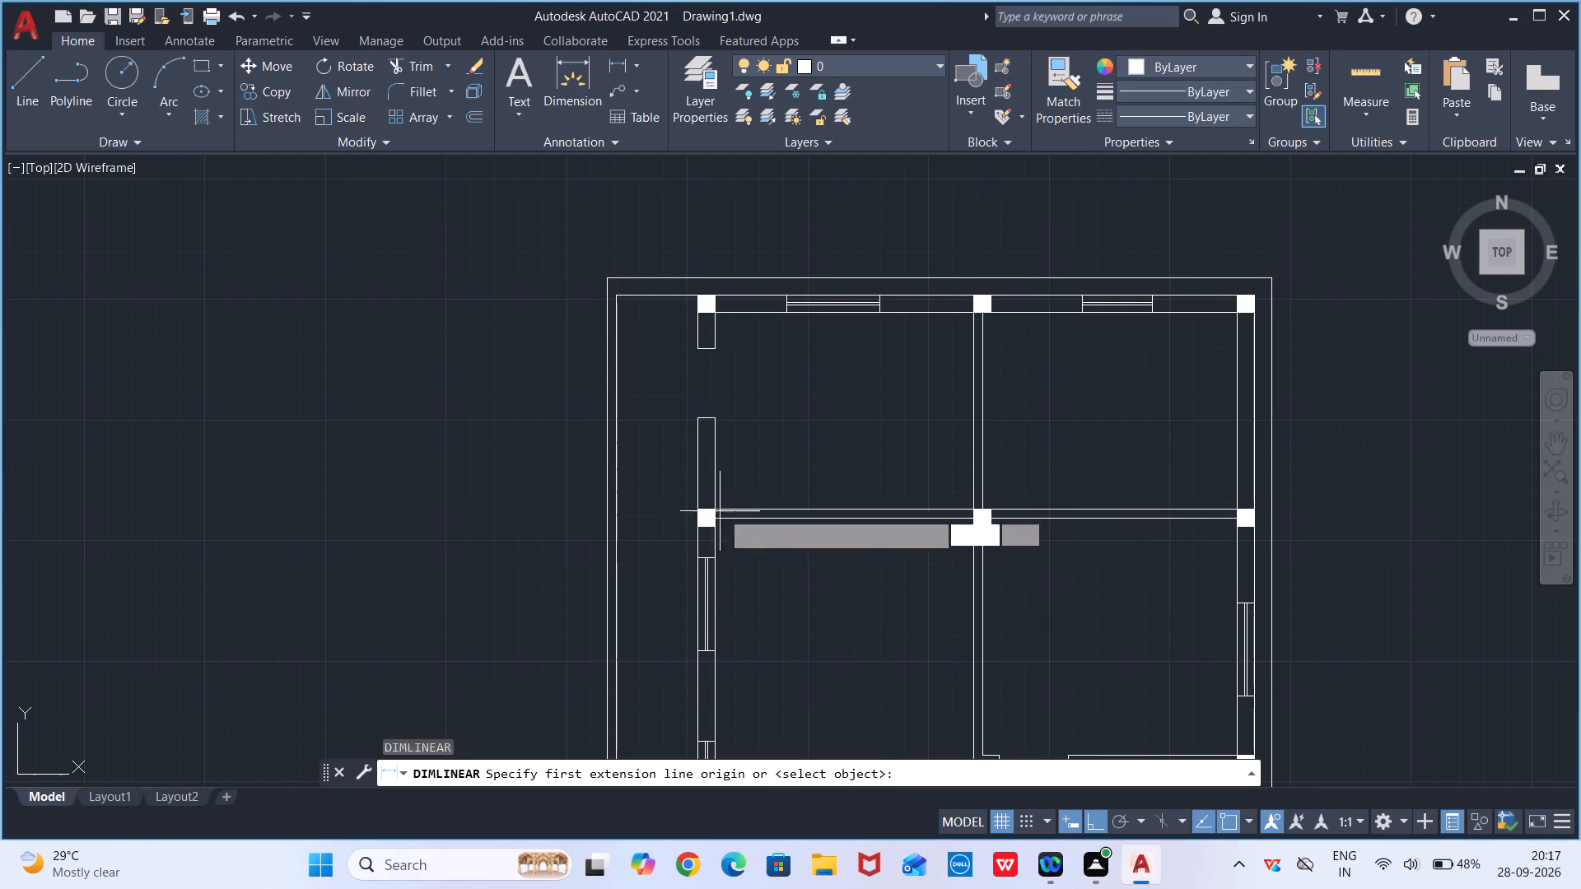
click(973, 507)
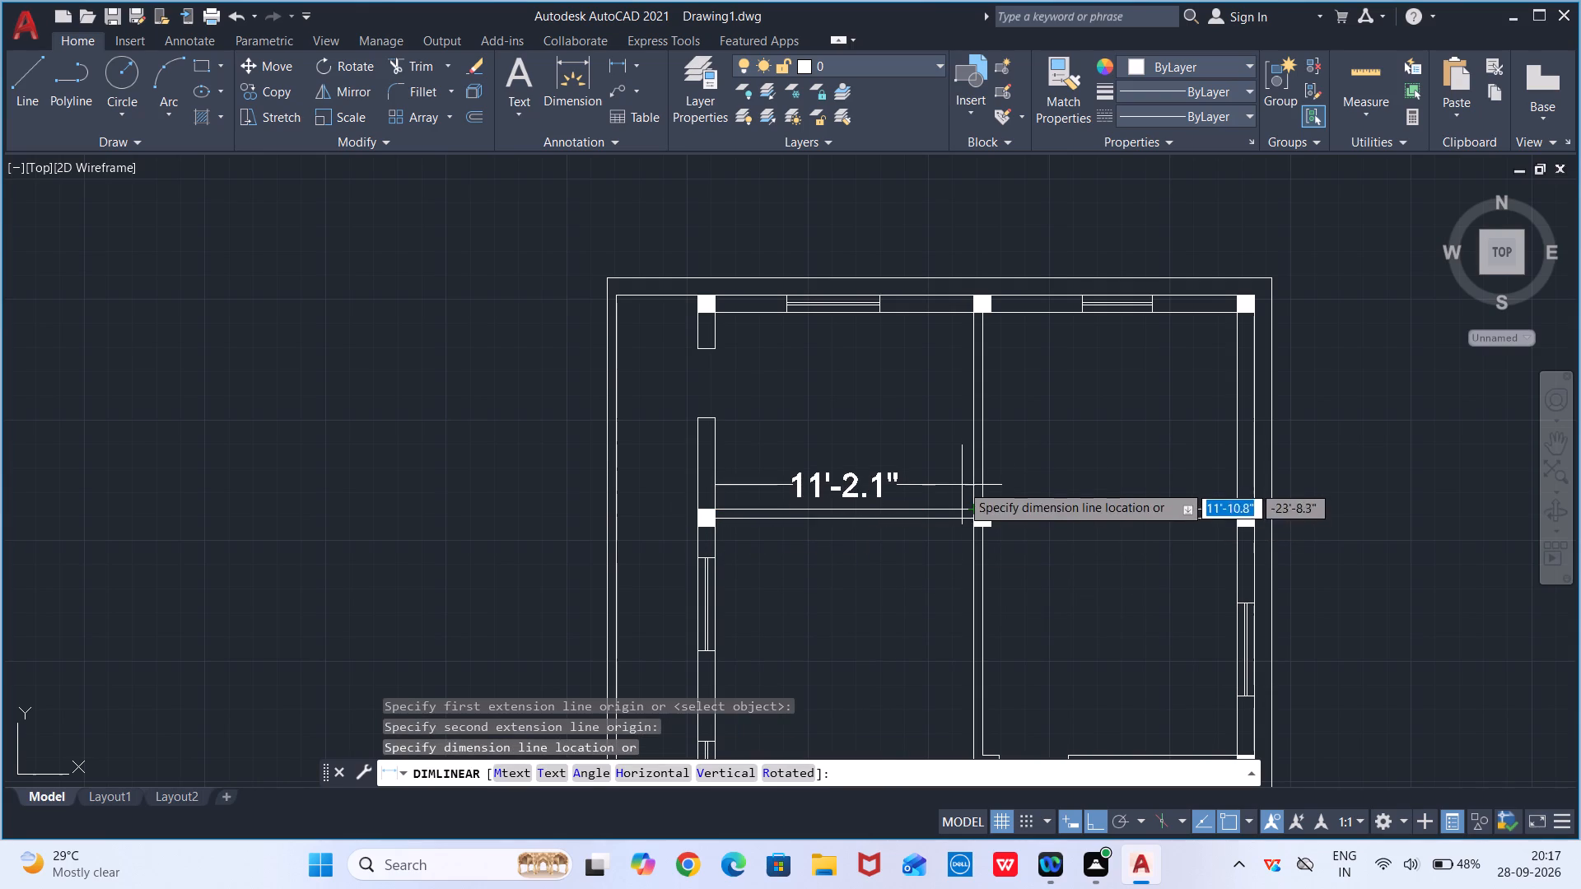
click(957, 472)
Dimension the top-left room's depth between its lower and upper walls, with the dimension line near the central partition.
key(space)
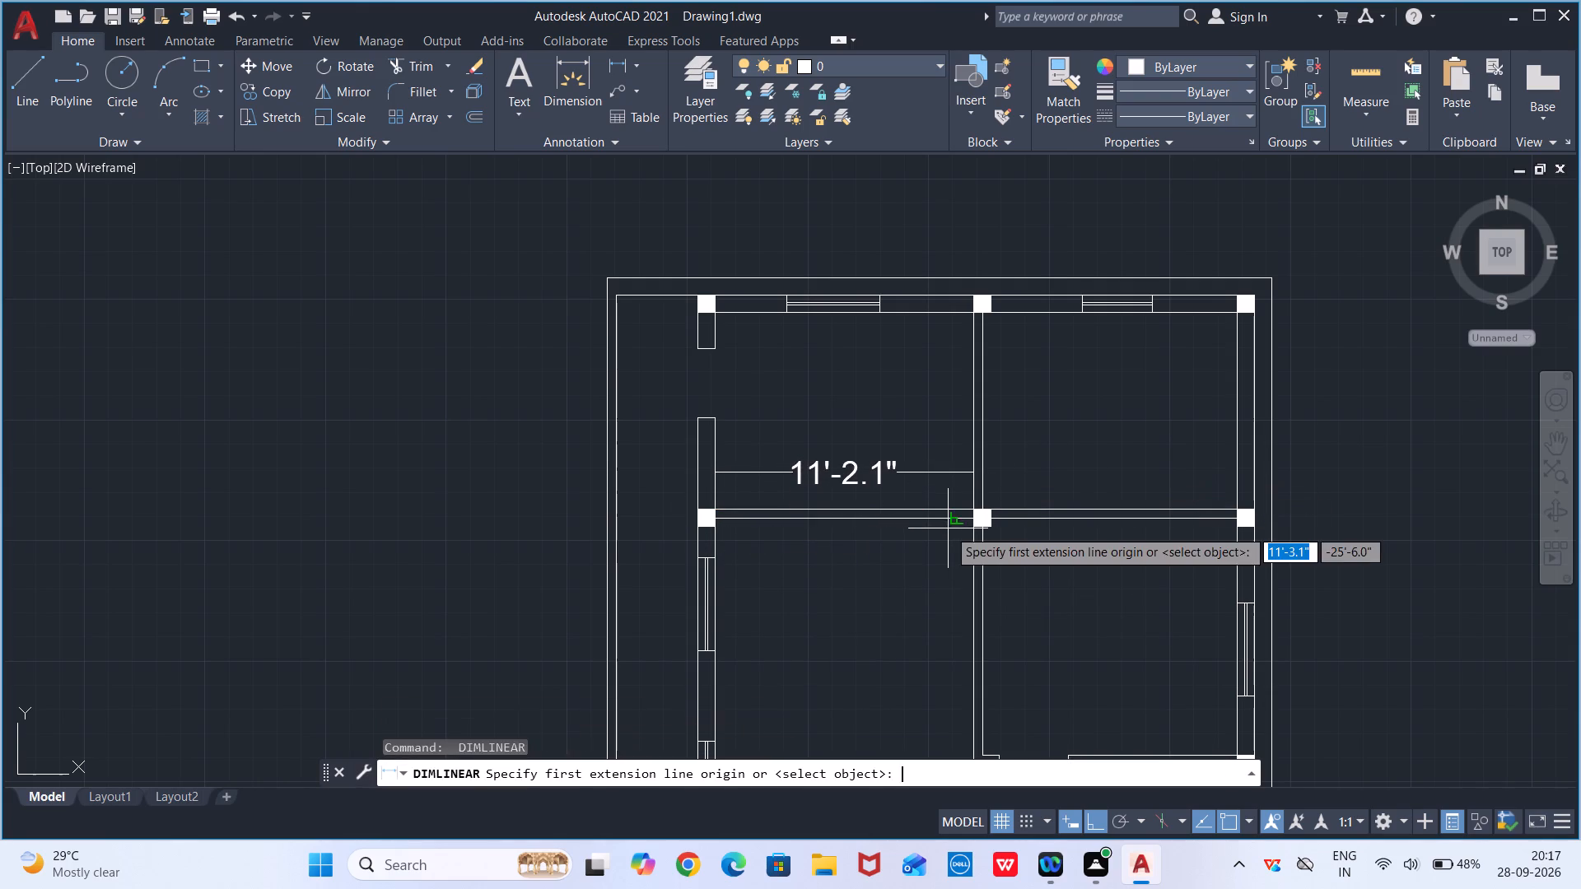
click(973, 505)
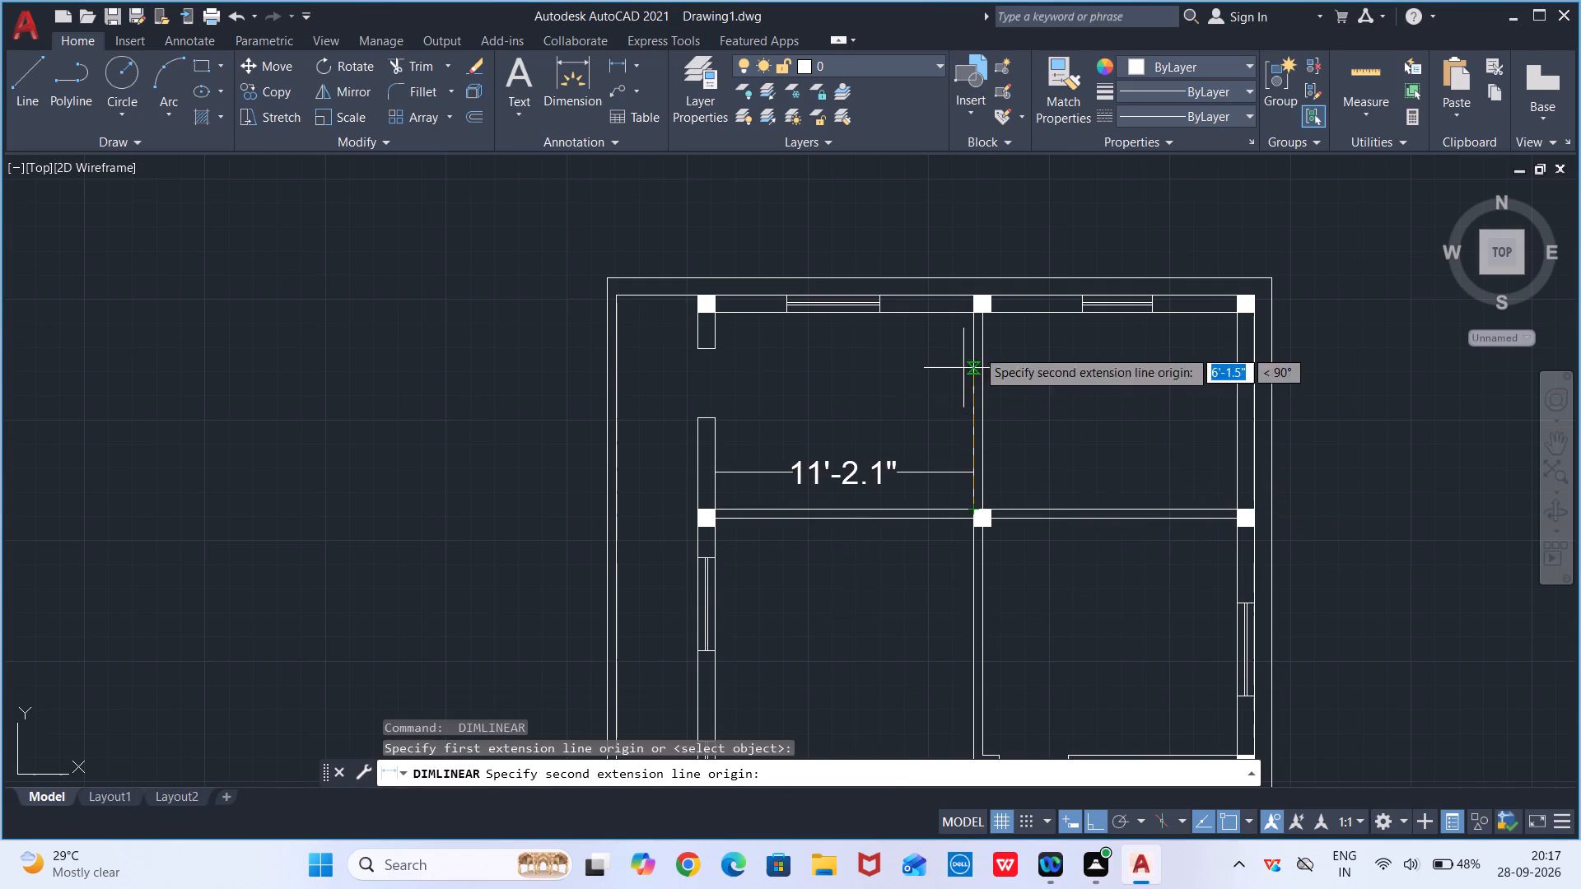
click(973, 307)
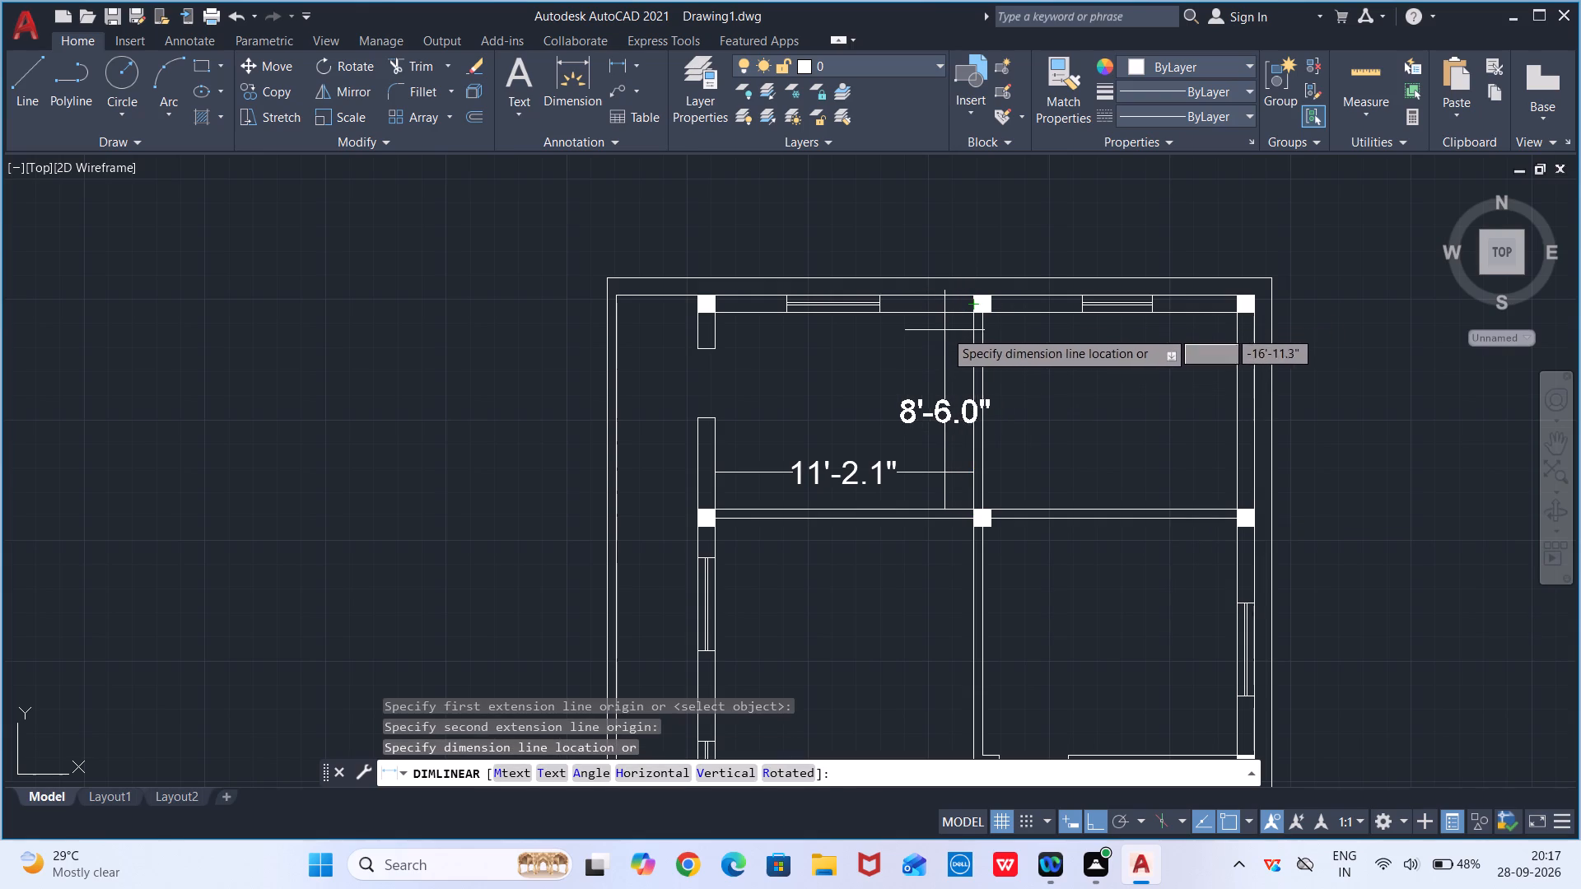
click(926, 333)
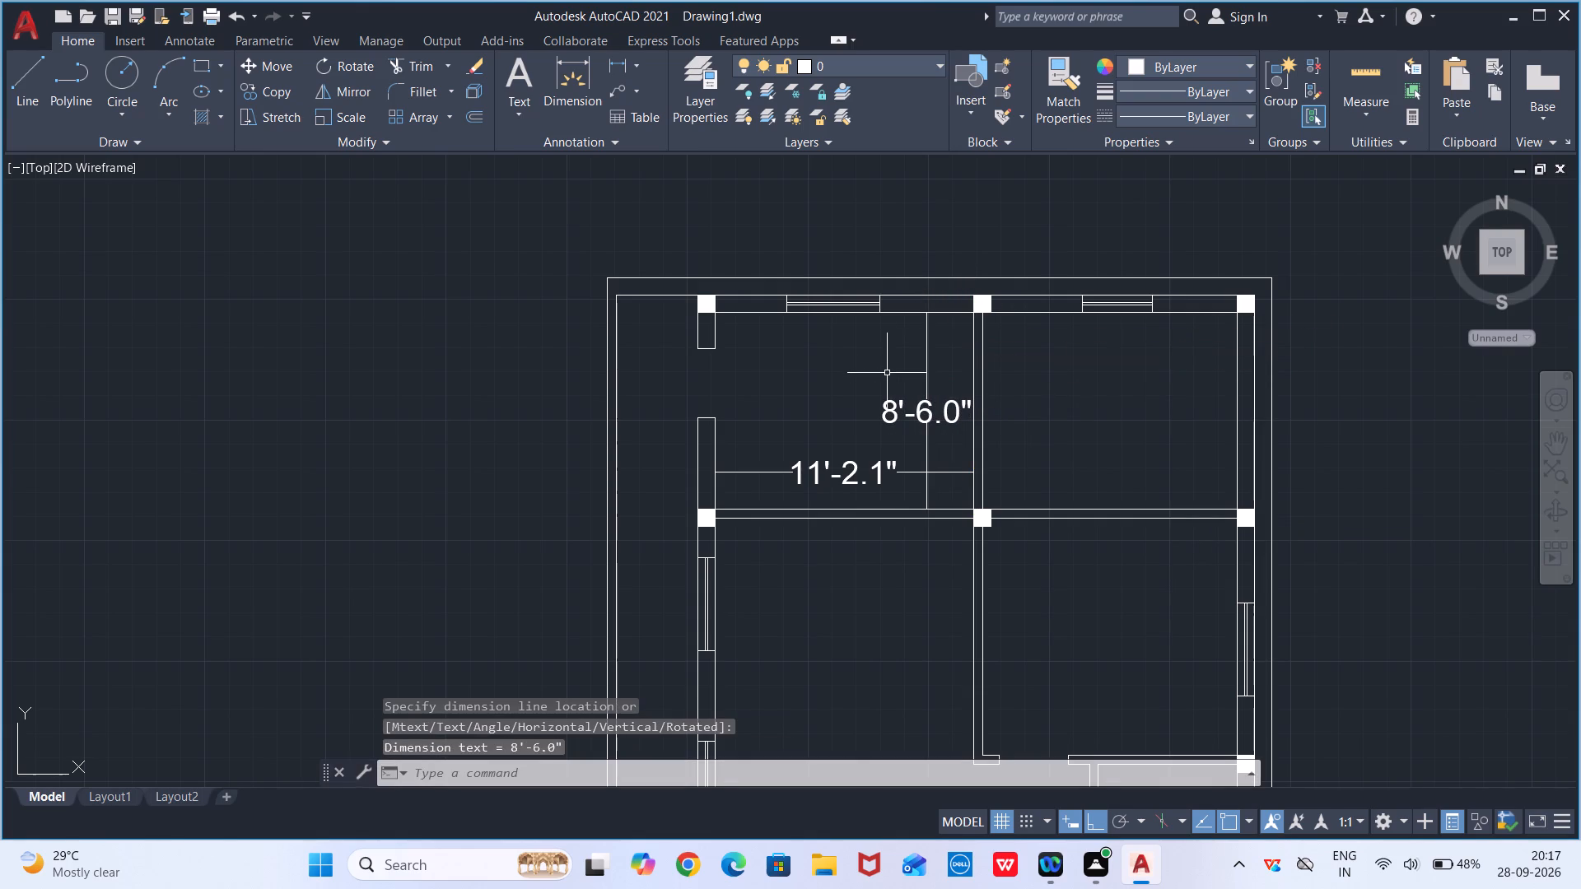
Dimension the top-right room's width from the central partition to the right wall, with the dimension line below the upper wall.
key(space)
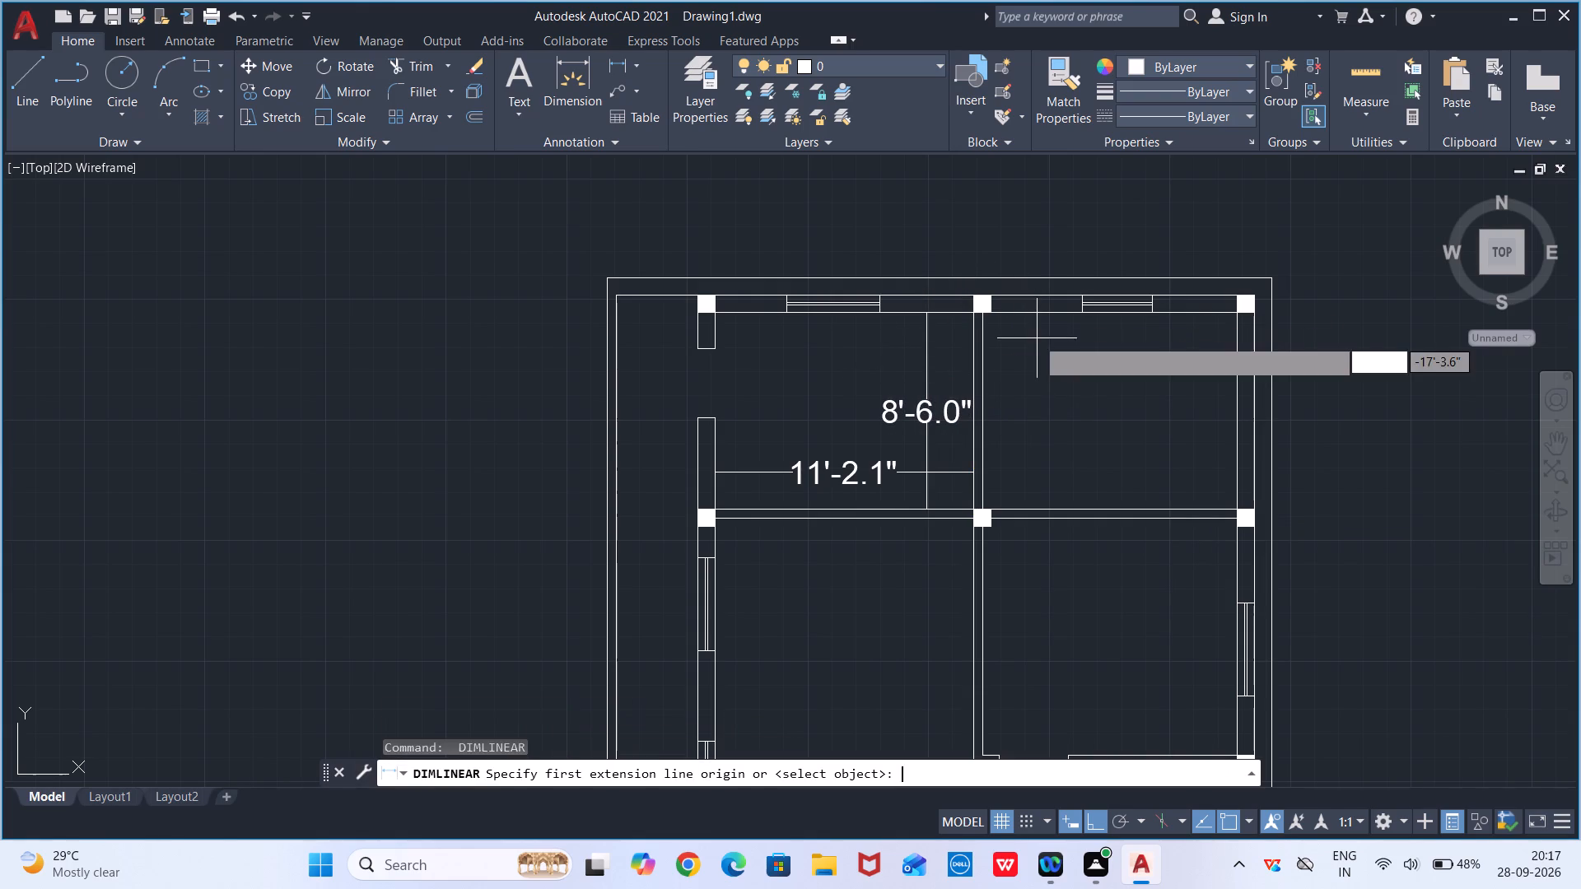
click(985, 319)
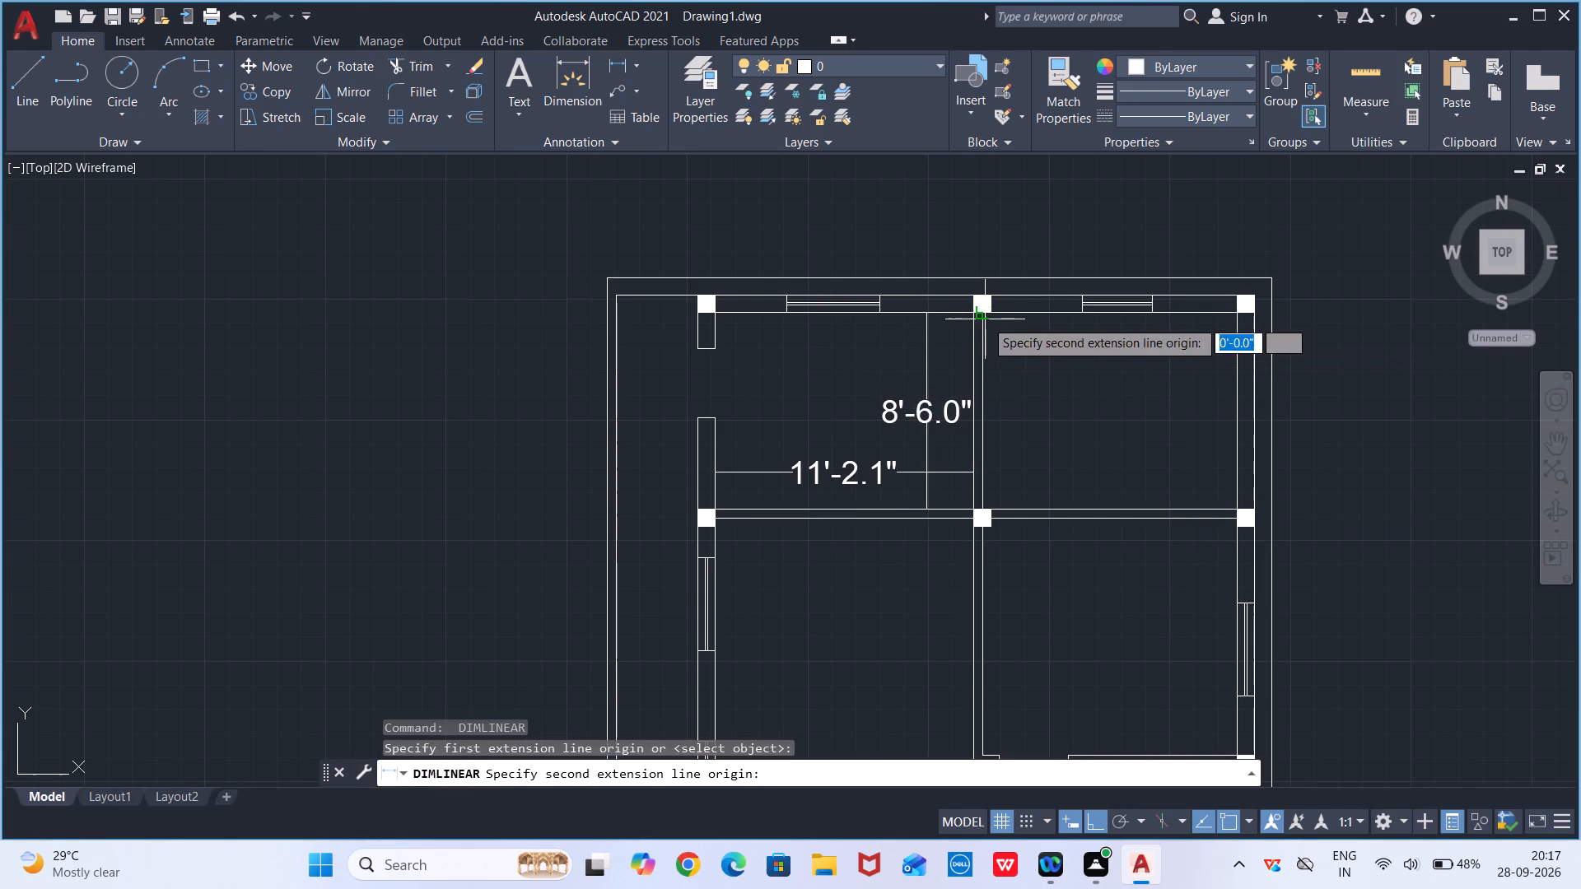
click(1236, 312)
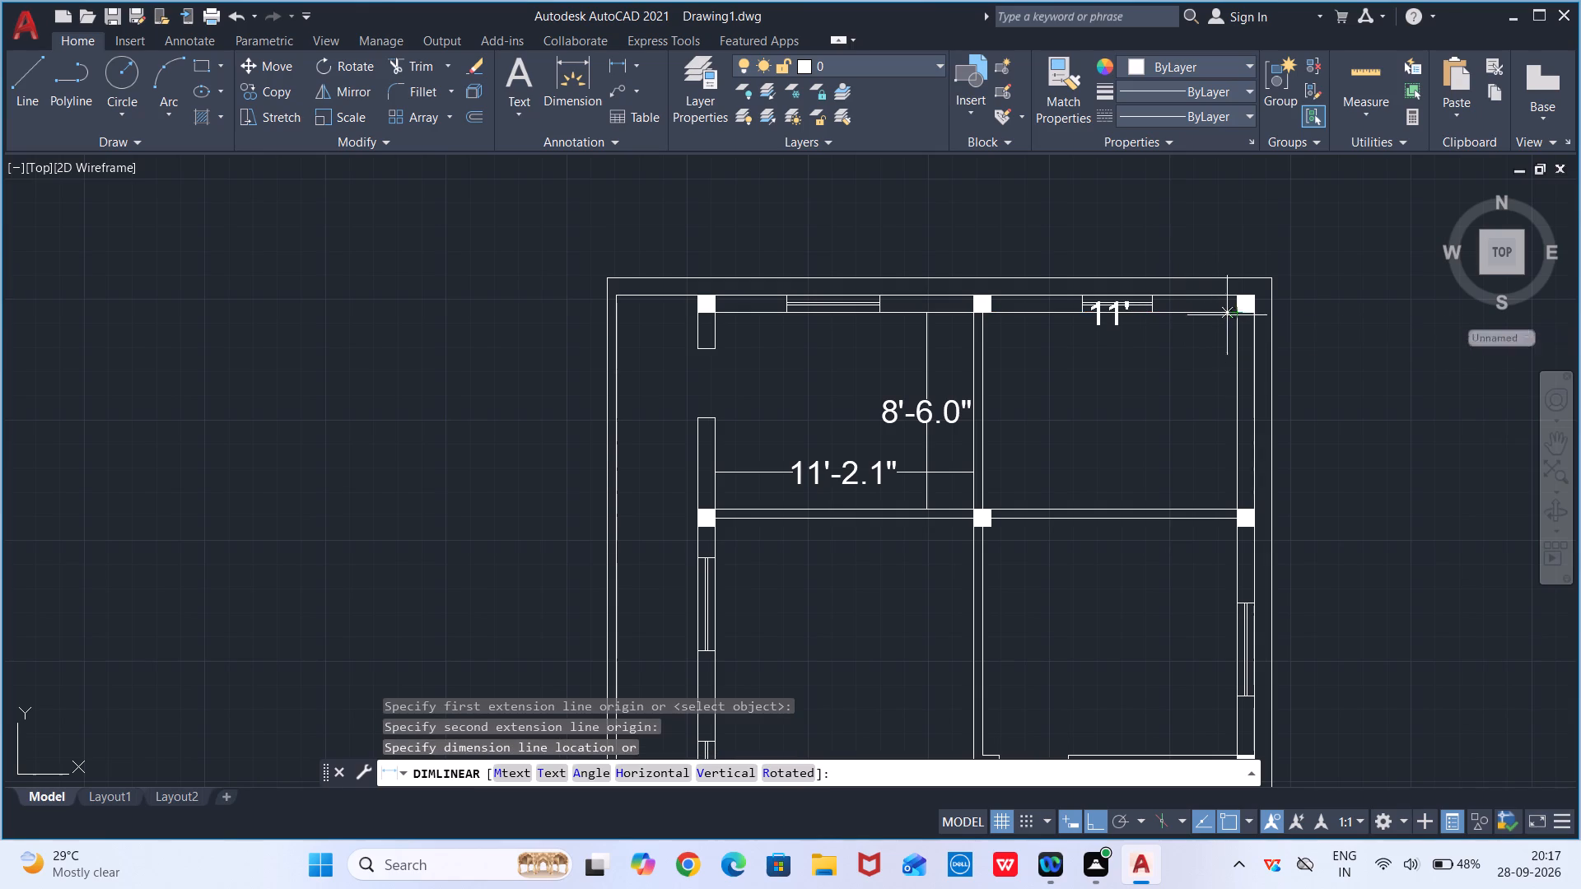
click(1166, 363)
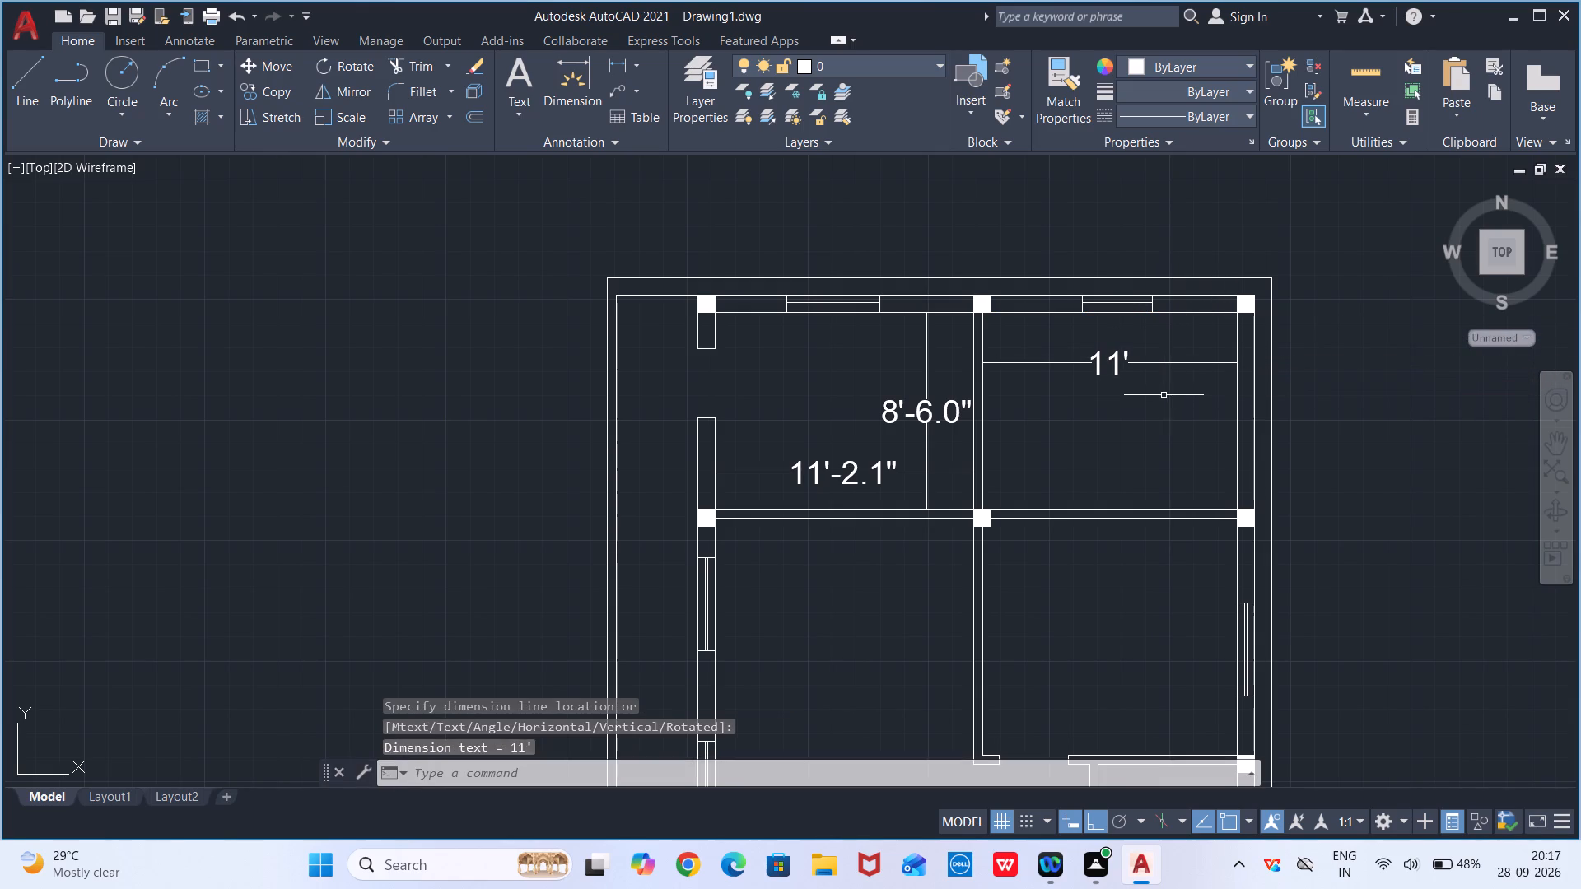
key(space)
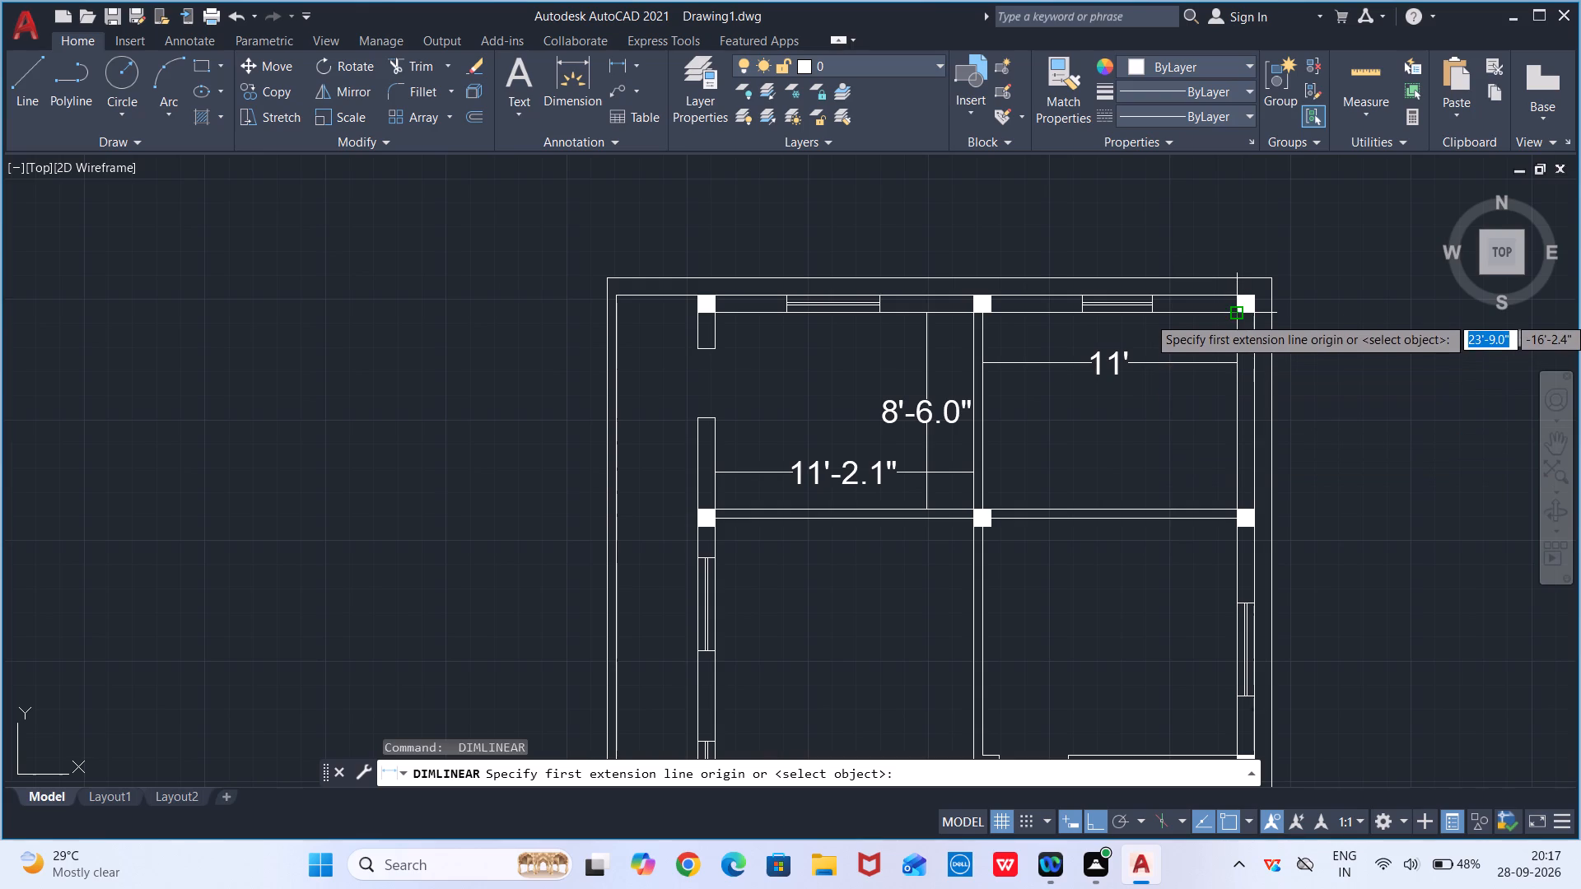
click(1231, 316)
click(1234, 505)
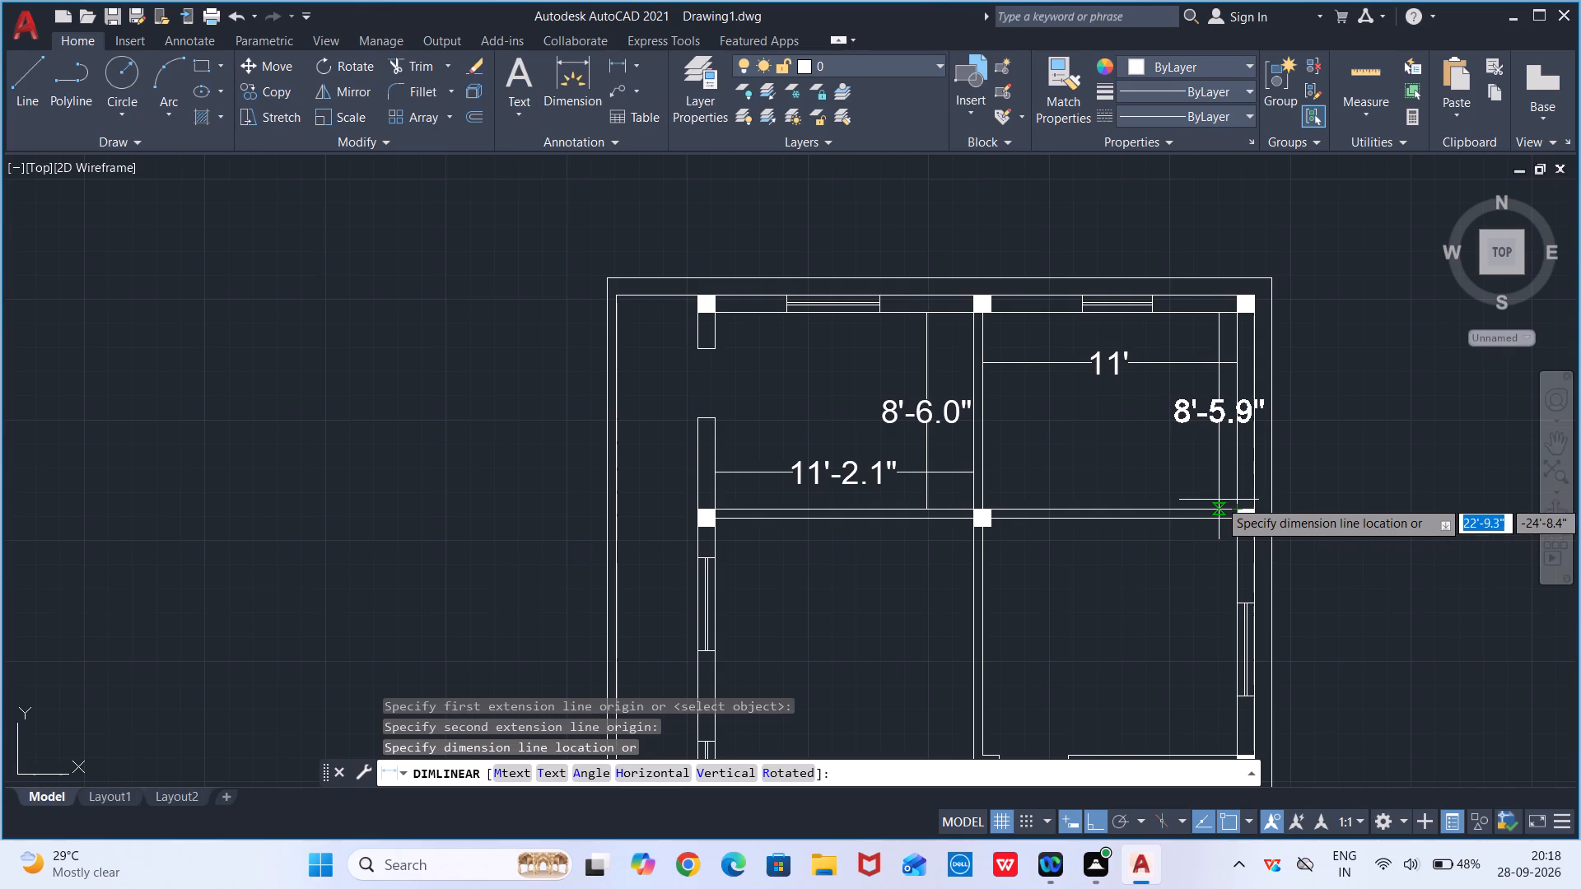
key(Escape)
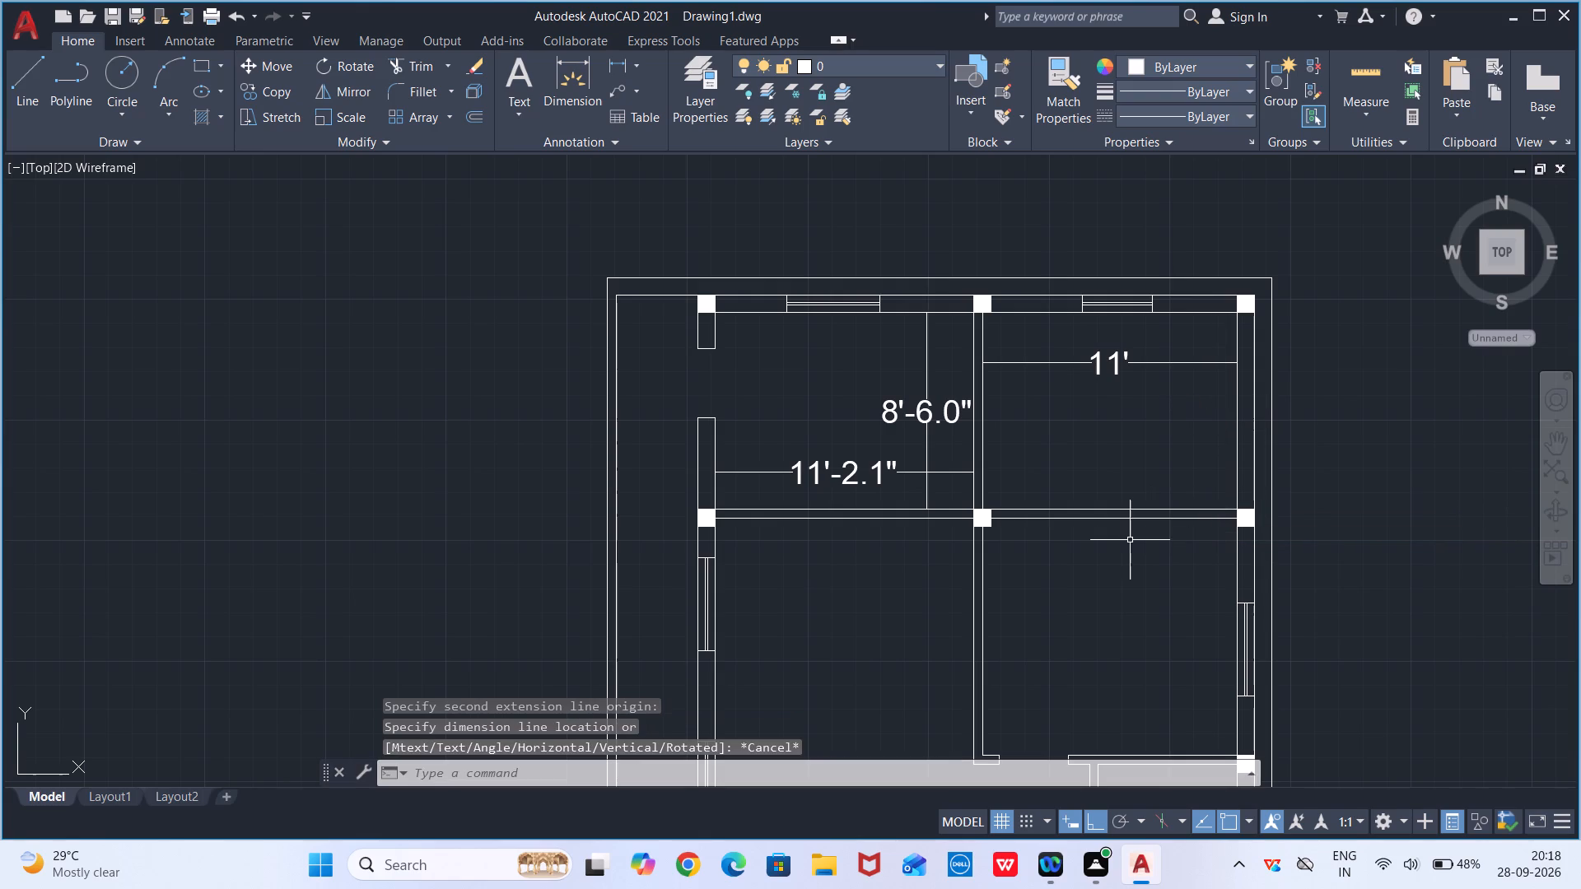
Dimension the middle-right room's depth between its upper and lower walls, with the dimension line near the right wall.
key(space)
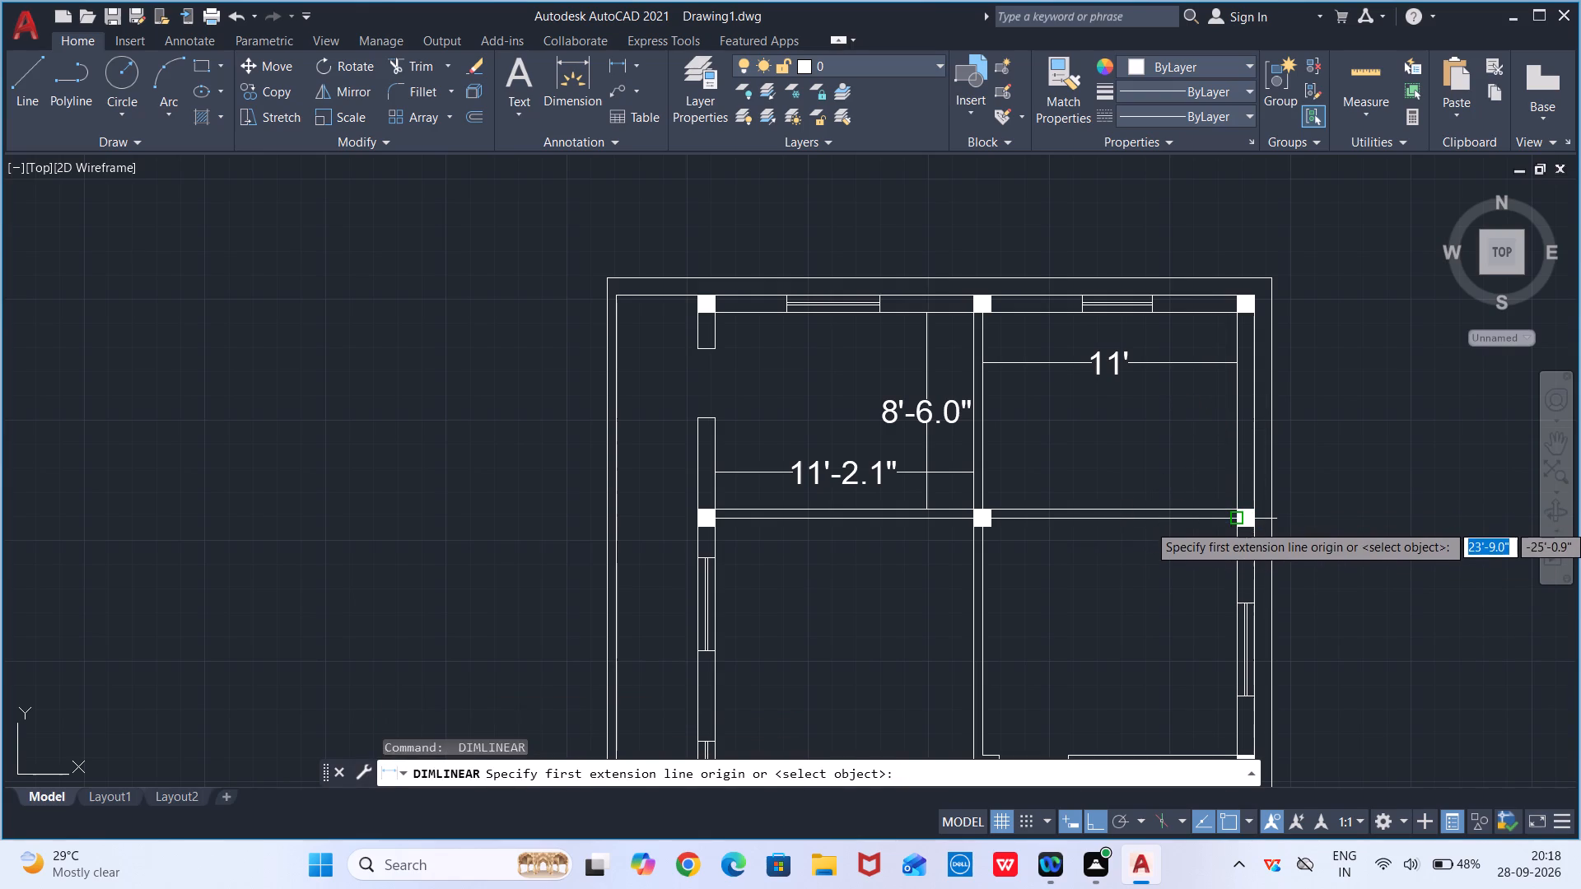
click(1232, 522)
scroll(1230, 649, down, 1)
middle_drag(1231, 646, 1146, 520)
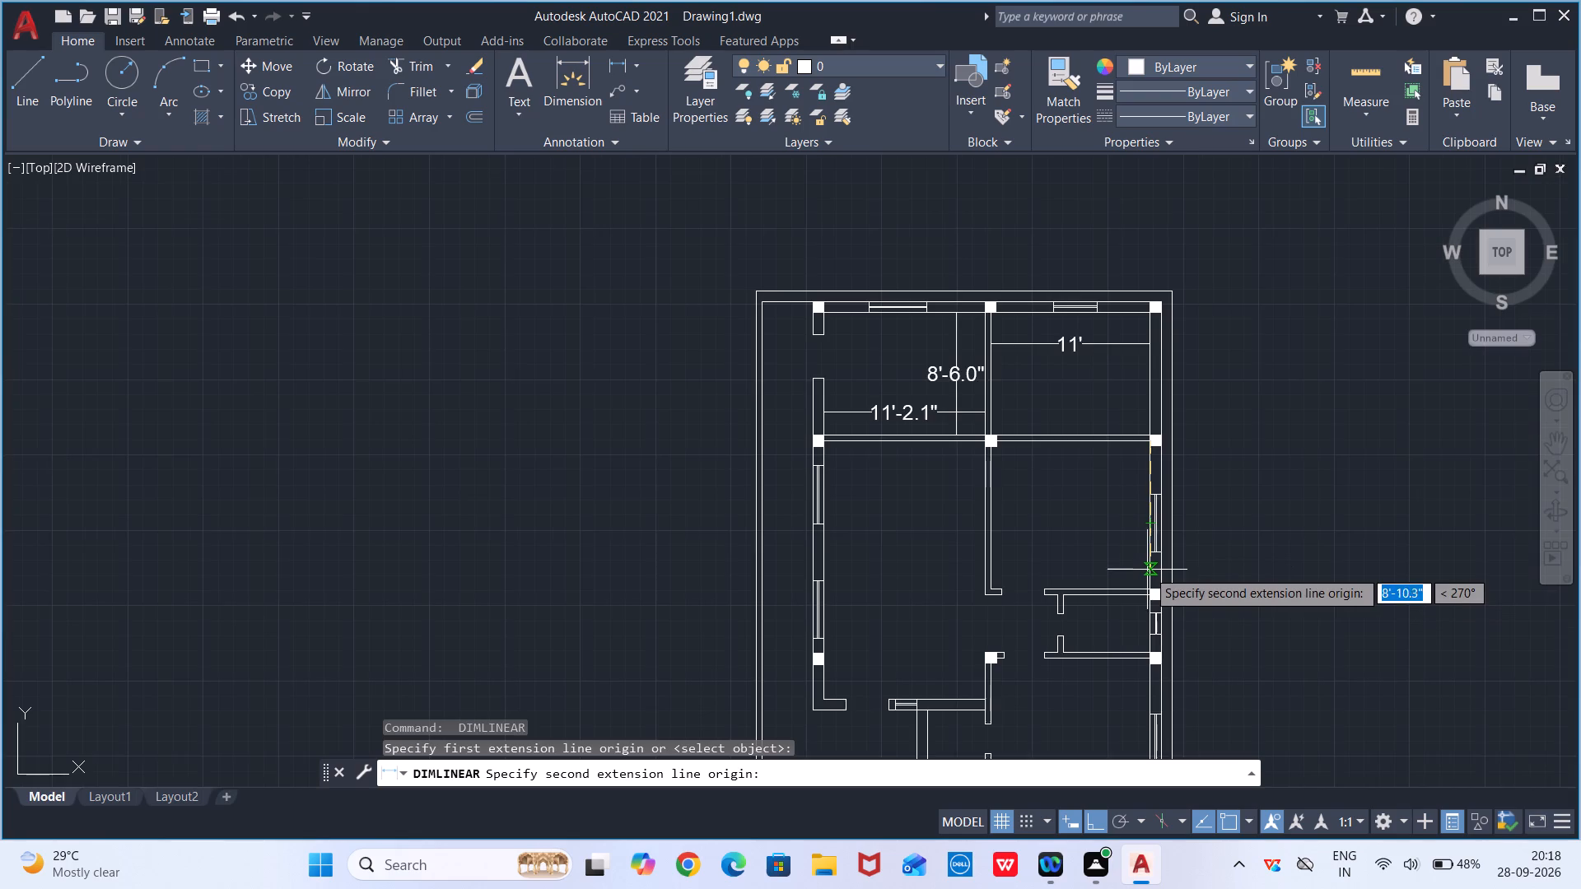
scroll(1147, 570, up, 2)
click(1148, 626)
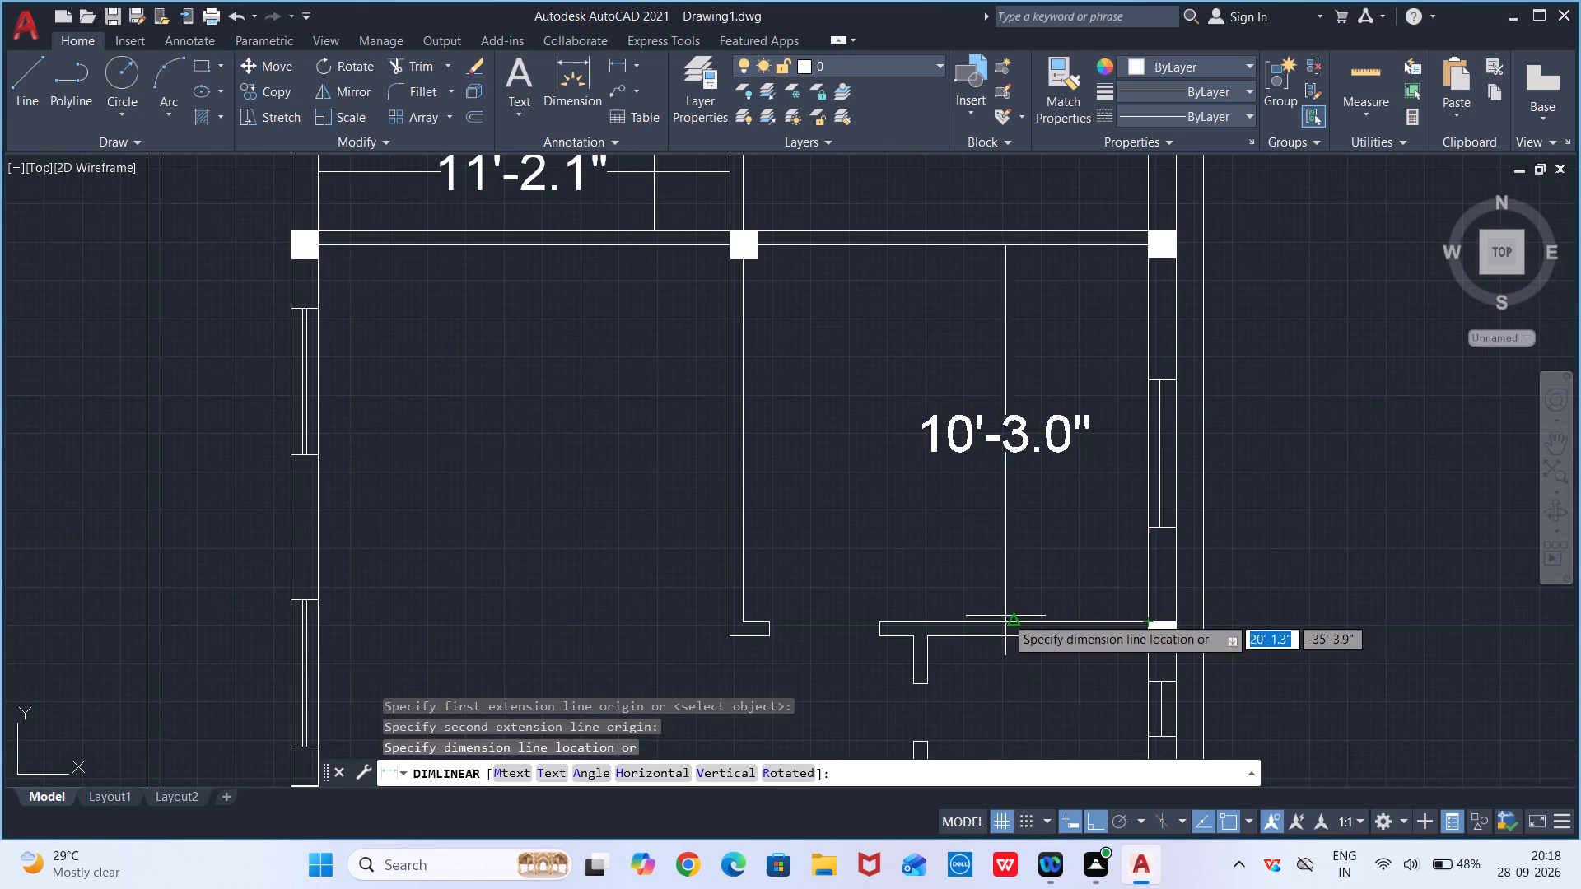
click(1066, 592)
Dimension the middle-right room's width from the central partition to the right wall, with the dimension line level with the window's upper end.
key(space)
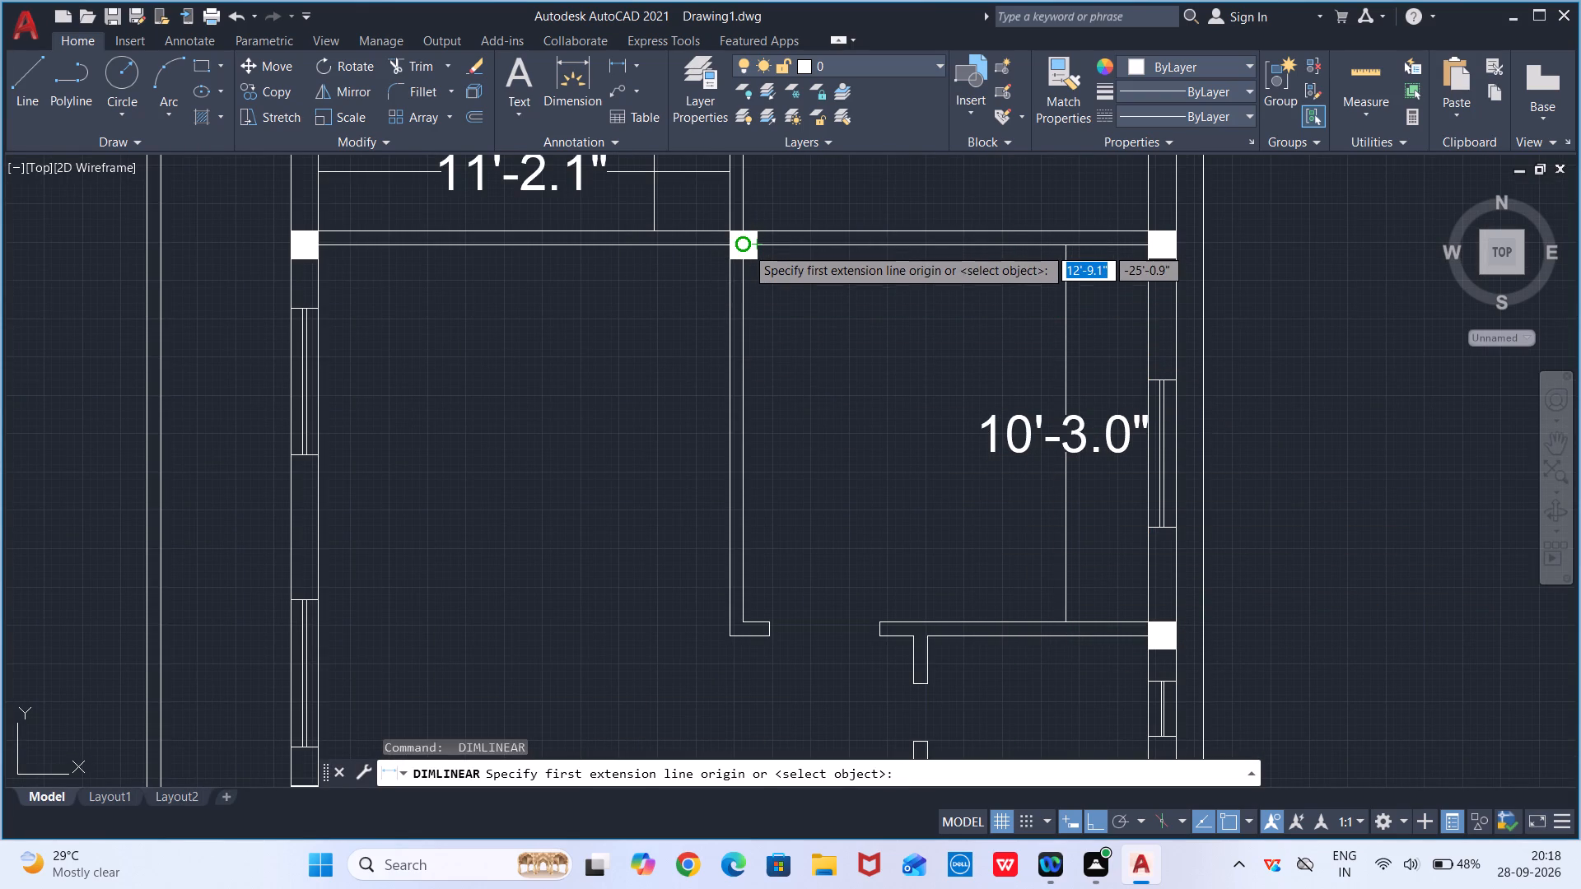
click(743, 376)
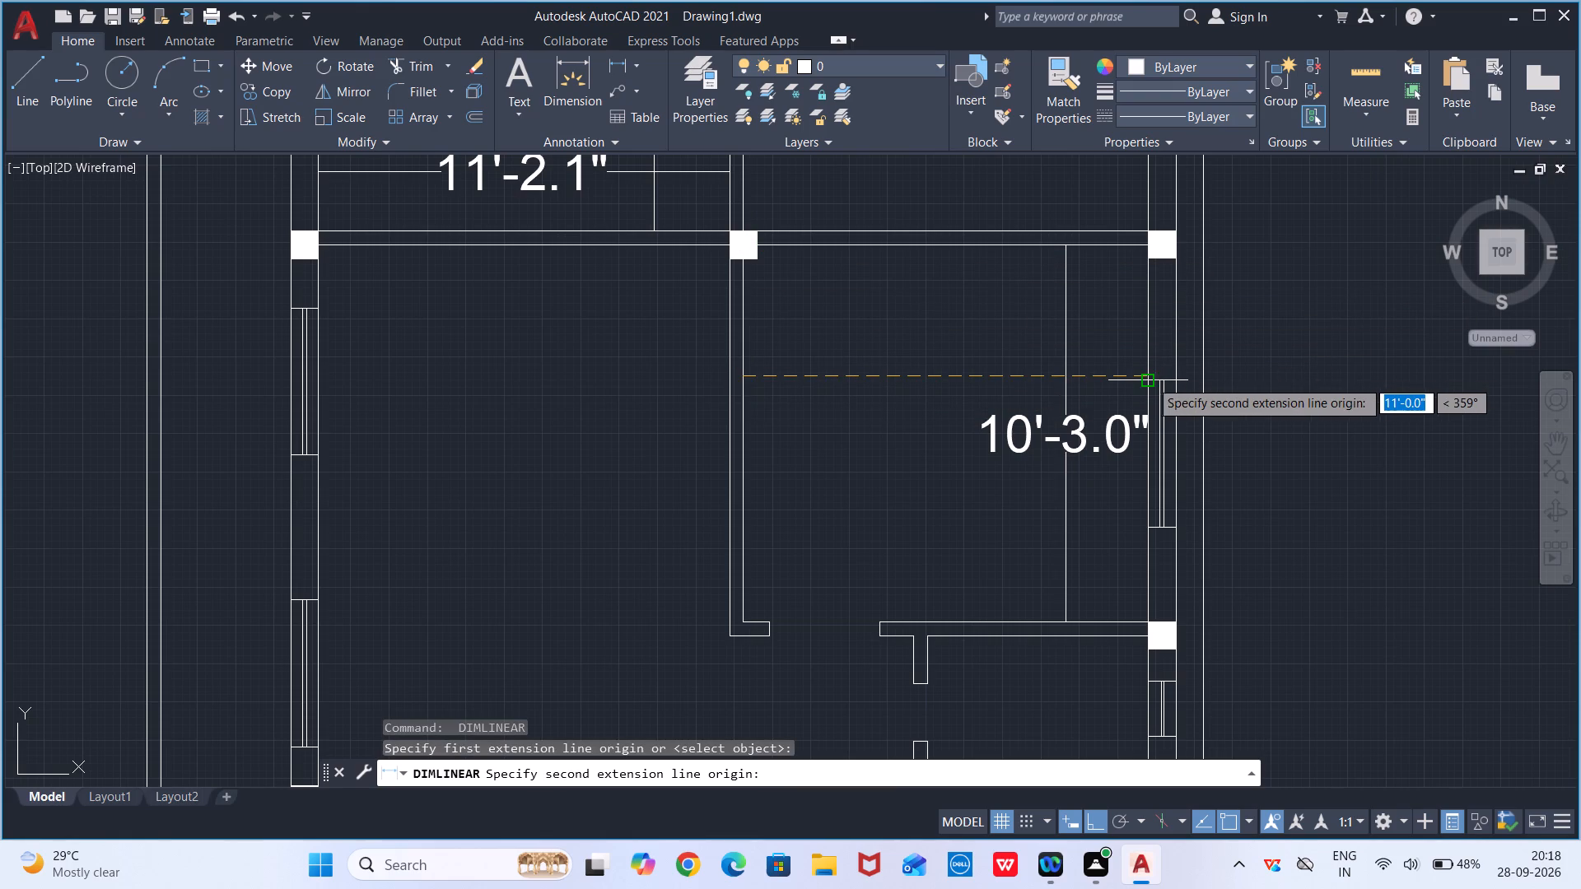
click(1147, 376)
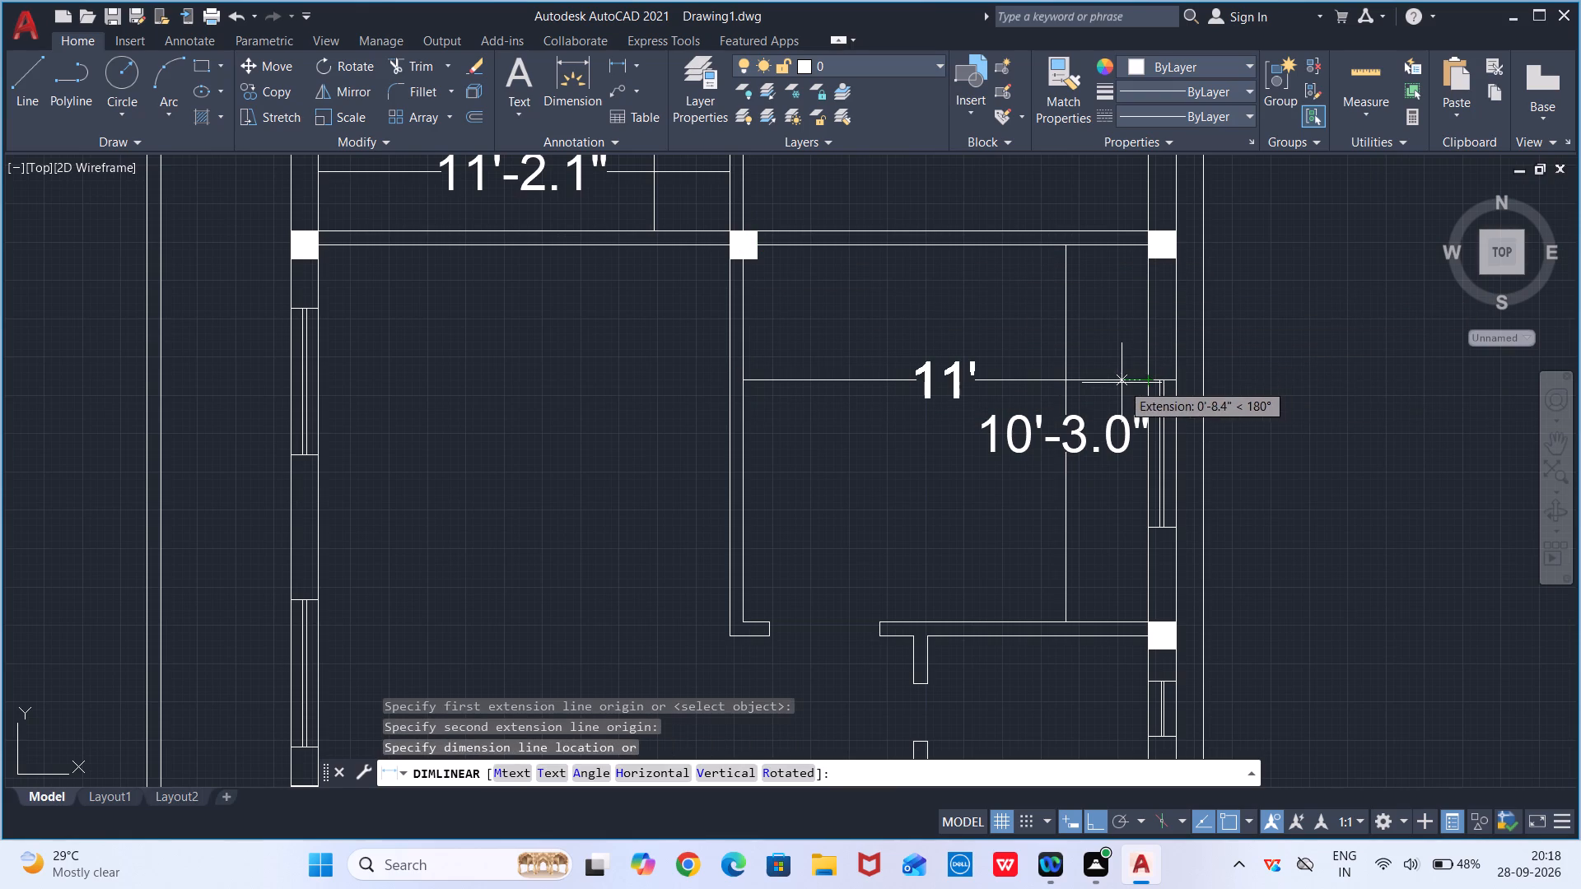
click(1122, 383)
Dimension the depth of the small room below it between its upper and lower walls, with the dimension line near its left partition.
key(space)
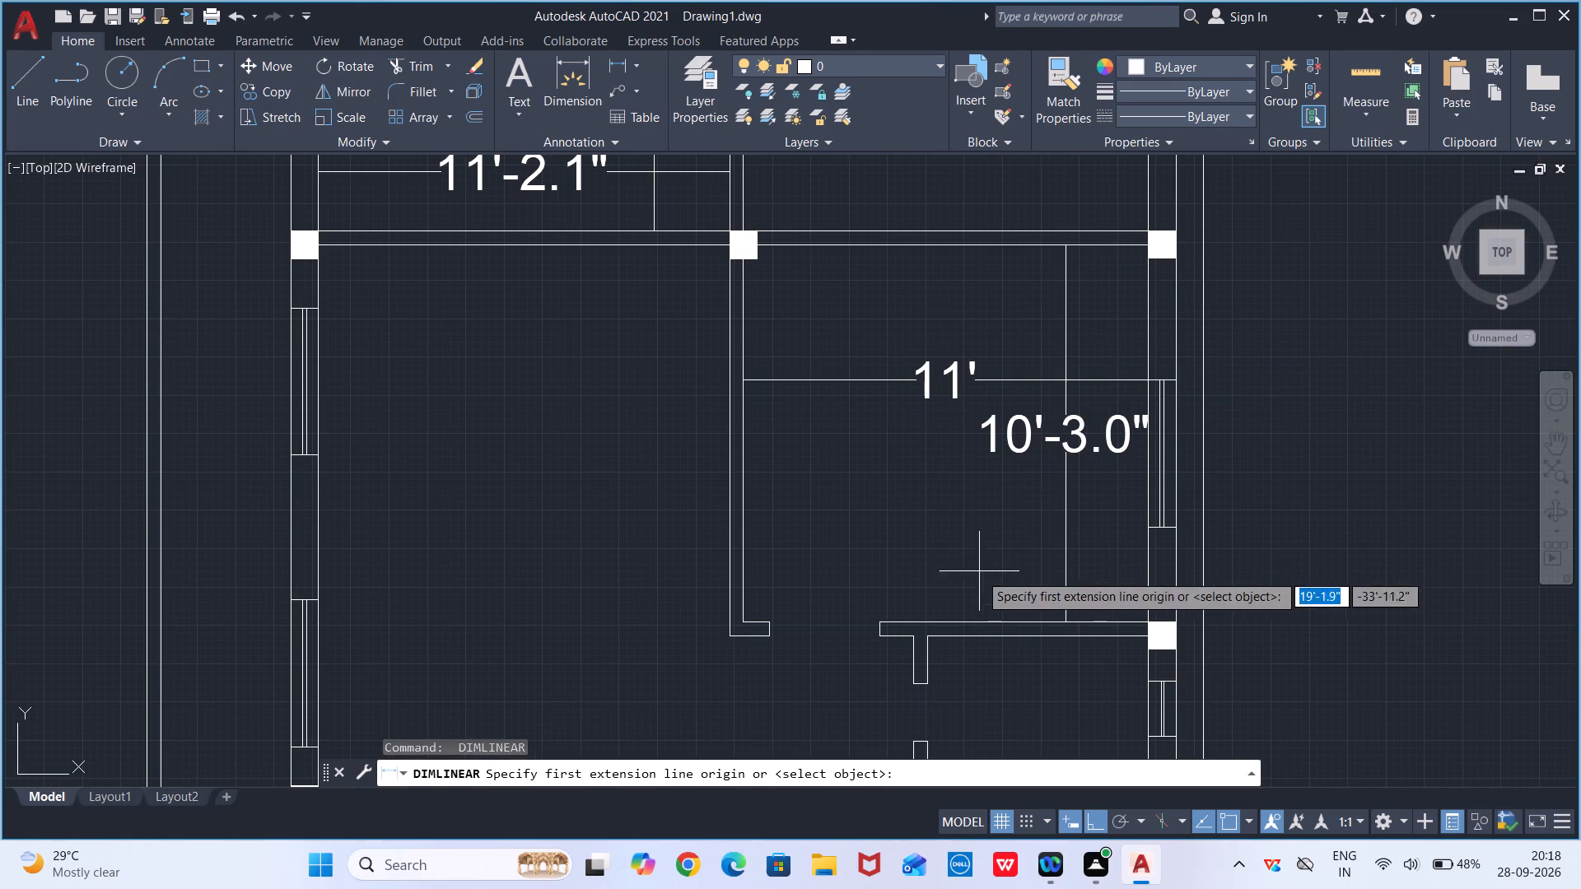
middle_drag(921, 630, 854, 510)
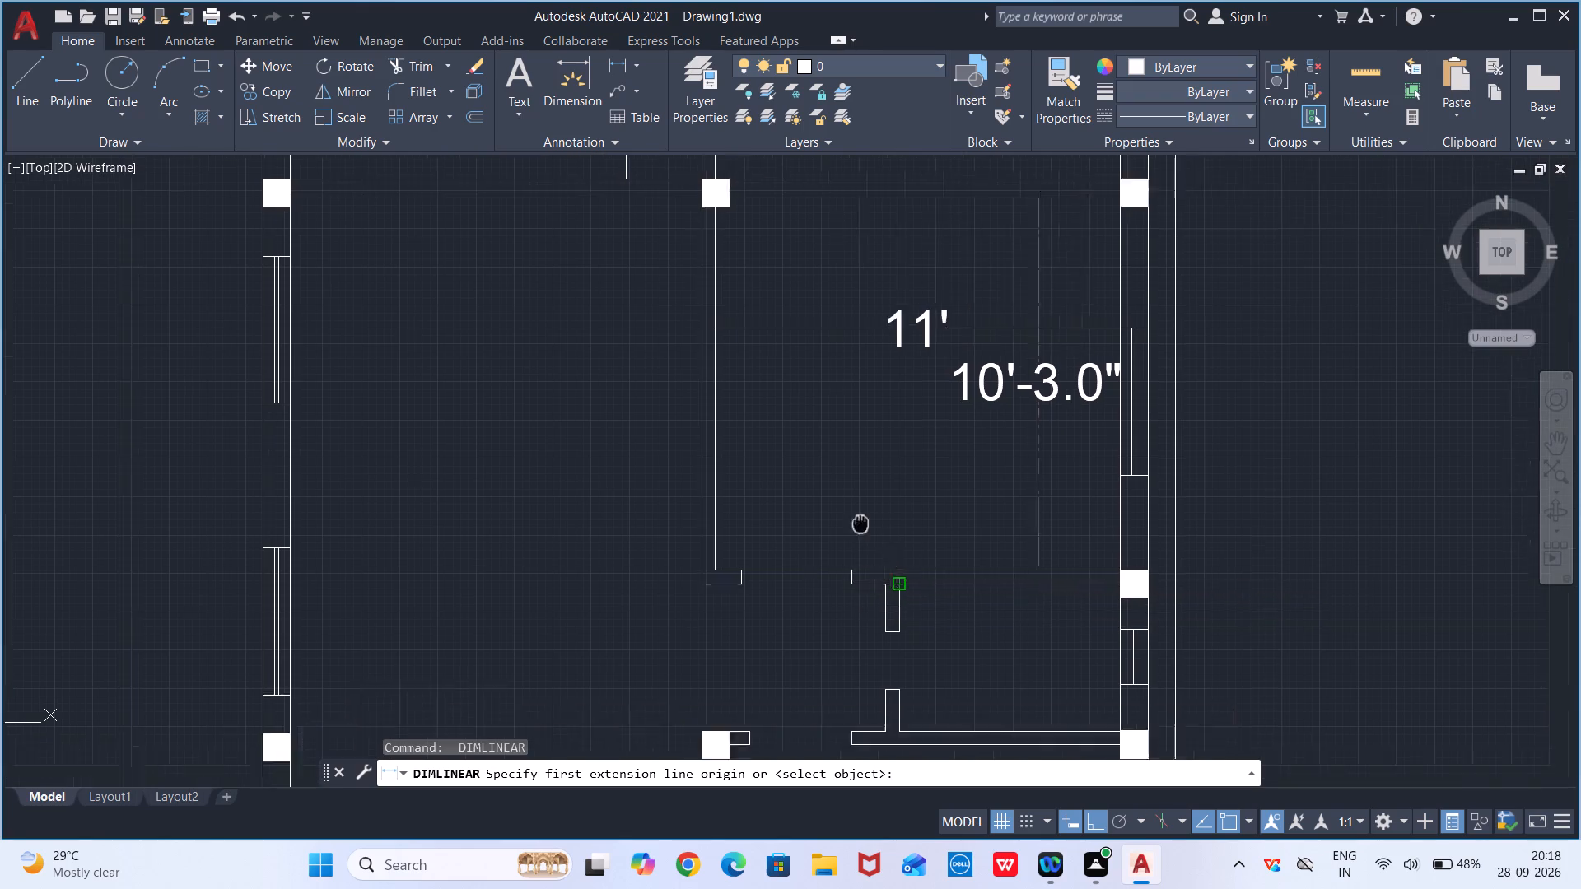
middle_drag(854, 510, 819, 458)
scroll(828, 459, up, 1)
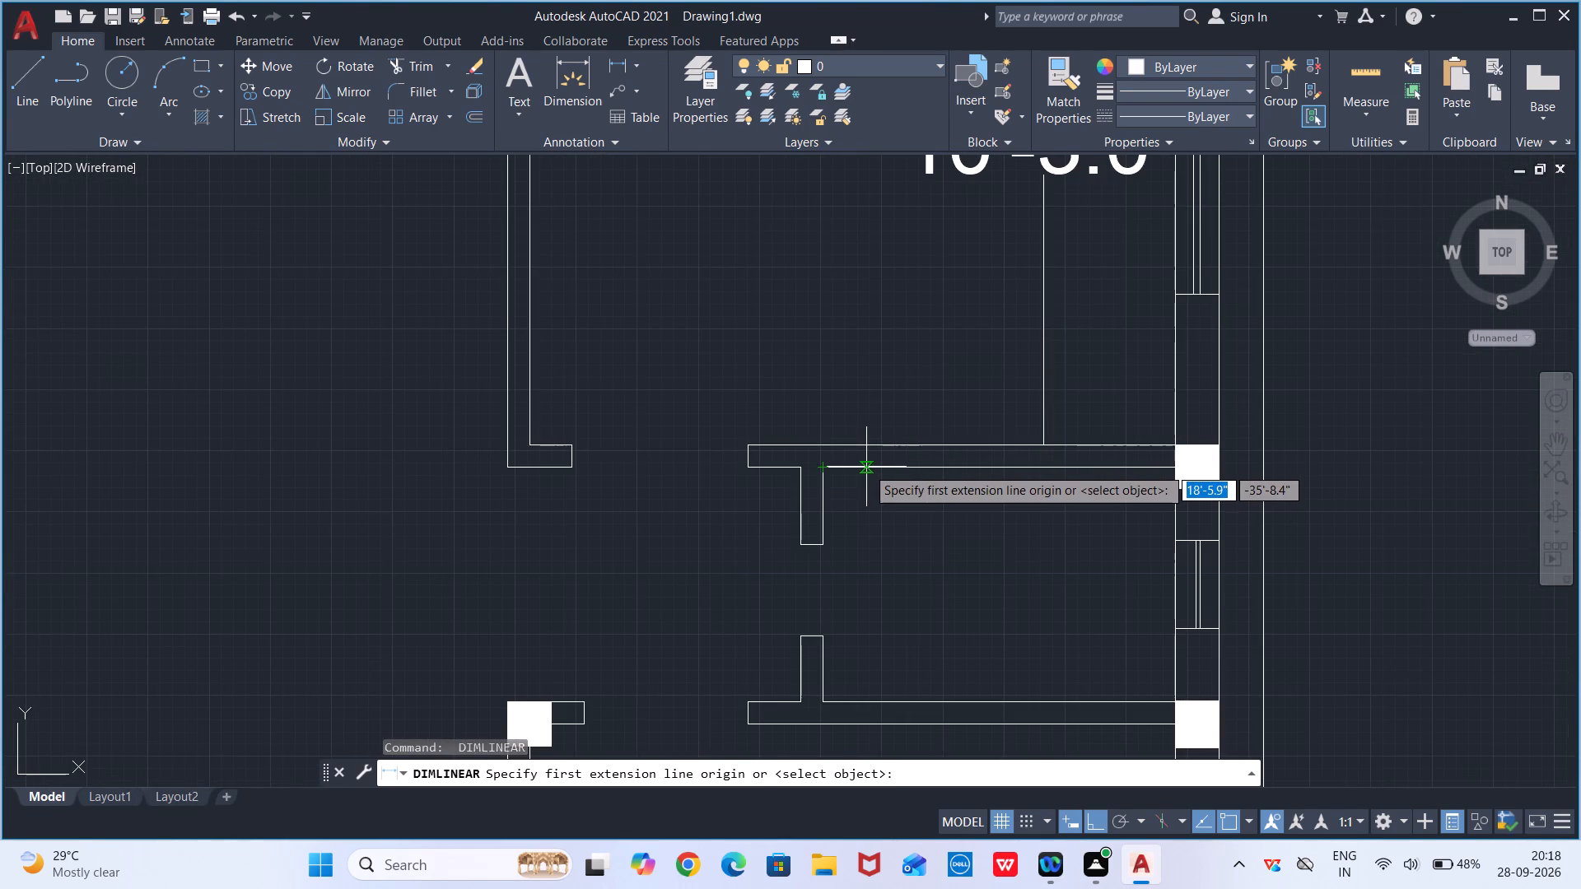
click(819, 459)
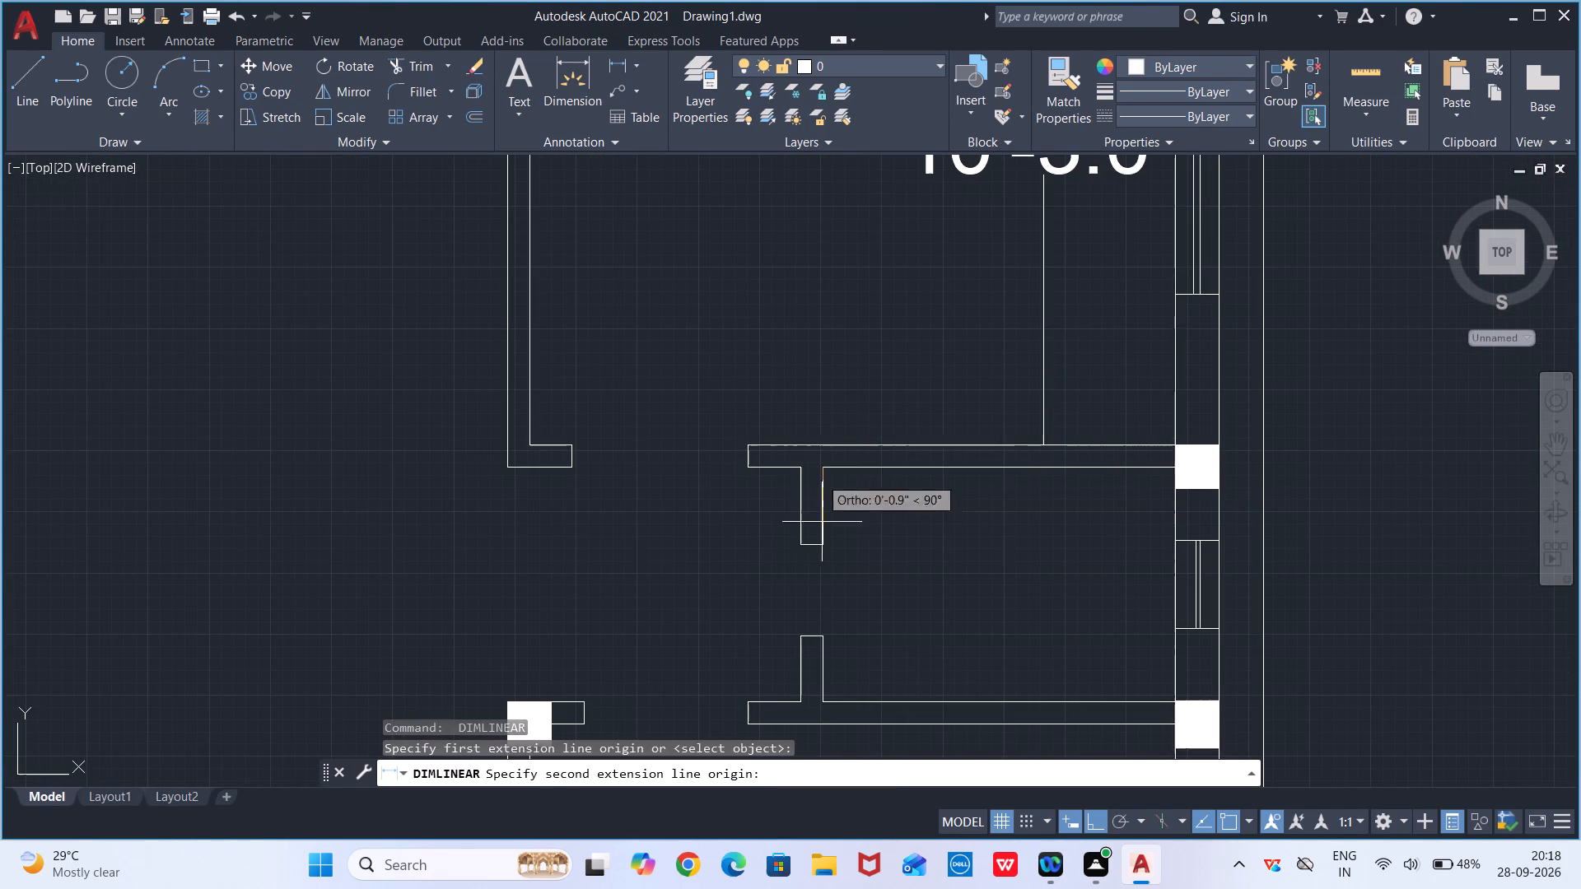
click(828, 702)
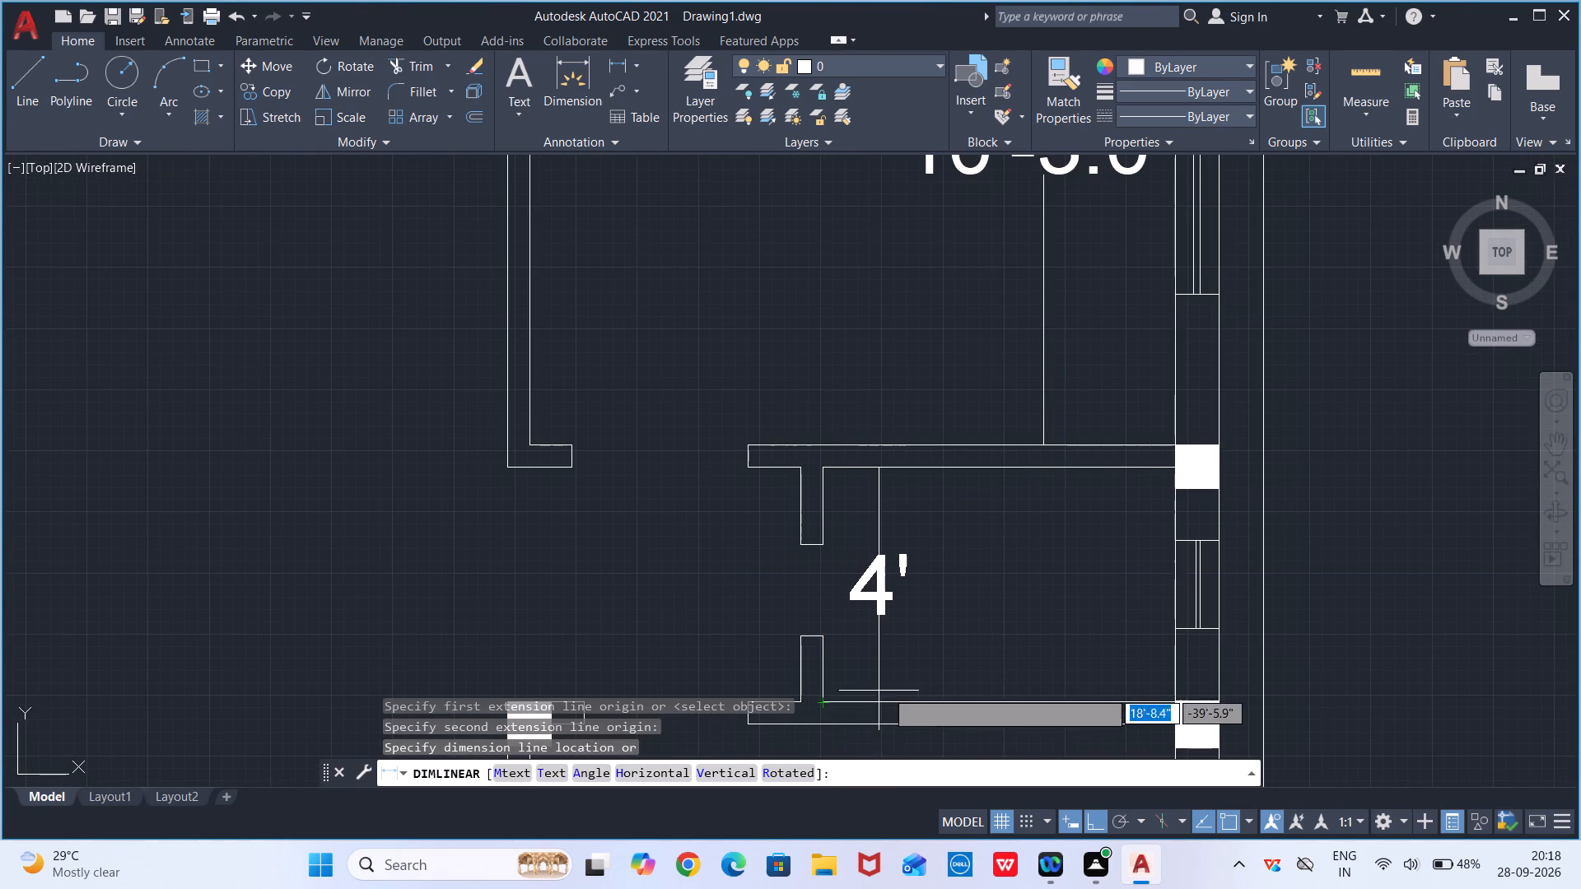
click(898, 684)
Dimension the small room's width from its left partition to the right wall, with the dimension line level with the window's lower end.
key(space)
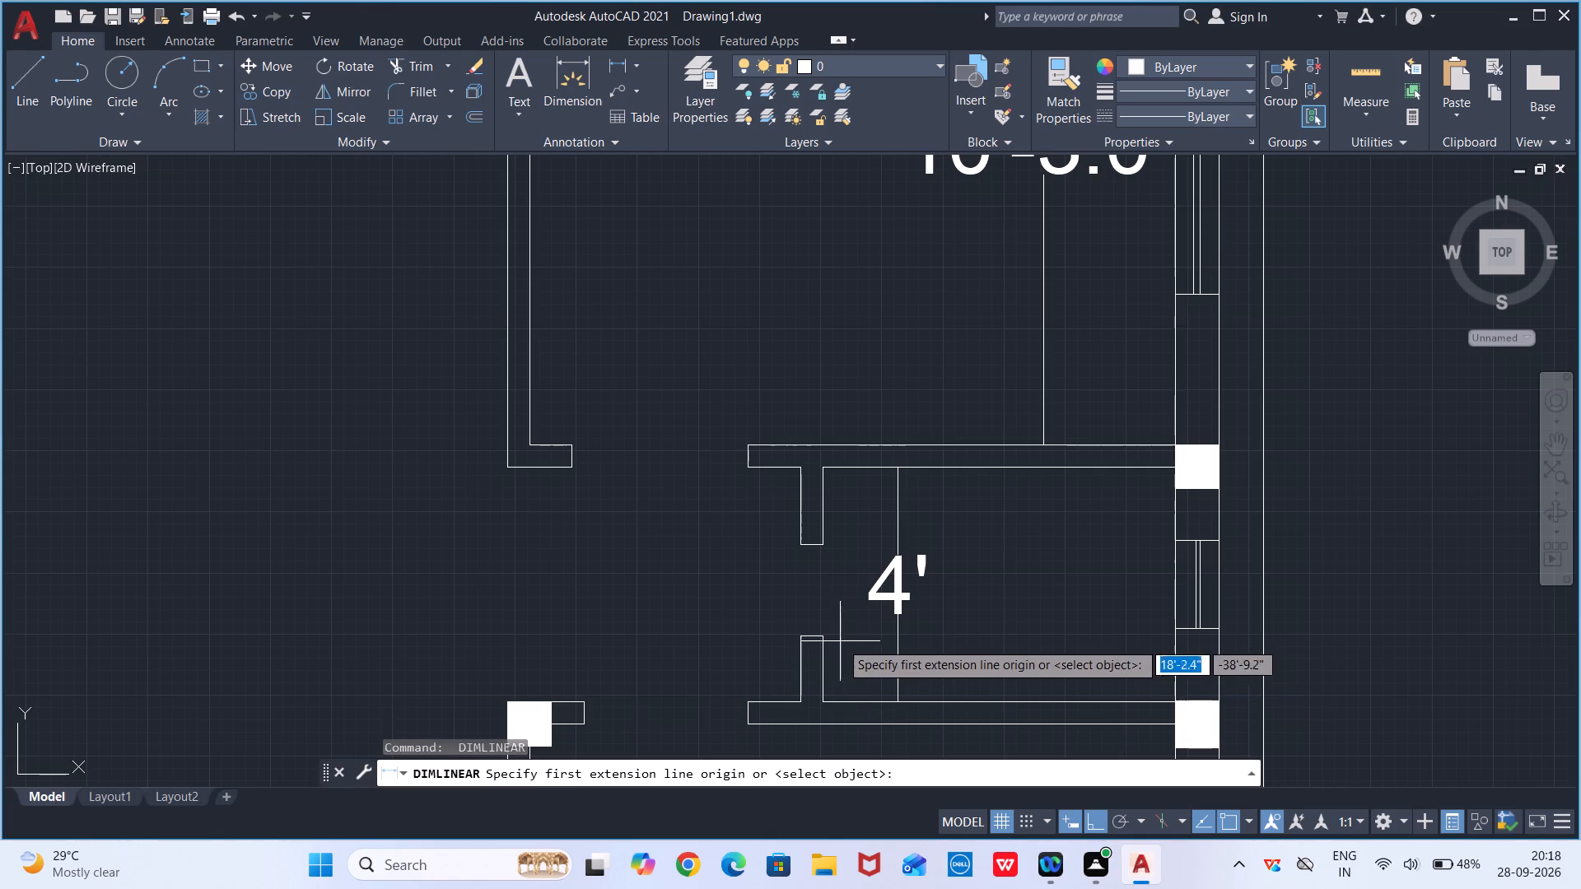
drag(824, 630, 835, 632)
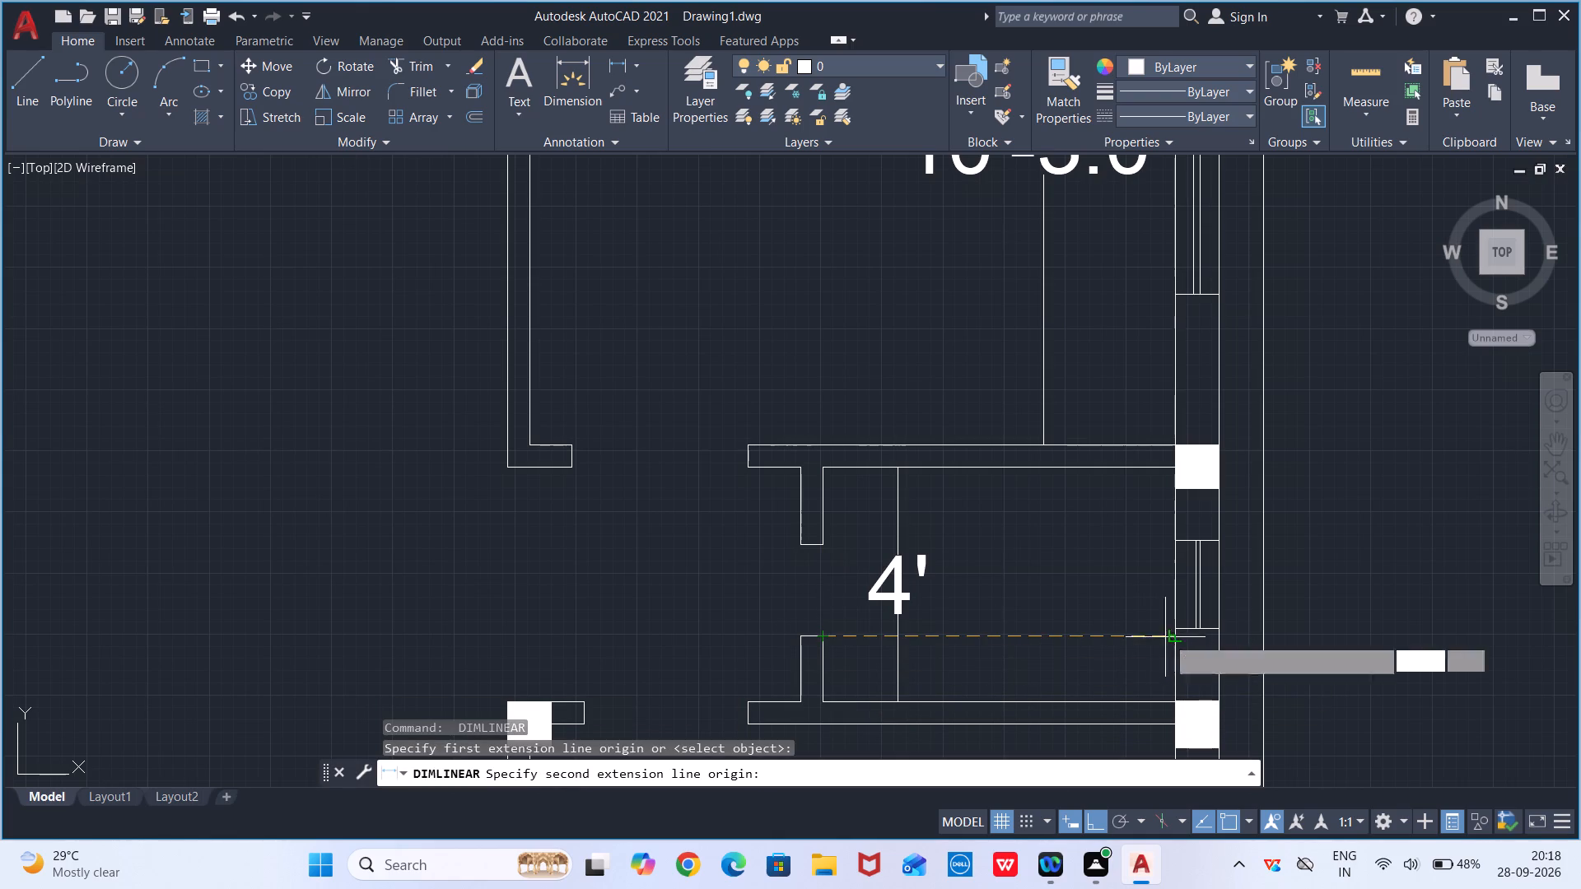
click(1174, 628)
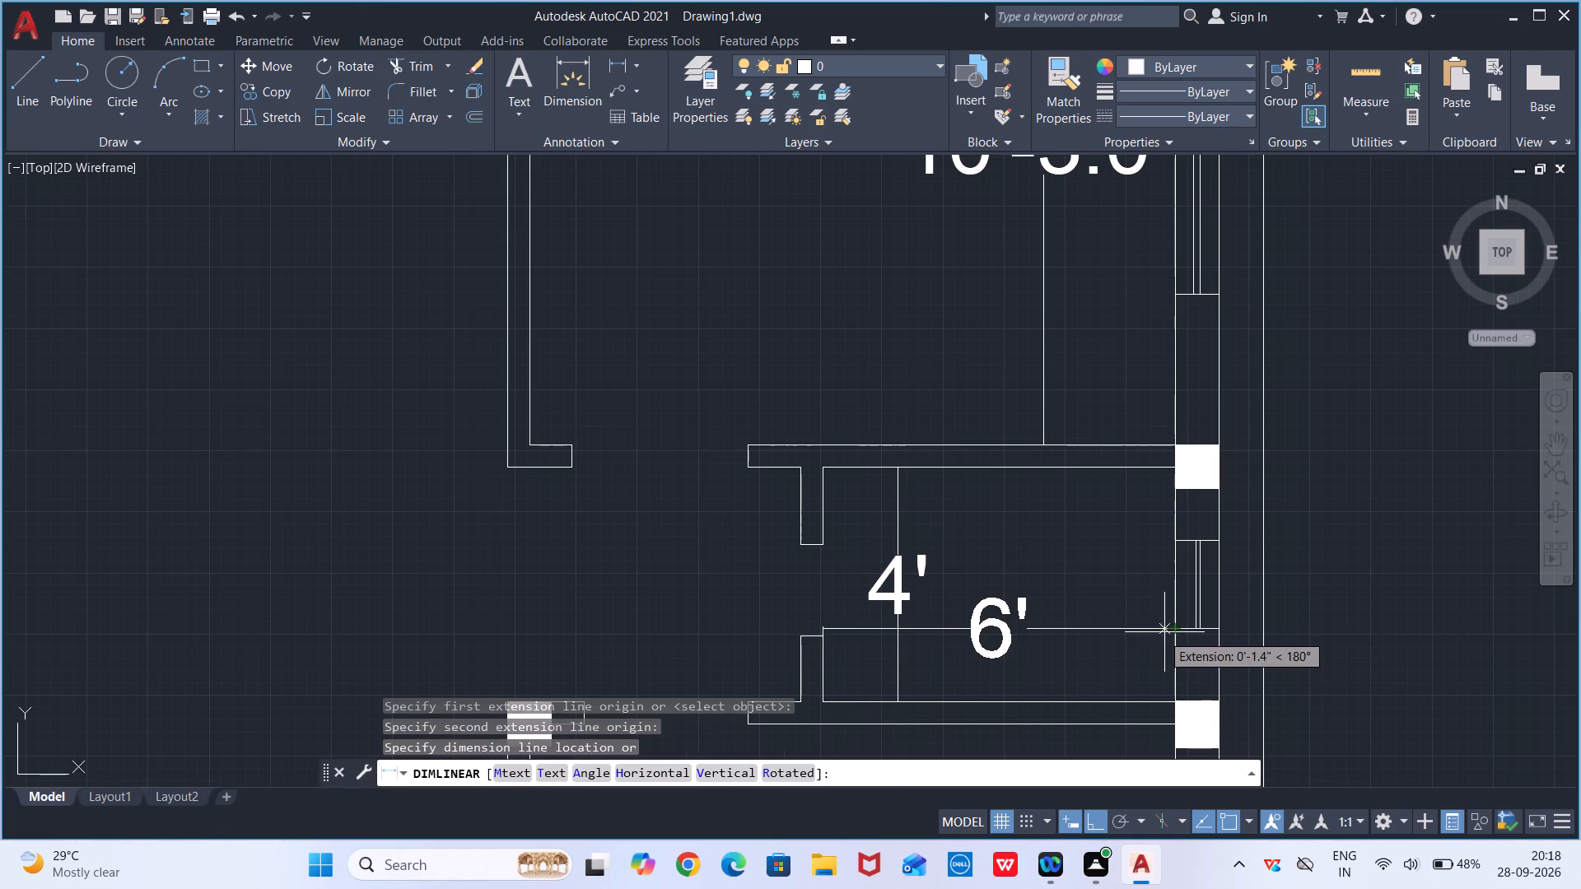
click(1150, 636)
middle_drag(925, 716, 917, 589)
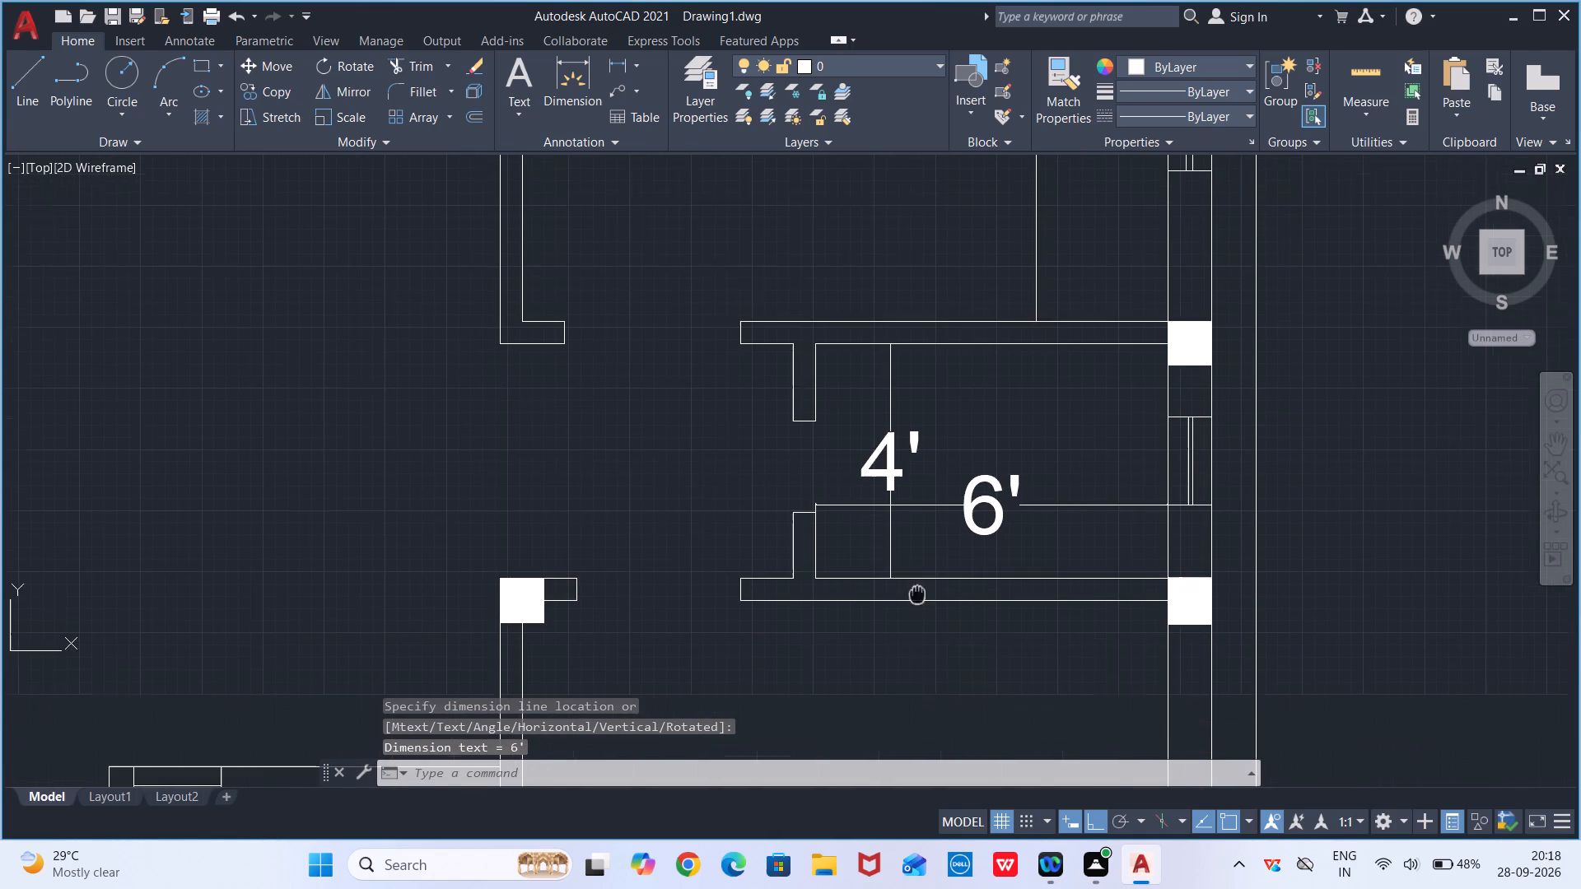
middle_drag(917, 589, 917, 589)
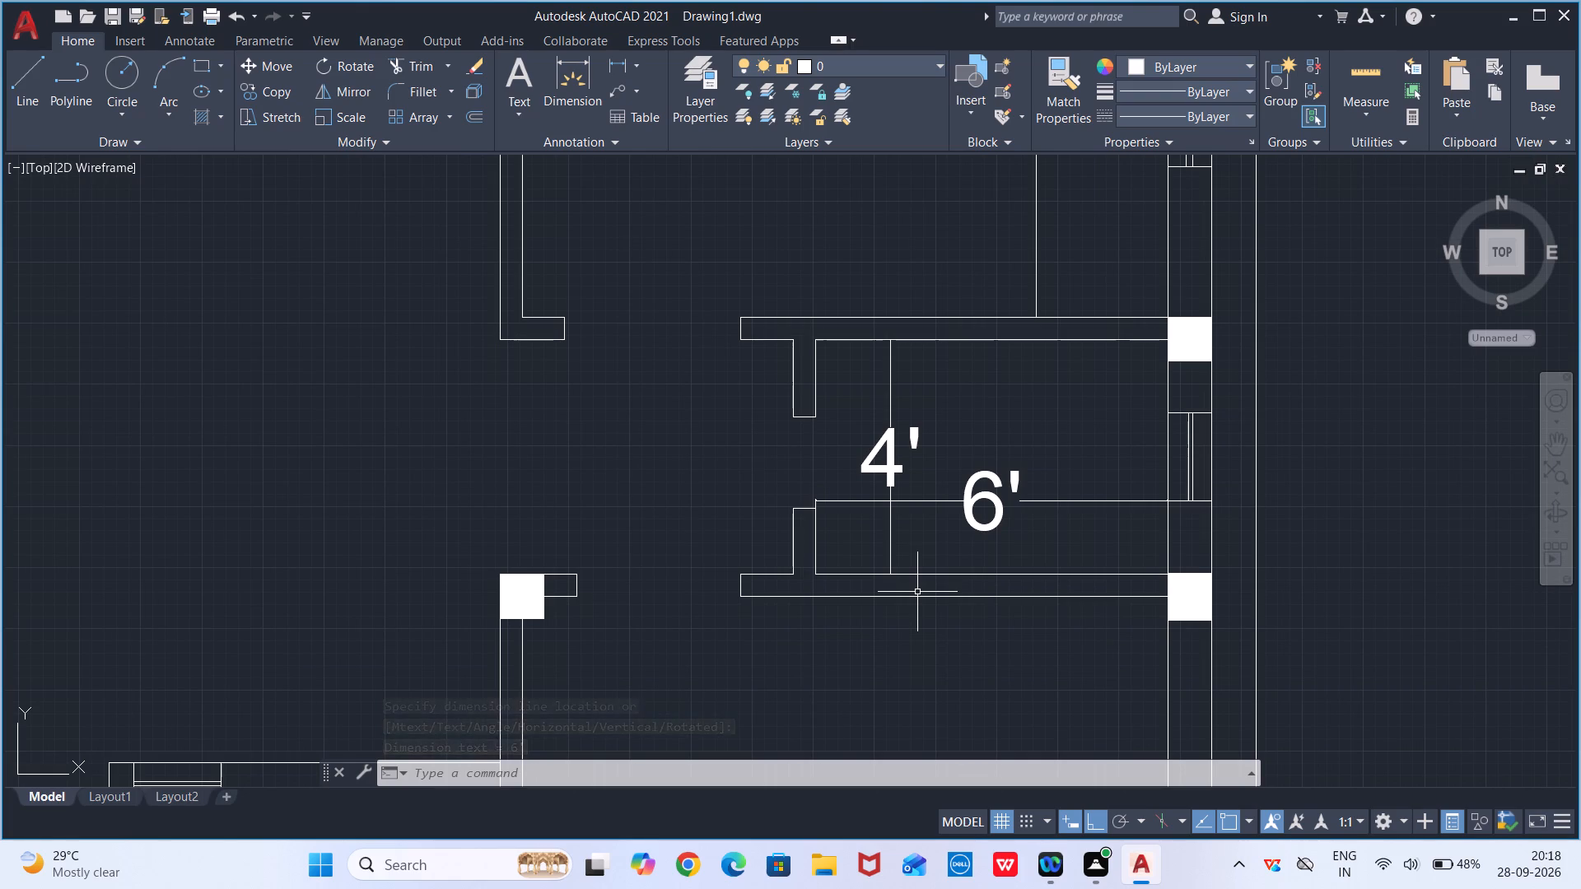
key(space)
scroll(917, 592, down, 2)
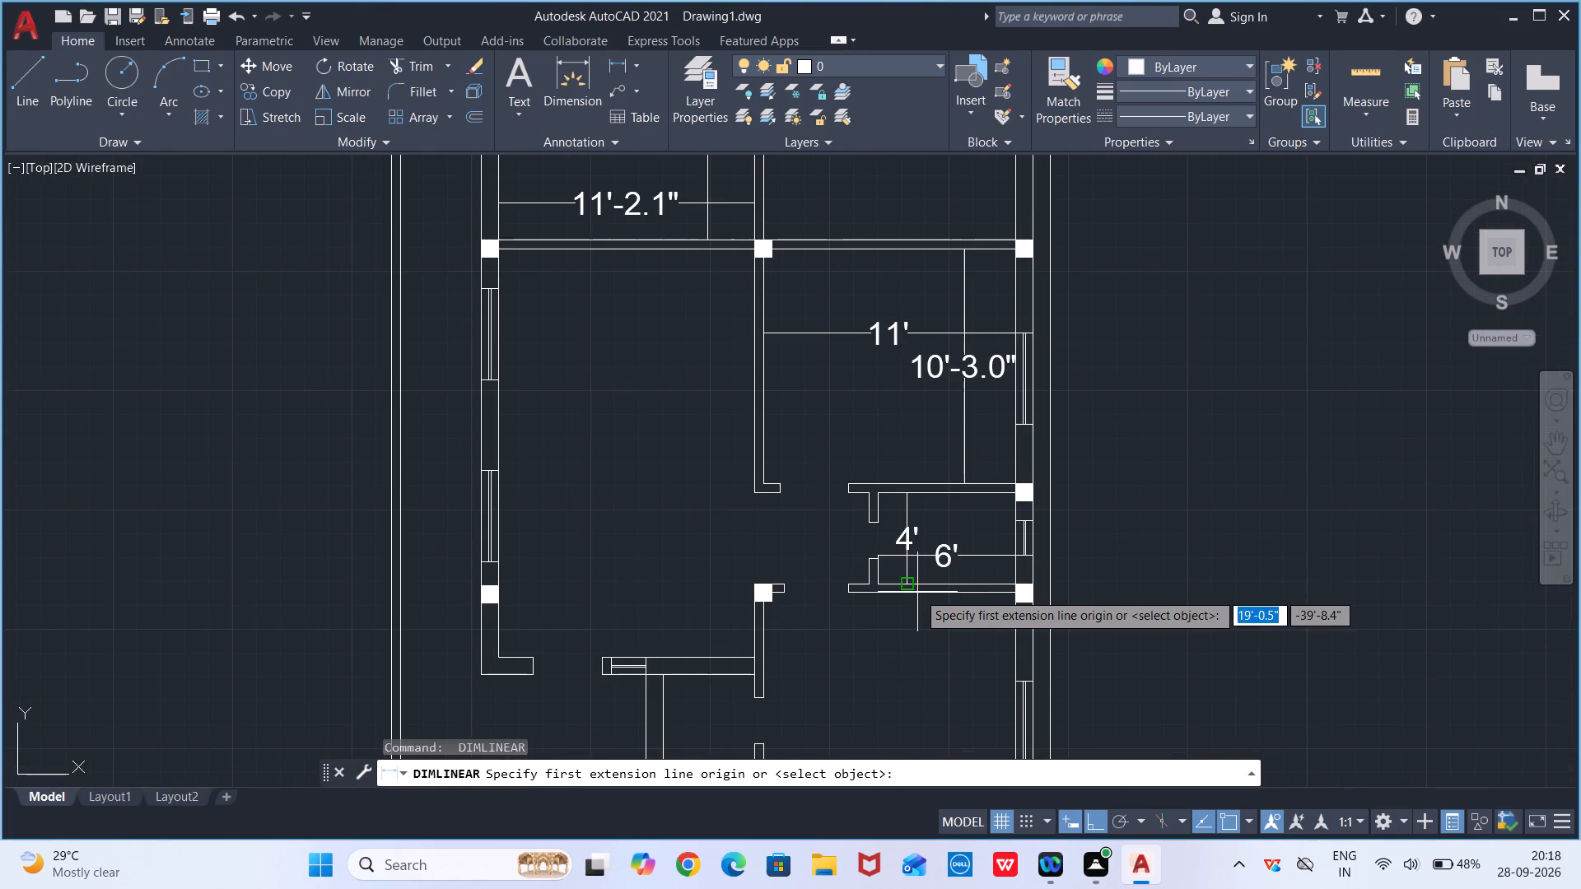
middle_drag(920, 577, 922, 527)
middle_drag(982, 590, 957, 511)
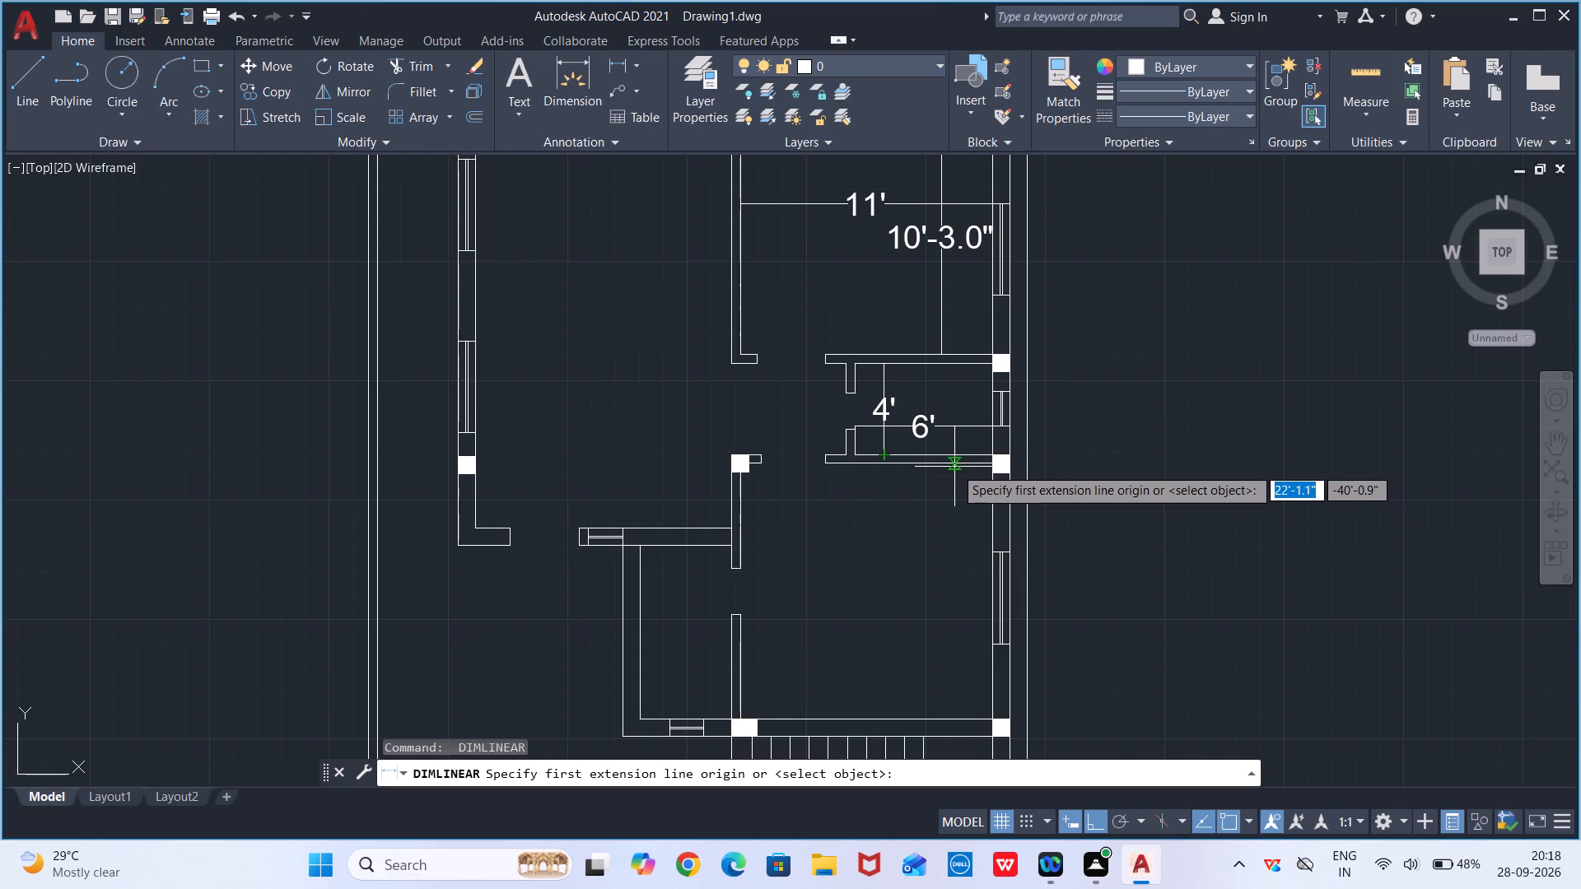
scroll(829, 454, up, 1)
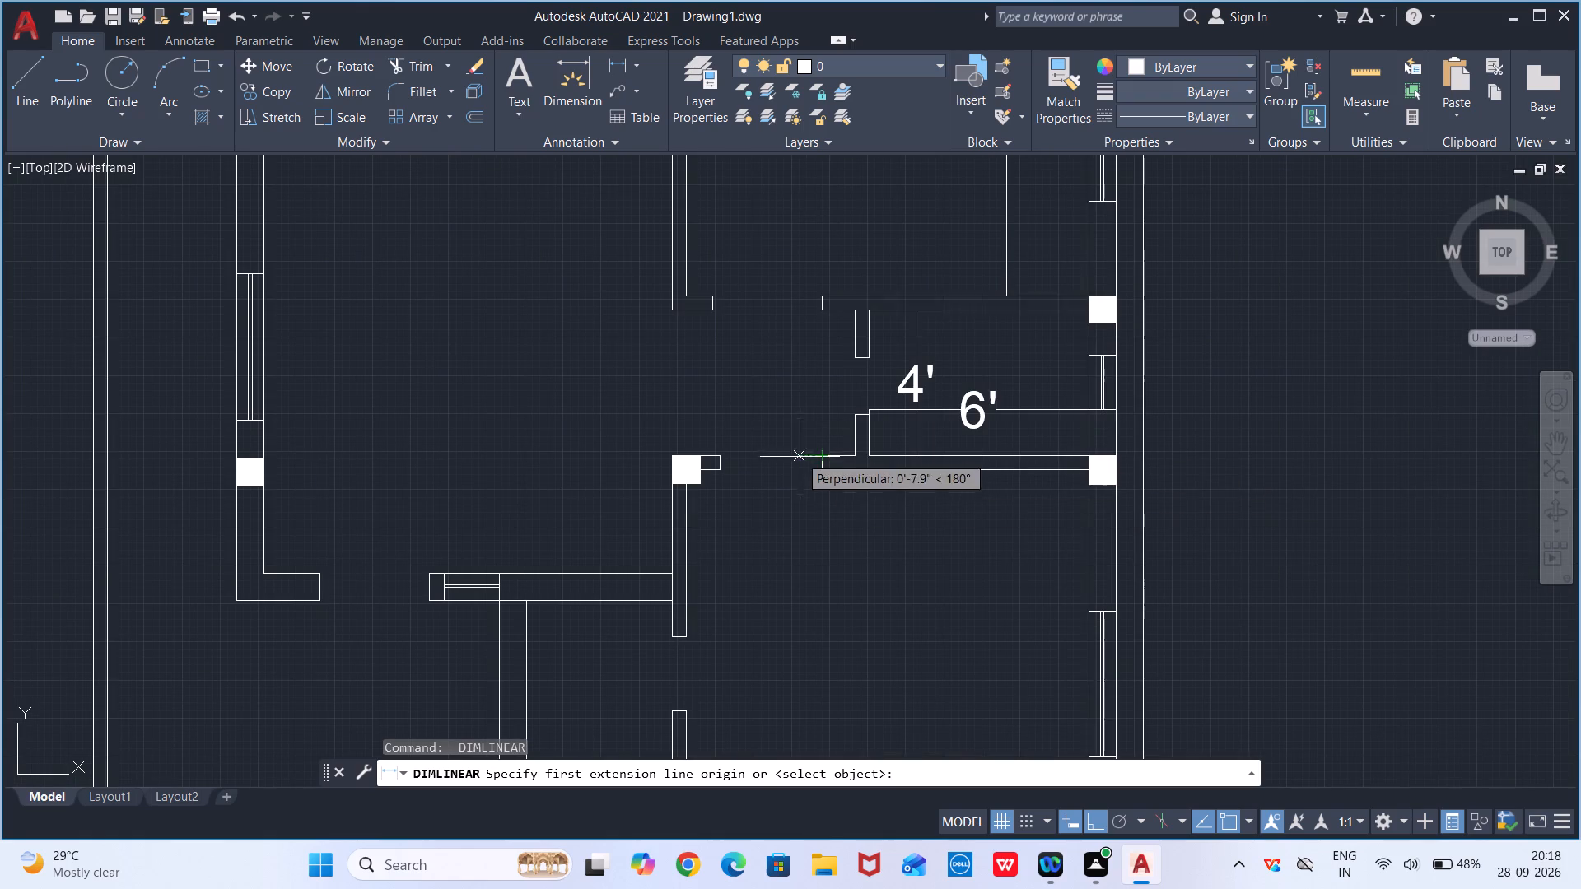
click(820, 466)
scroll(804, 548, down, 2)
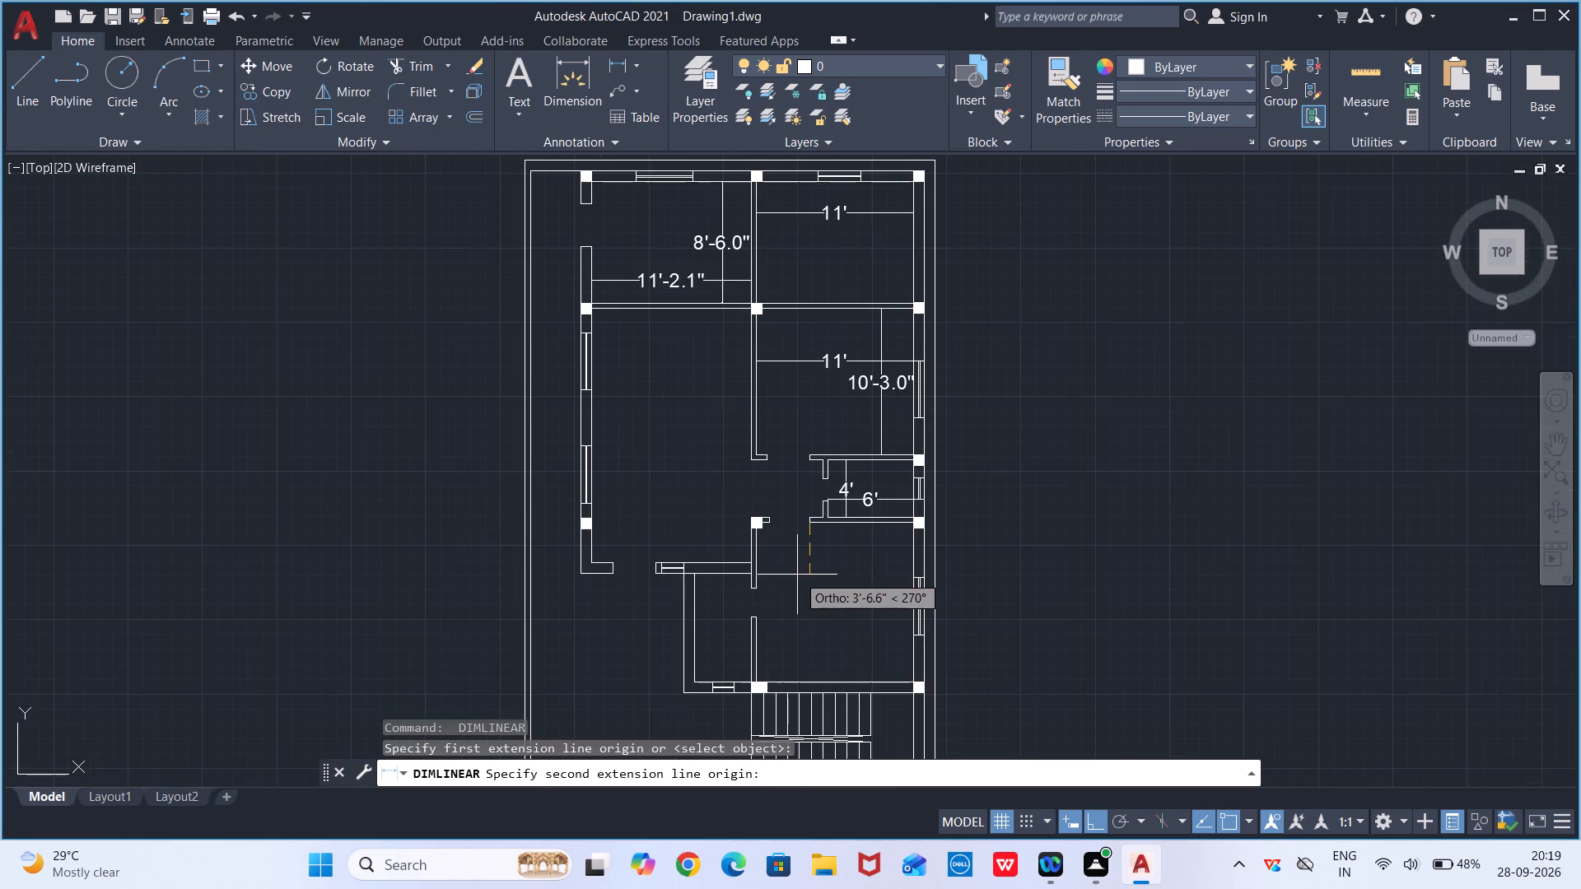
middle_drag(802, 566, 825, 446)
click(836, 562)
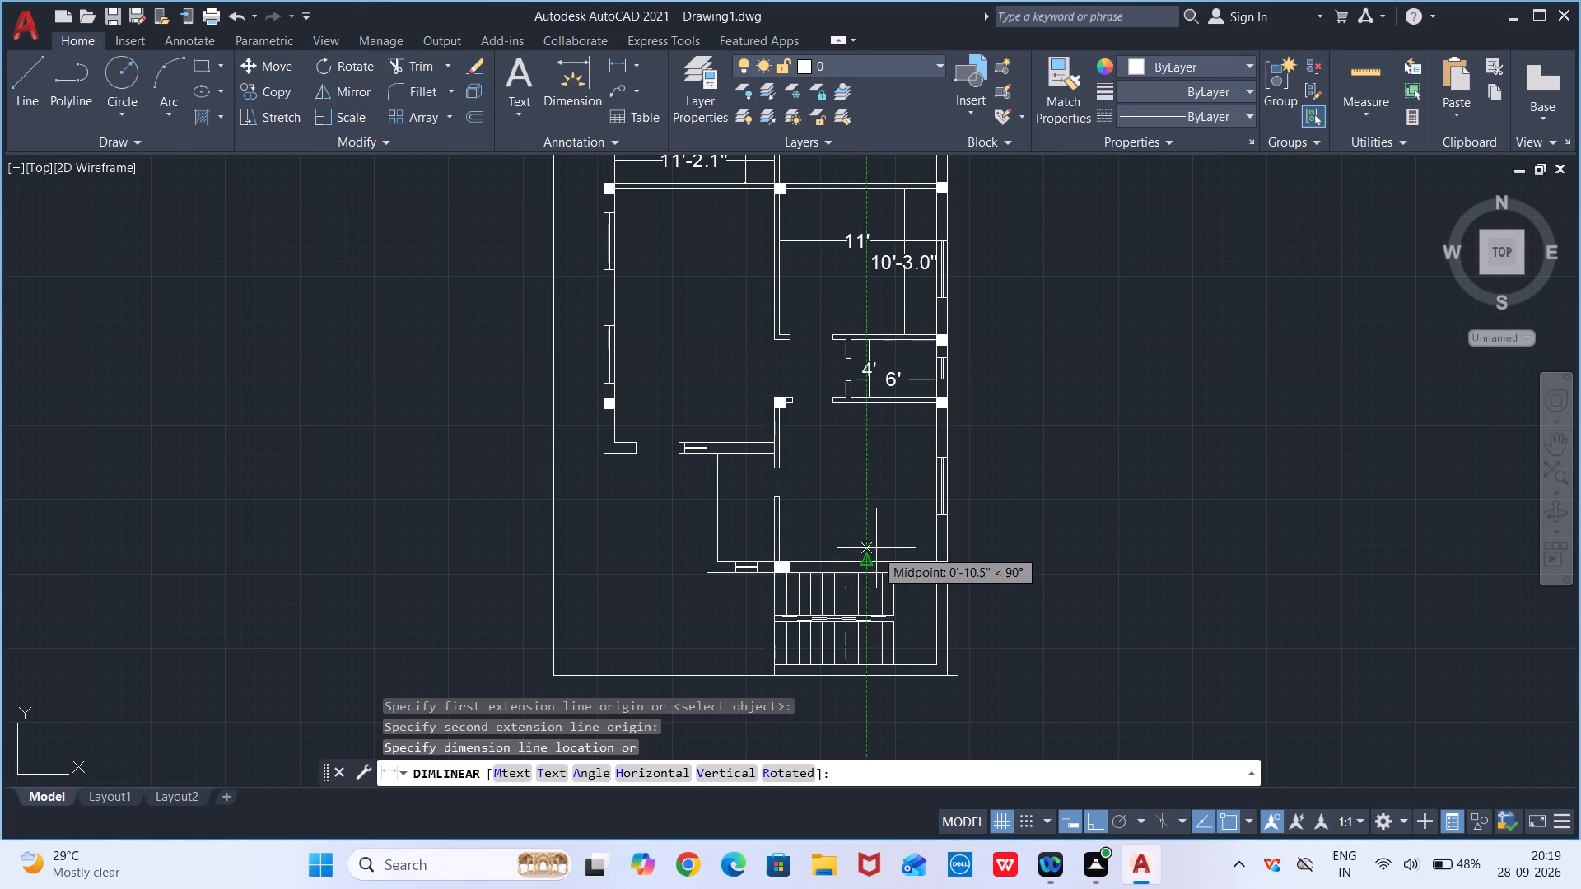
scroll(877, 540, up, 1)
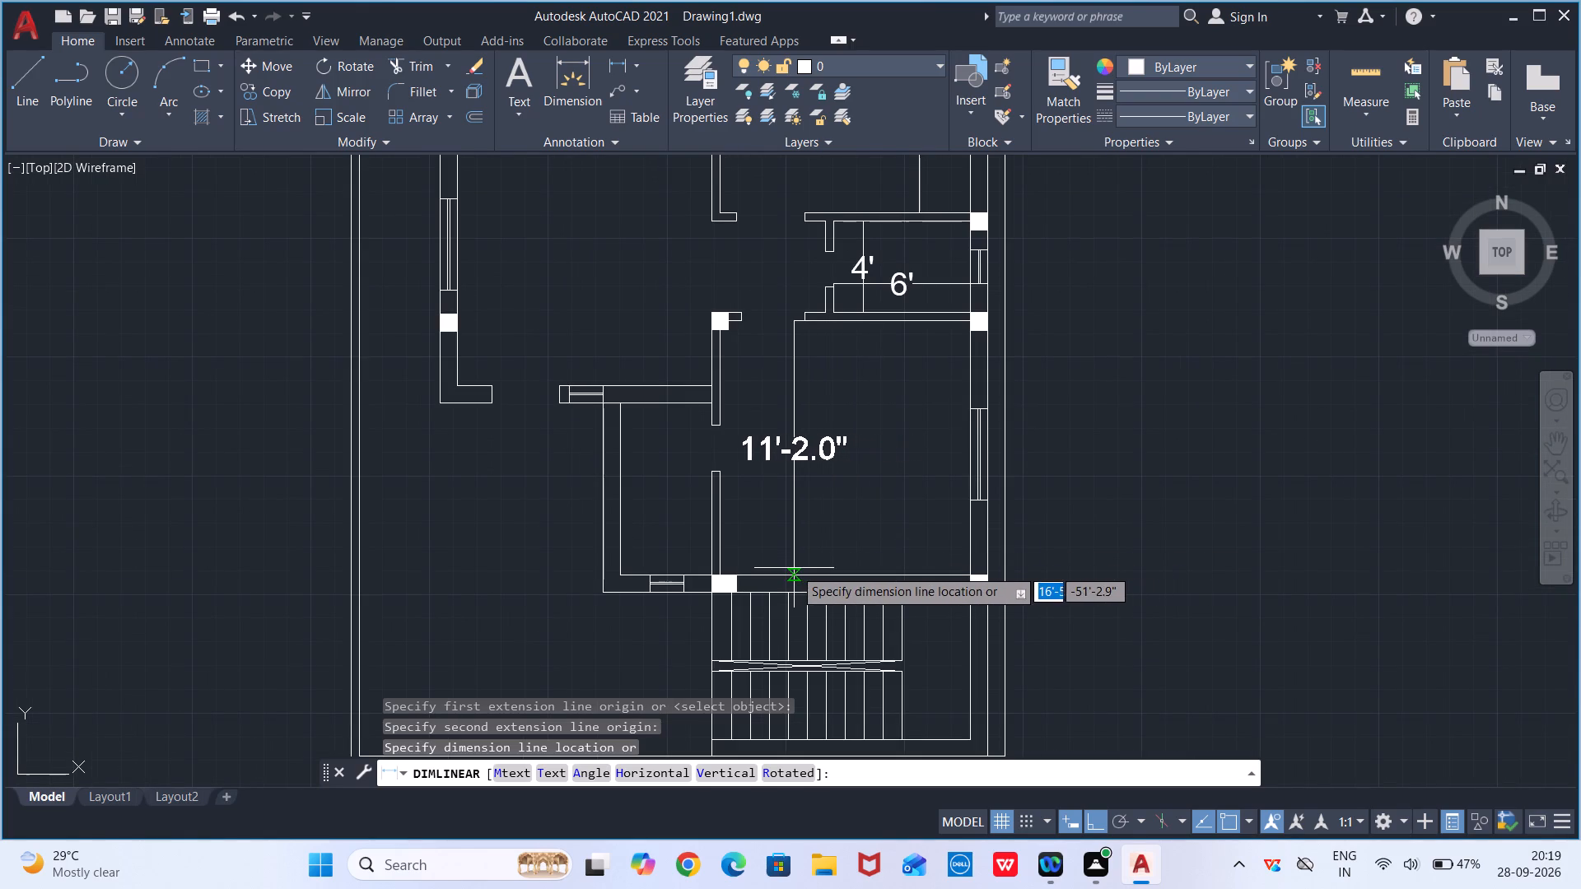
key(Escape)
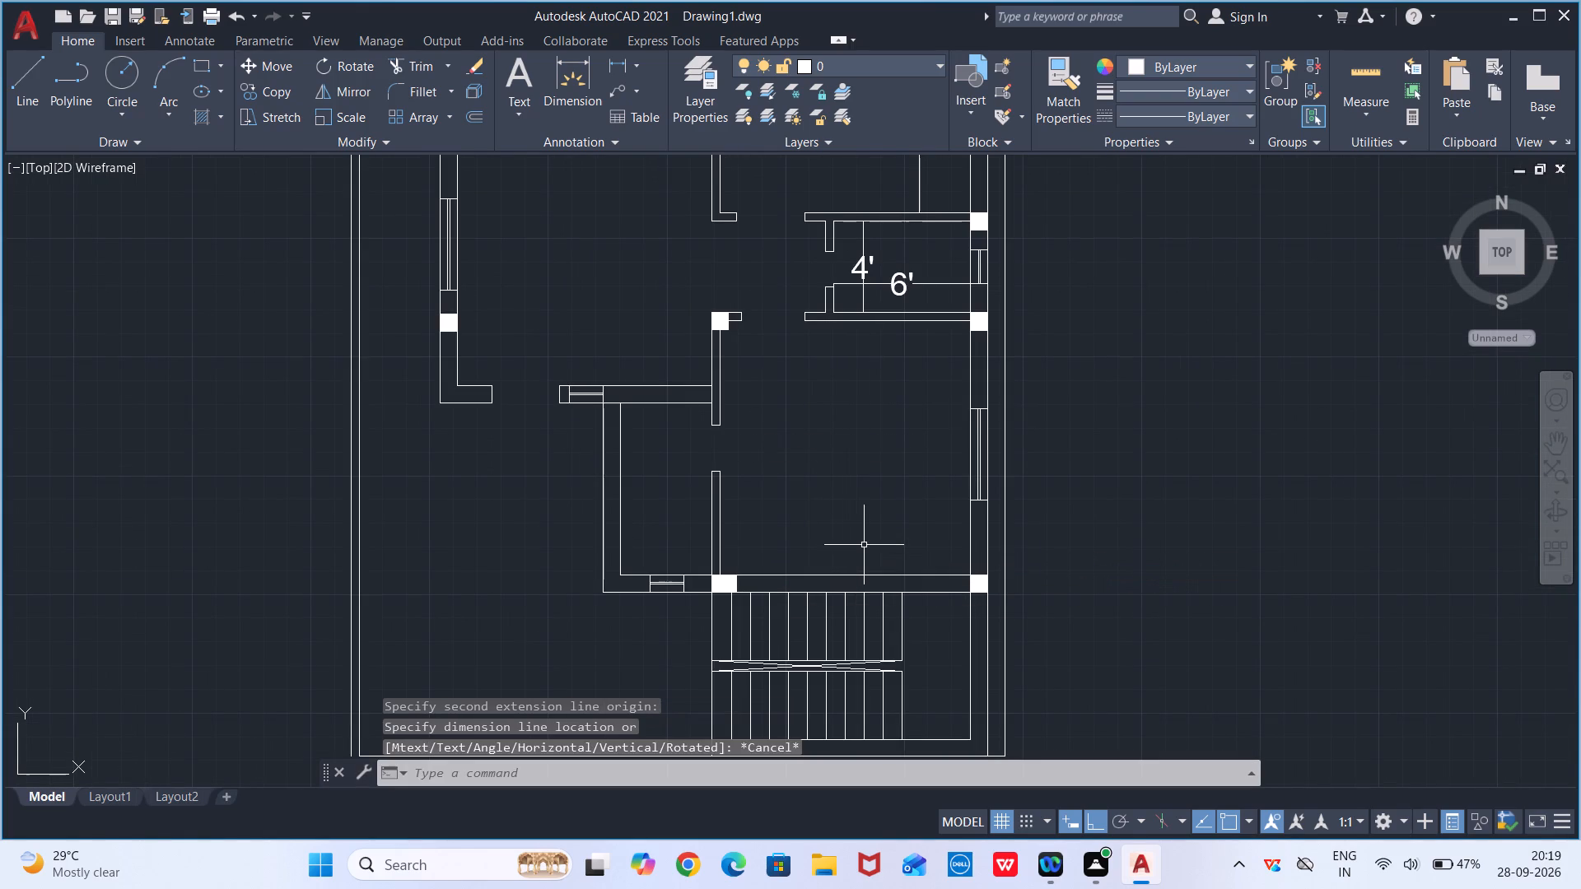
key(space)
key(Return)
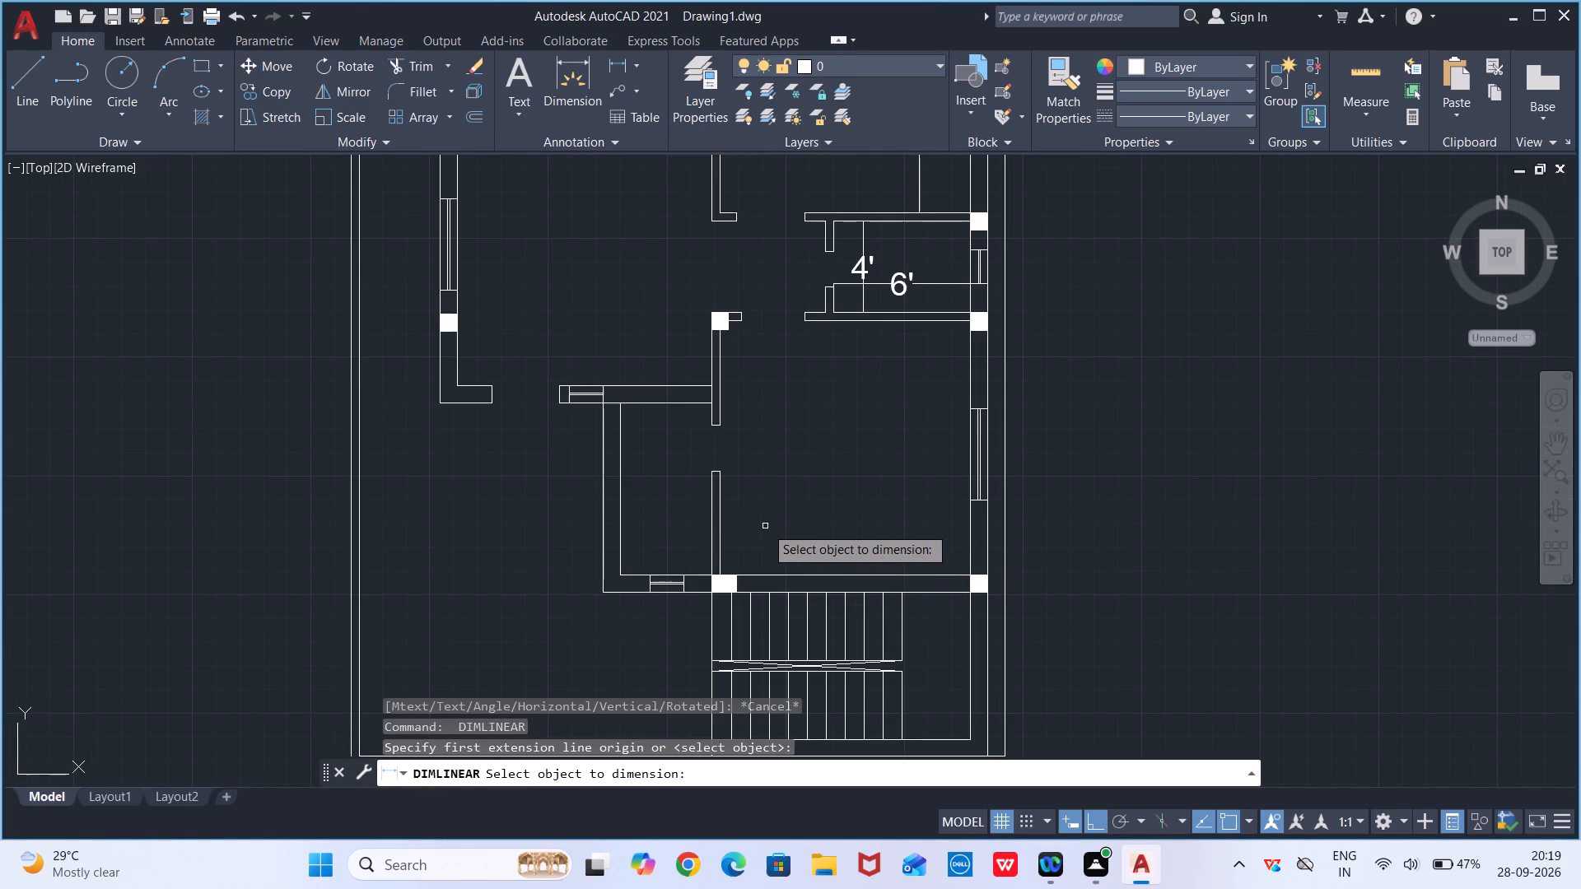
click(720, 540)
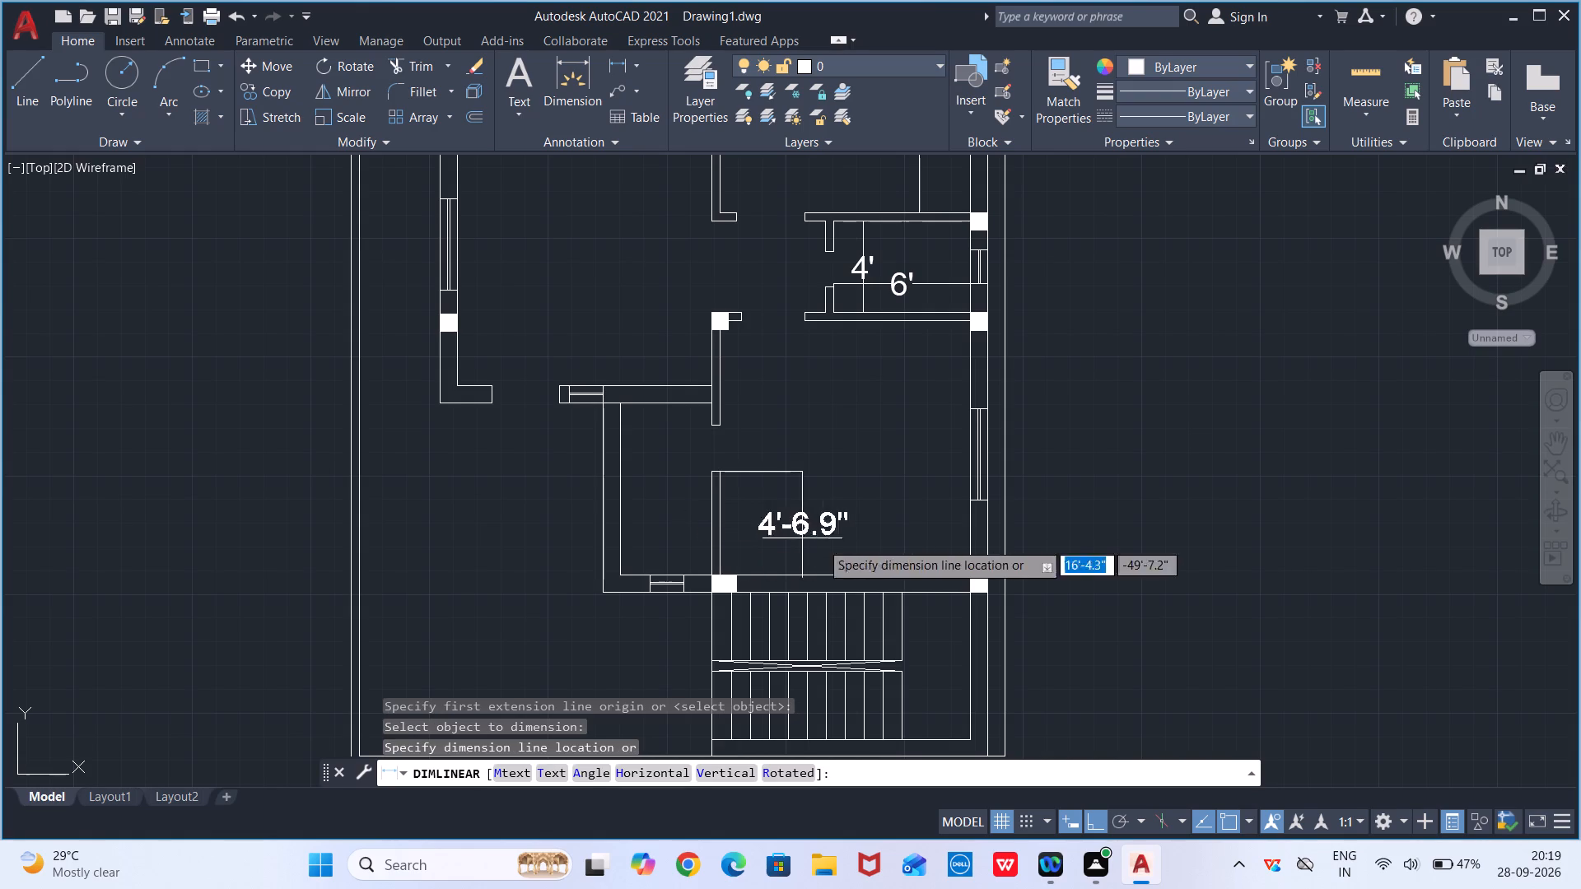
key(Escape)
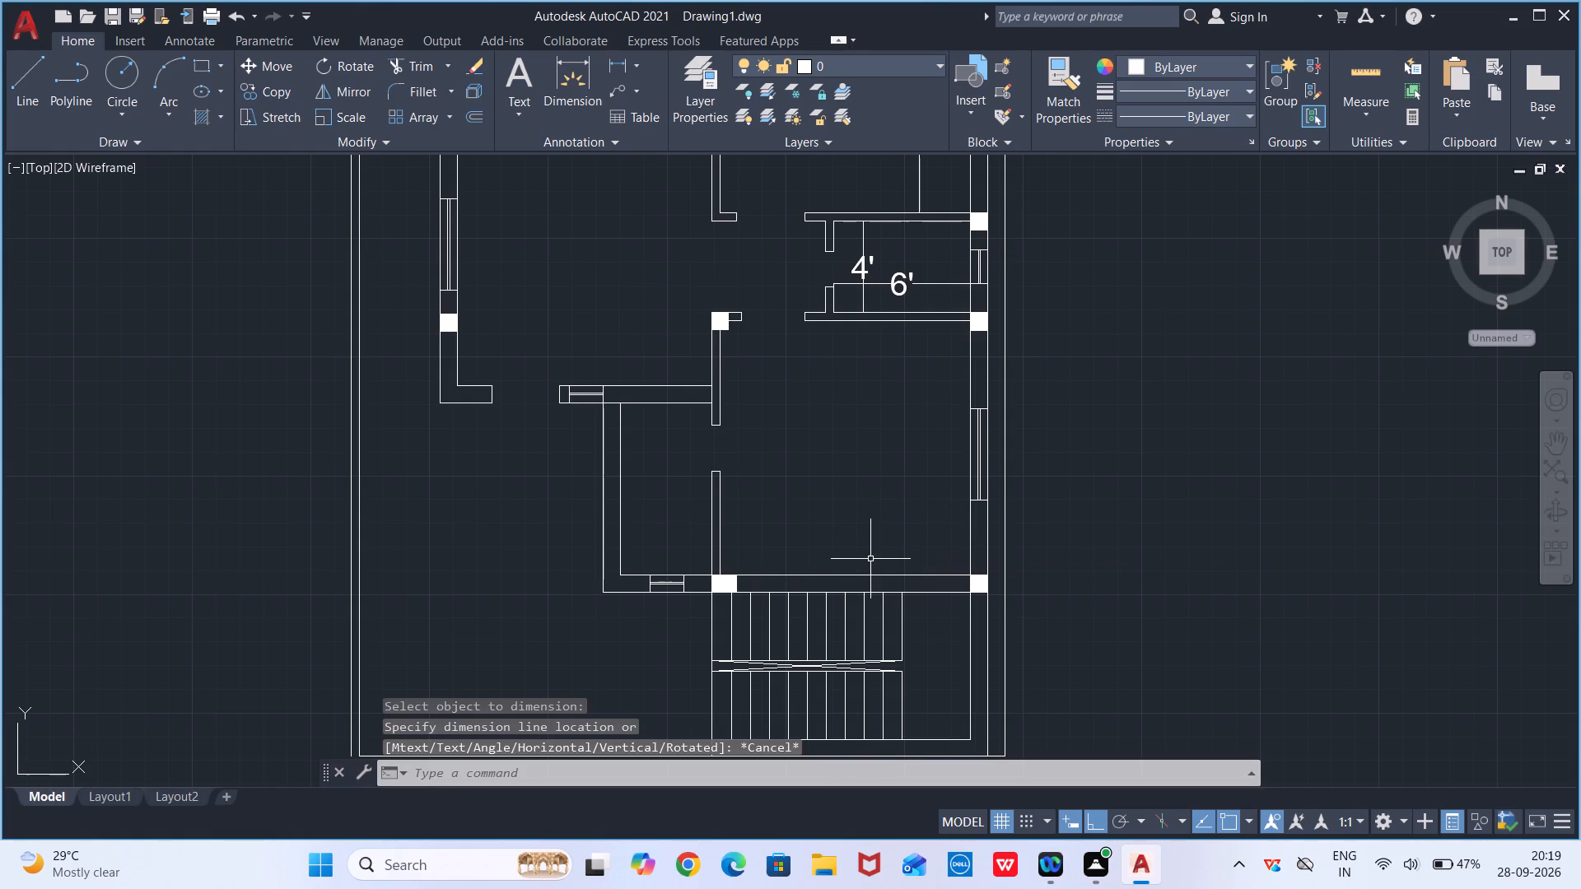
Dimension the lower-right room's width from its left partition to the right wall, with the dimension line above the lower wall.
text(dli)
key(Return)
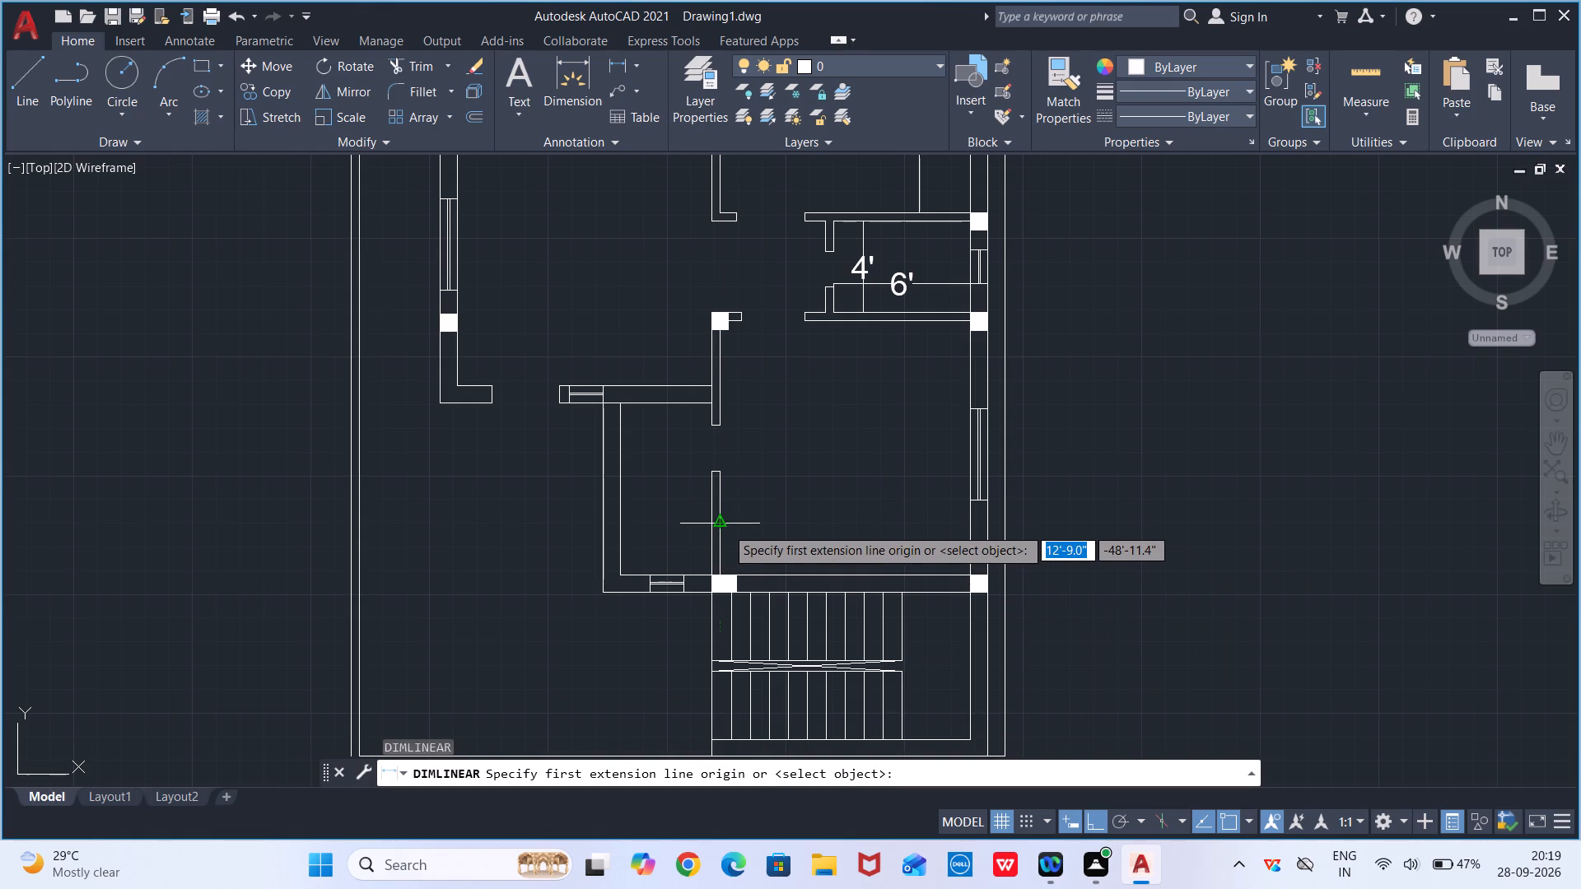
drag(722, 525, 732, 523)
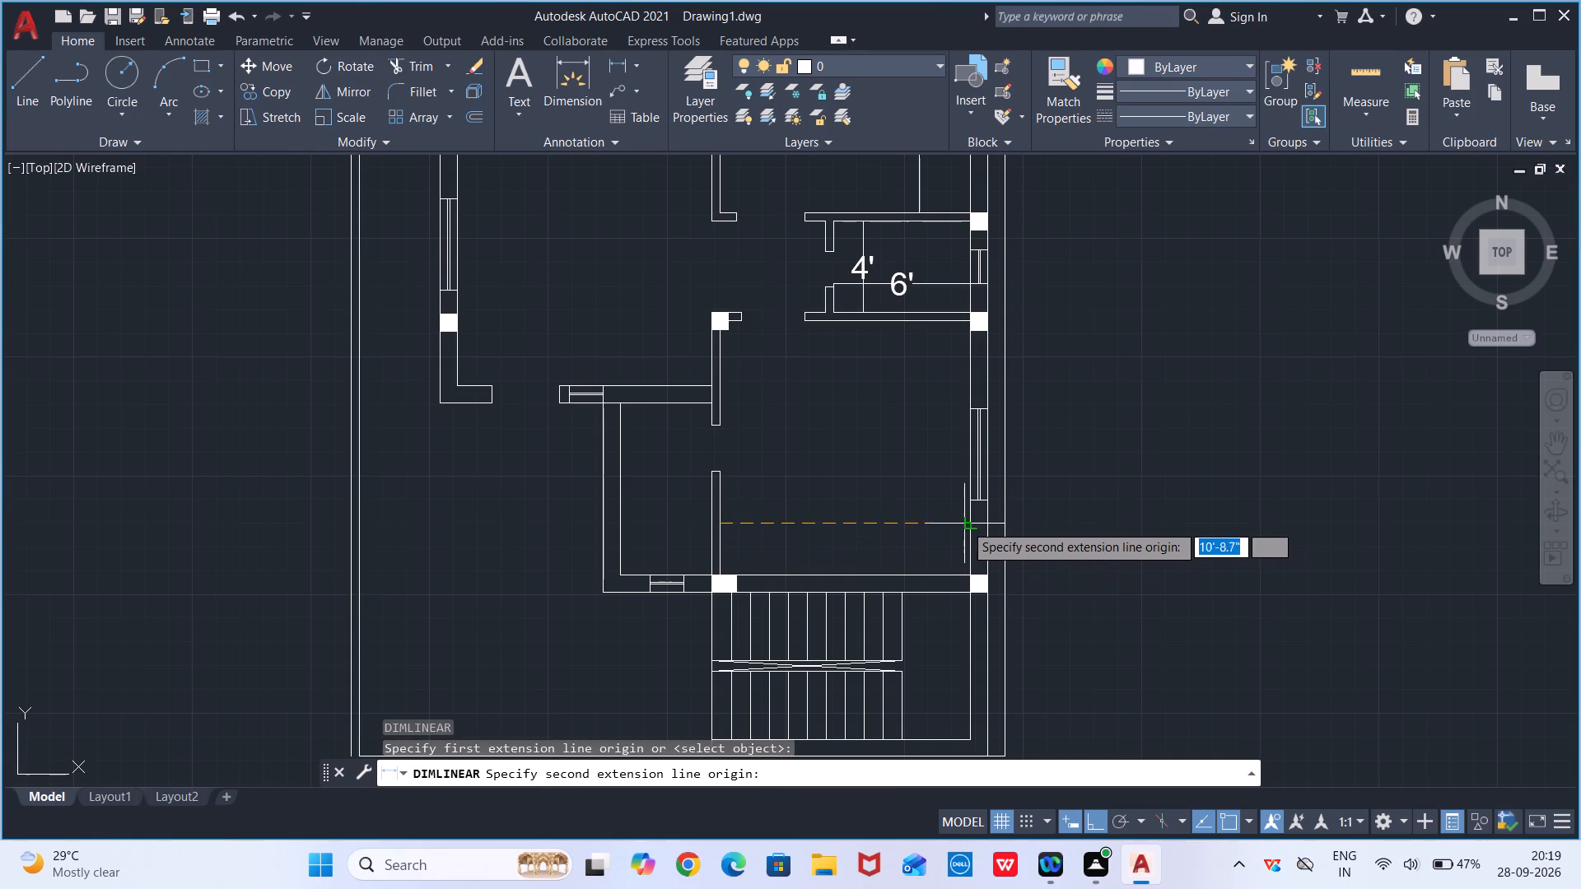
click(967, 517)
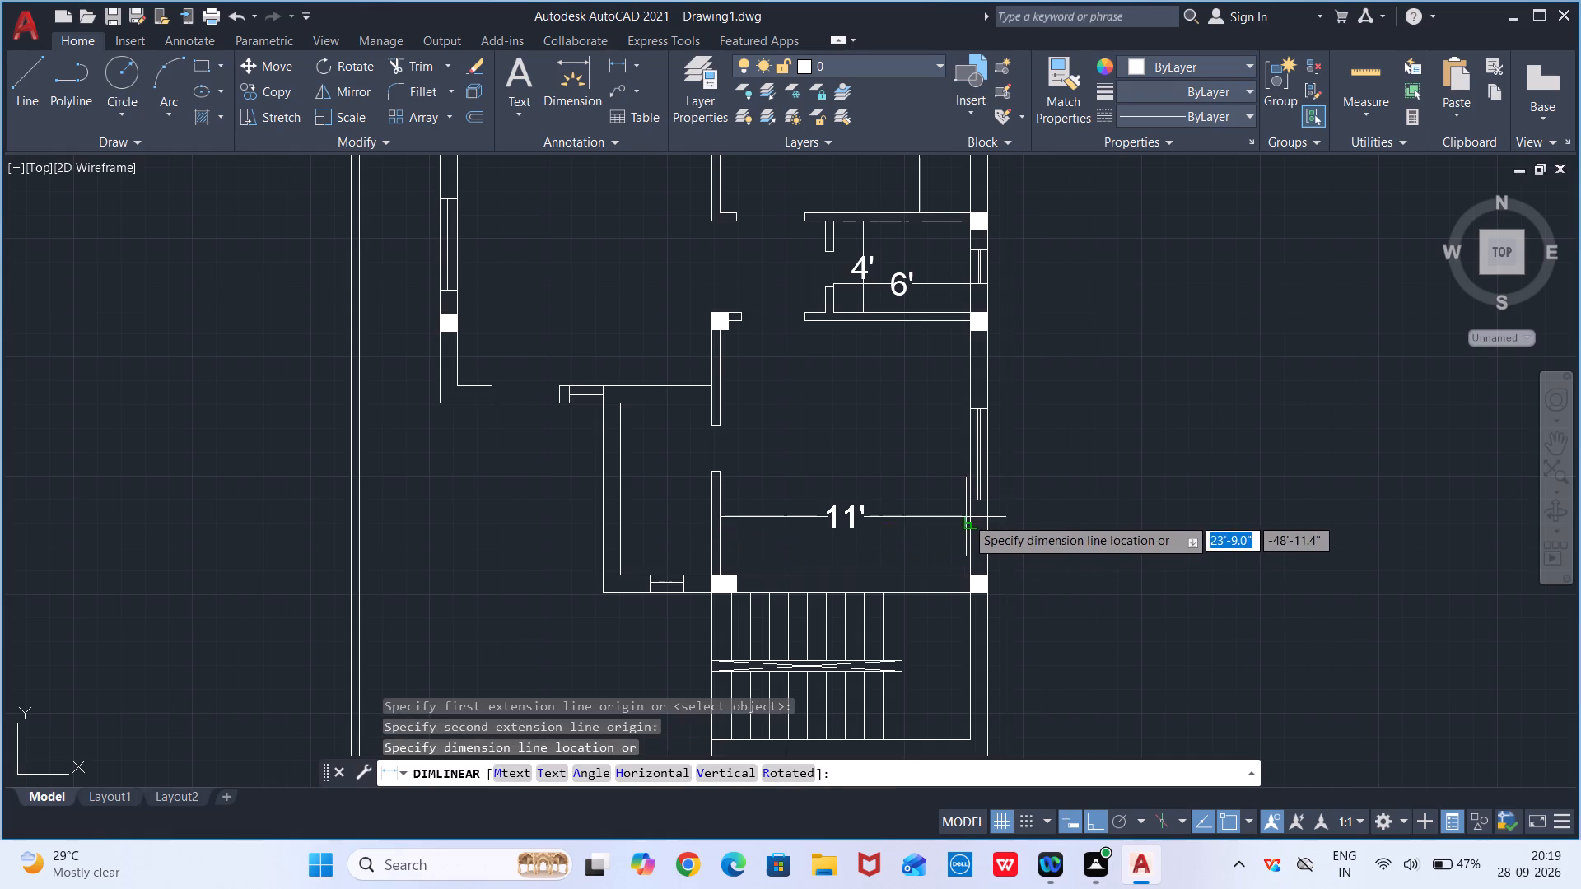
click(954, 521)
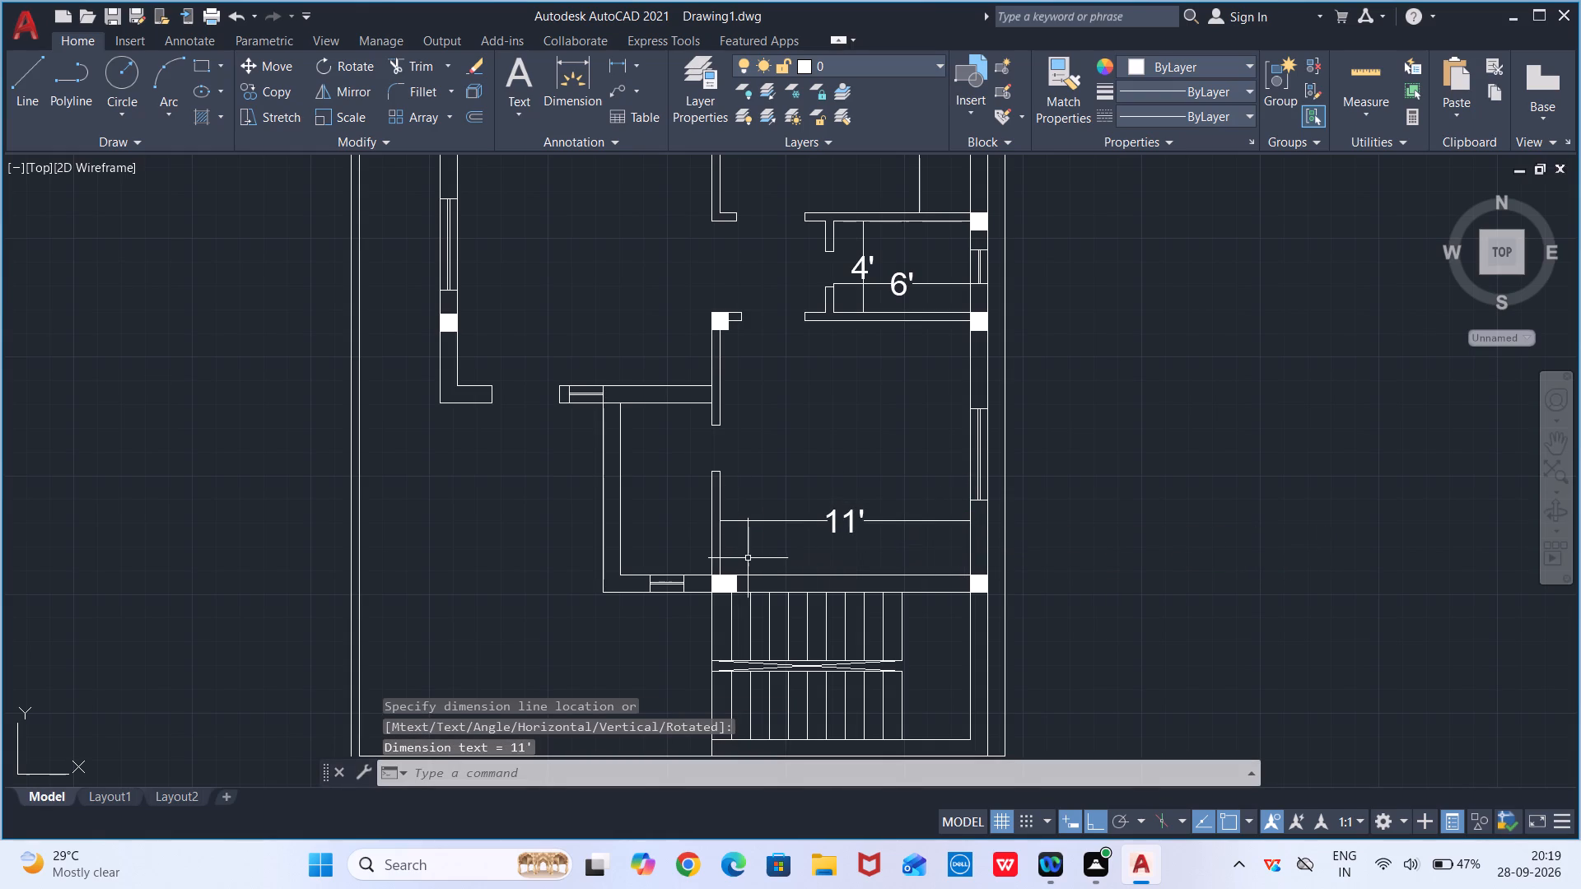
Dimension the stair landing's width from the end of the upper flight to the right wall line.
key(space)
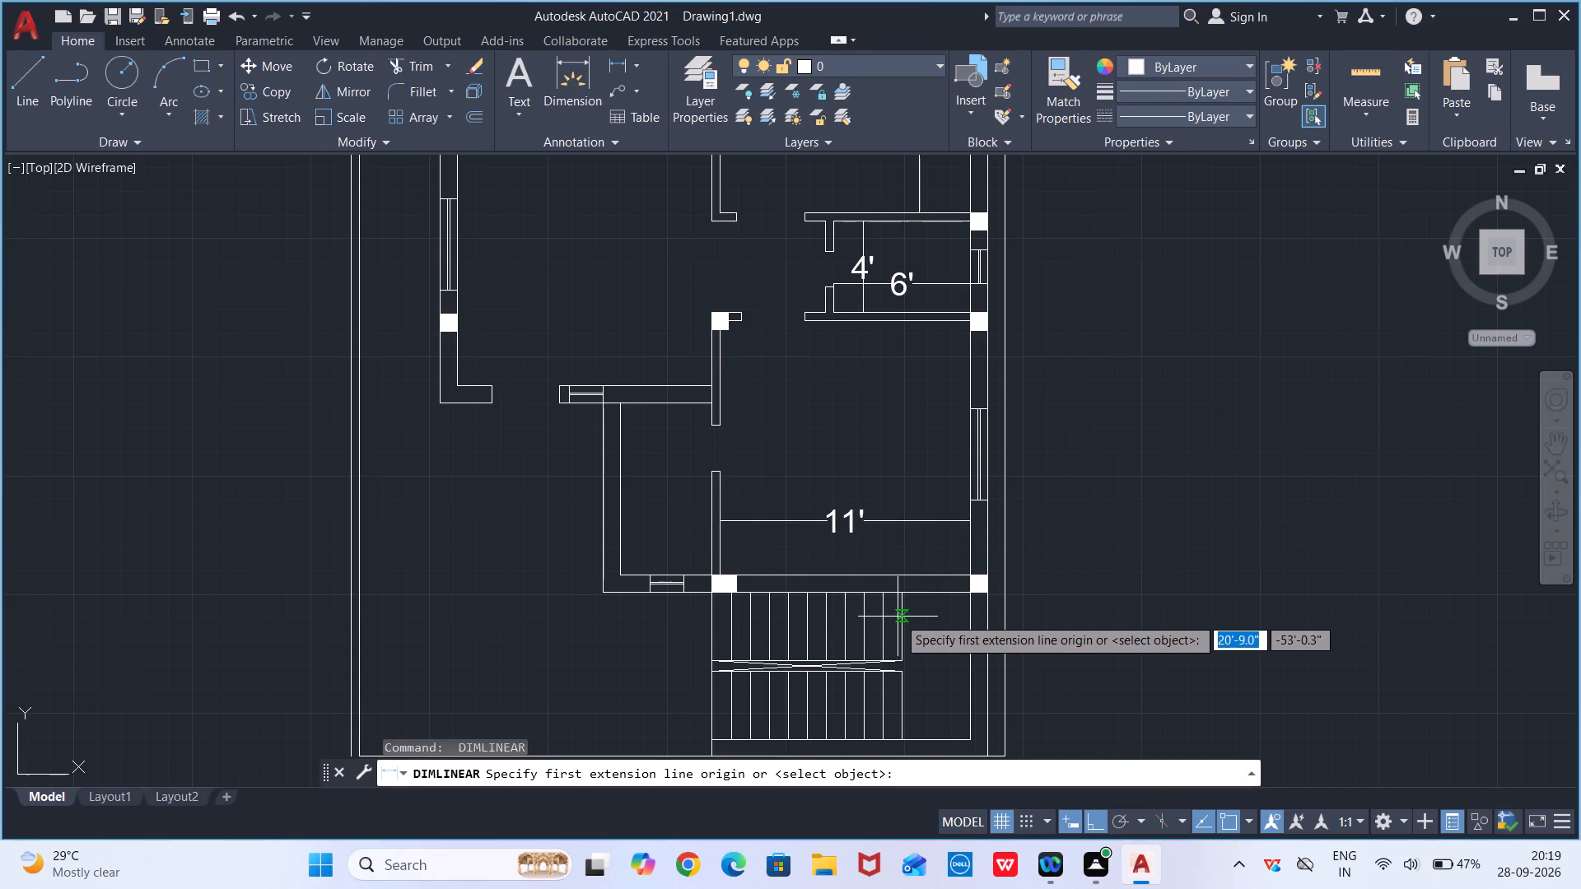
click(903, 625)
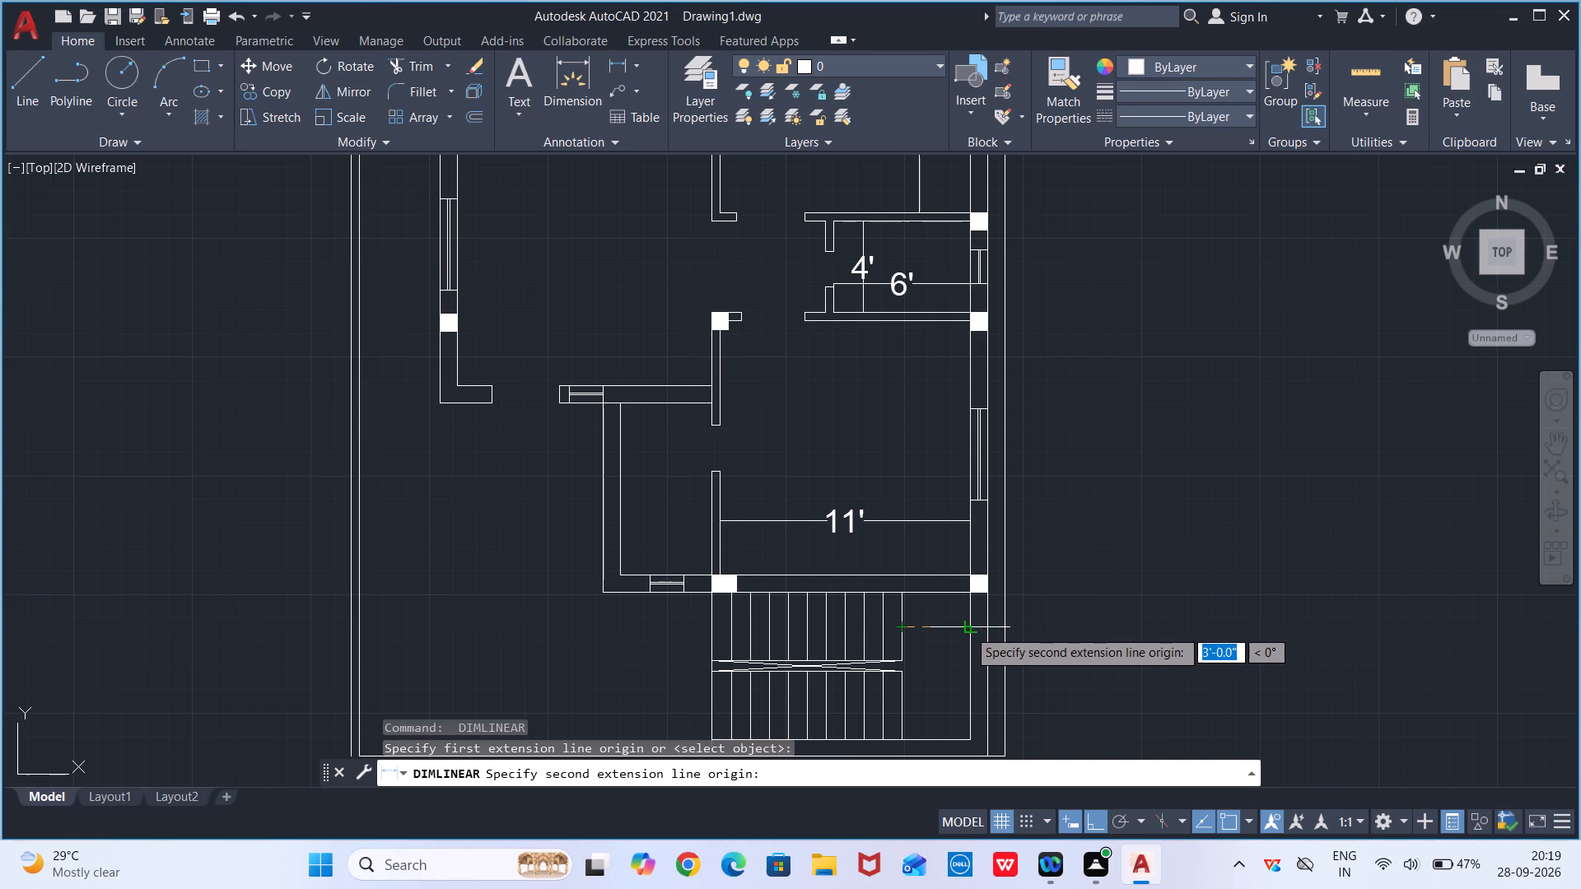
click(969, 629)
click(970, 628)
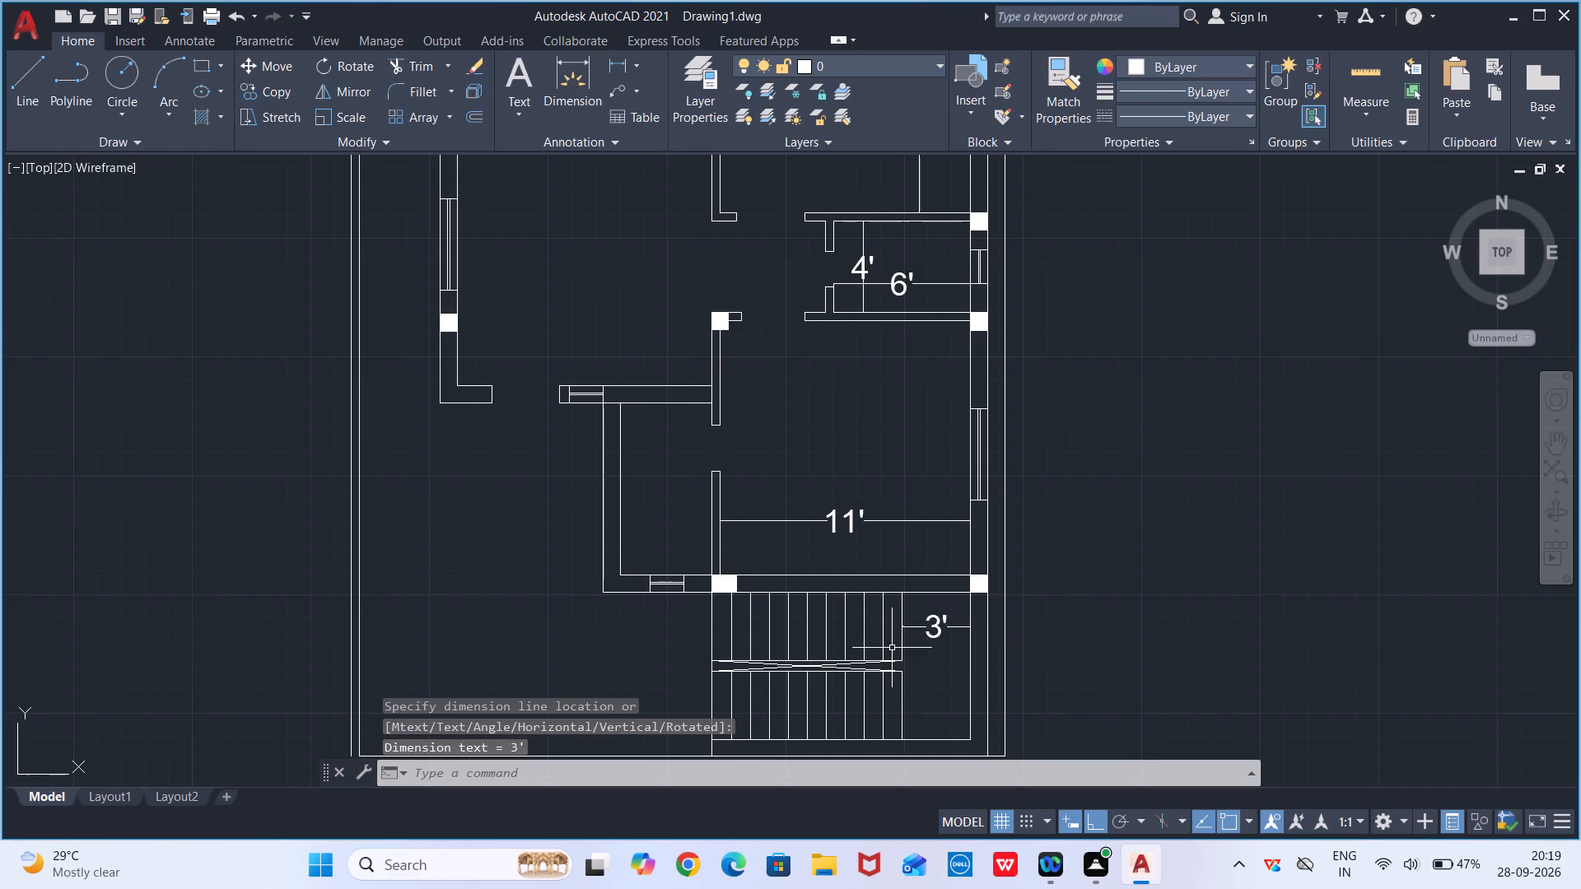
Dimension the upper stair flight's width at its left end, with the dimension line just outside the flight.
key(space)
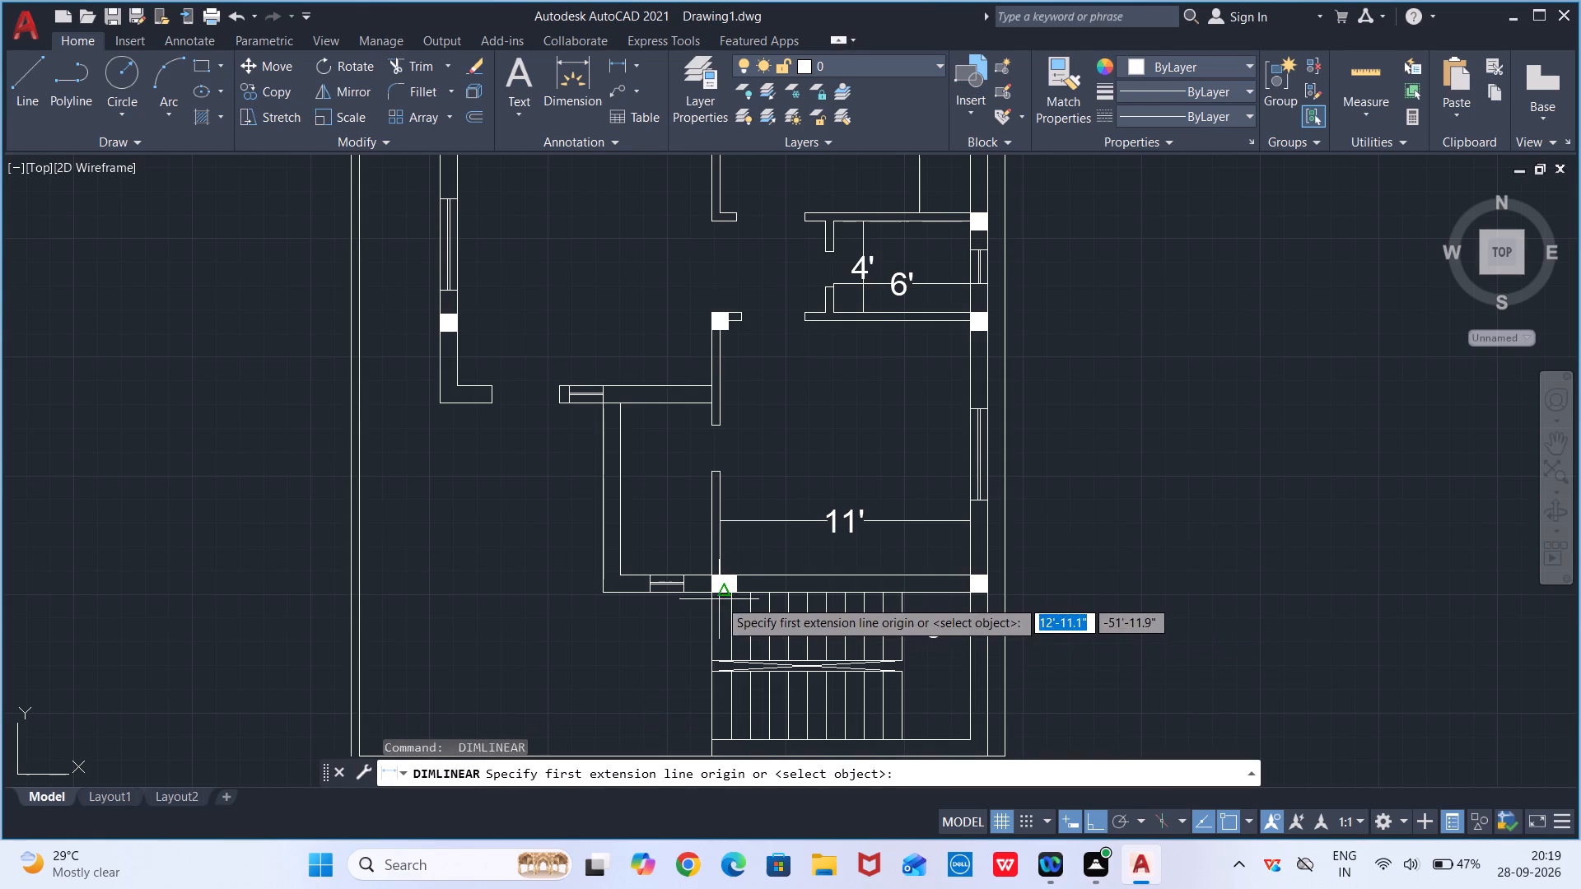
click(707, 592)
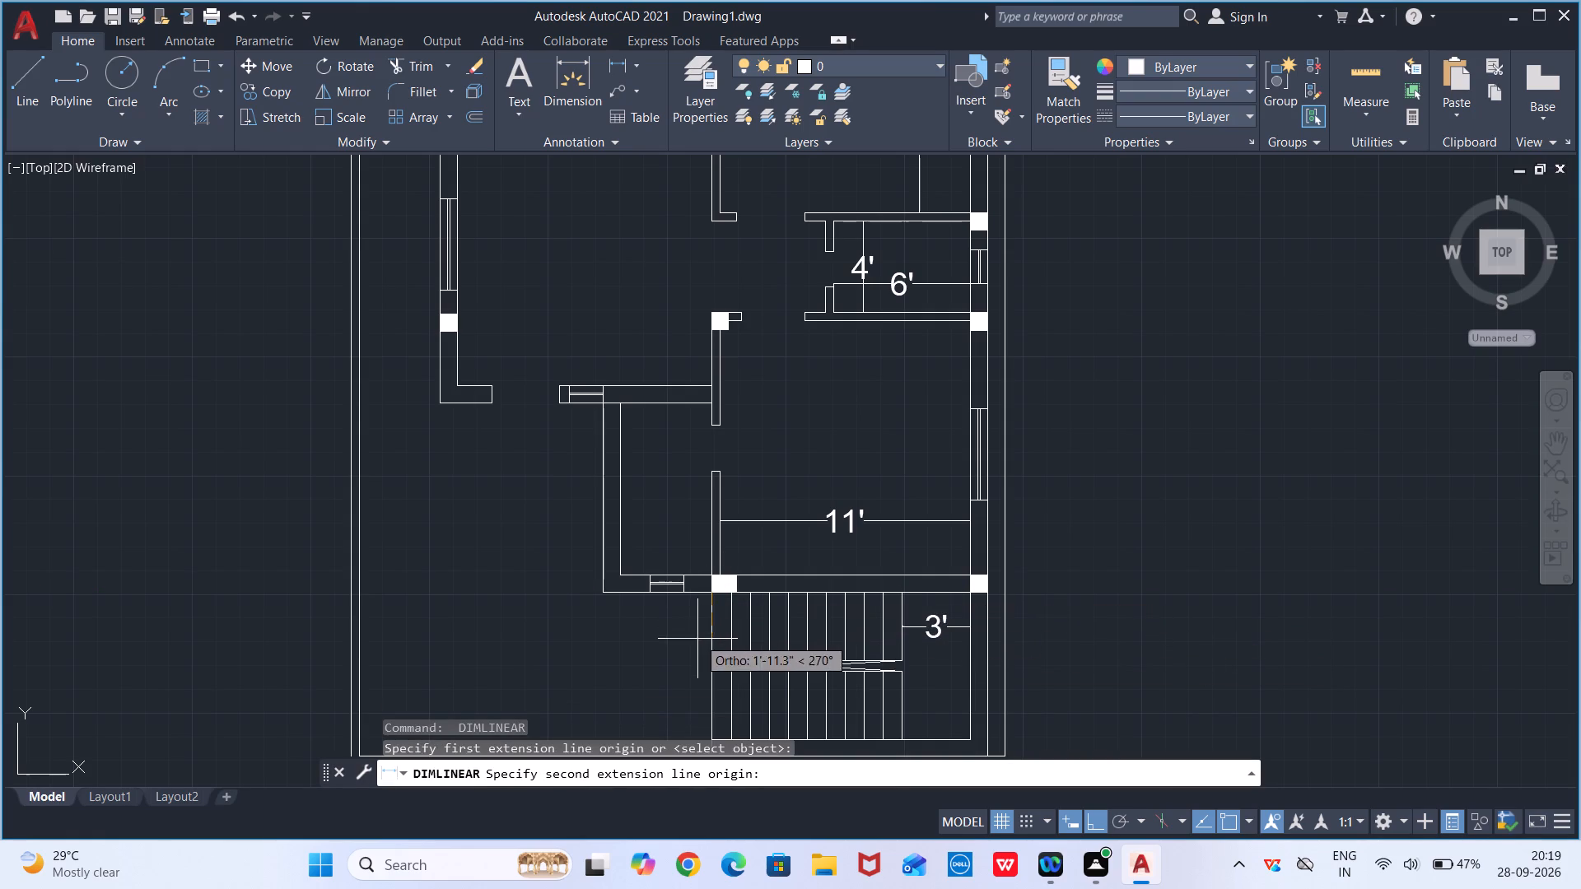
click(713, 656)
click(680, 642)
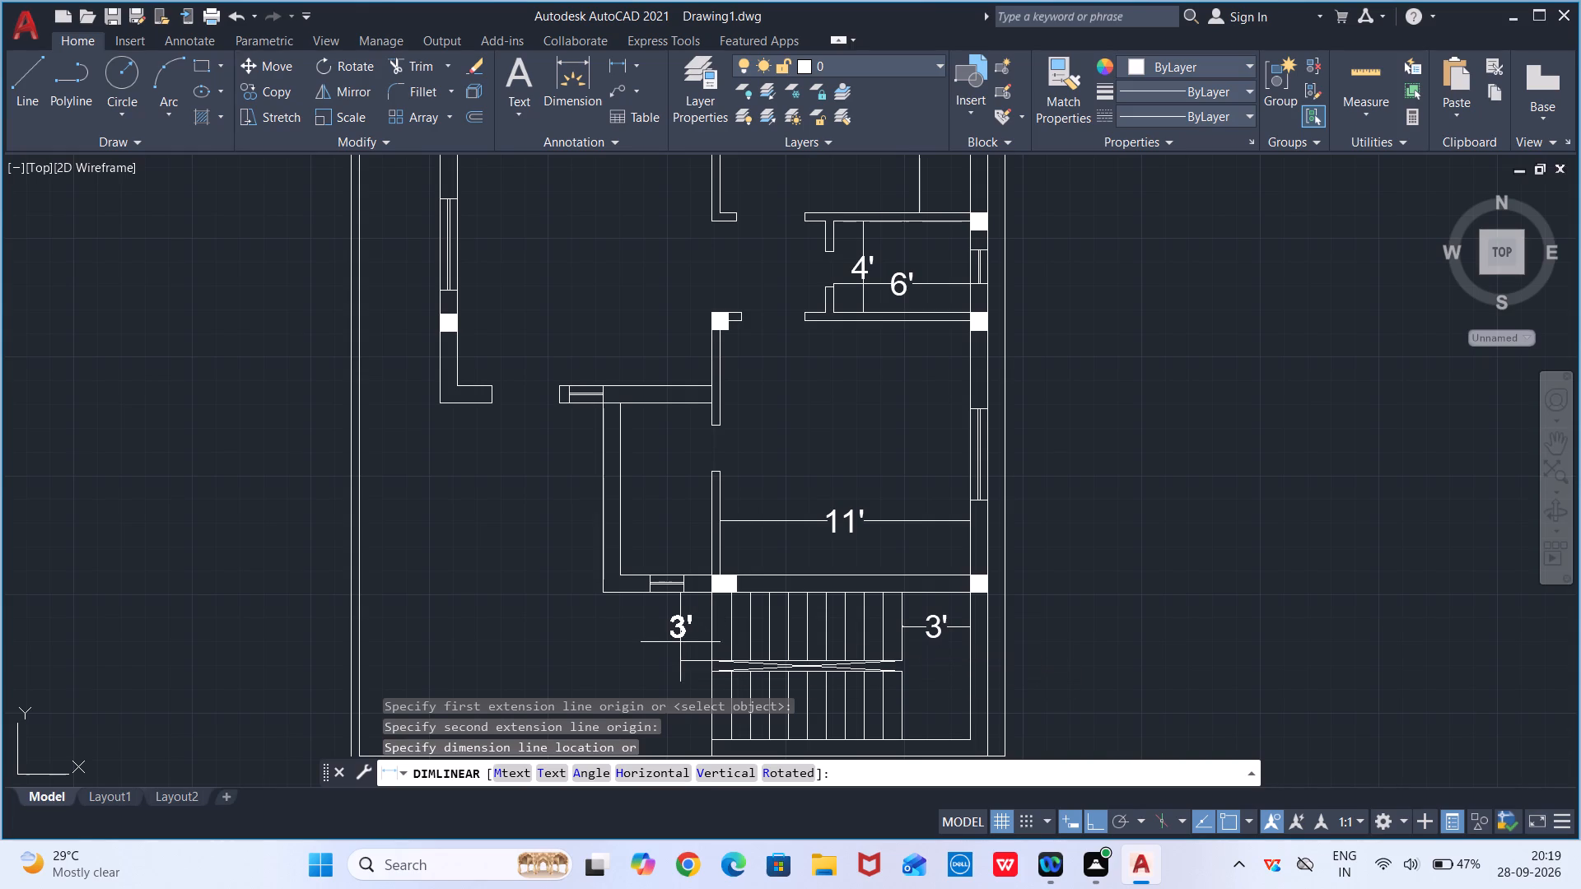
Dimension the lower stair flight's width at its left end, with the dimension line in line with the upper flight's dimension.
key(space)
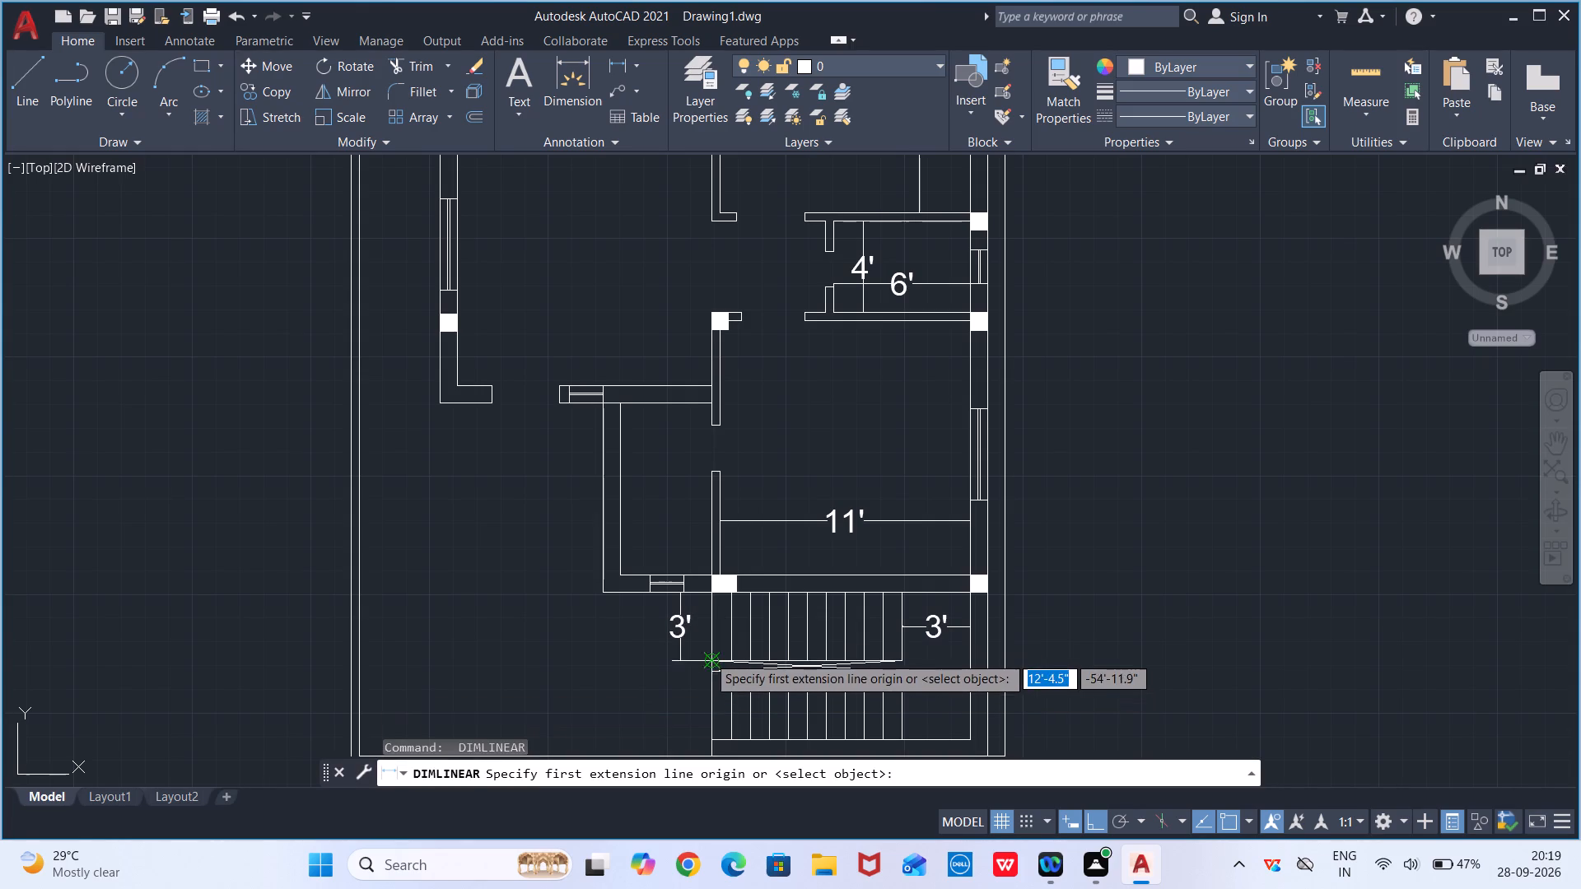
click(711, 674)
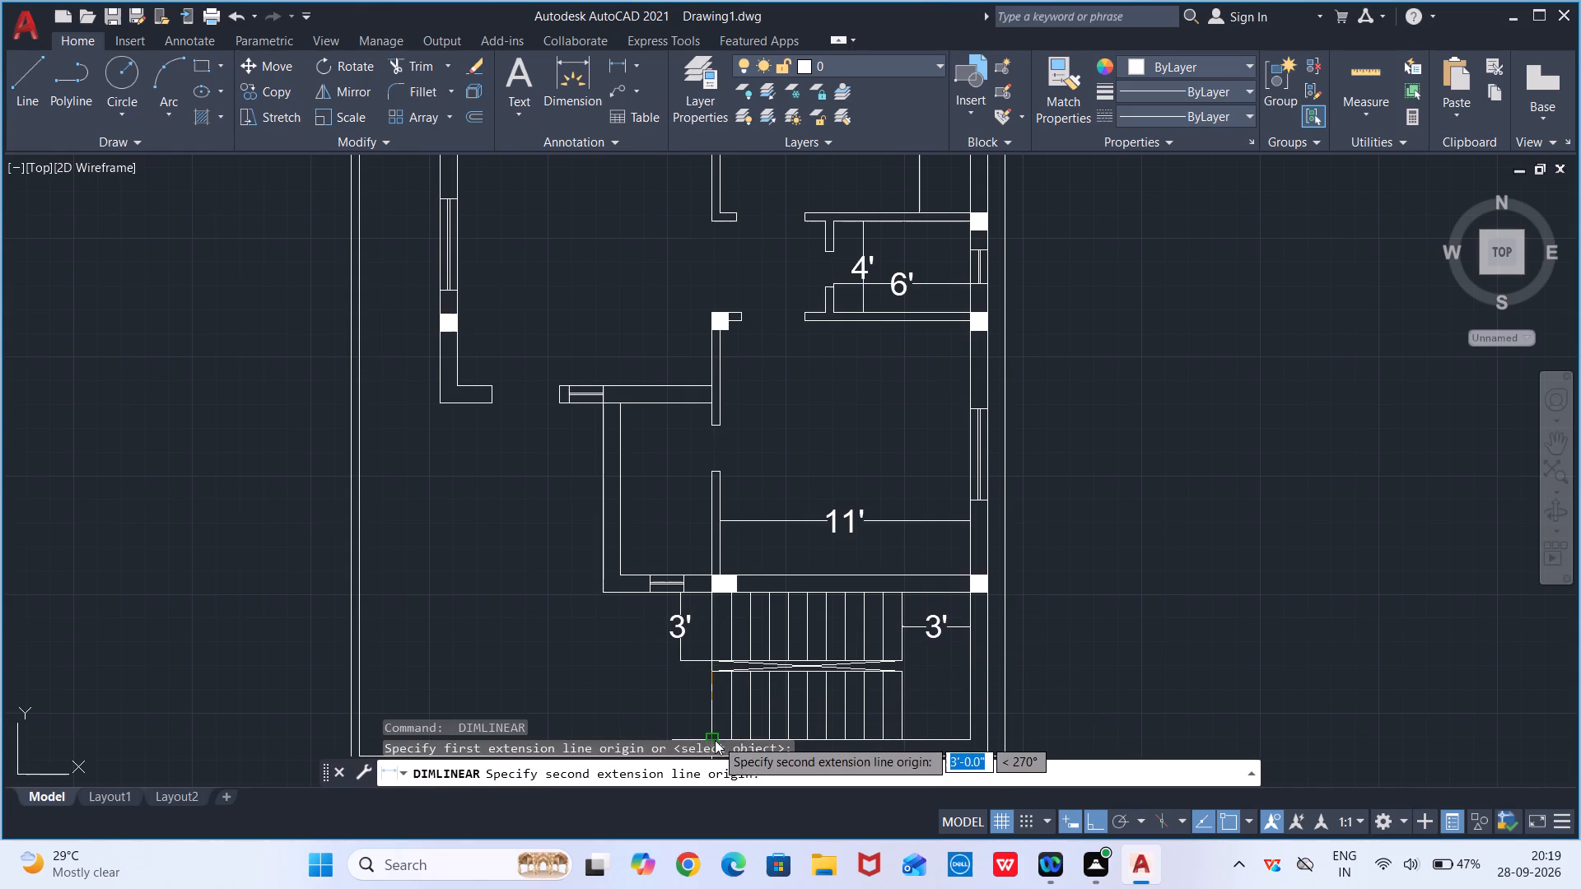
click(715, 740)
middle_drag(697, 695, 724, 584)
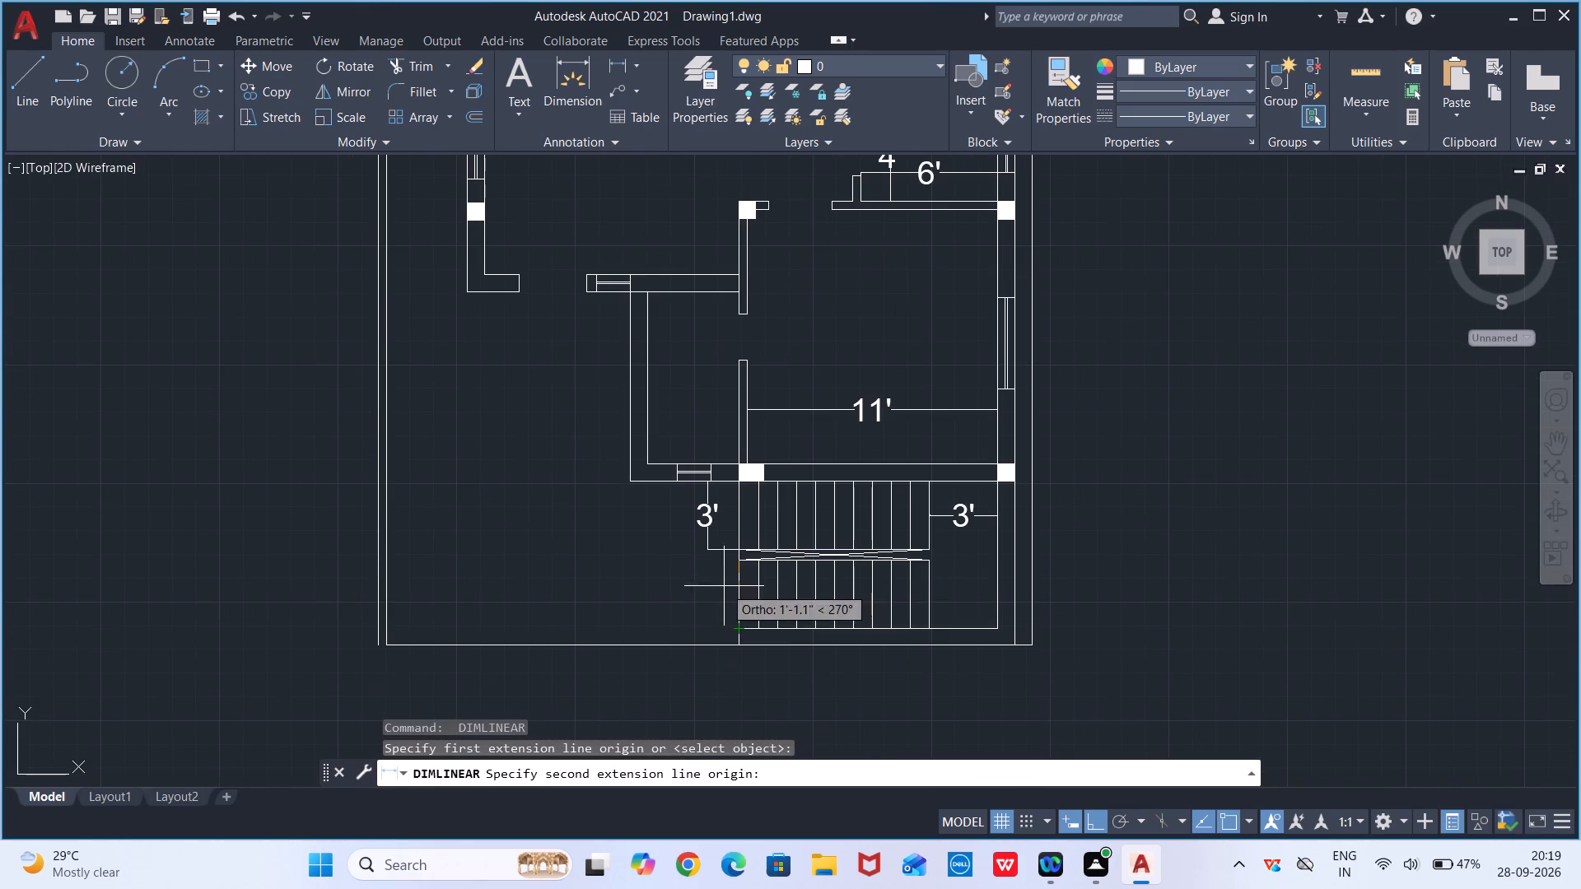
click(742, 626)
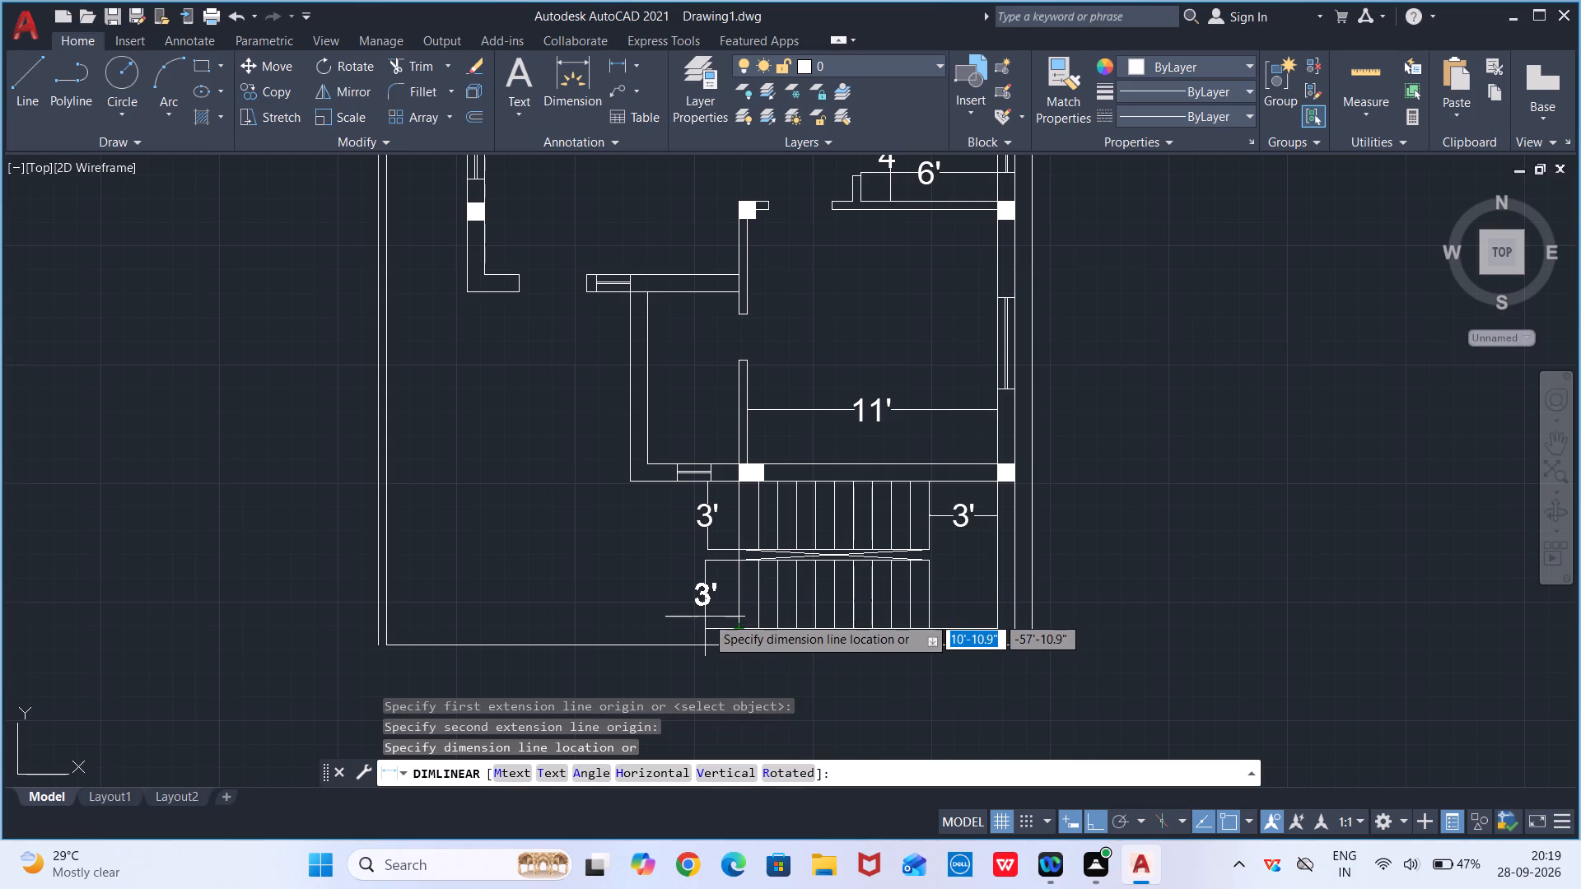
click(707, 613)
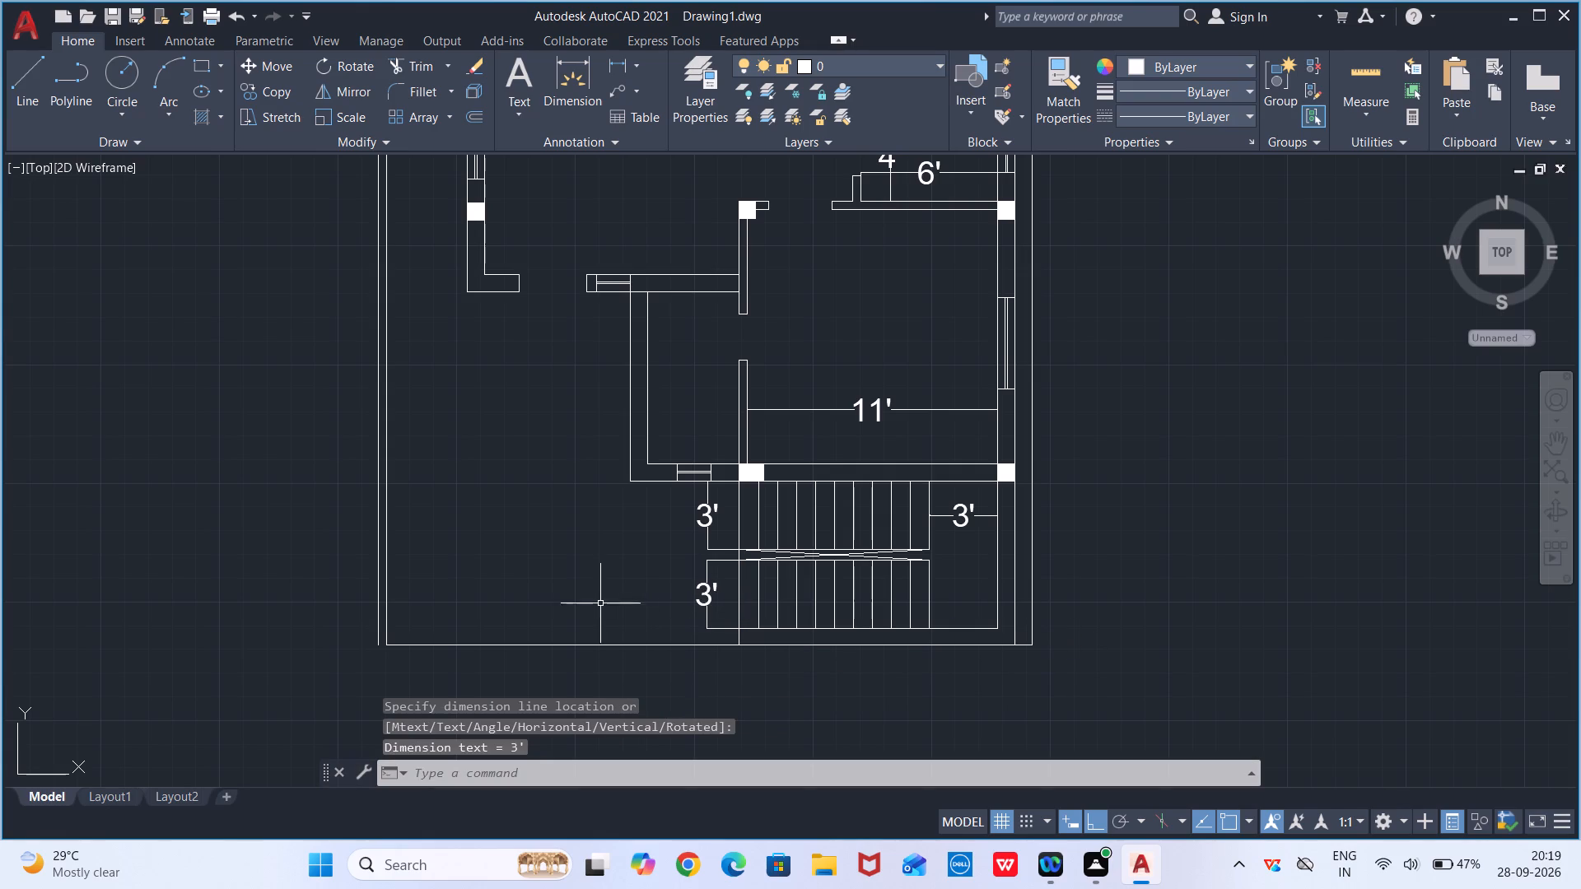
Dimension the width of the narrow room above the stairs from its left wall to the partition beside the lower-right room.
middle_drag(595, 580, 618, 663)
key(space)
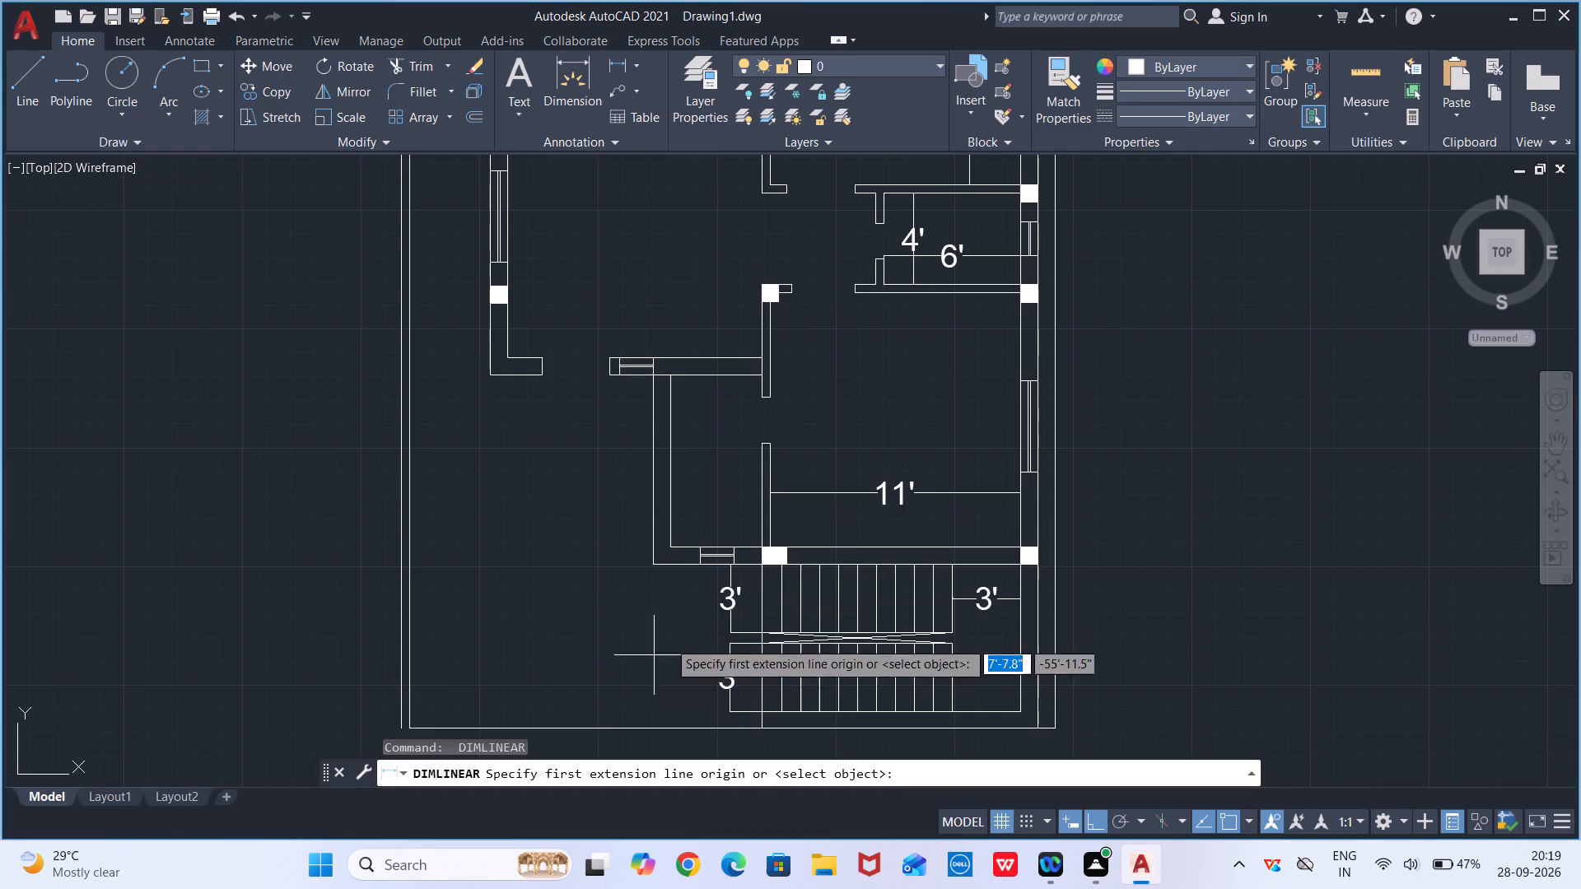
click(669, 499)
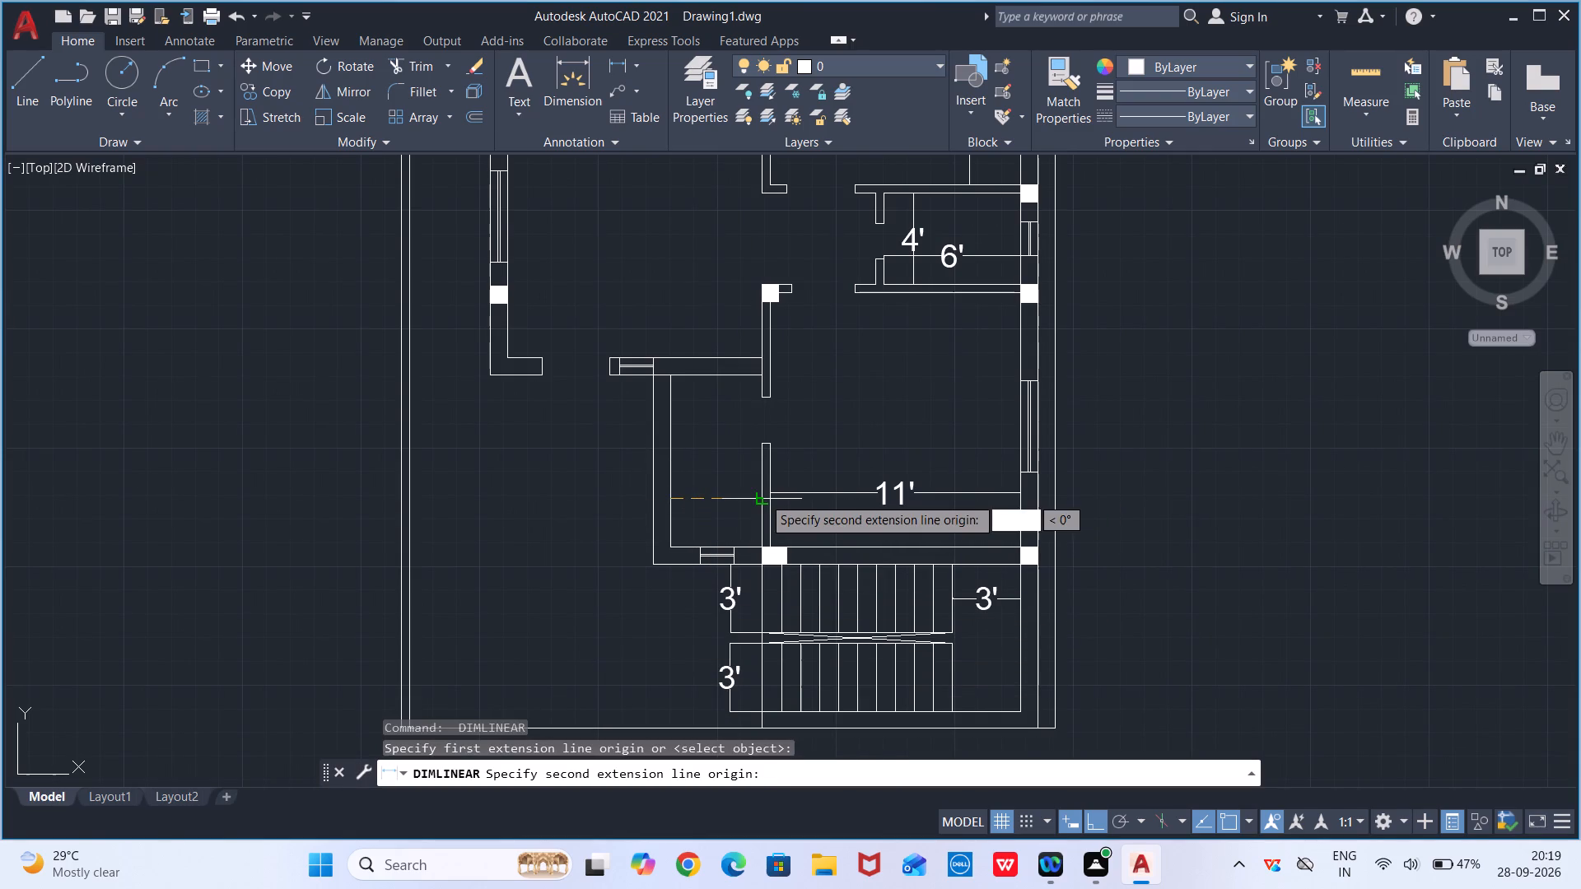
click(763, 493)
click(753, 496)
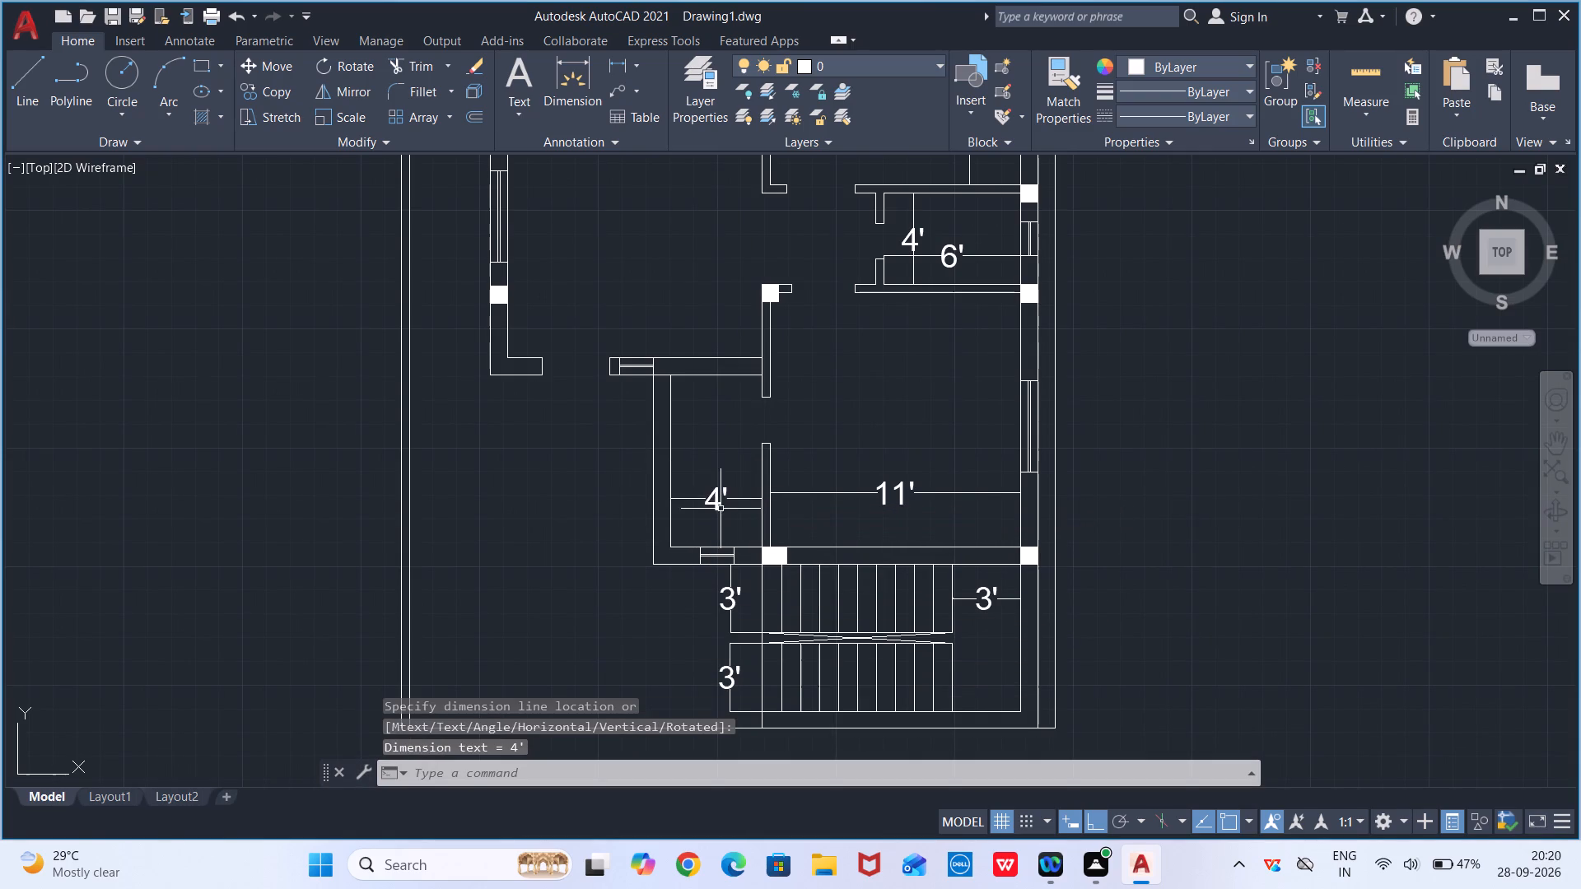
Dimension the narrow room's depth between the inner faces of its upper and lower walls, with the dimension line through the room's middle.
key(space)
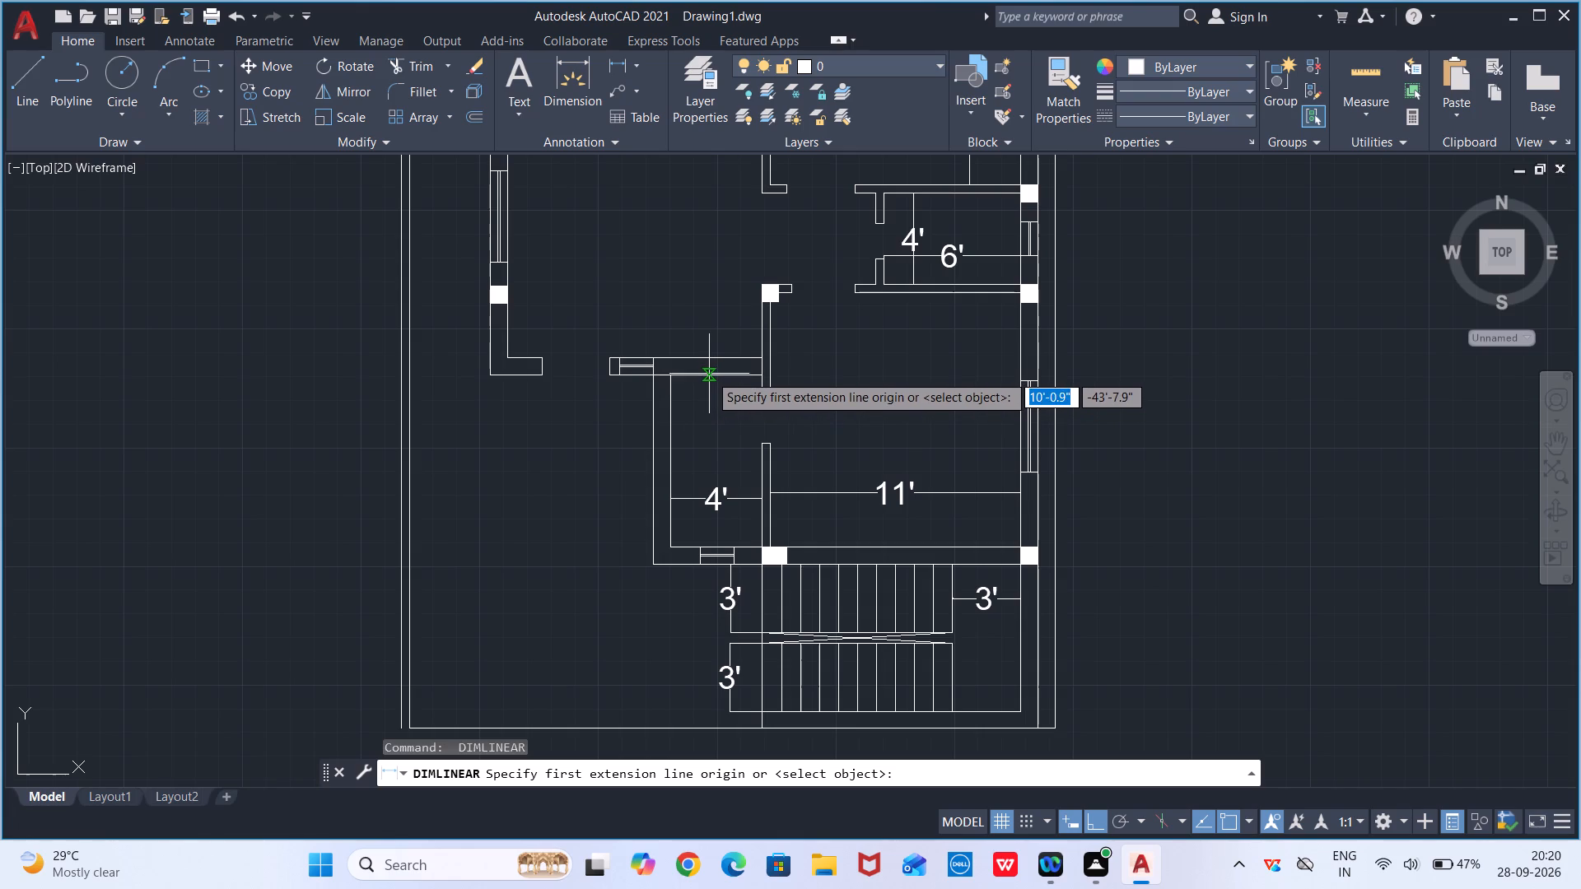
click(709, 374)
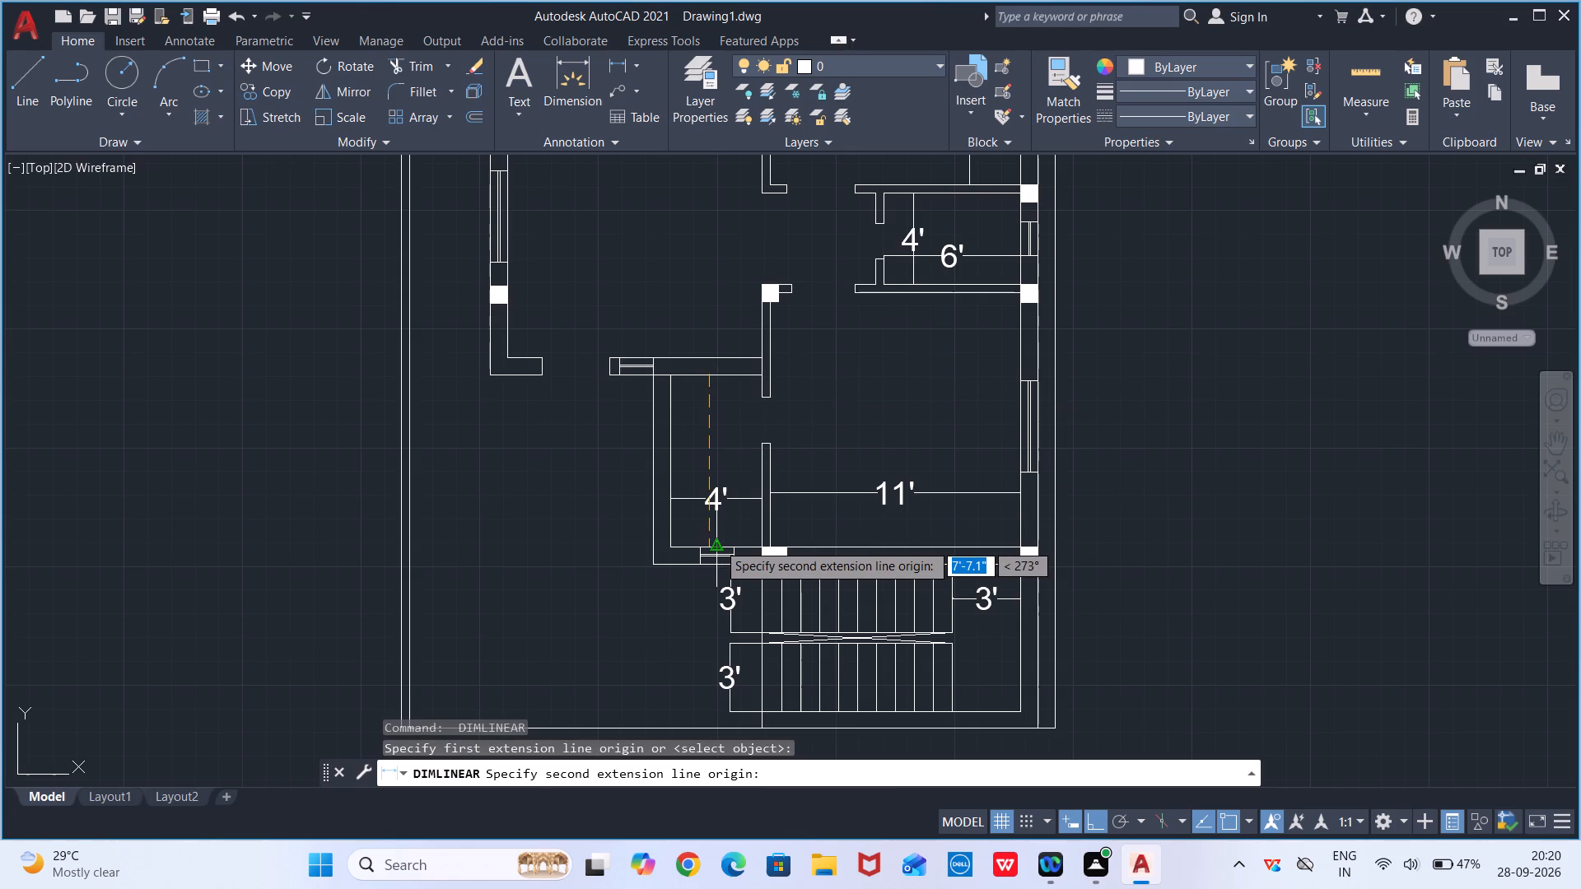
click(717, 542)
click(721, 540)
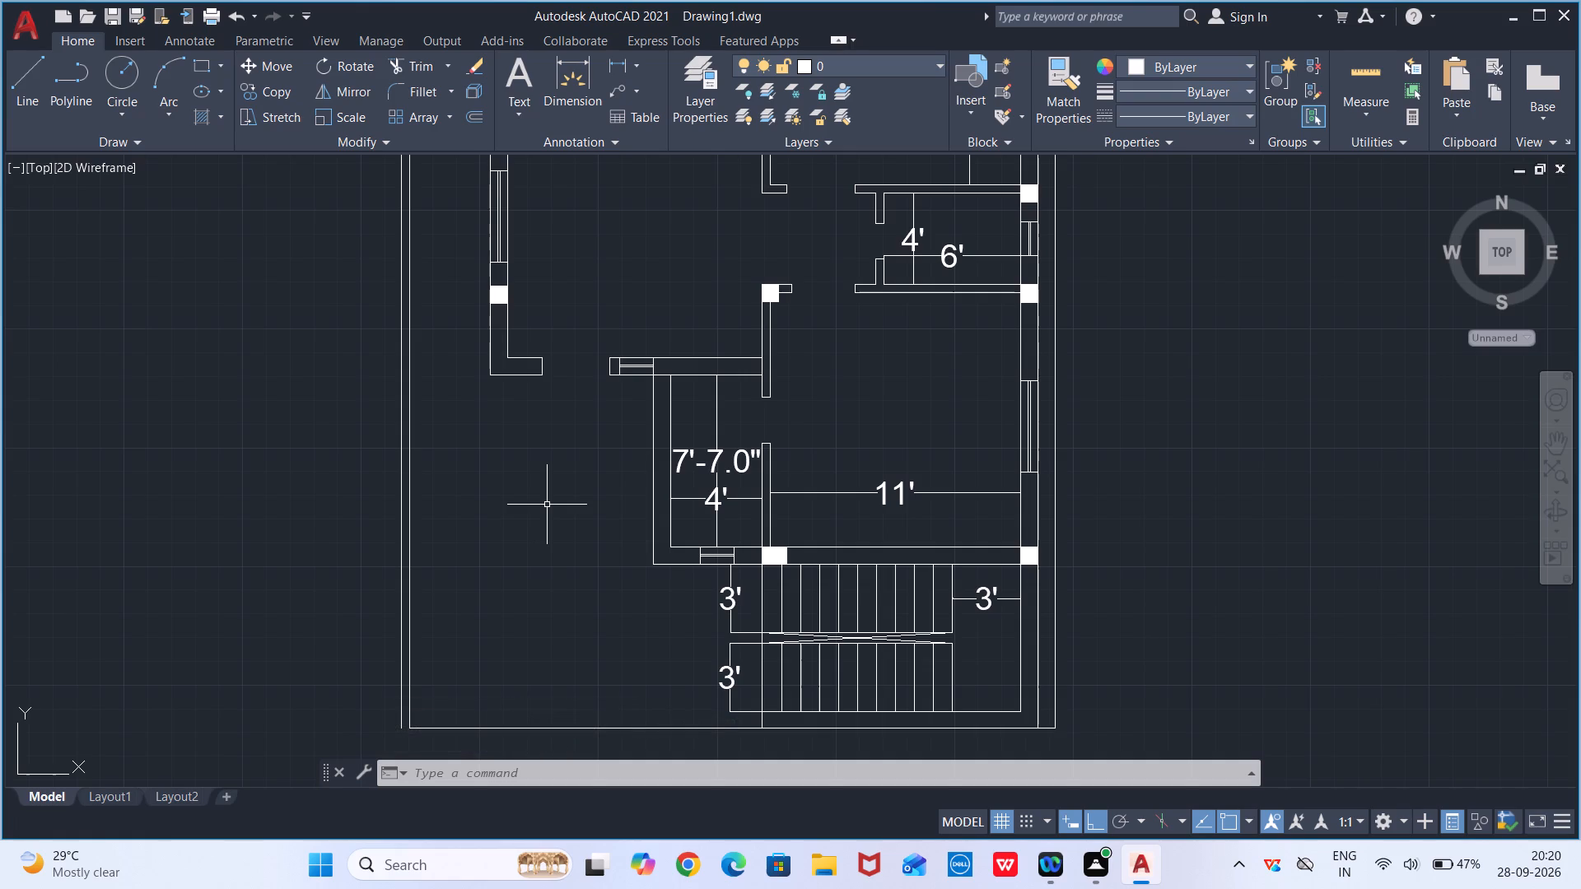
Dimension the outer face of the narrow room's left wall down to its lower corner, with the dimension line outside the wall.
key(space)
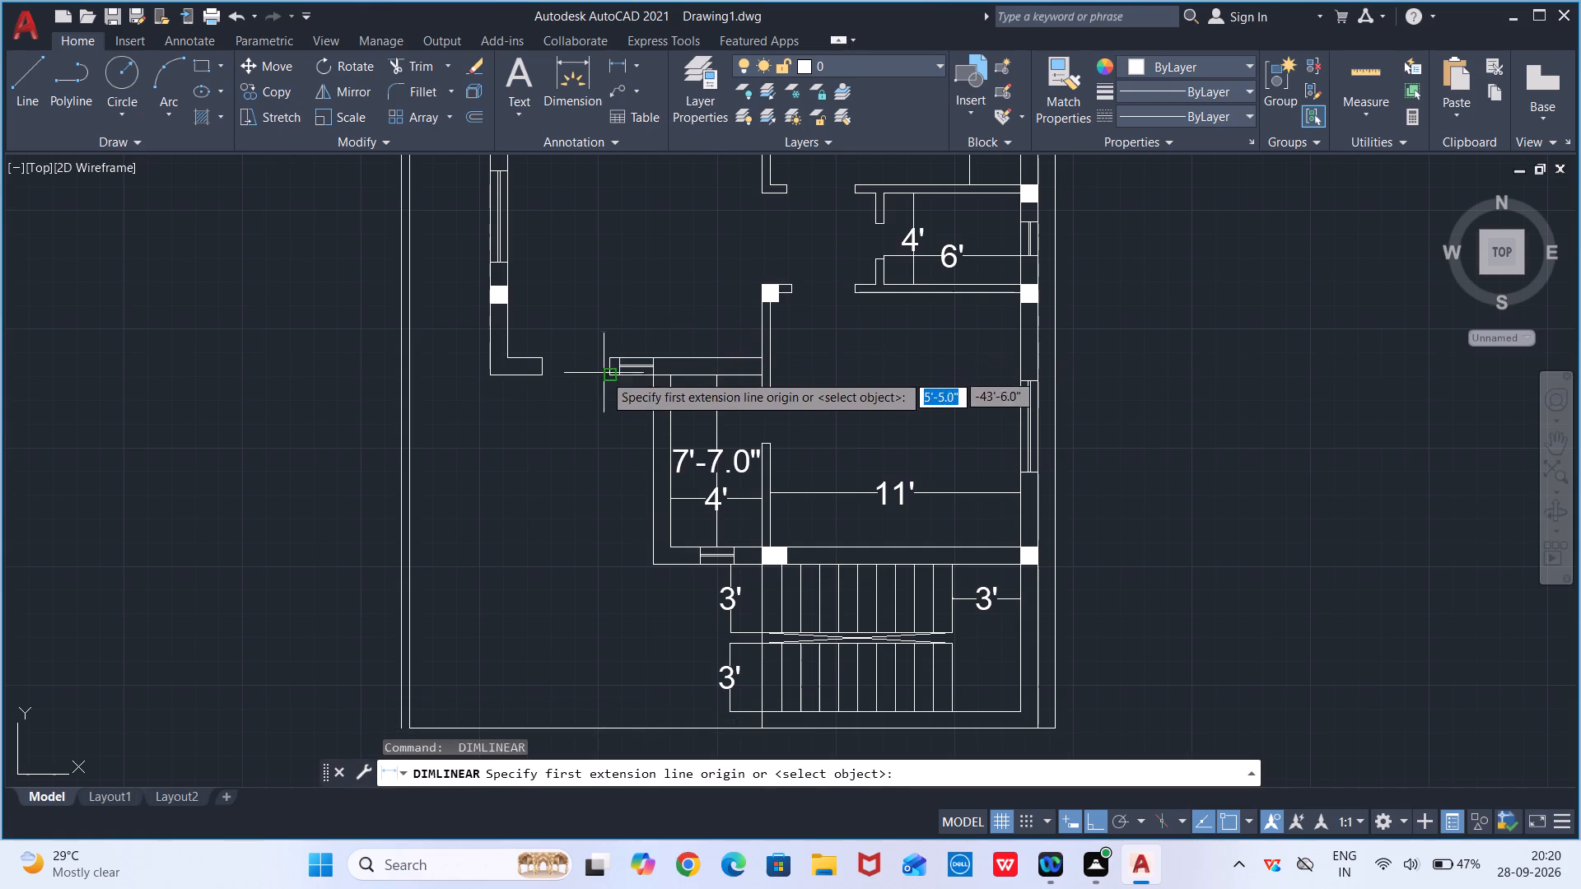
click(652, 375)
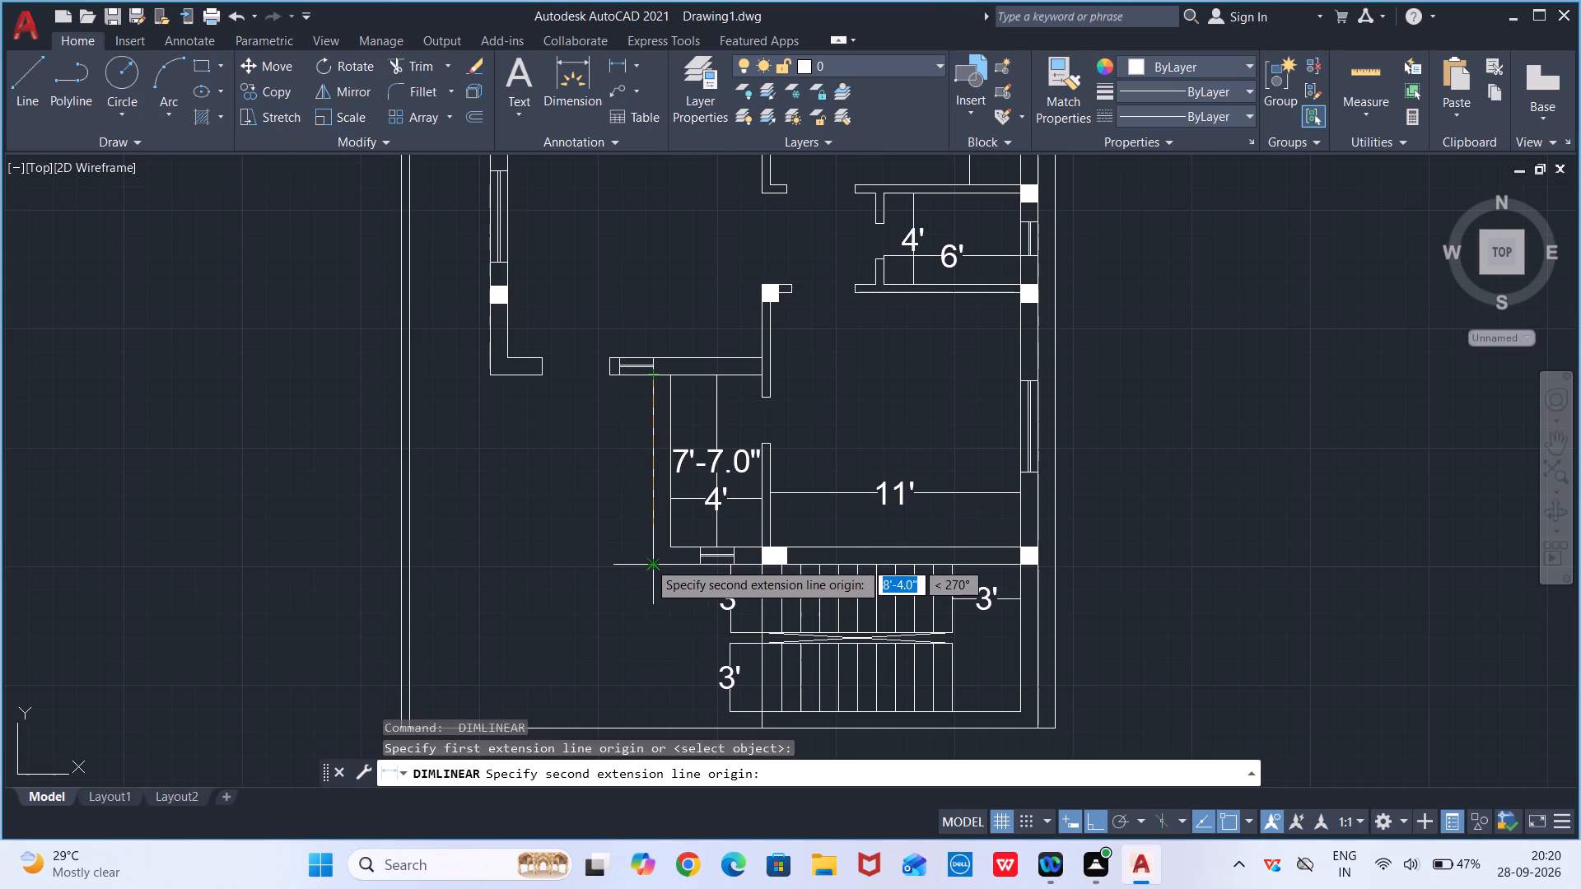
click(647, 561)
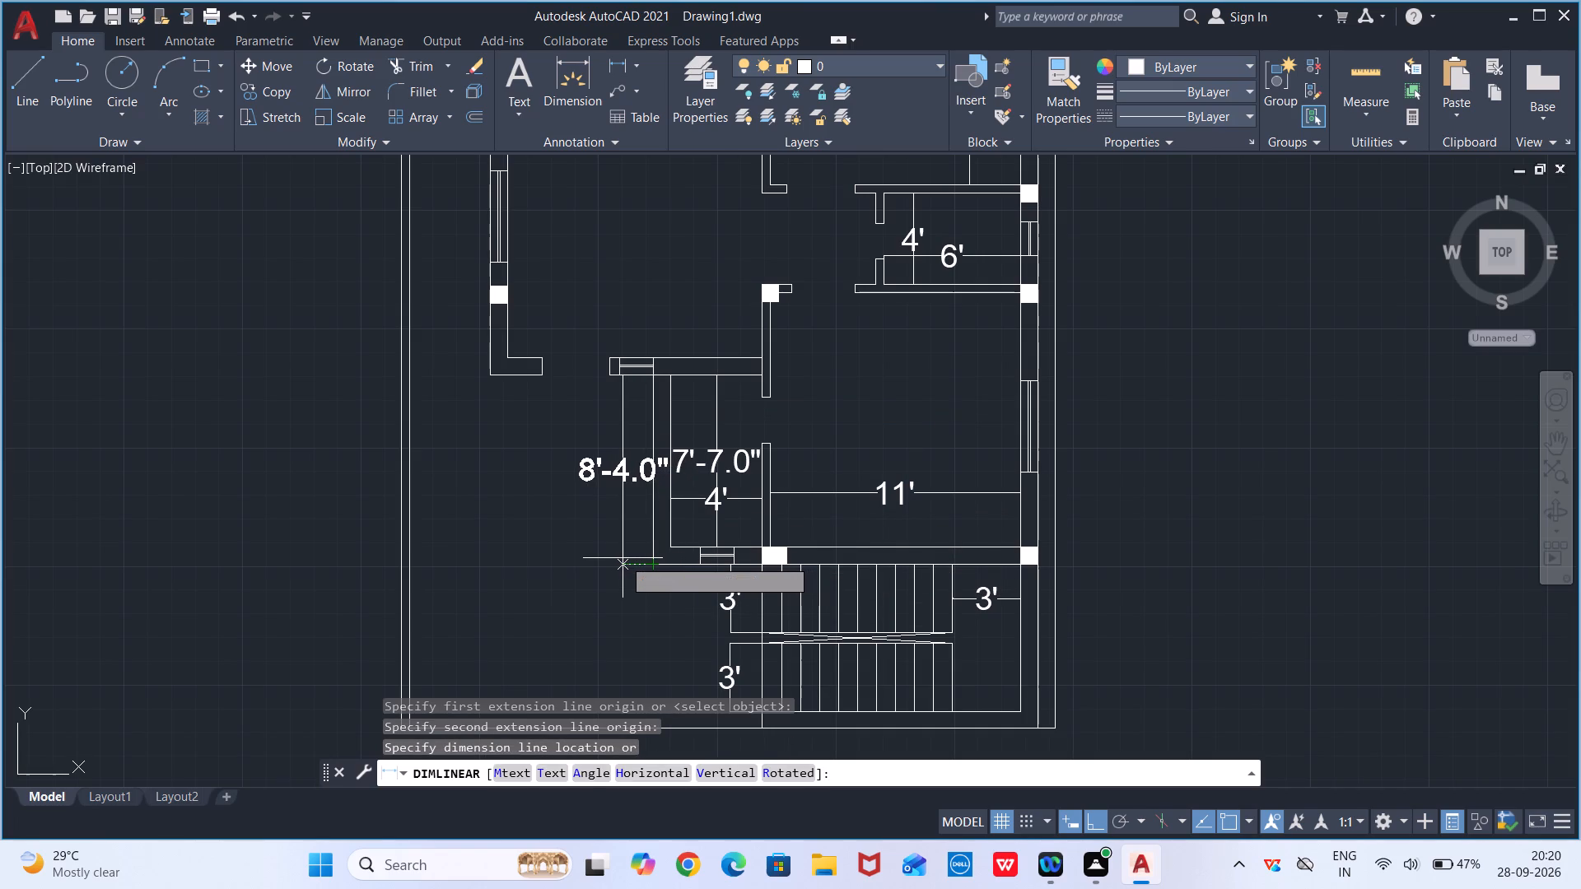
click(614, 556)
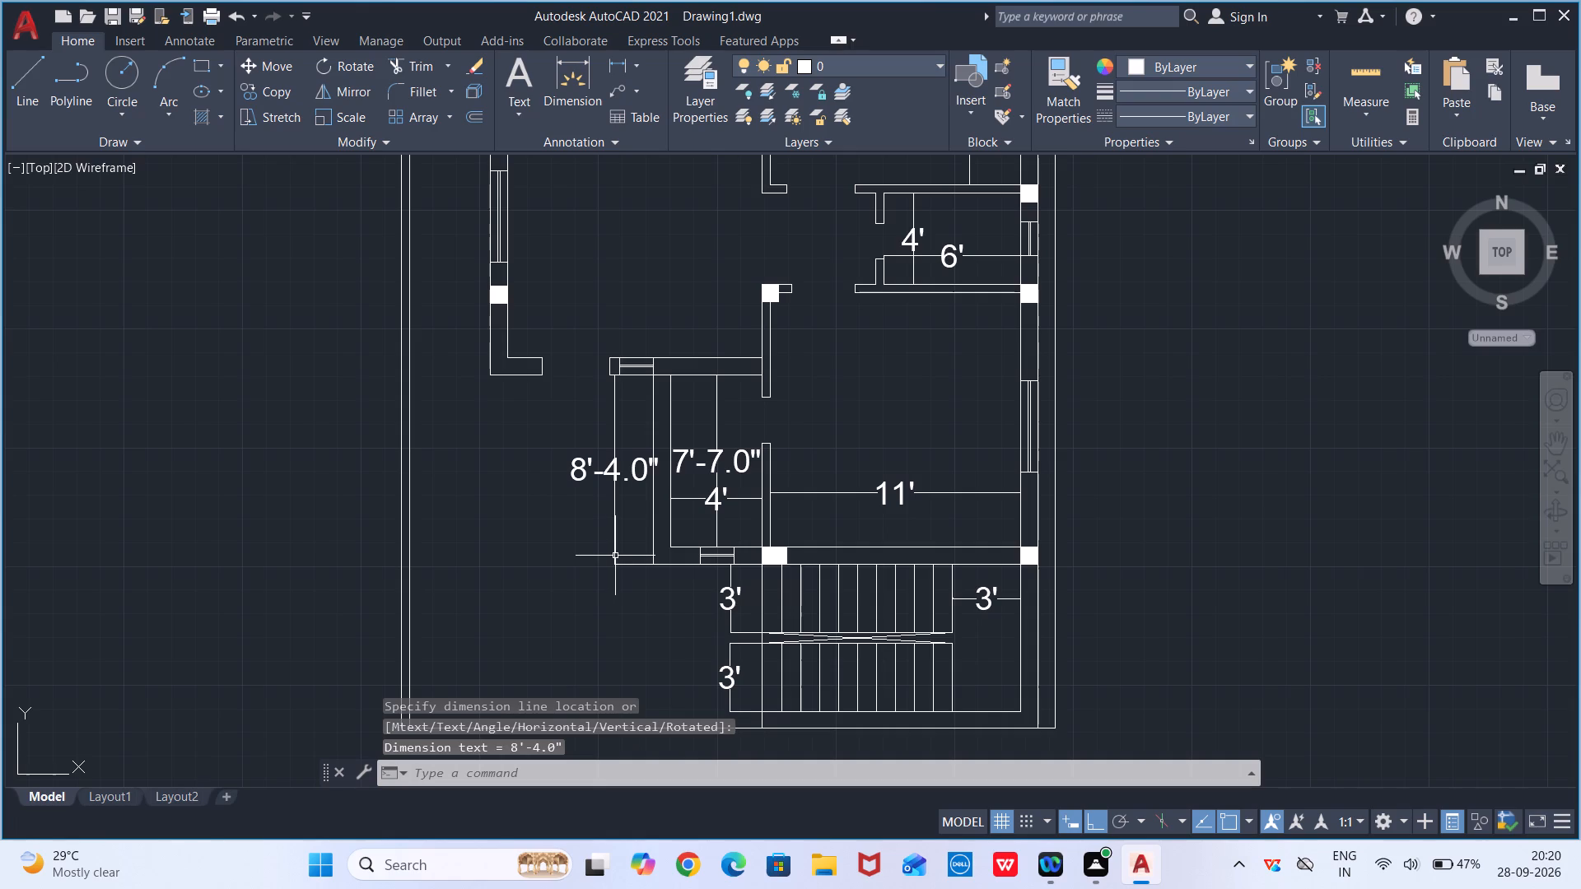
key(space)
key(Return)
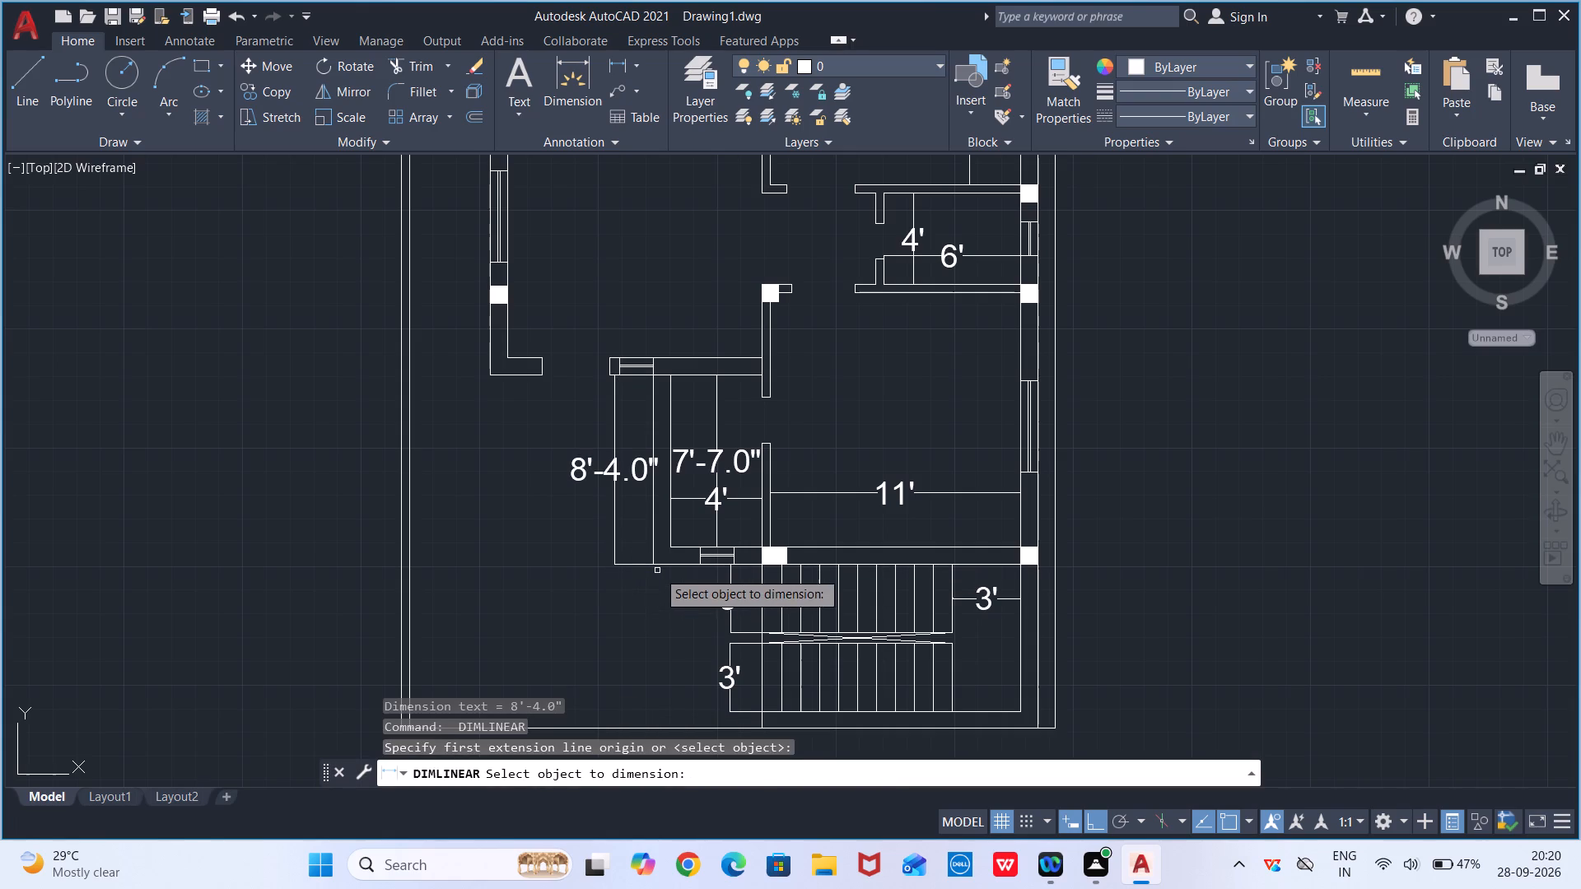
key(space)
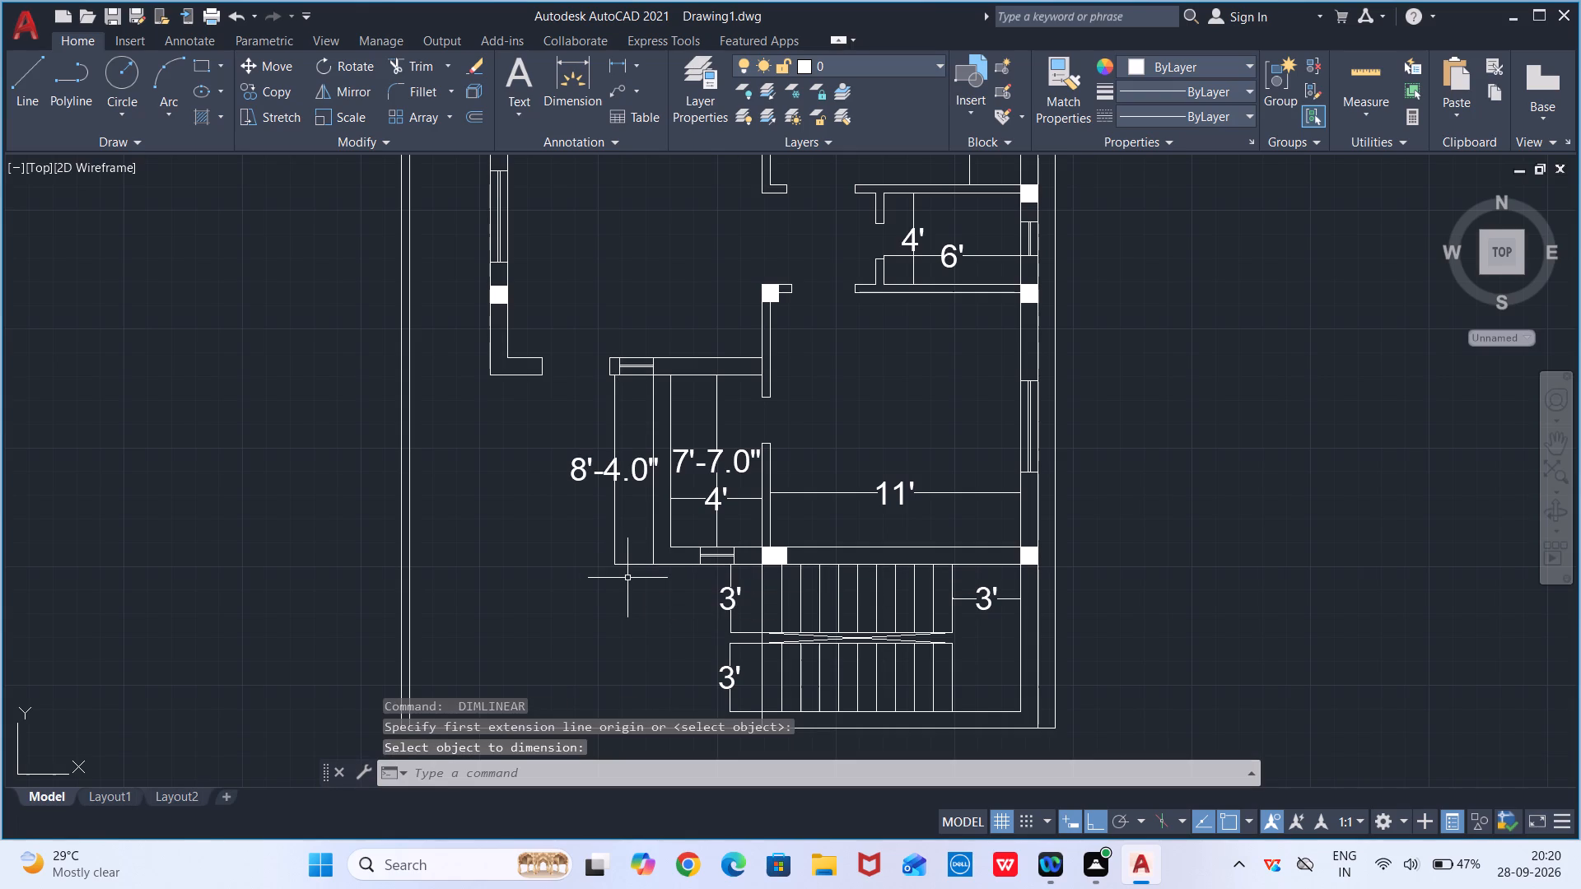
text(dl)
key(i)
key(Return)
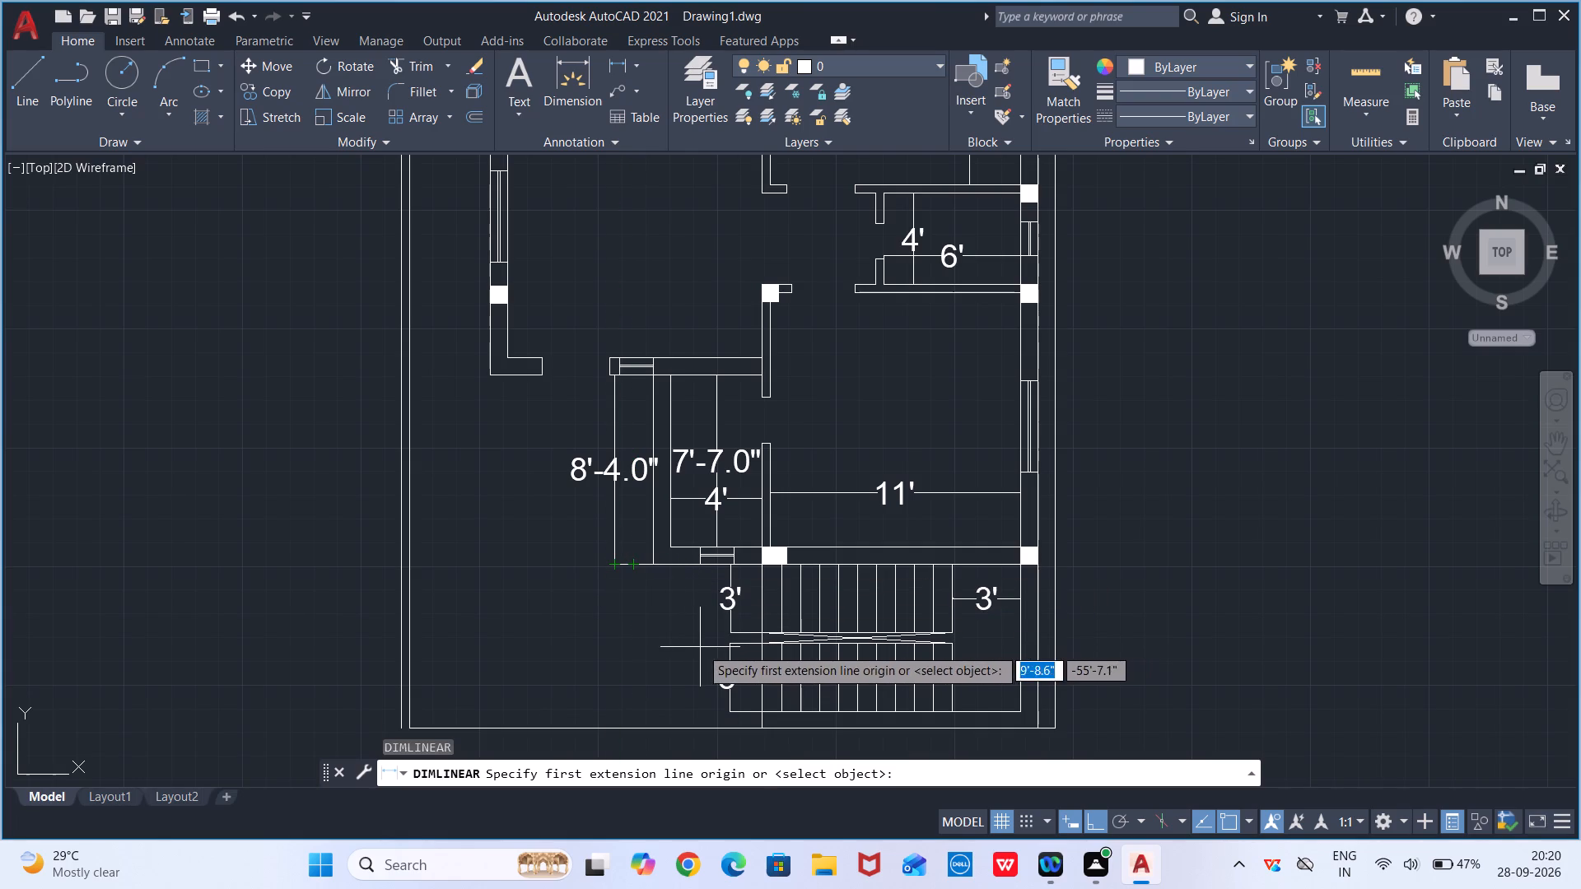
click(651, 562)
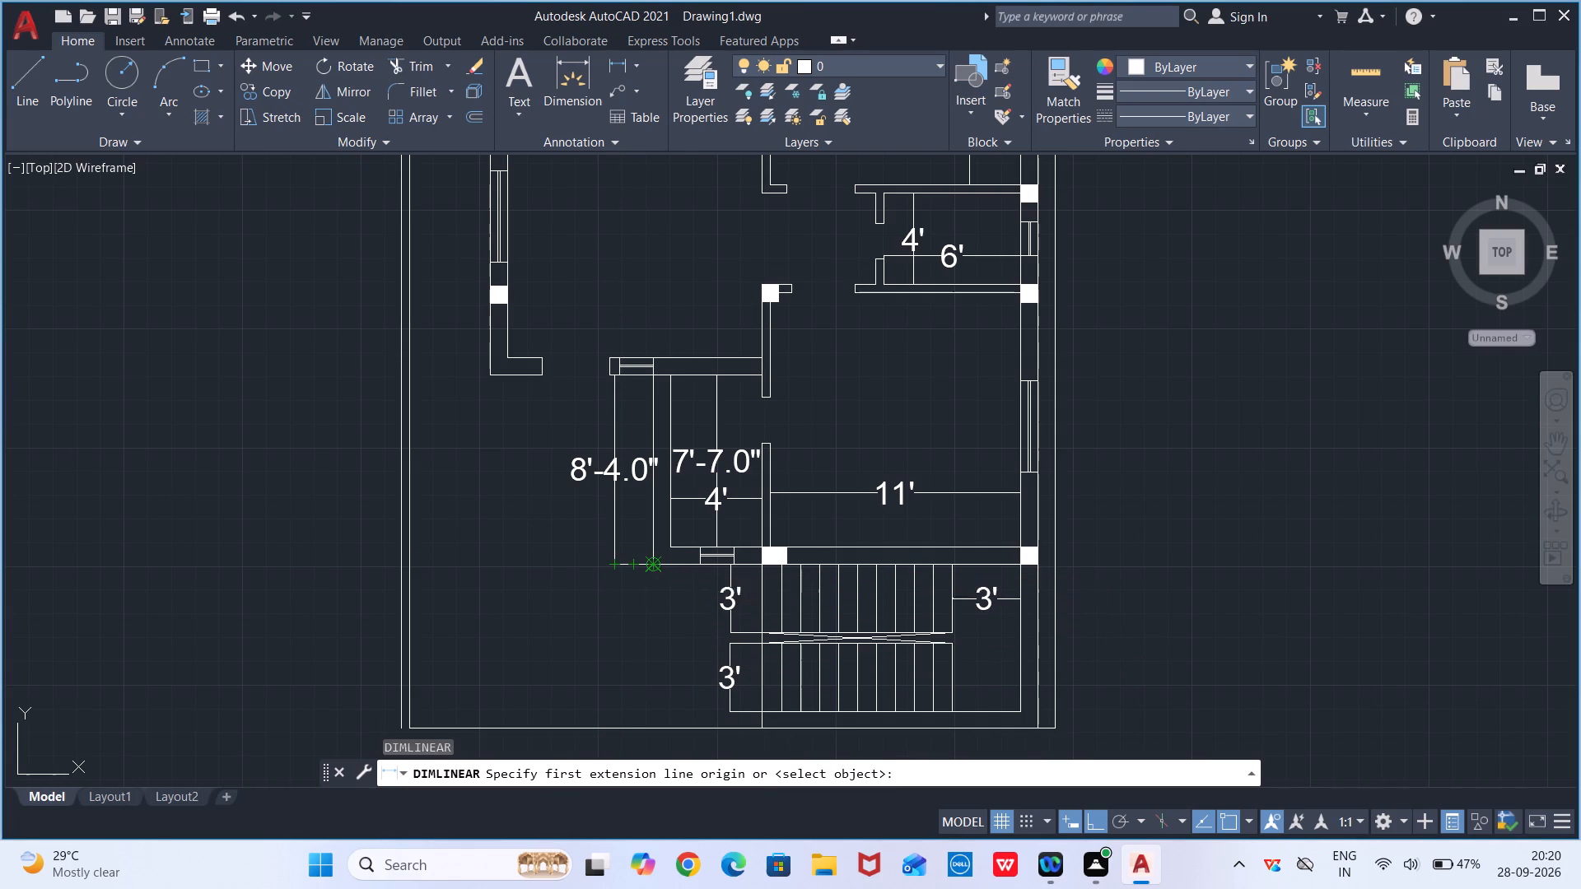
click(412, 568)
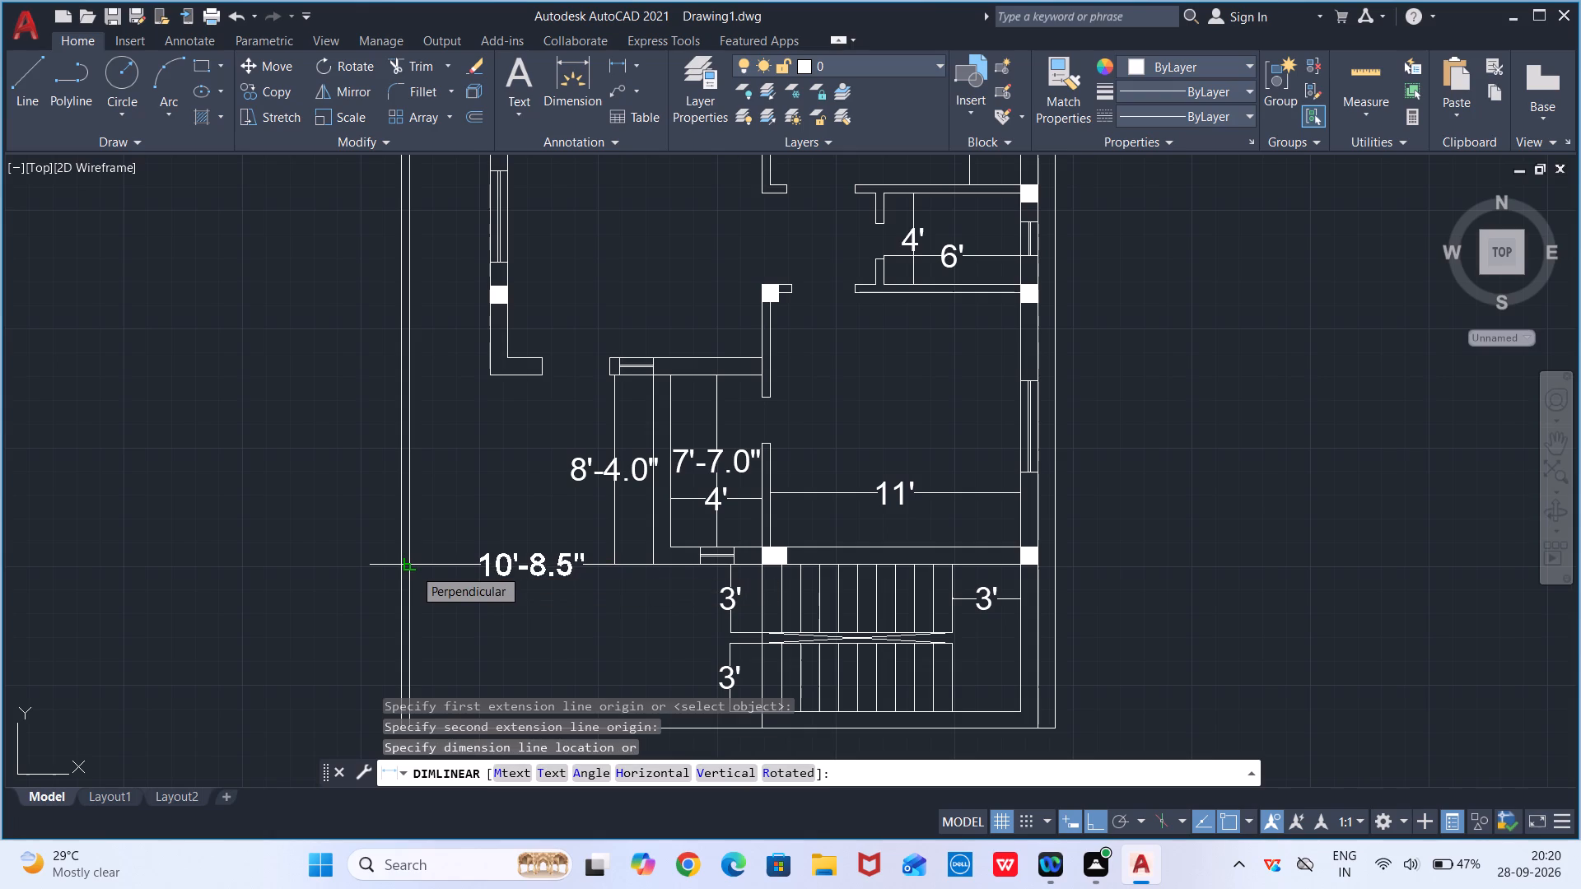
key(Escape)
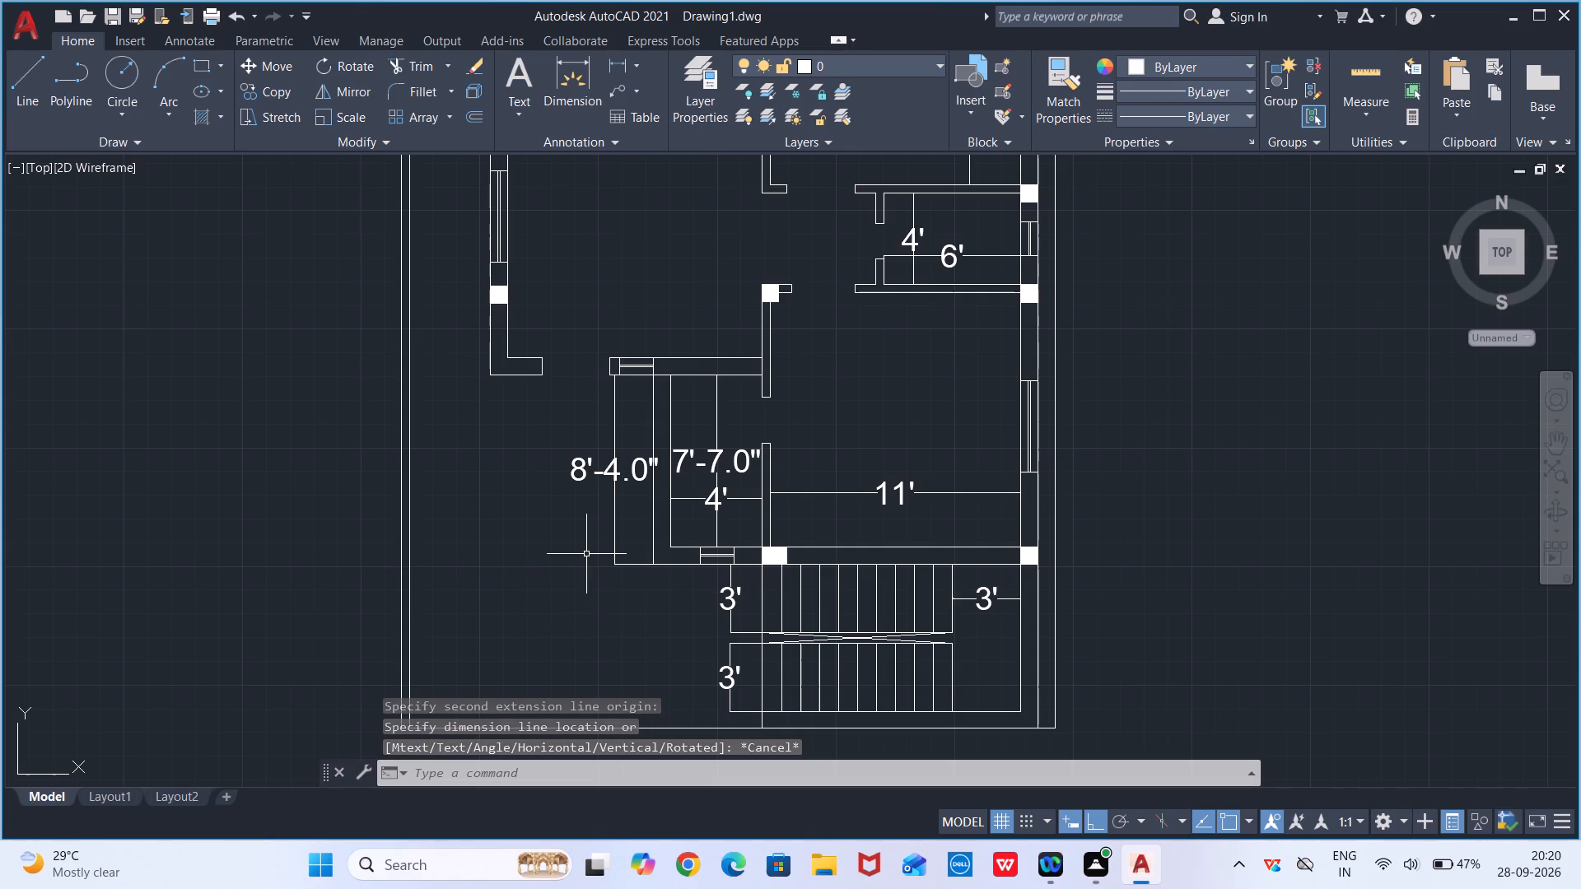
Dimension the middle-left hall's width from its left wall to the central partition, with the dimension line at the upper window's lower end.
scroll(616, 419, down, 1)
middle_drag(617, 418, 618, 428)
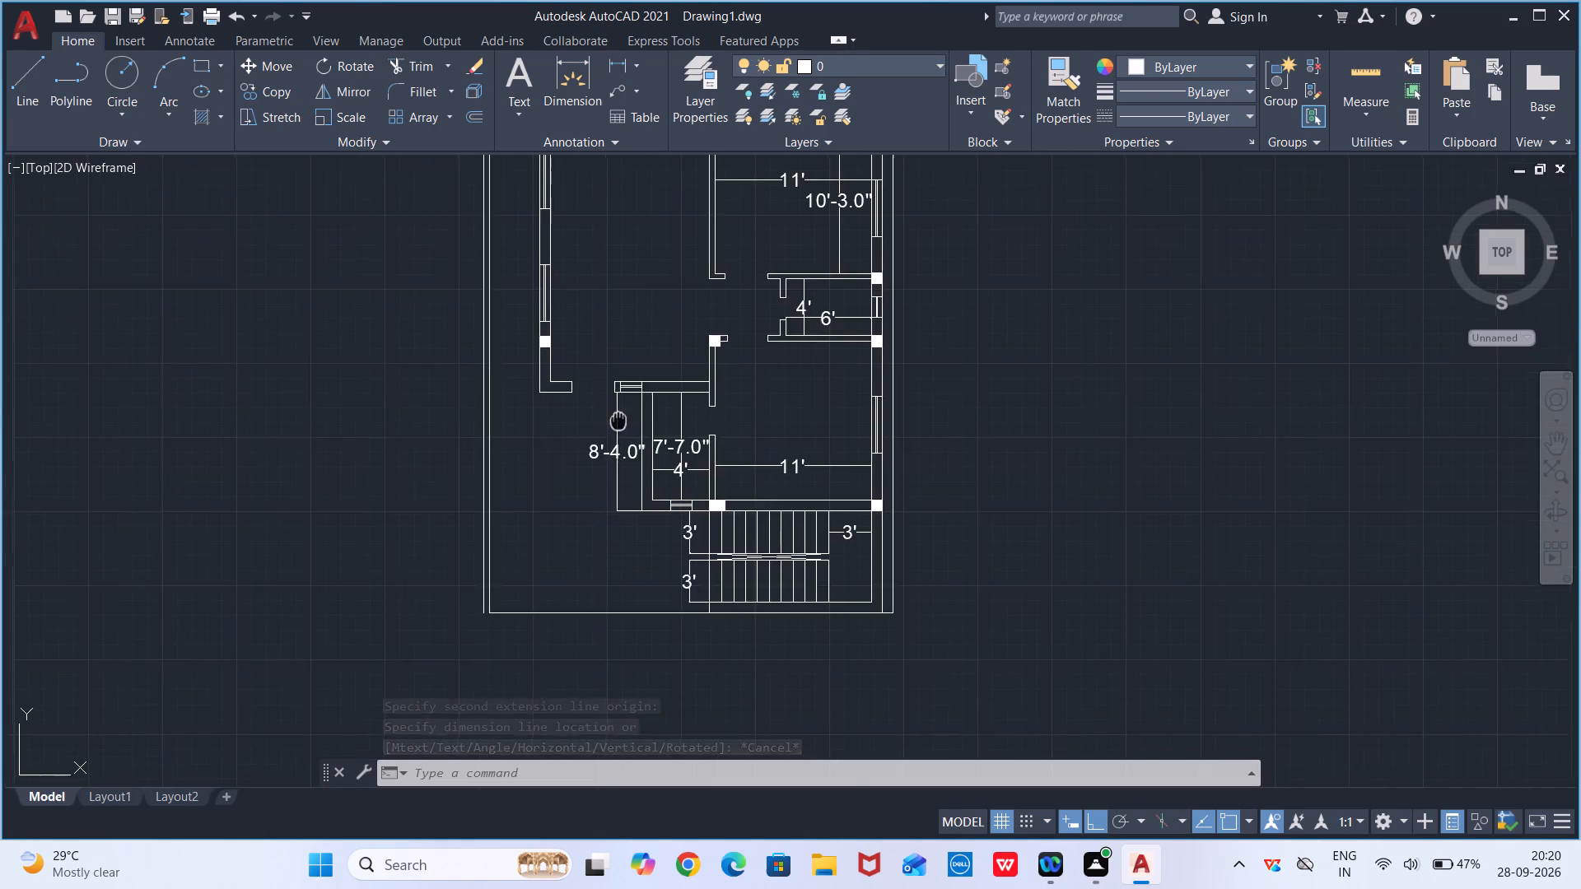
middle_drag(618, 428, 539, 819)
scroll(548, 794, down, 2)
scroll(571, 730, down, 1)
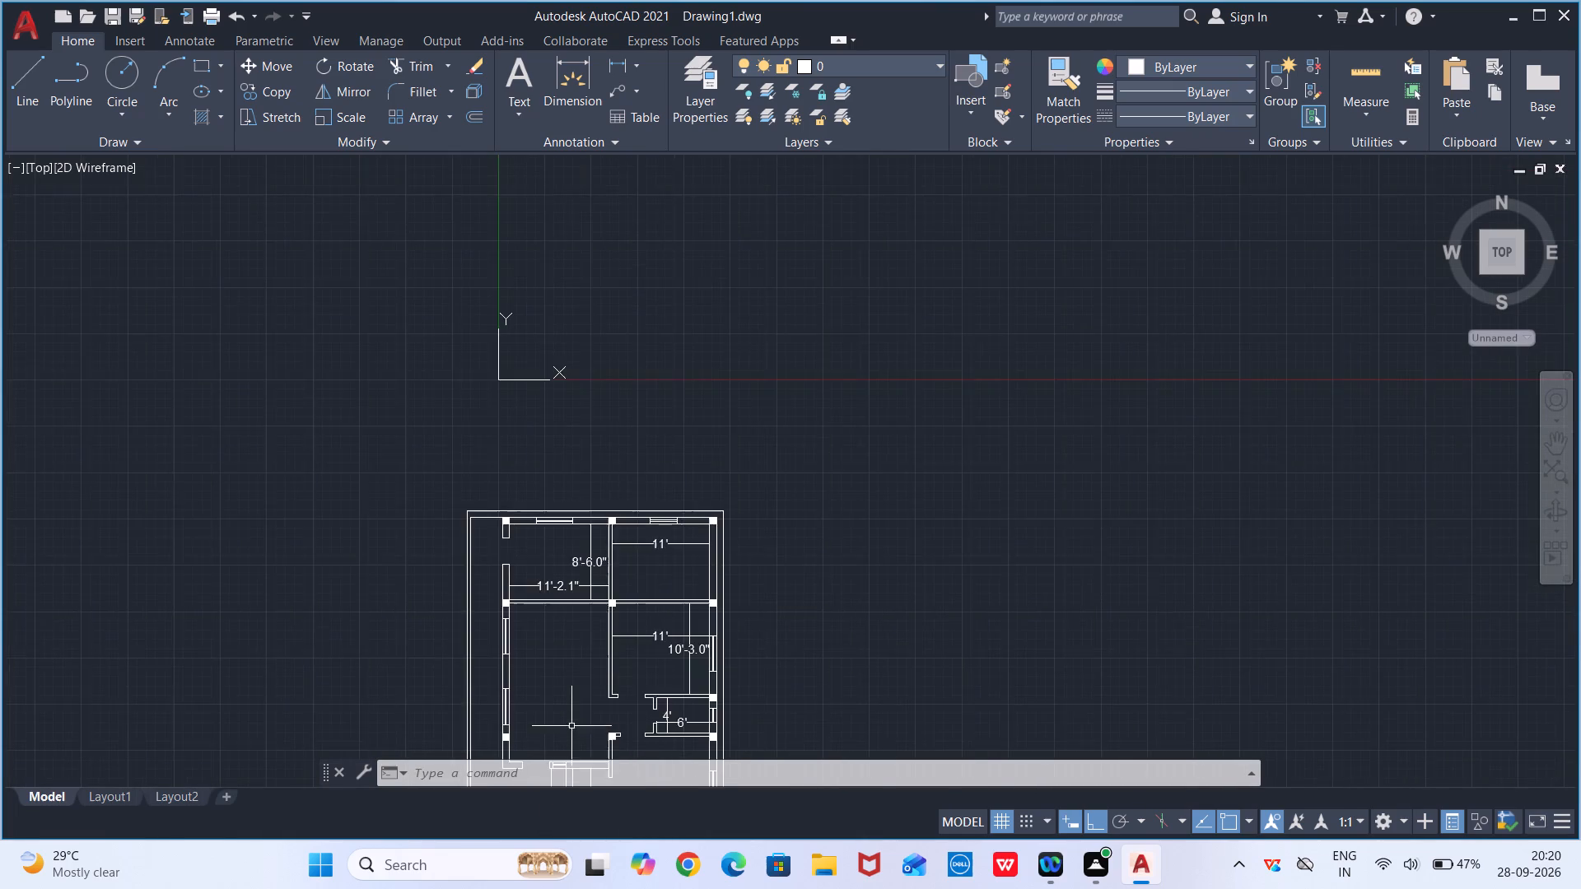
scroll(571, 726, down, 1)
middle_drag(571, 726, 587, 536)
scroll(588, 537, up, 1)
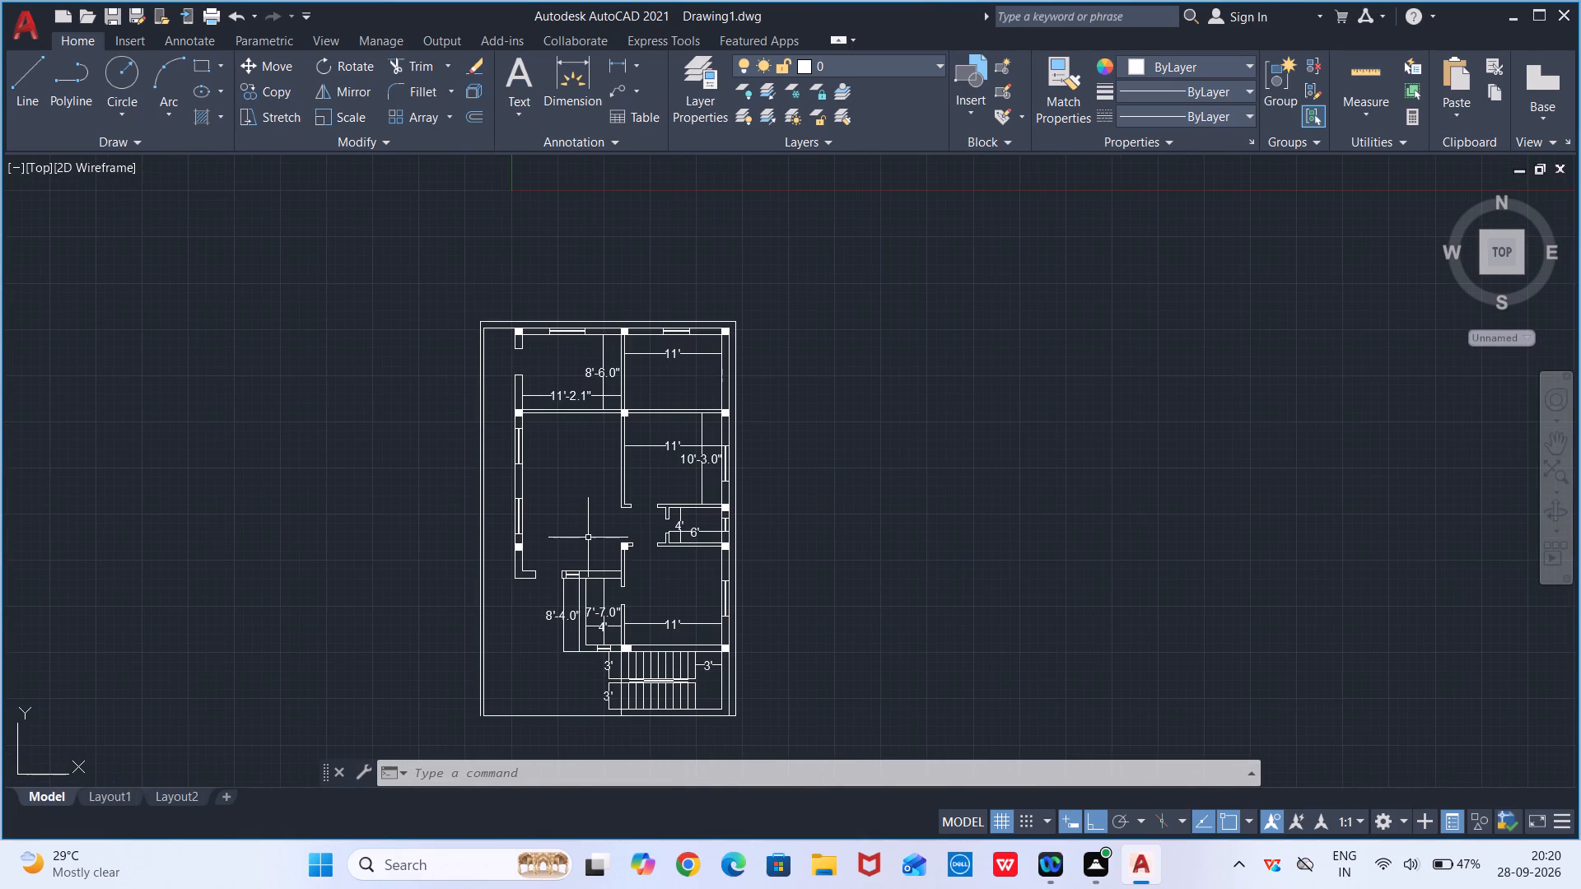
text(dli)
key(Return)
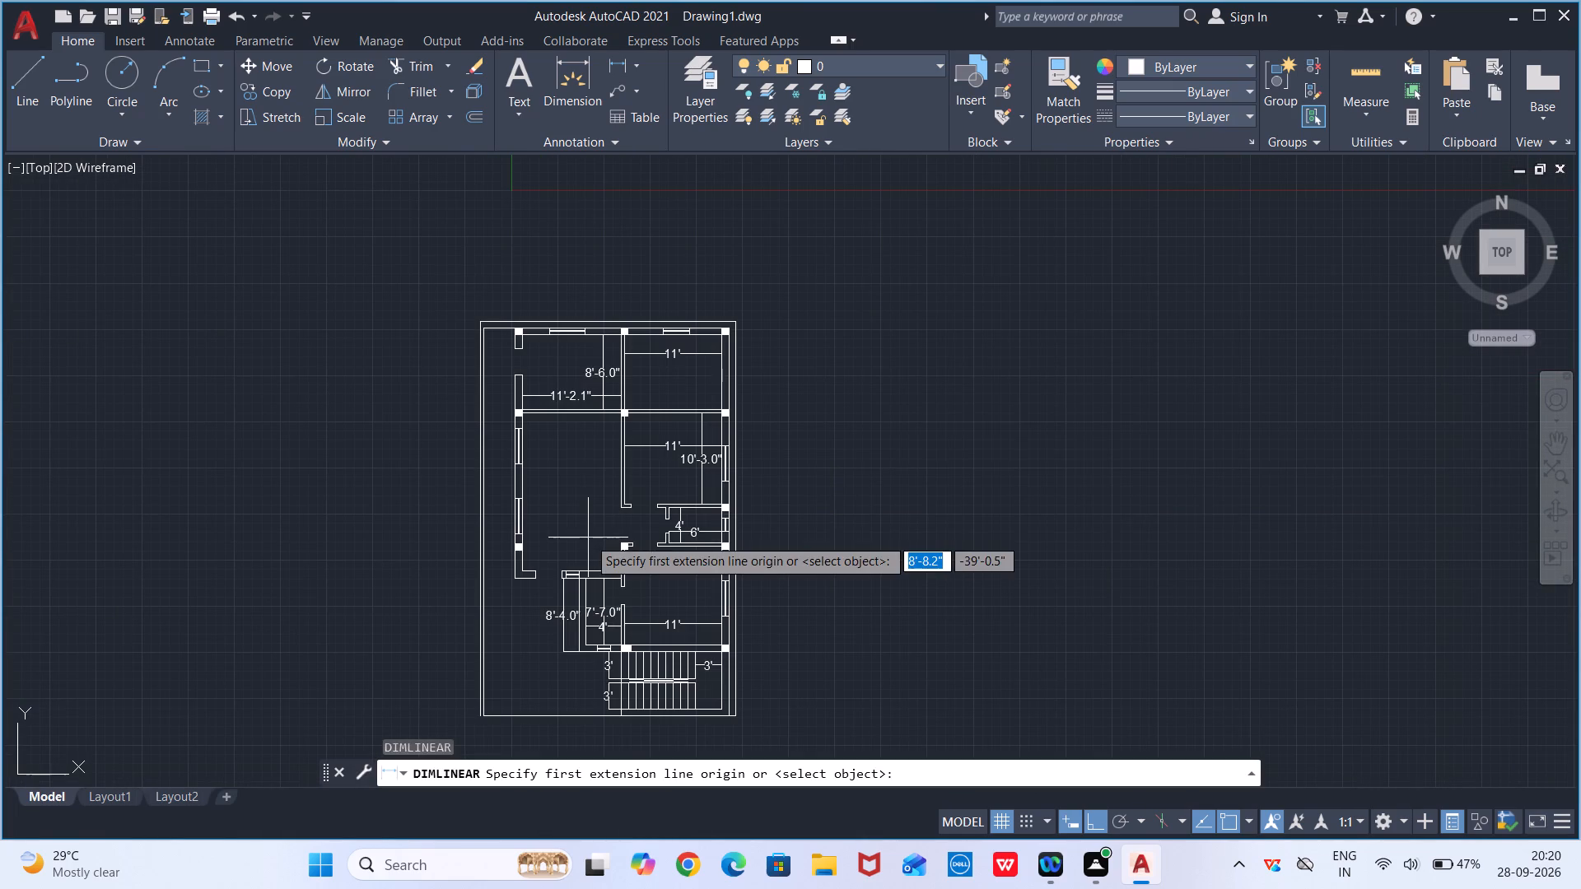
scroll(553, 439, up, 1)
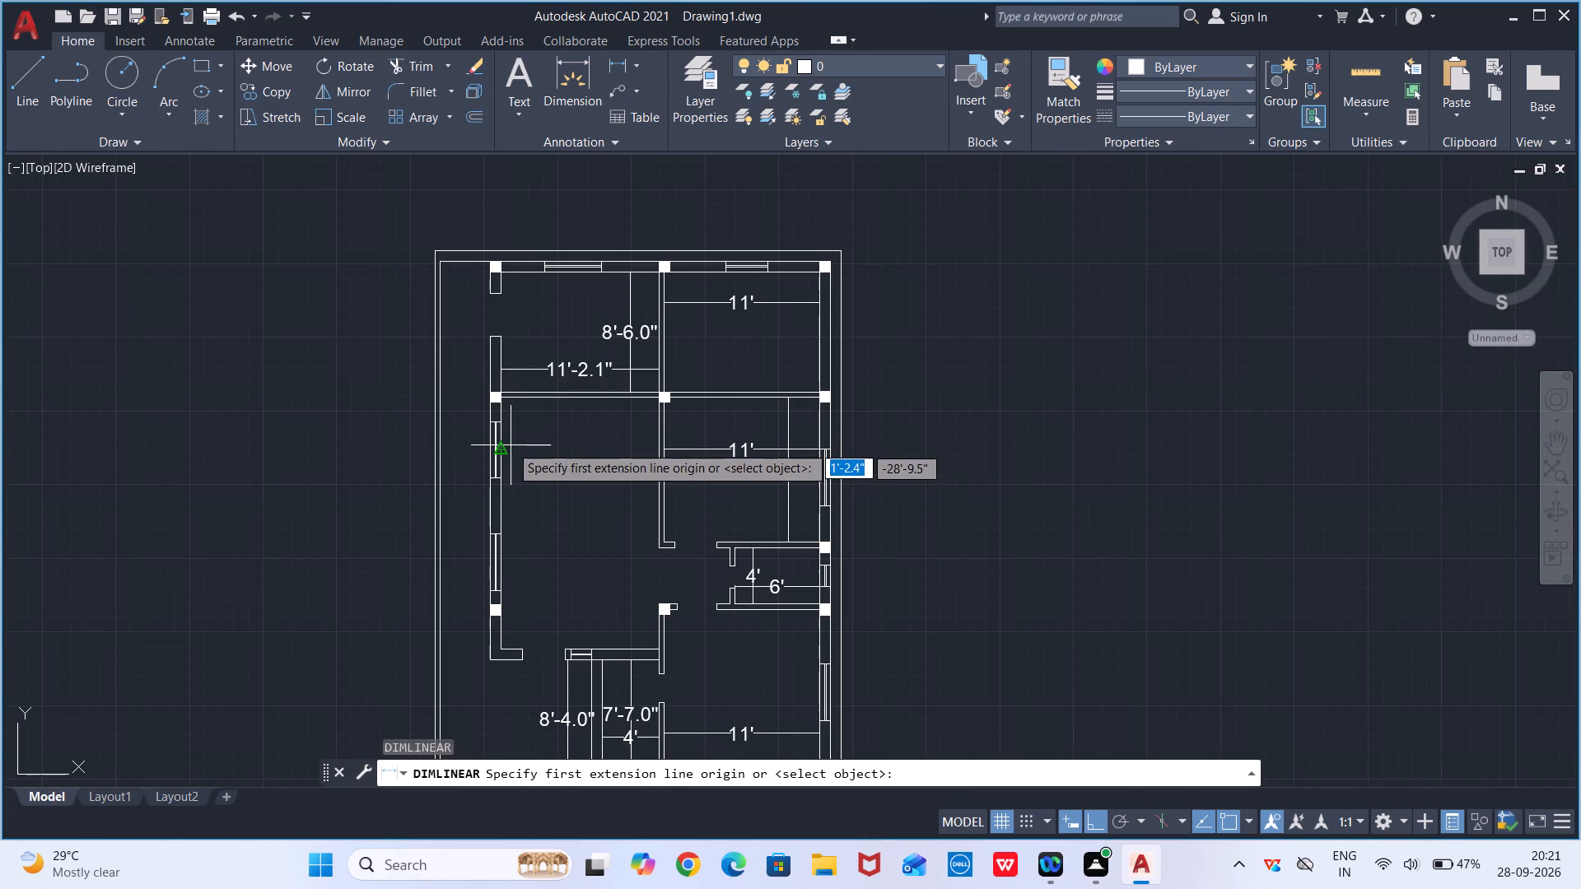
scroll(499, 484, up, 1)
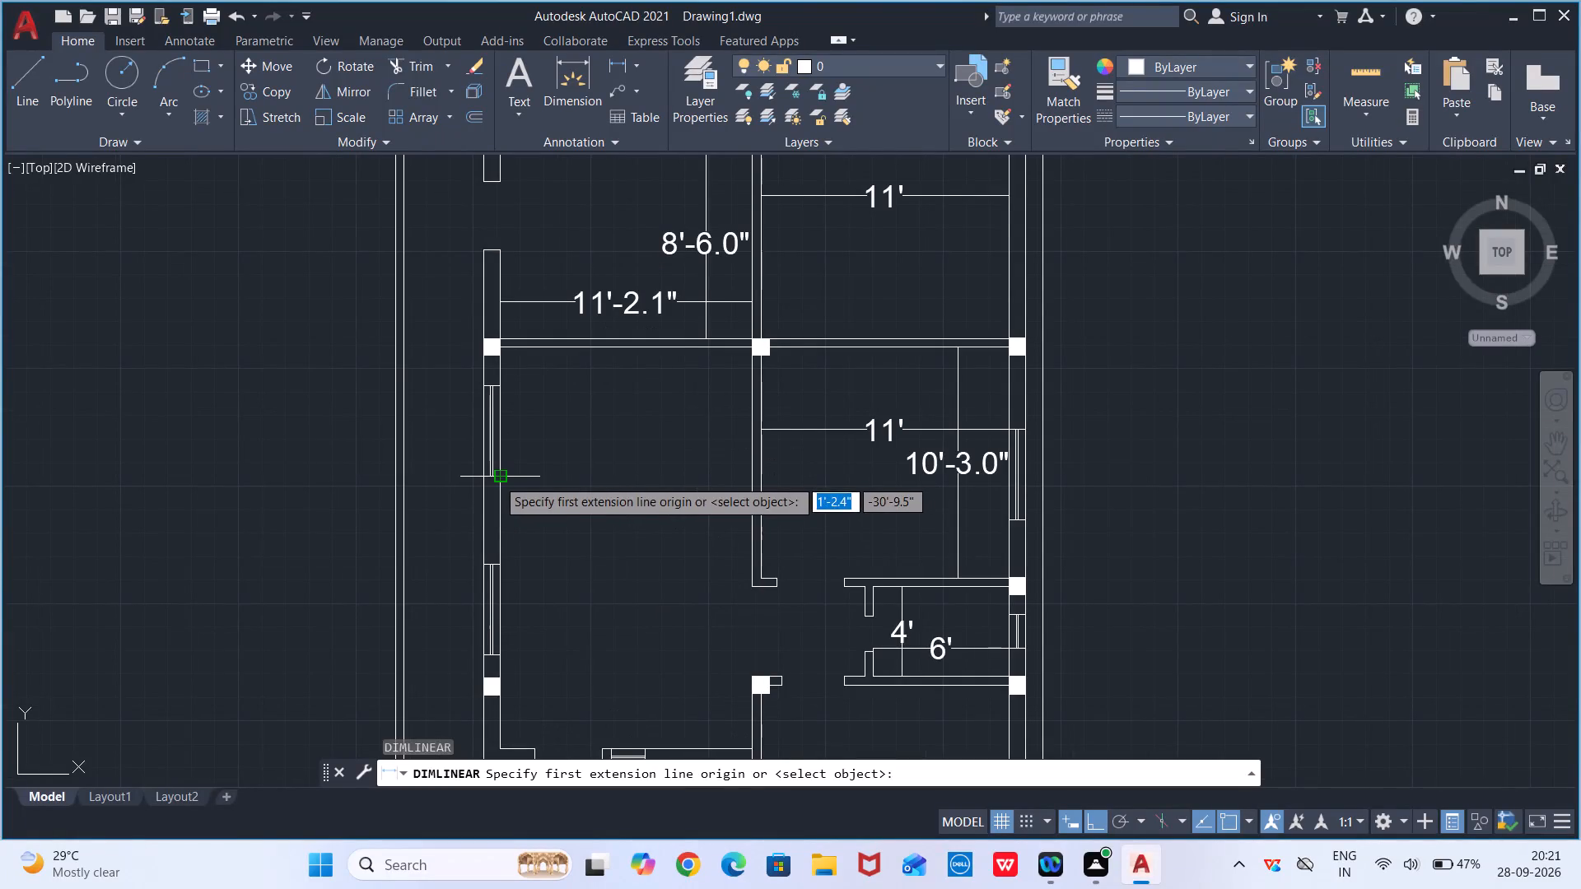
click(497, 477)
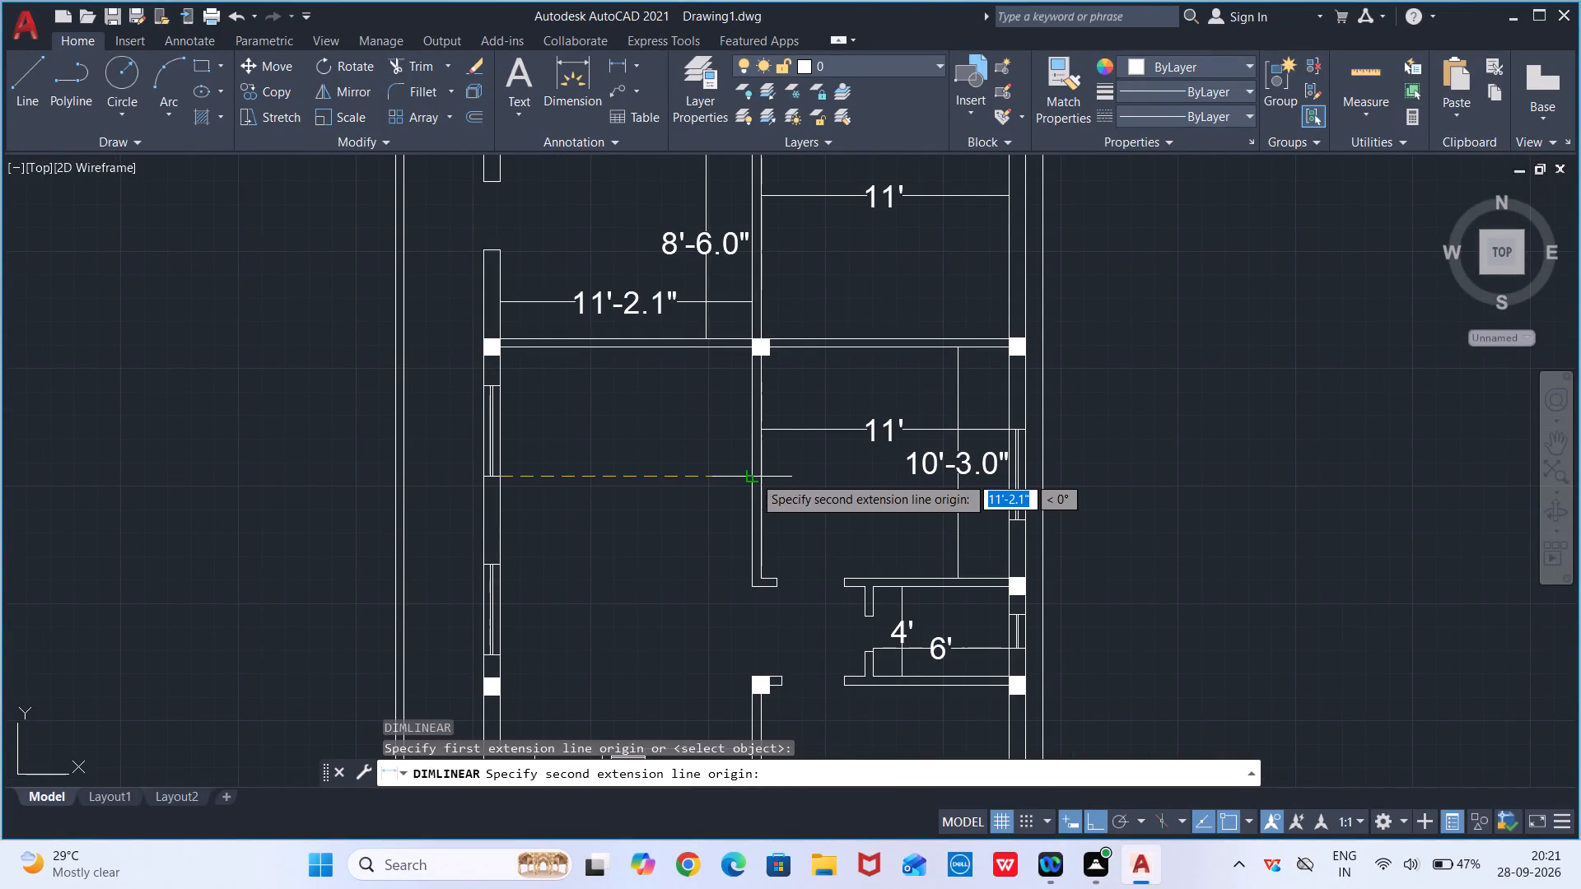
click(753, 476)
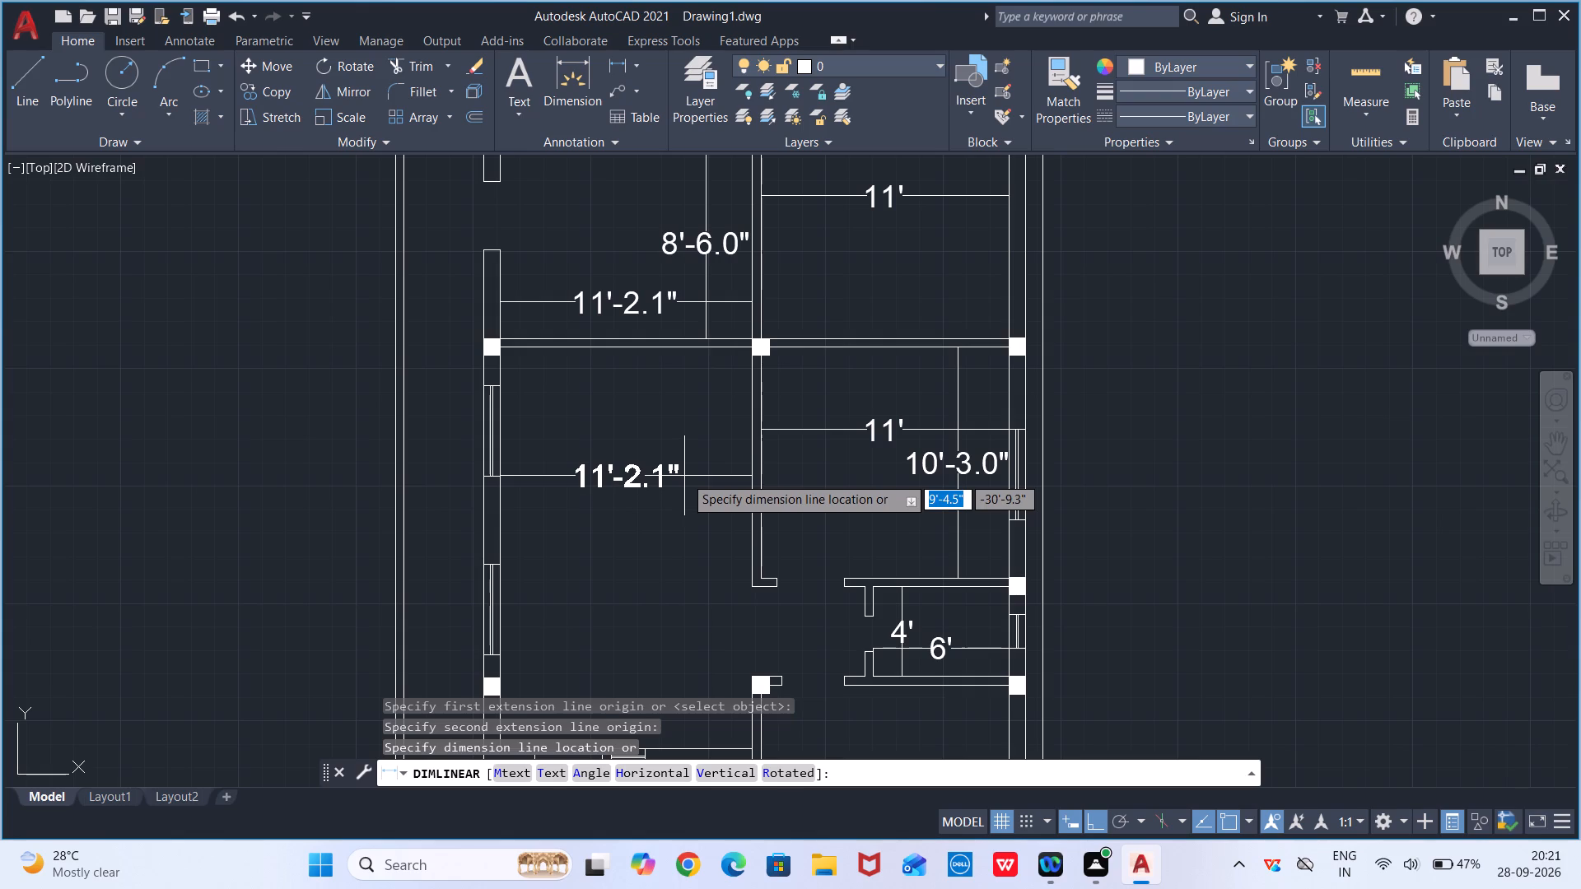
click(684, 476)
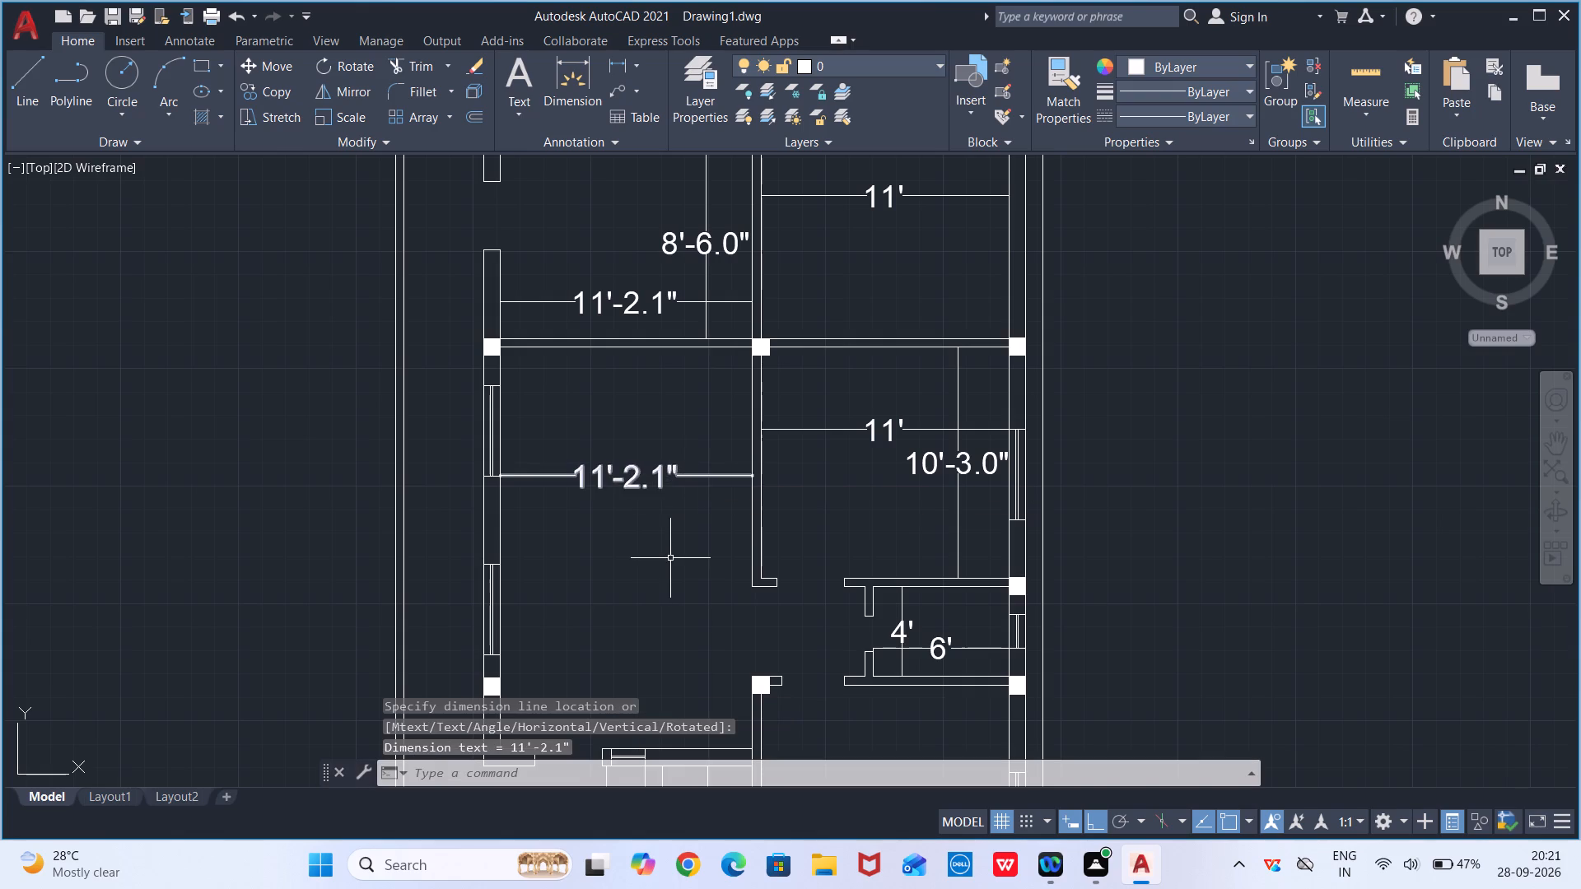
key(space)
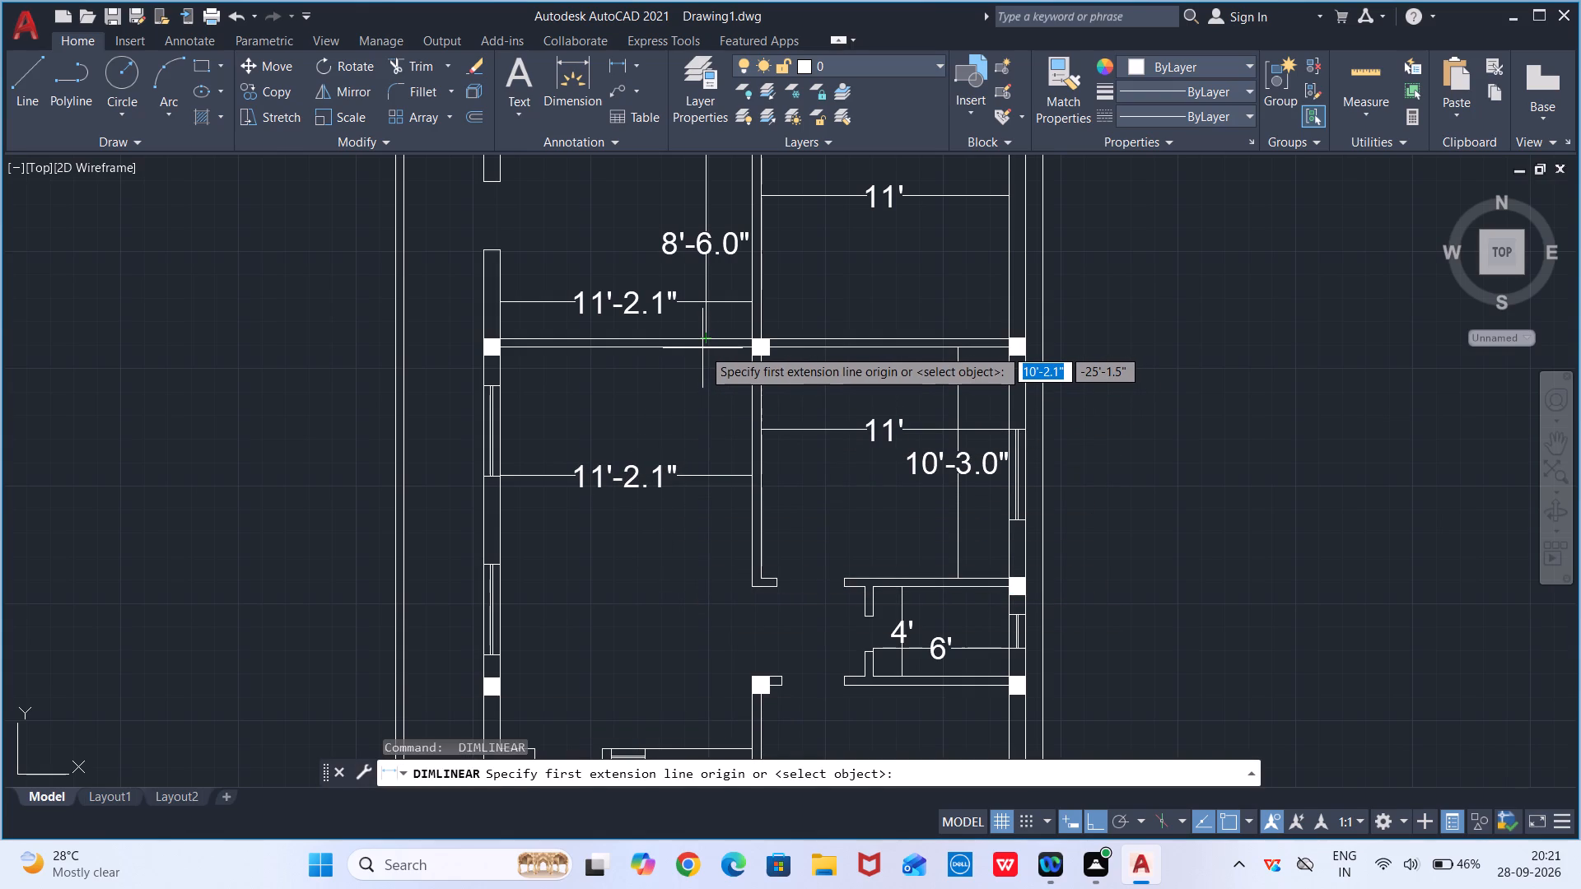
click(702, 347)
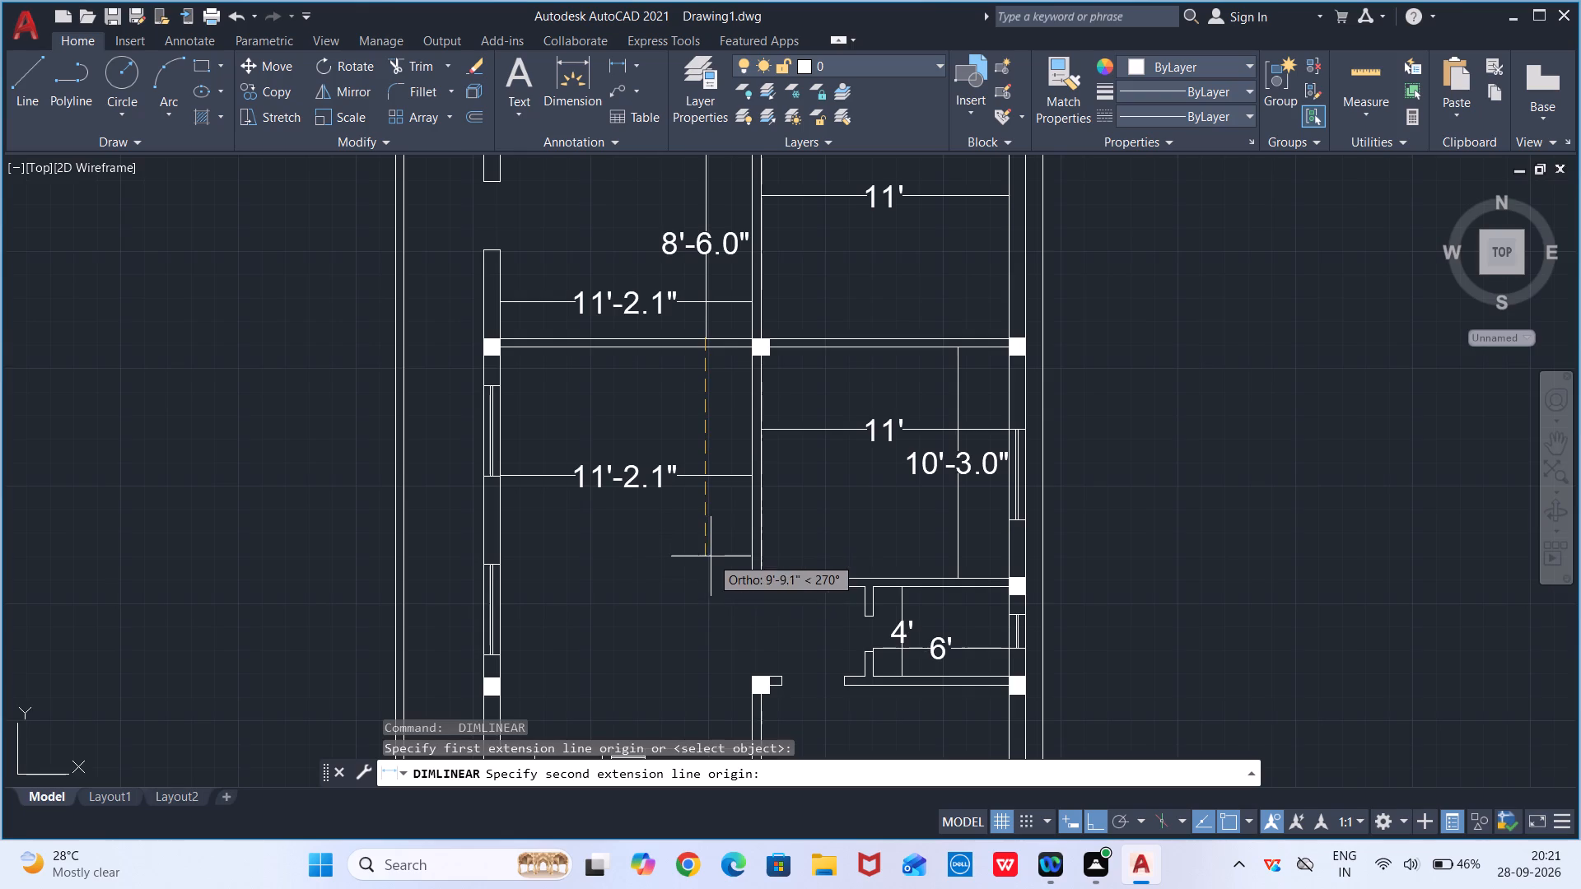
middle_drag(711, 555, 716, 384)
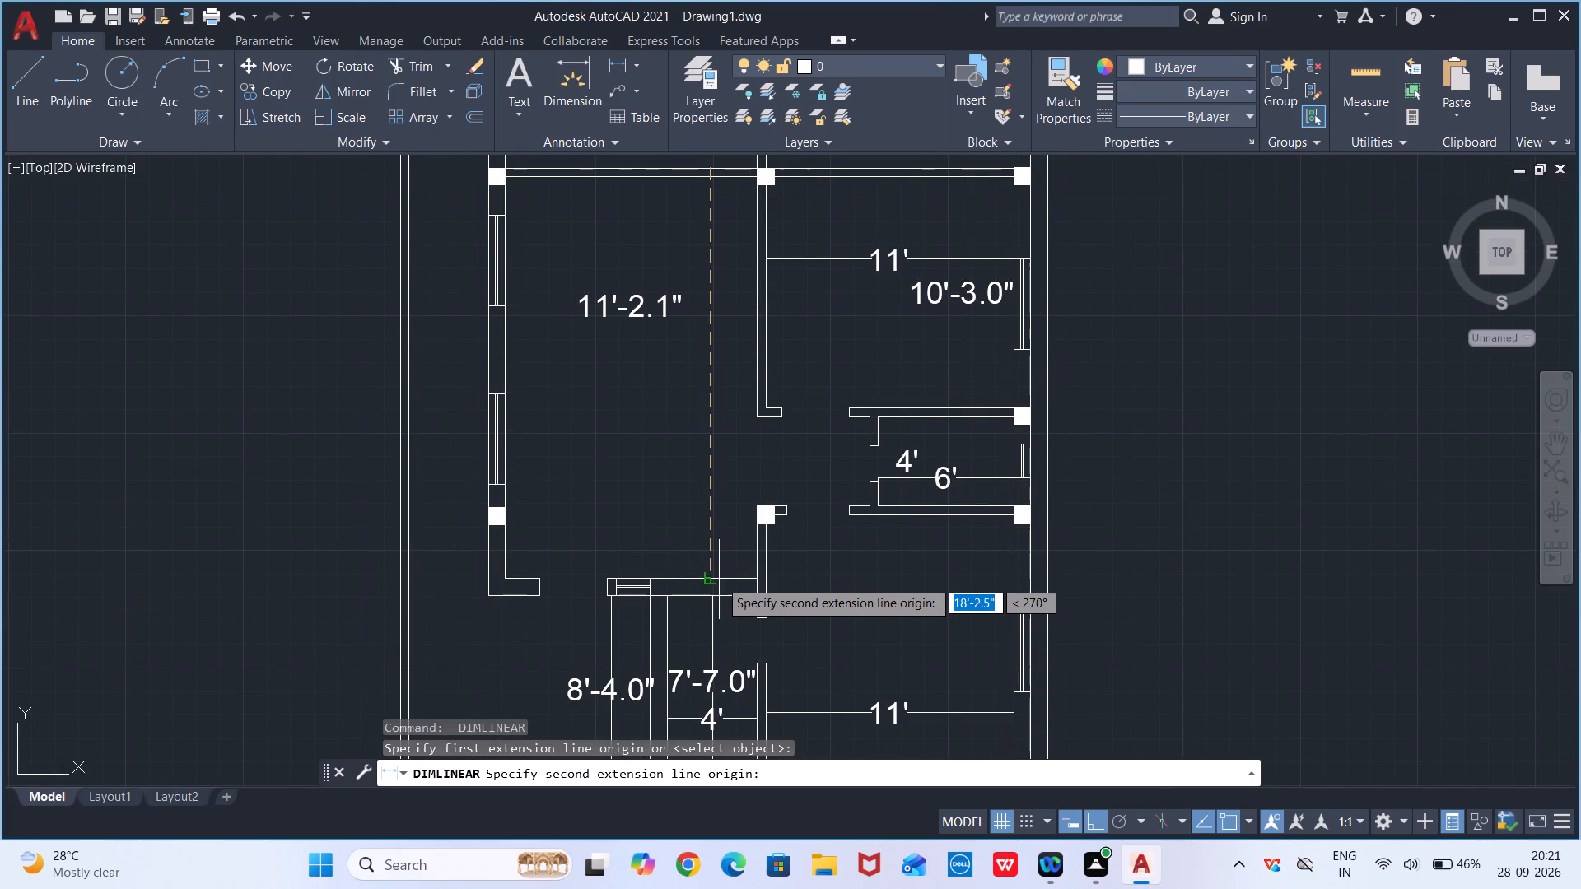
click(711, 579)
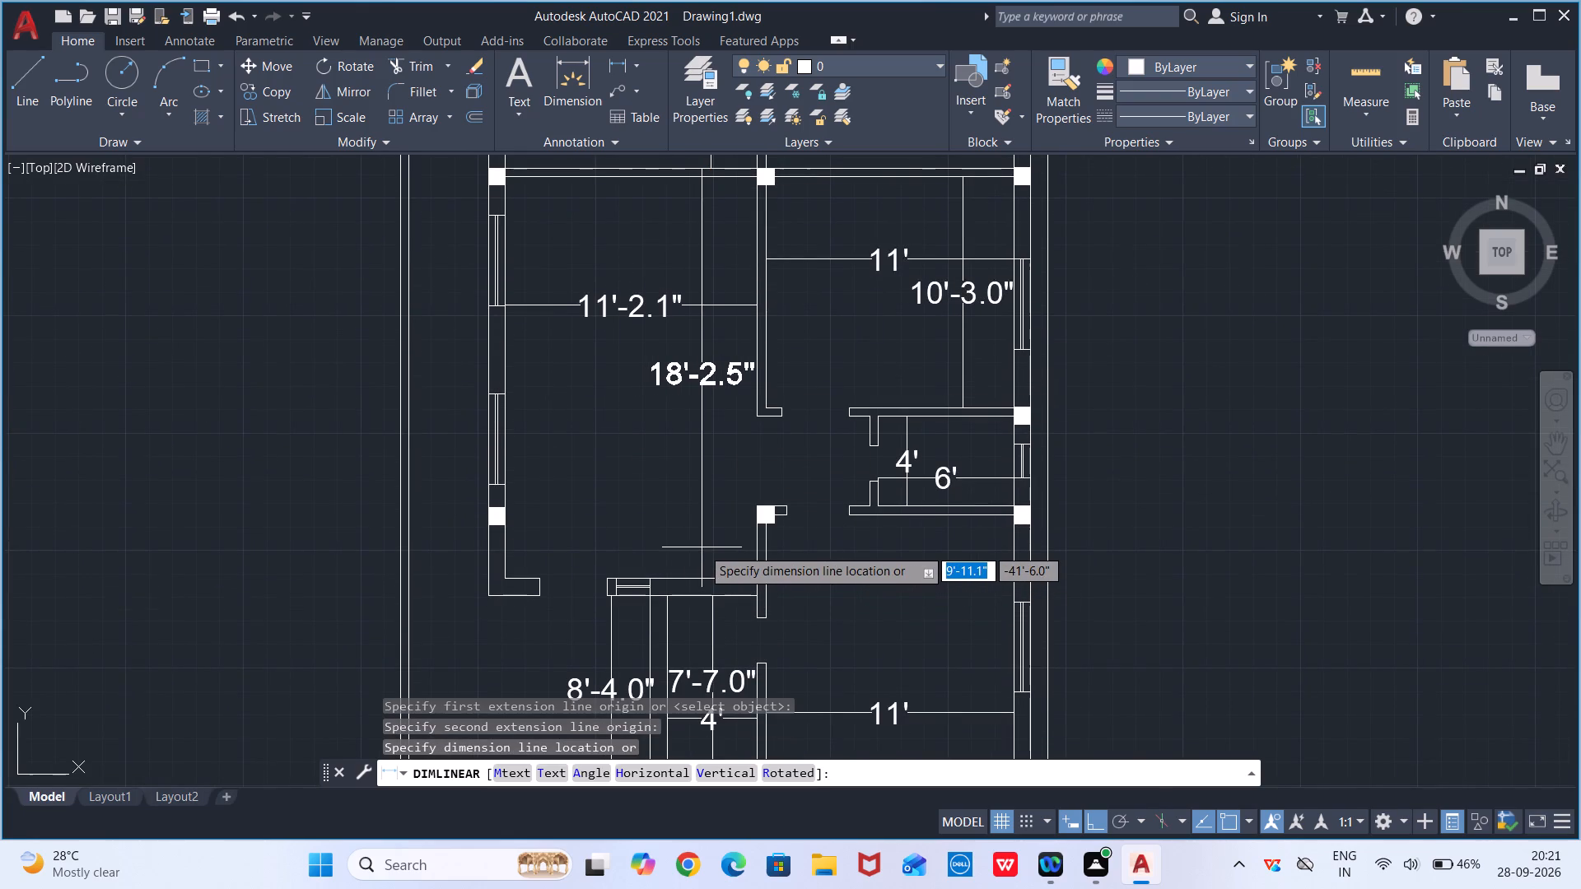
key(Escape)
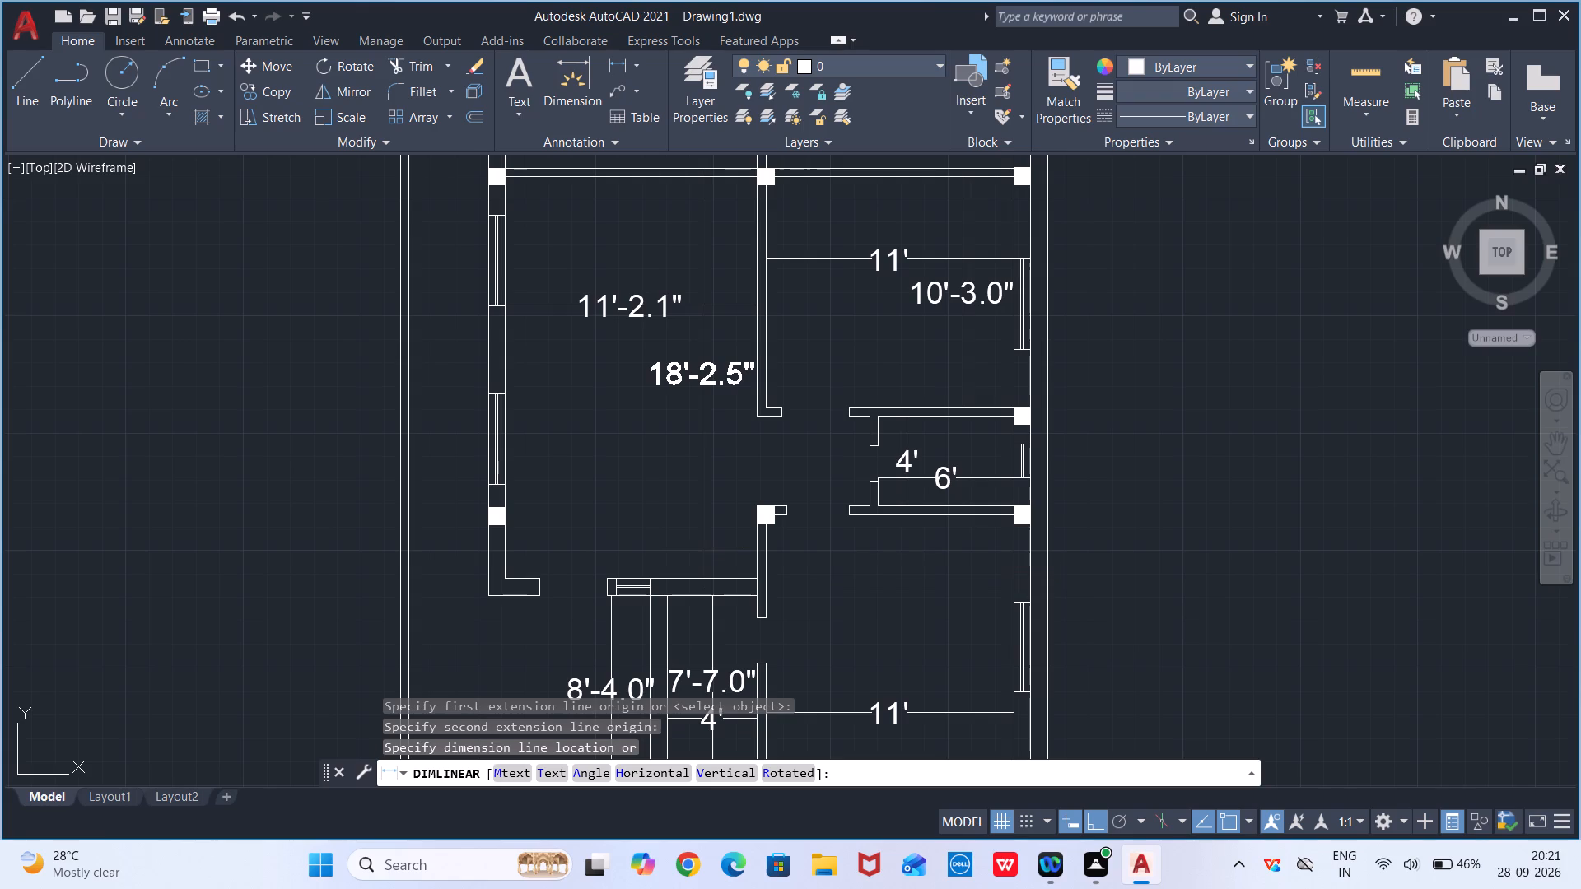
Dimension the middle-left hall's depth from the central column's corner to the lower wall, with the dimension line inside the hall near the partition.
key(space)
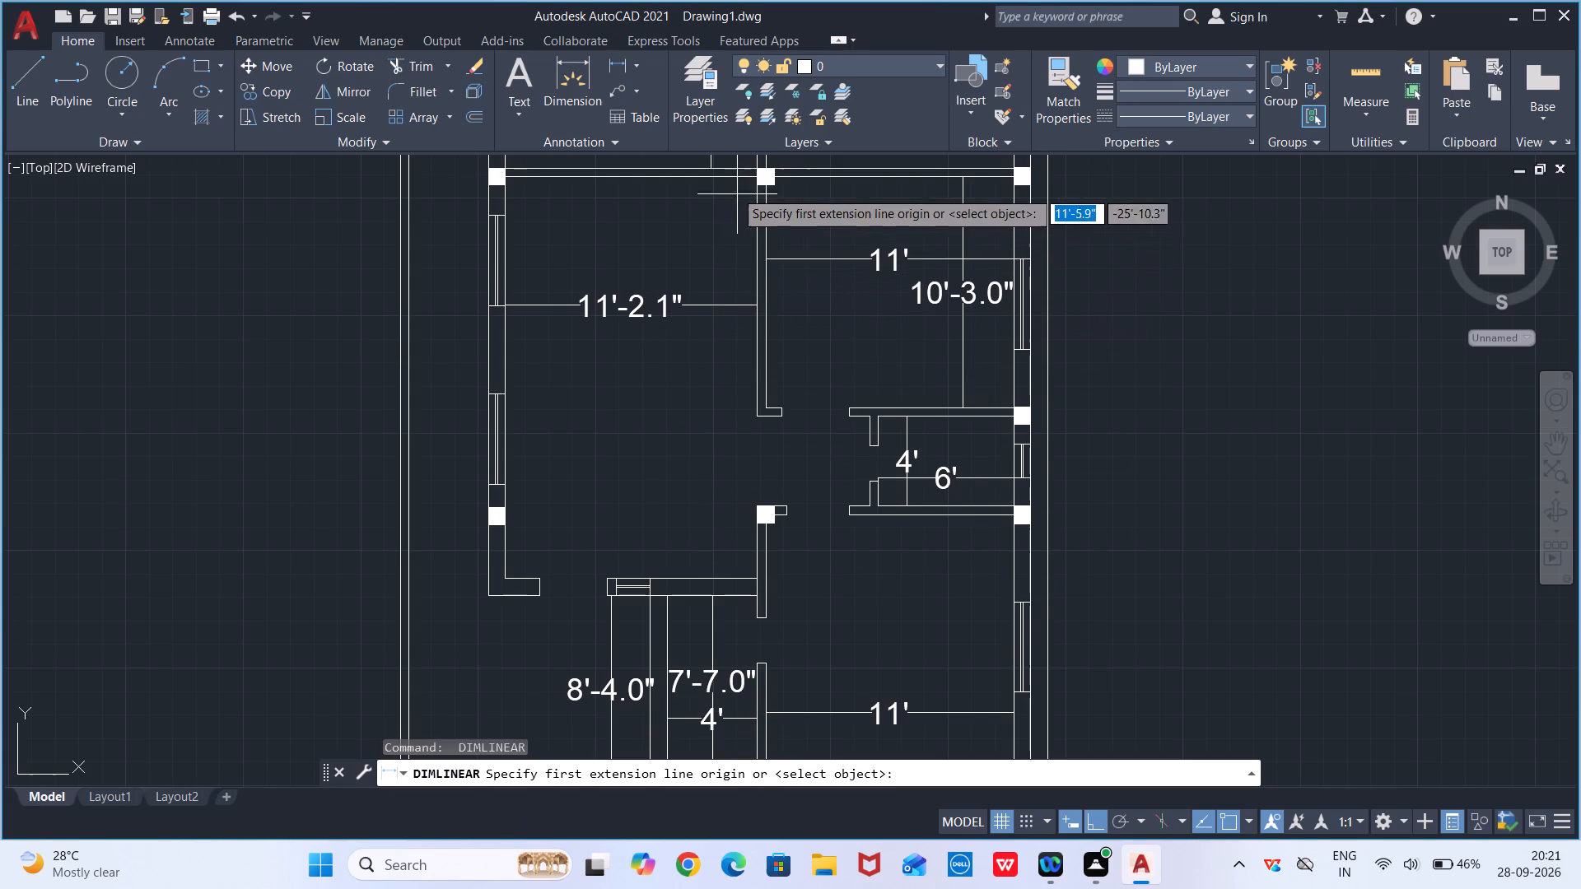
scroll(652, 193, up, 1)
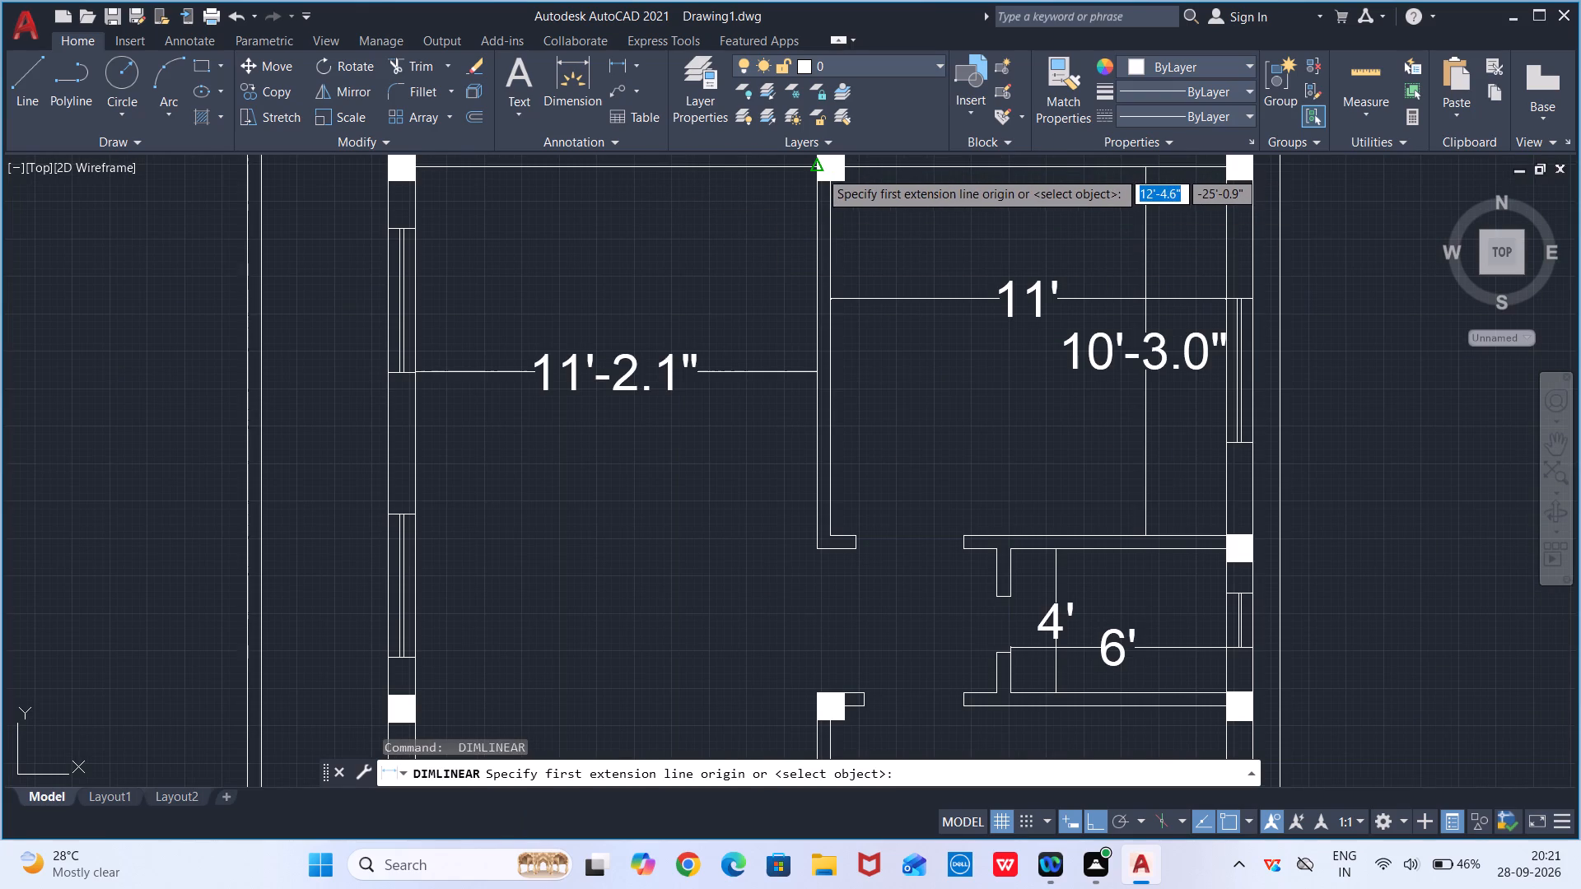
click(815, 169)
middle_drag(818, 464, 822, 328)
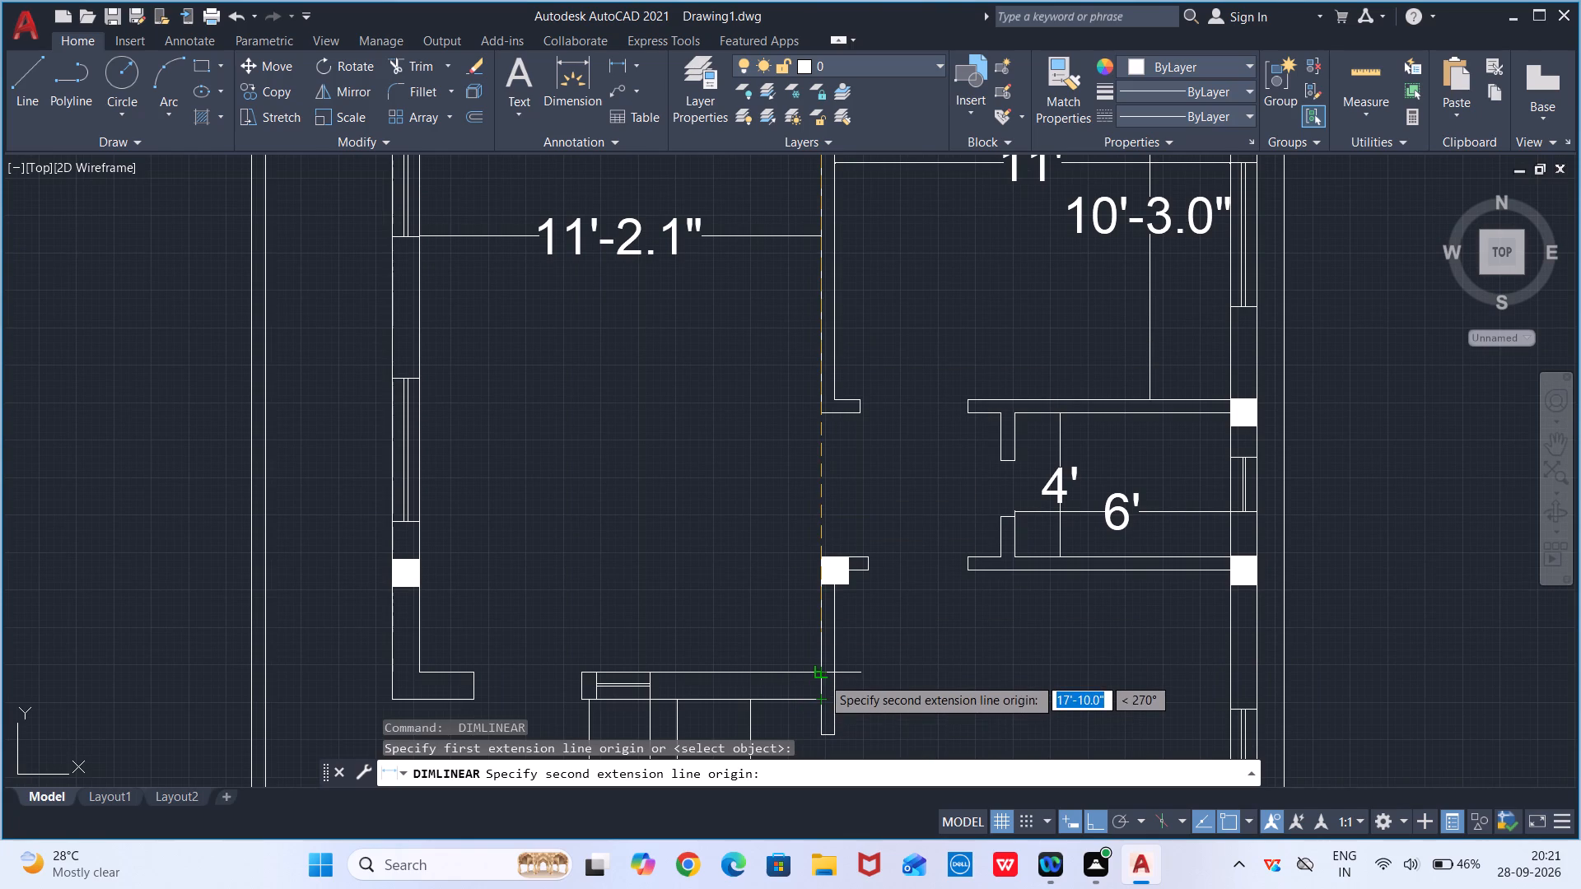
click(822, 674)
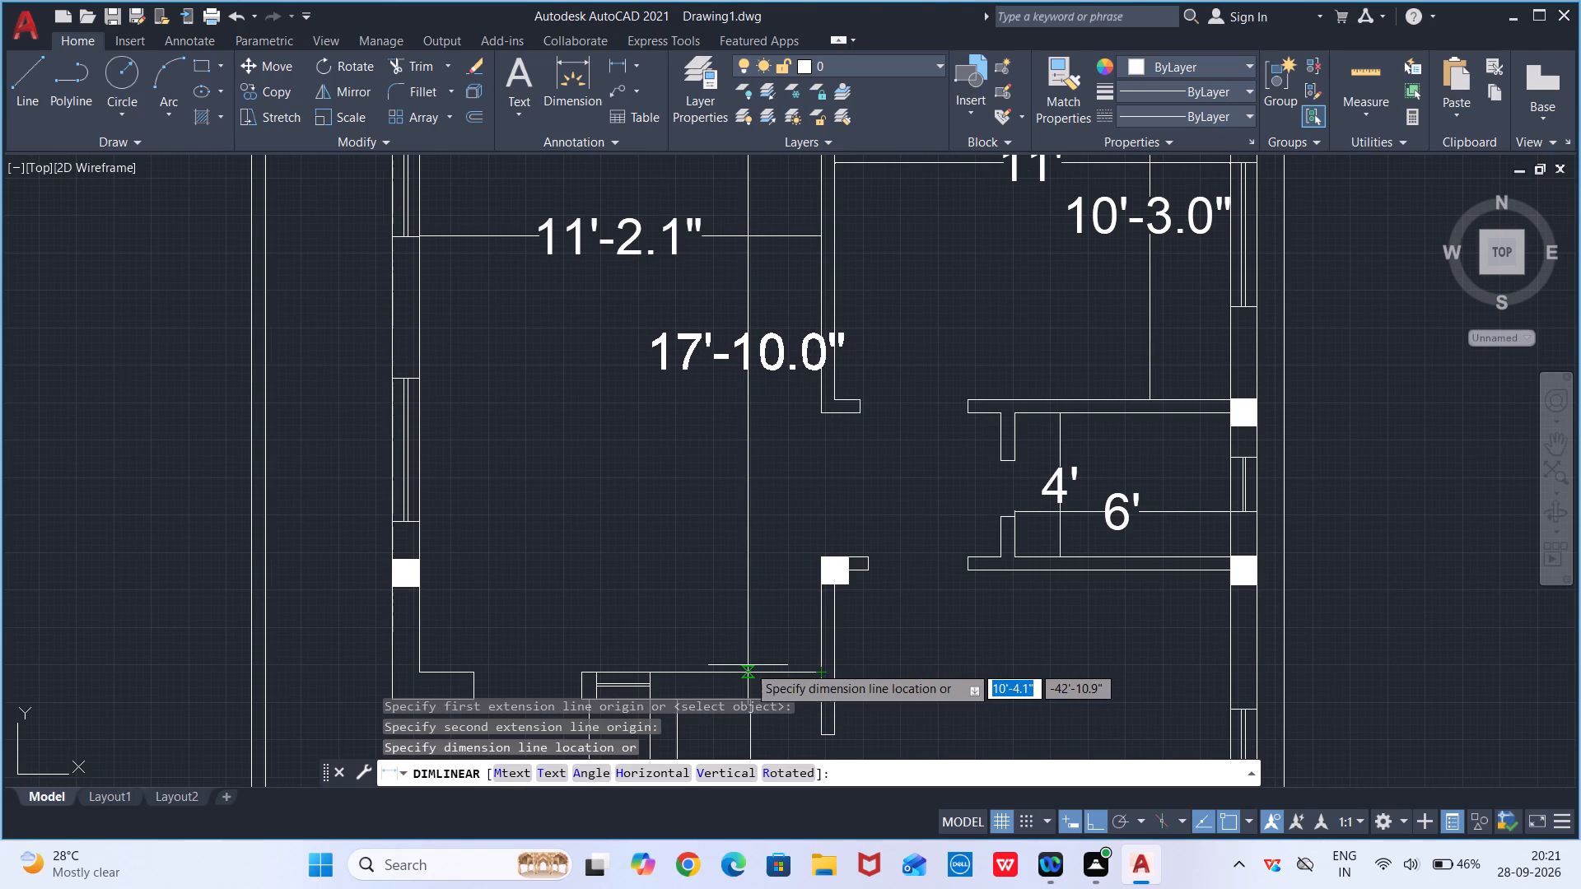
click(719, 634)
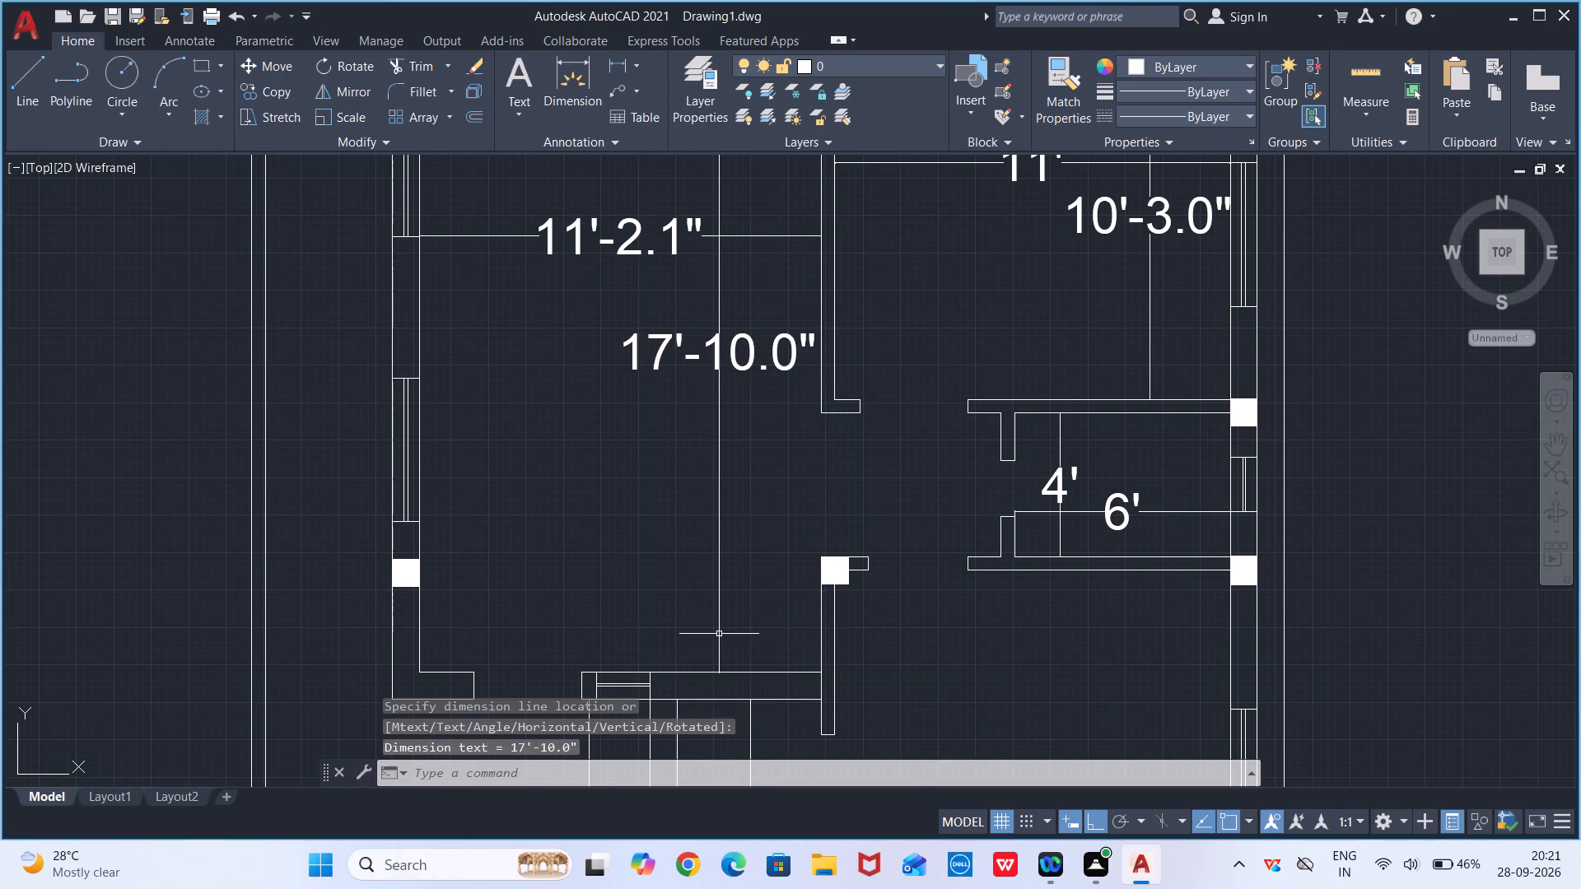
Dimension the upper window in the hall's left wall, with the dimension line just outside the wall.
scroll(719, 634, down, 2)
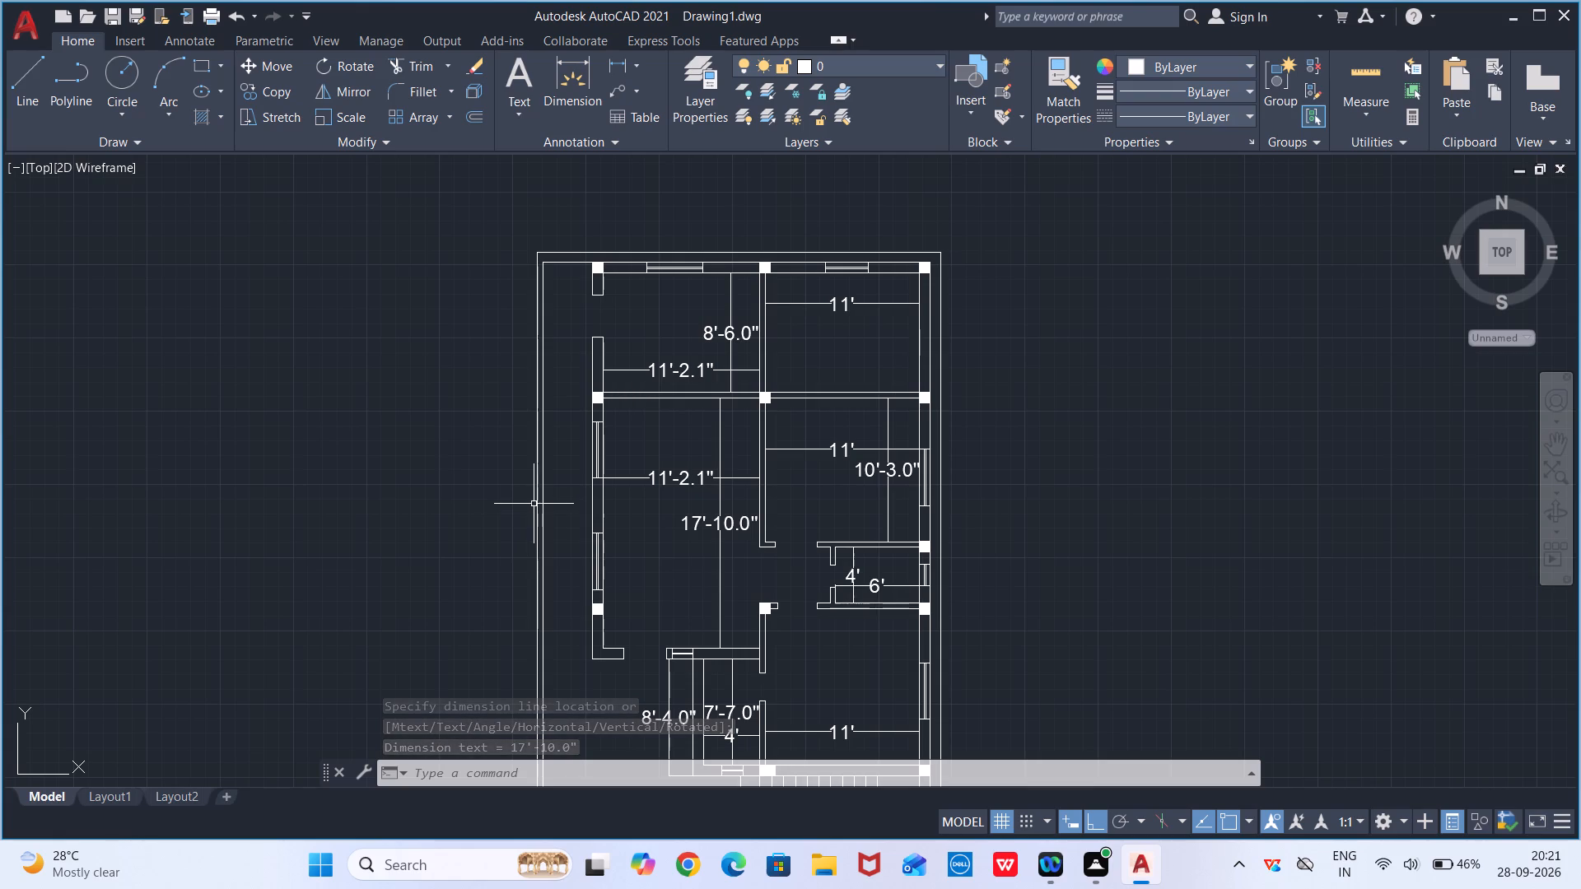
key(d)
text(li)
key(Return)
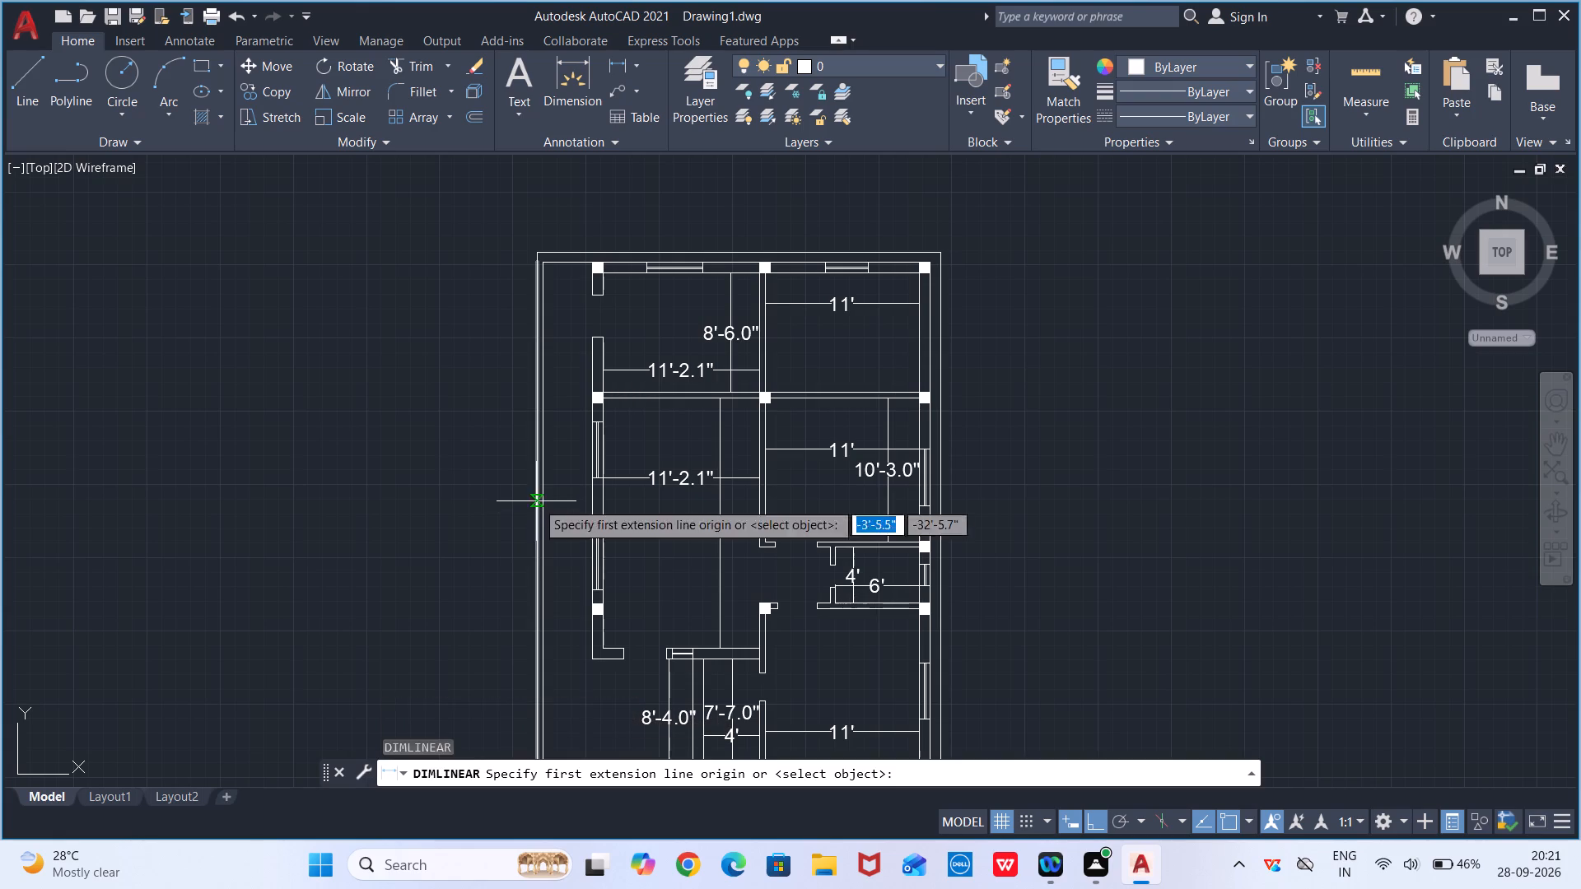
scroll(627, 464, up, 2)
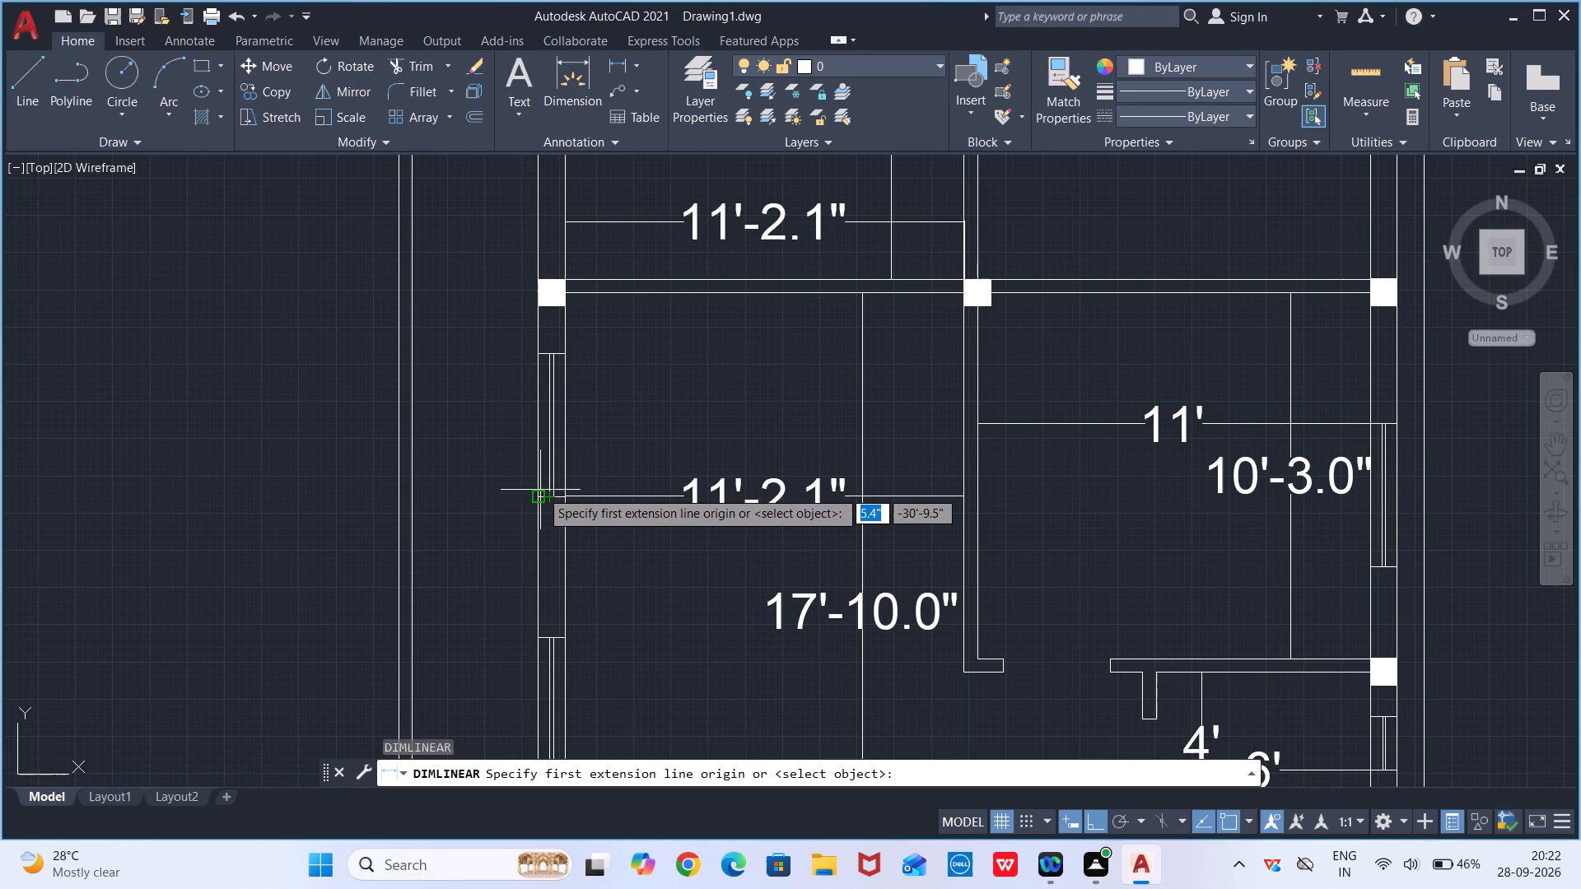
click(541, 490)
click(537, 347)
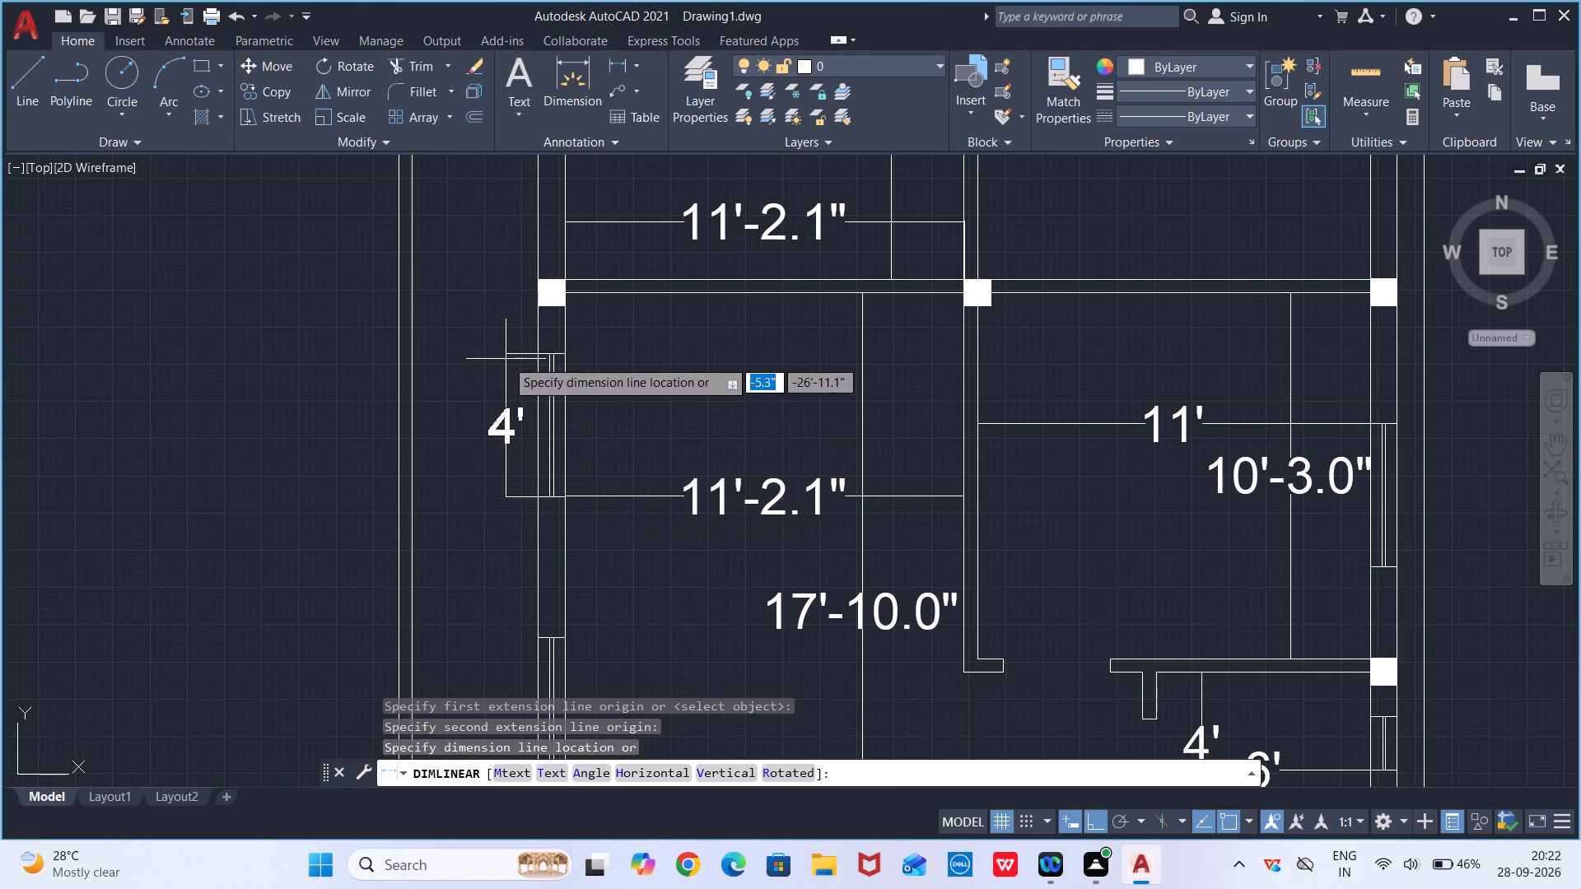
click(505, 358)
Dimension the window in the upper-right room's top wall, with the dimension line above the outer boundary.
key(space)
middle_drag(811, 354, 780, 398)
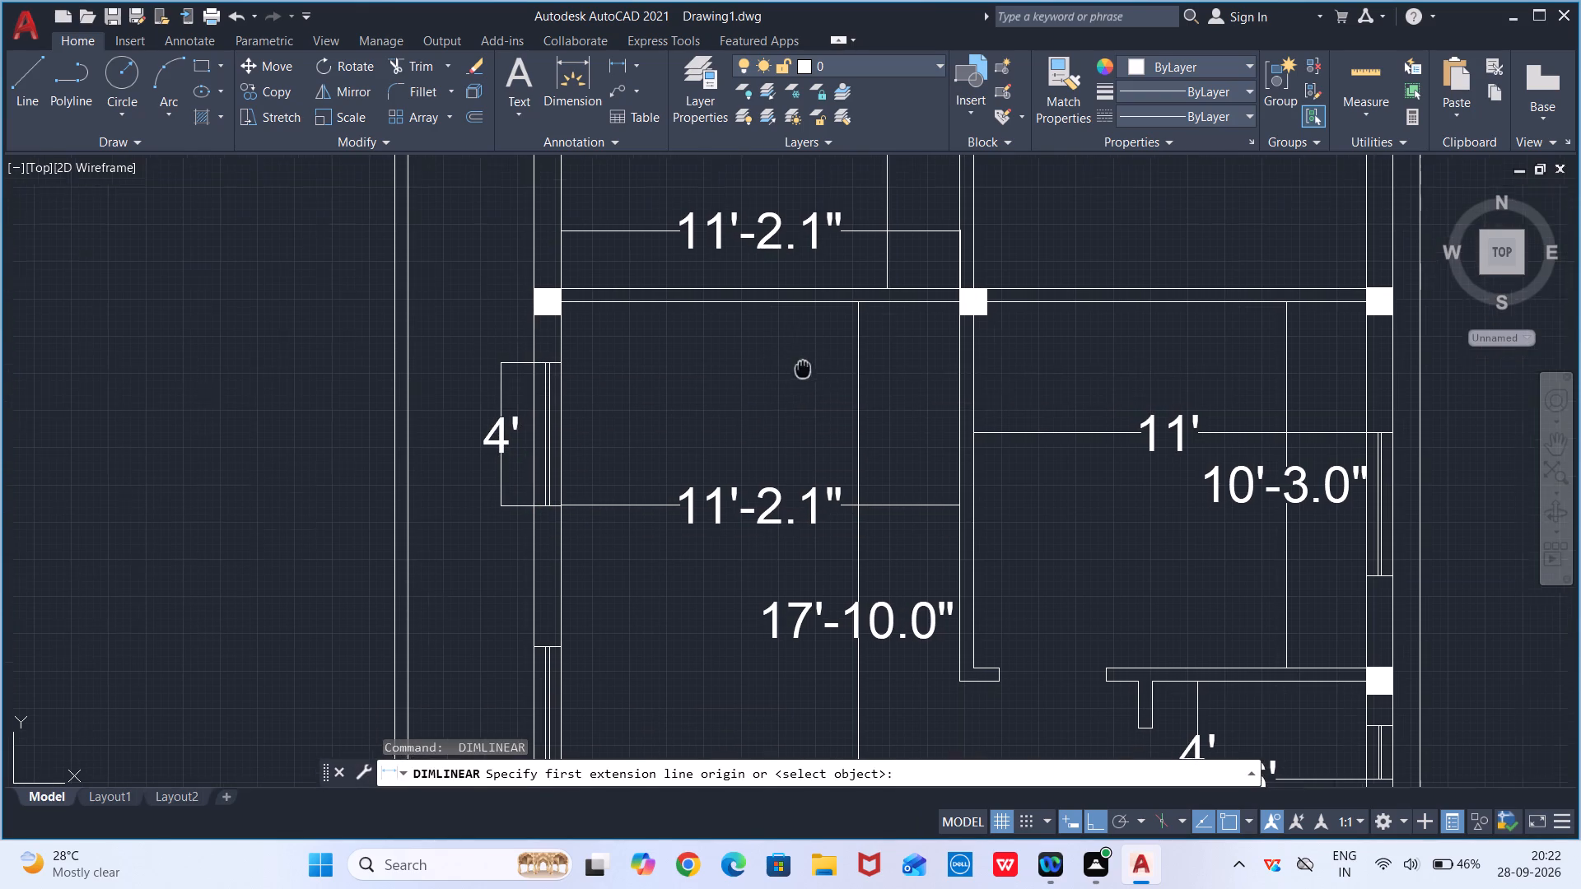
middle_drag(780, 398, 557, 739)
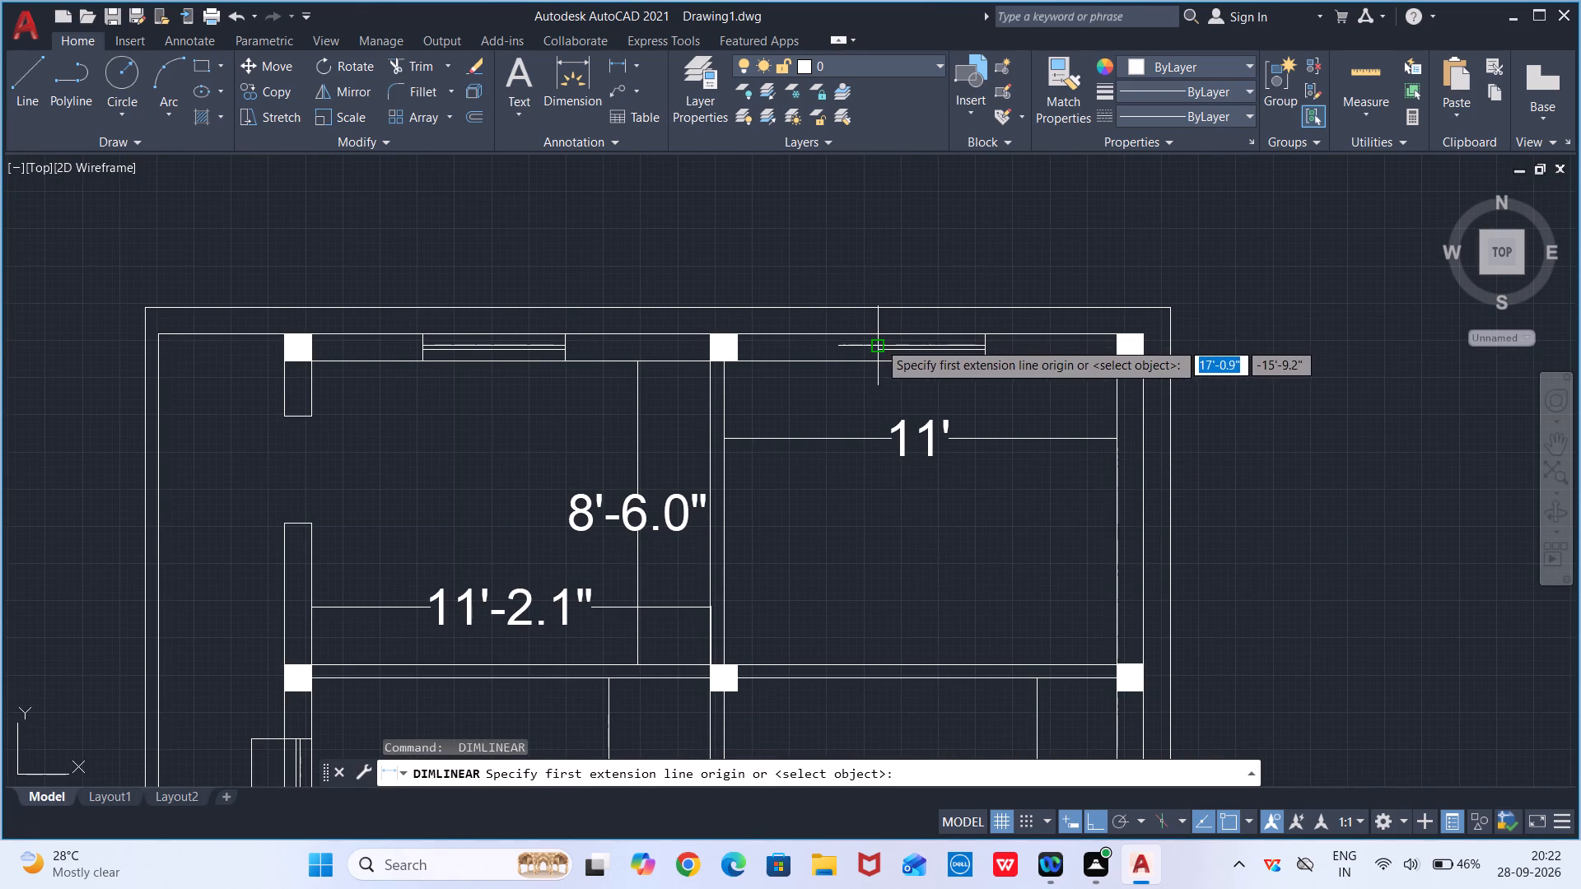
click(879, 329)
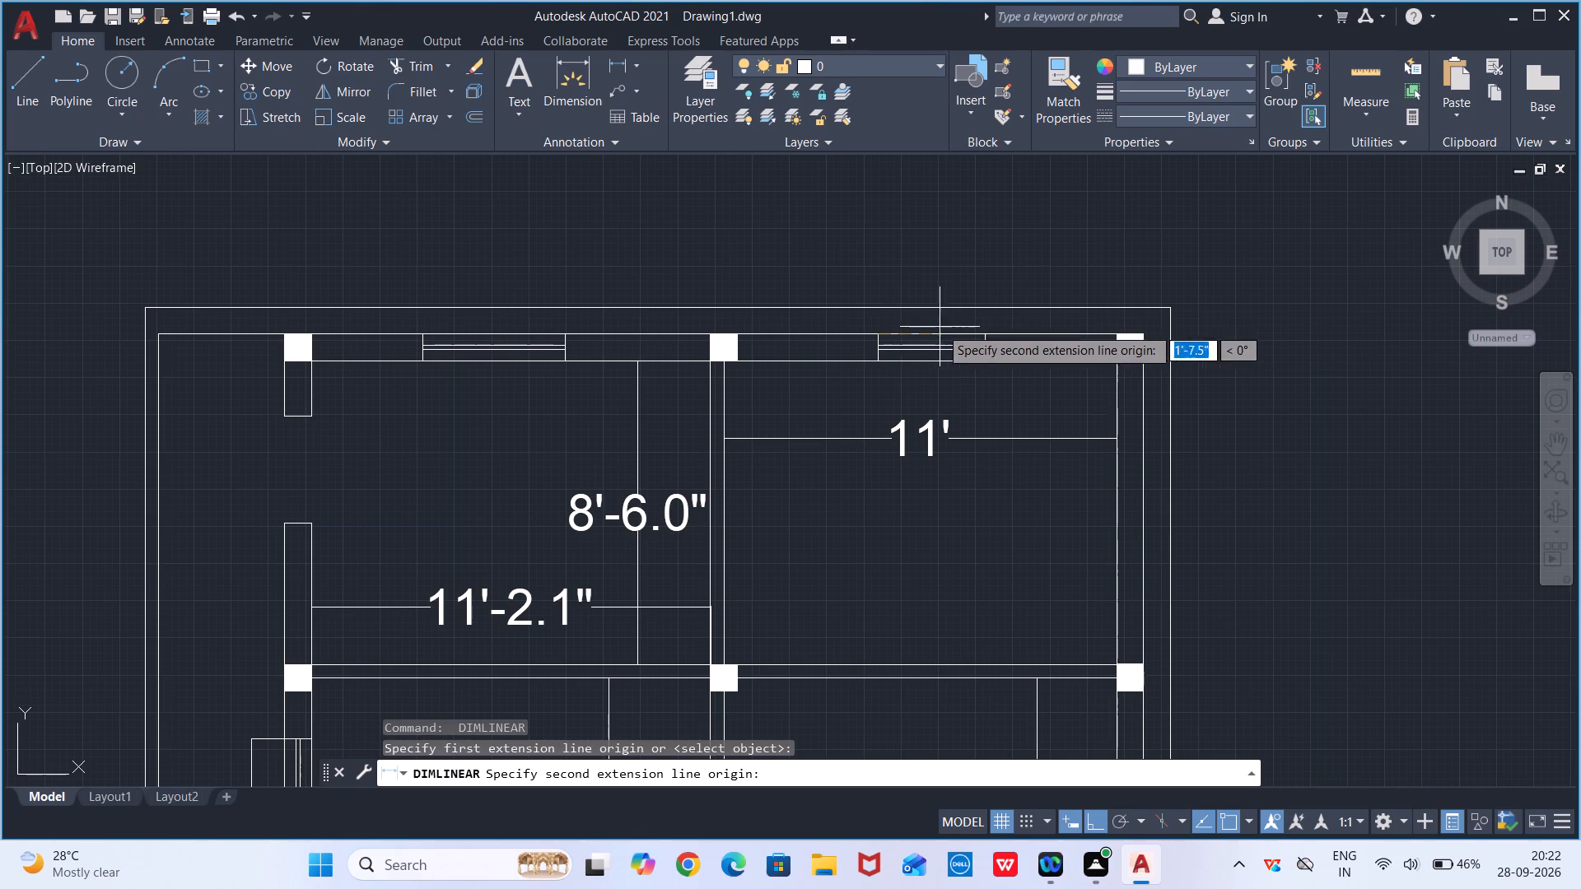
click(991, 330)
click(983, 254)
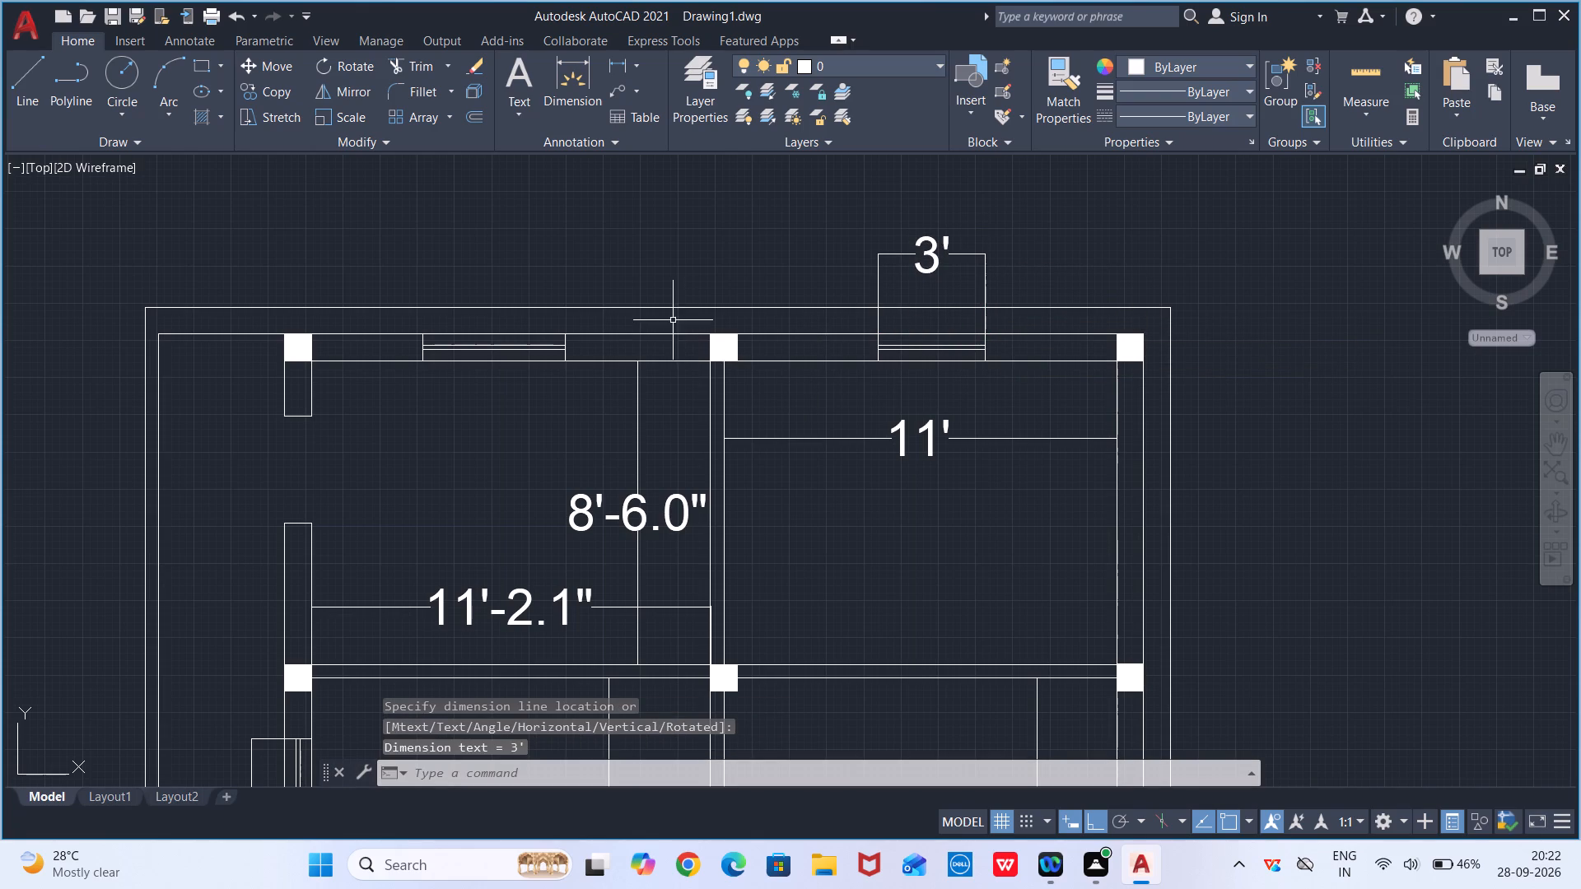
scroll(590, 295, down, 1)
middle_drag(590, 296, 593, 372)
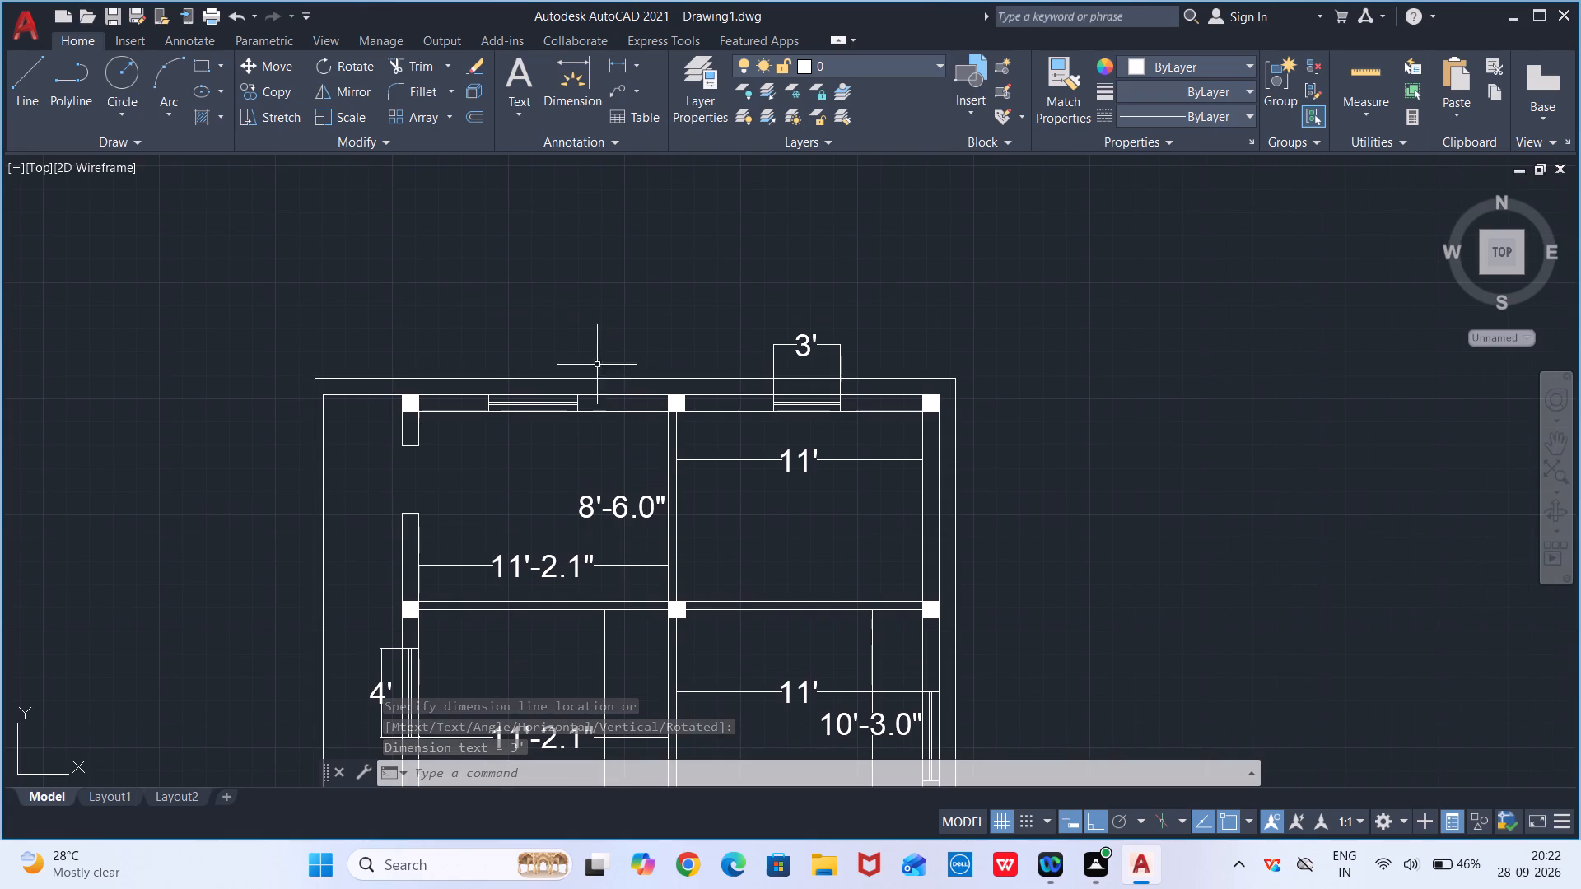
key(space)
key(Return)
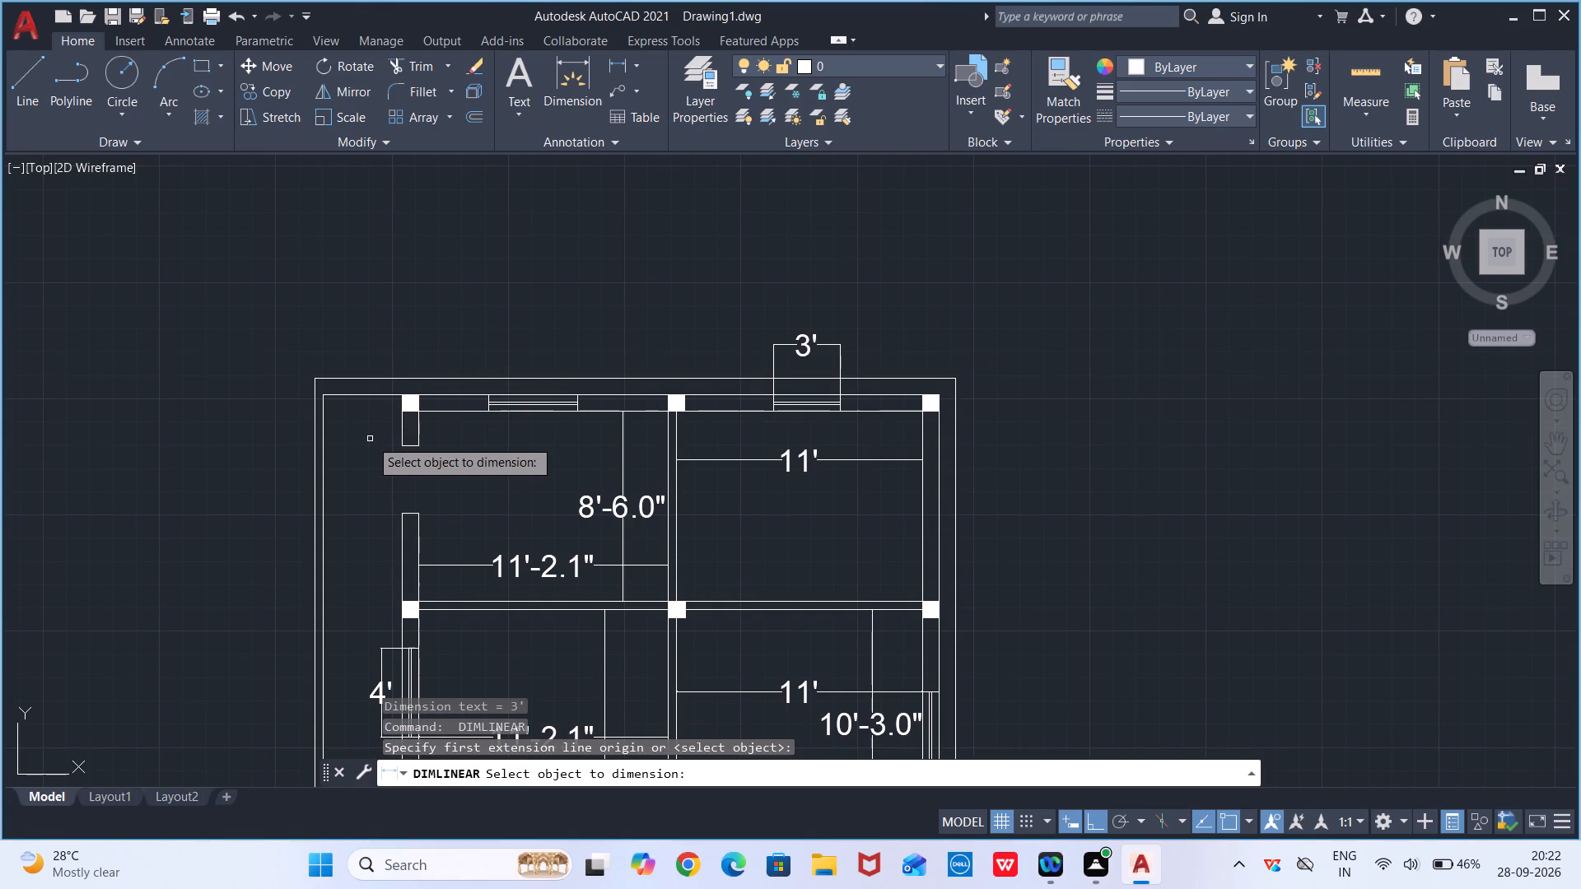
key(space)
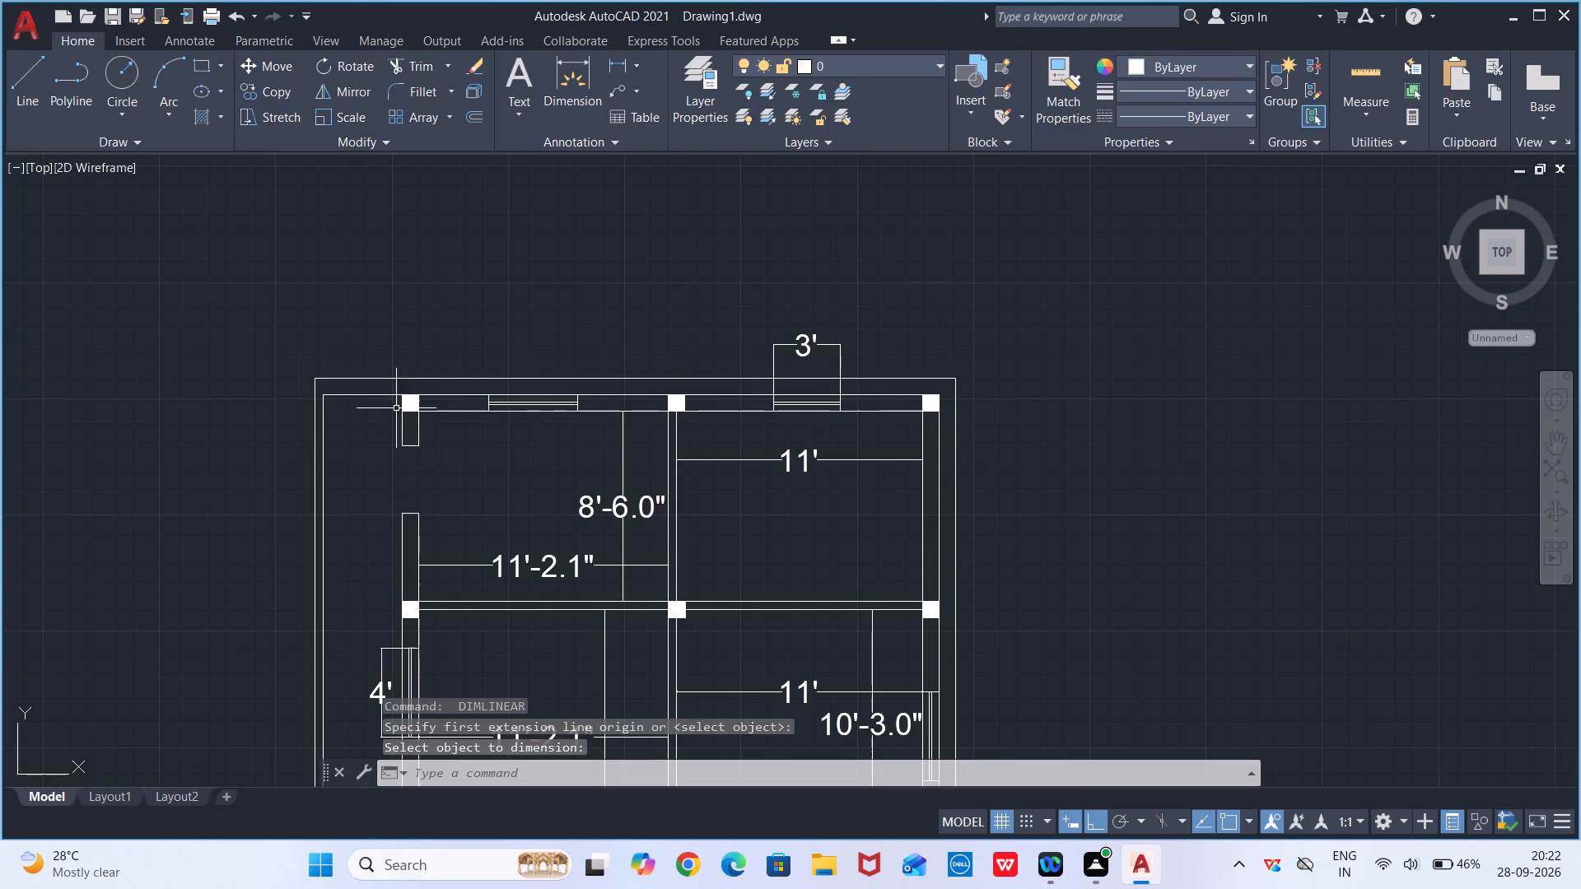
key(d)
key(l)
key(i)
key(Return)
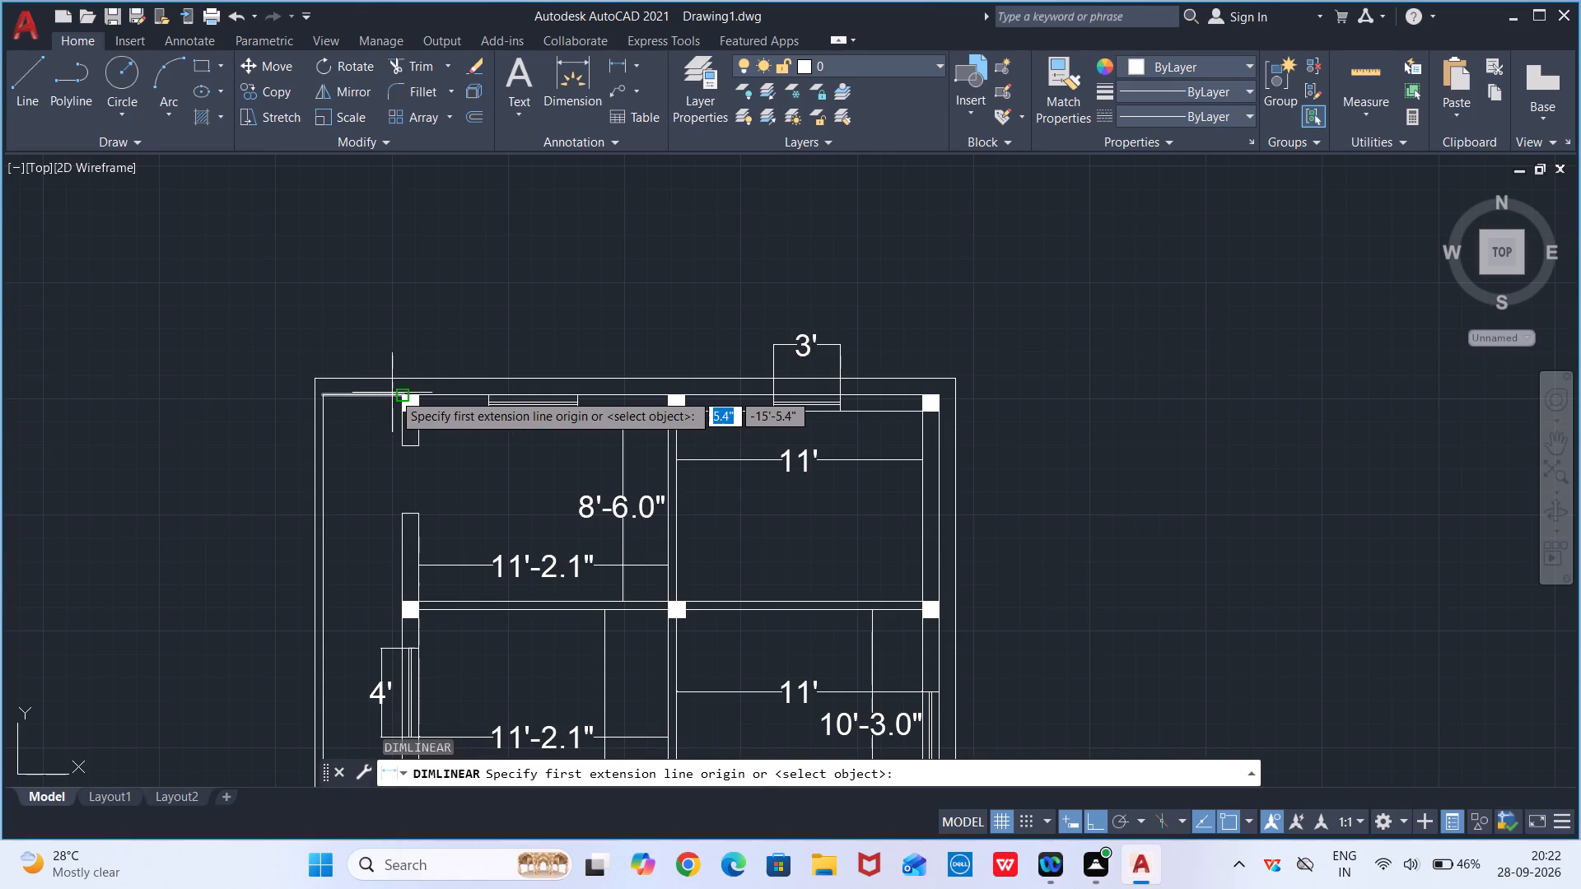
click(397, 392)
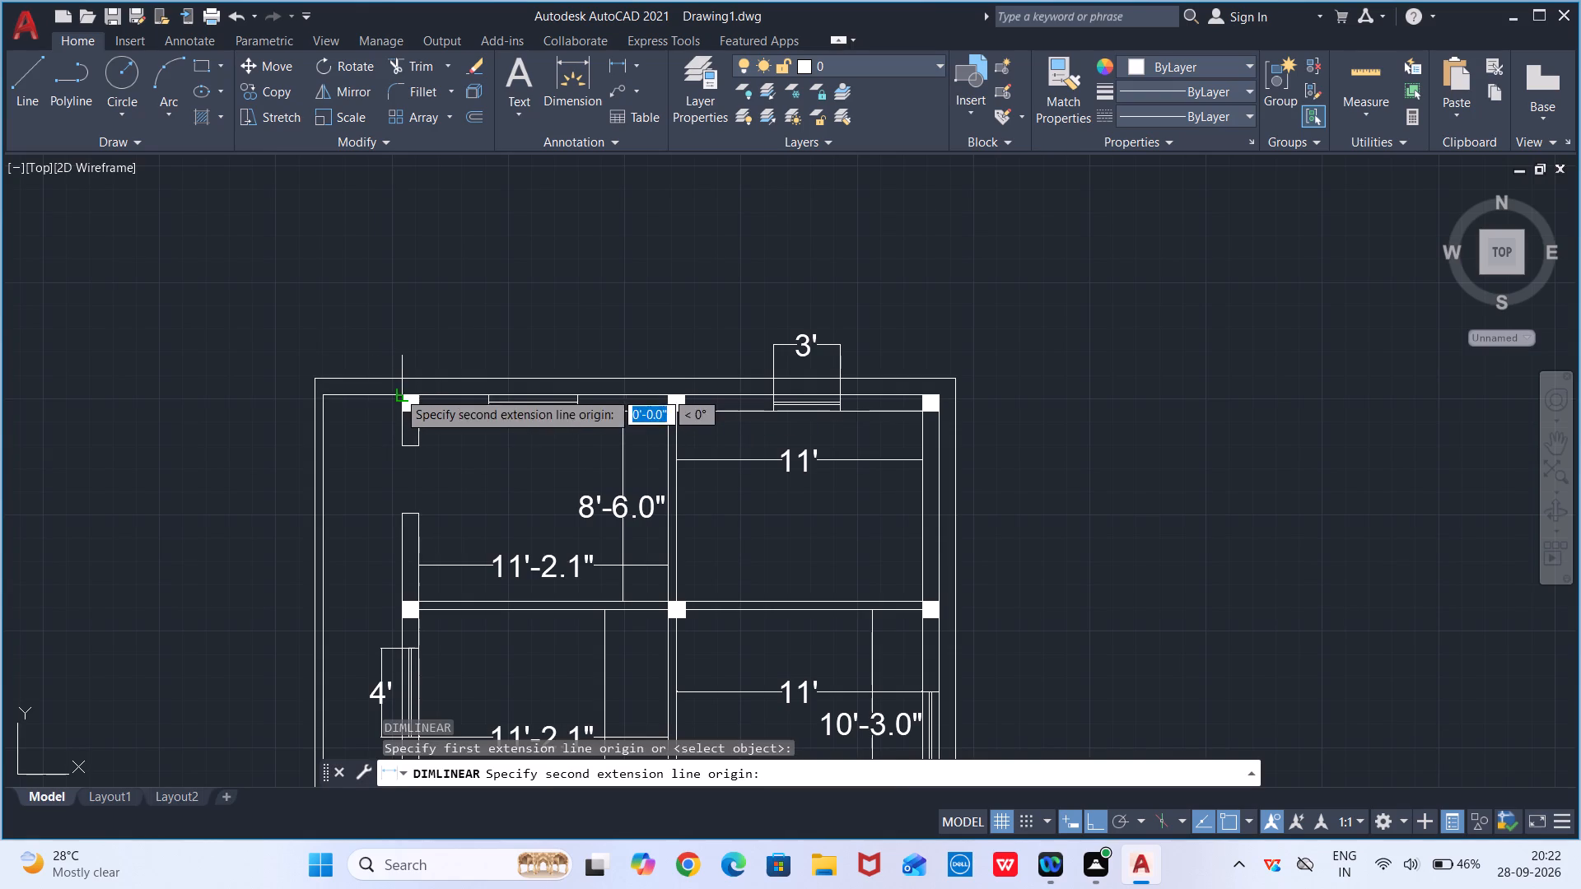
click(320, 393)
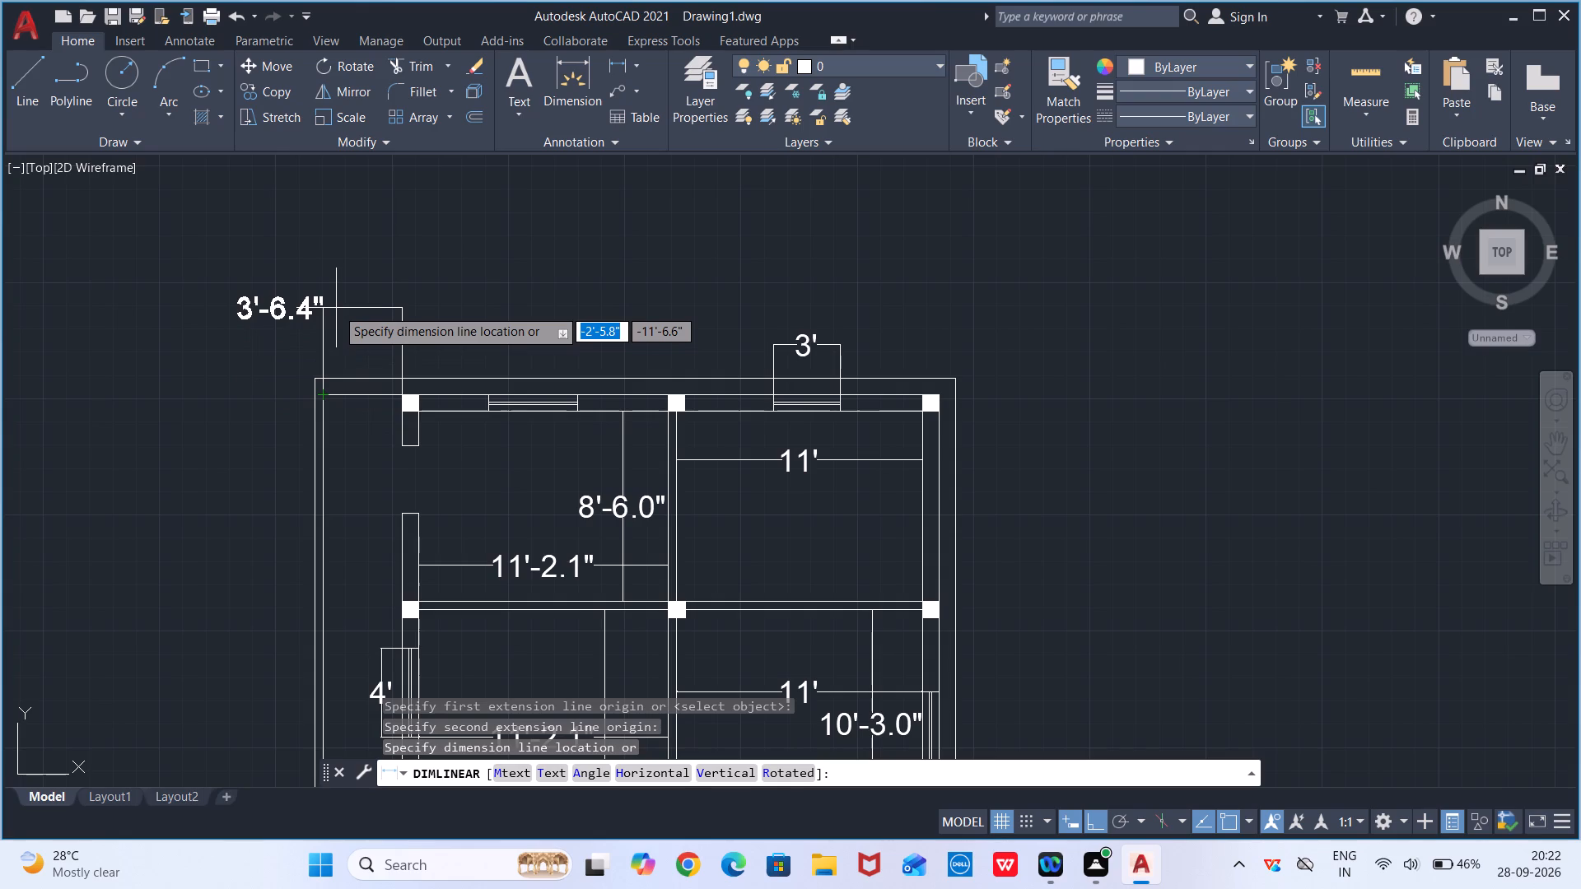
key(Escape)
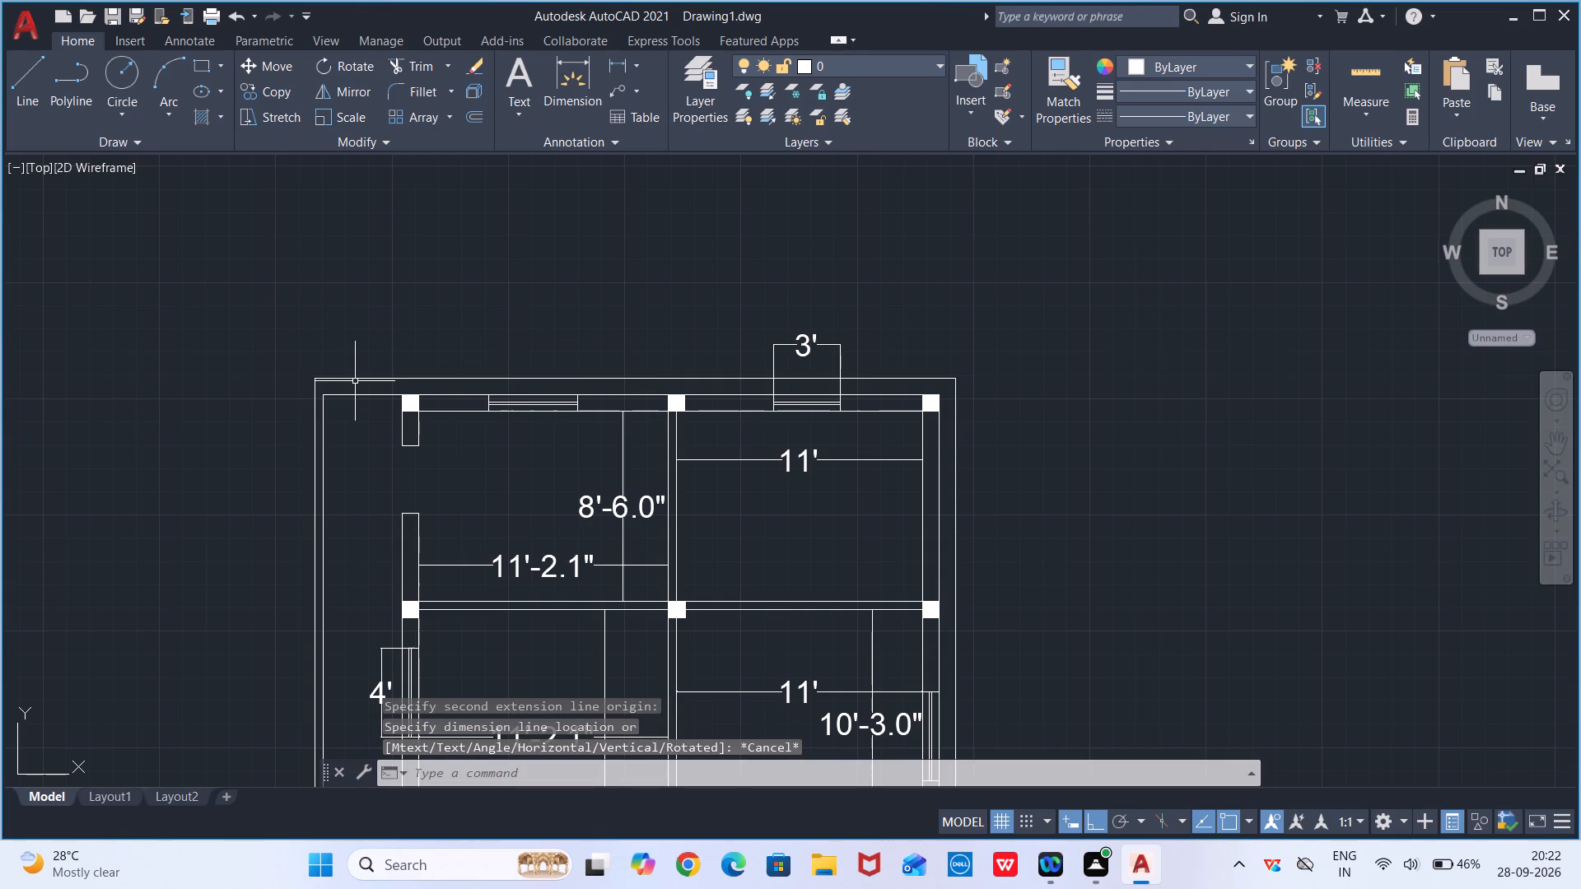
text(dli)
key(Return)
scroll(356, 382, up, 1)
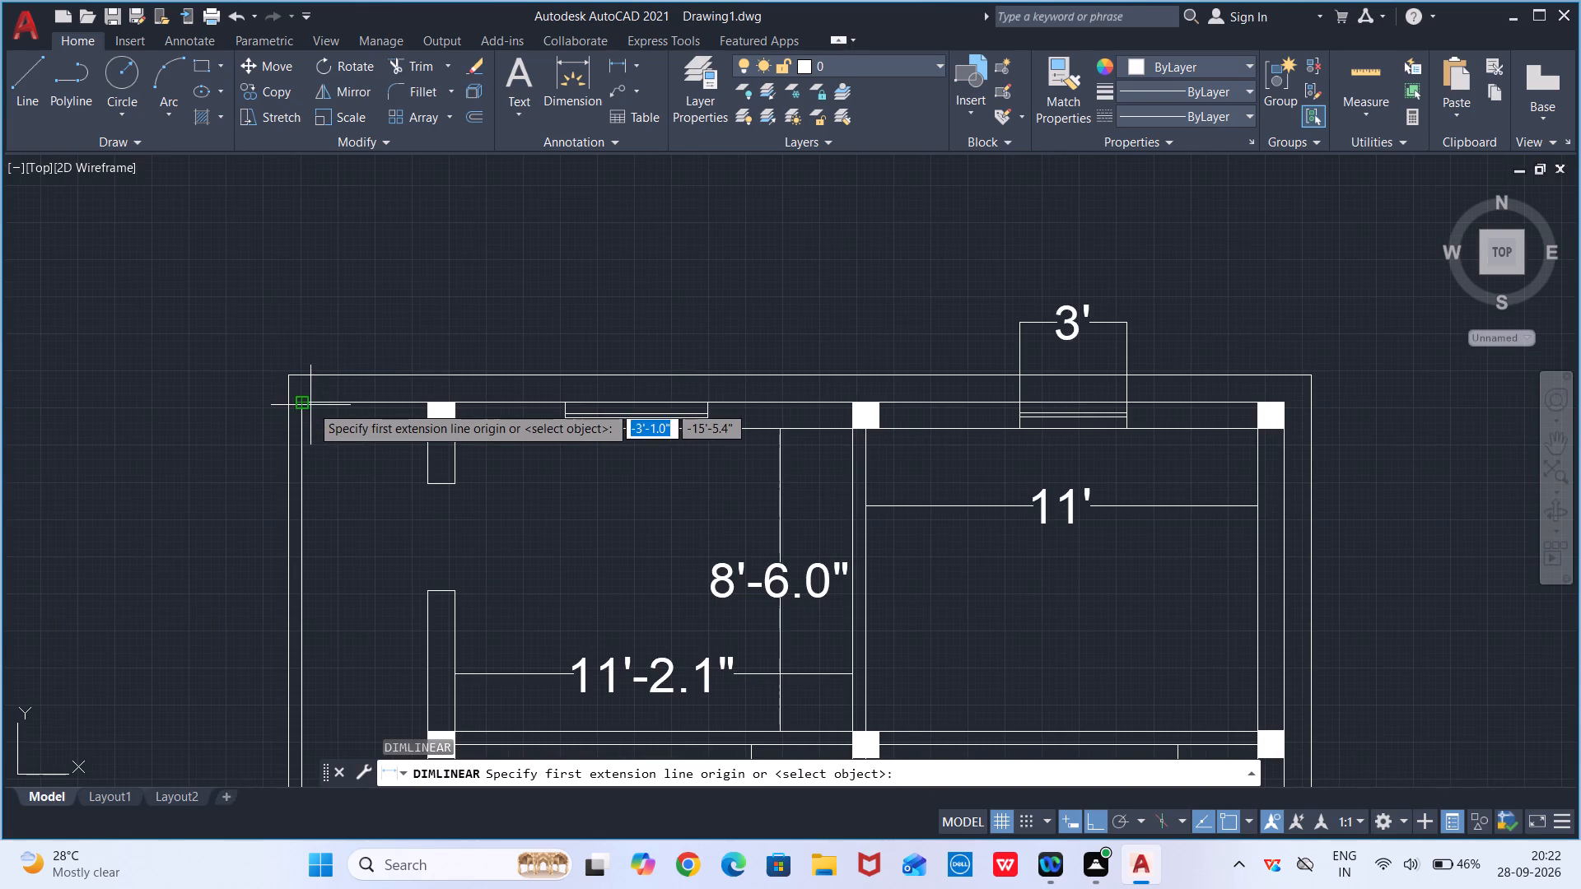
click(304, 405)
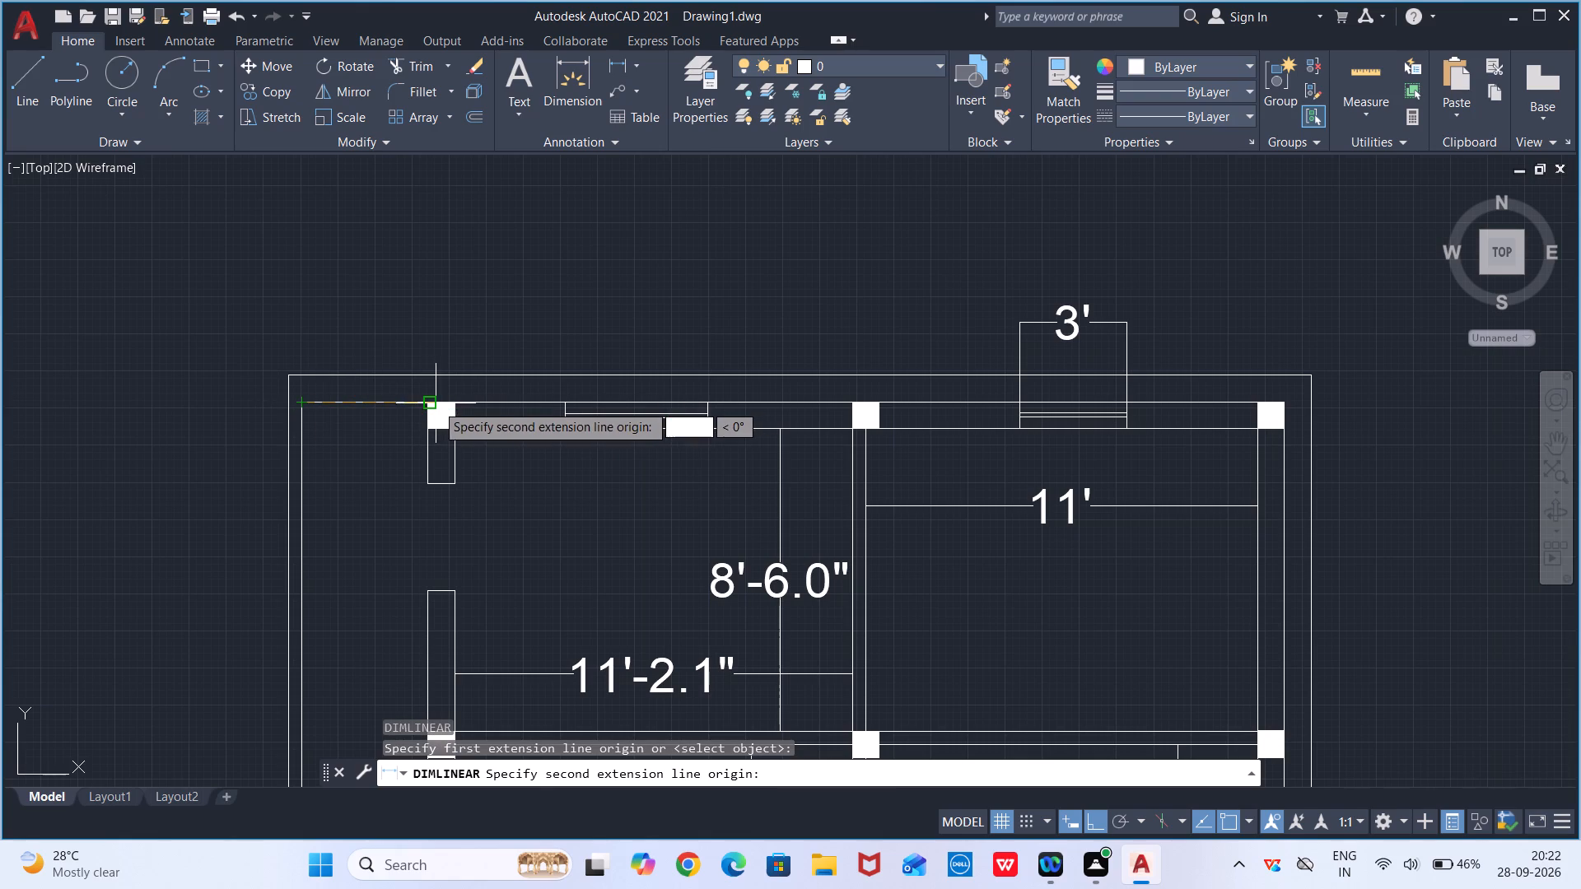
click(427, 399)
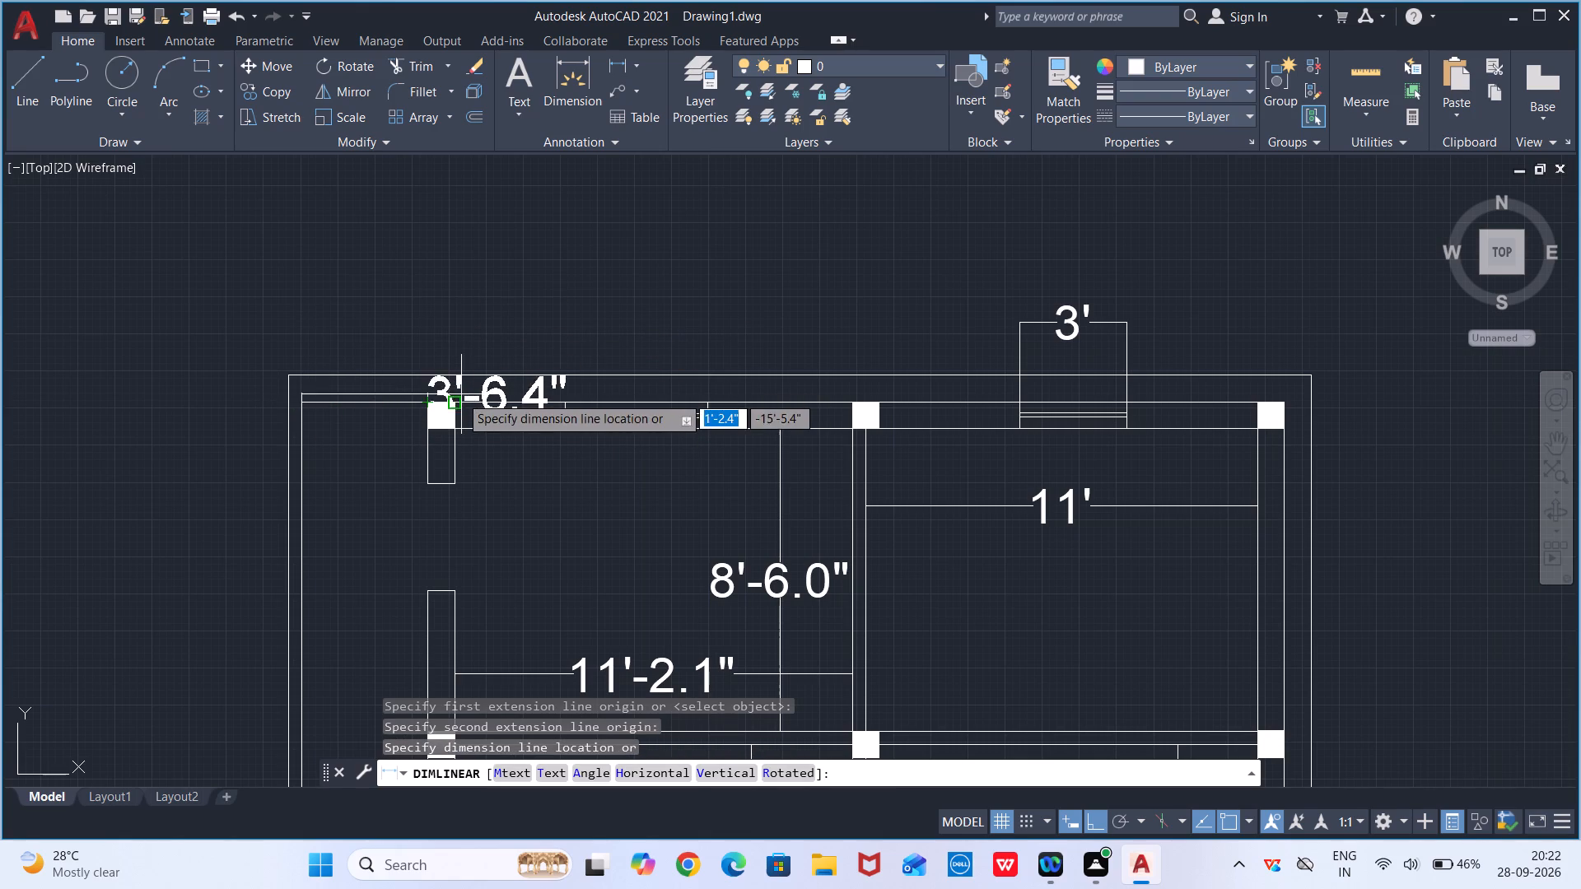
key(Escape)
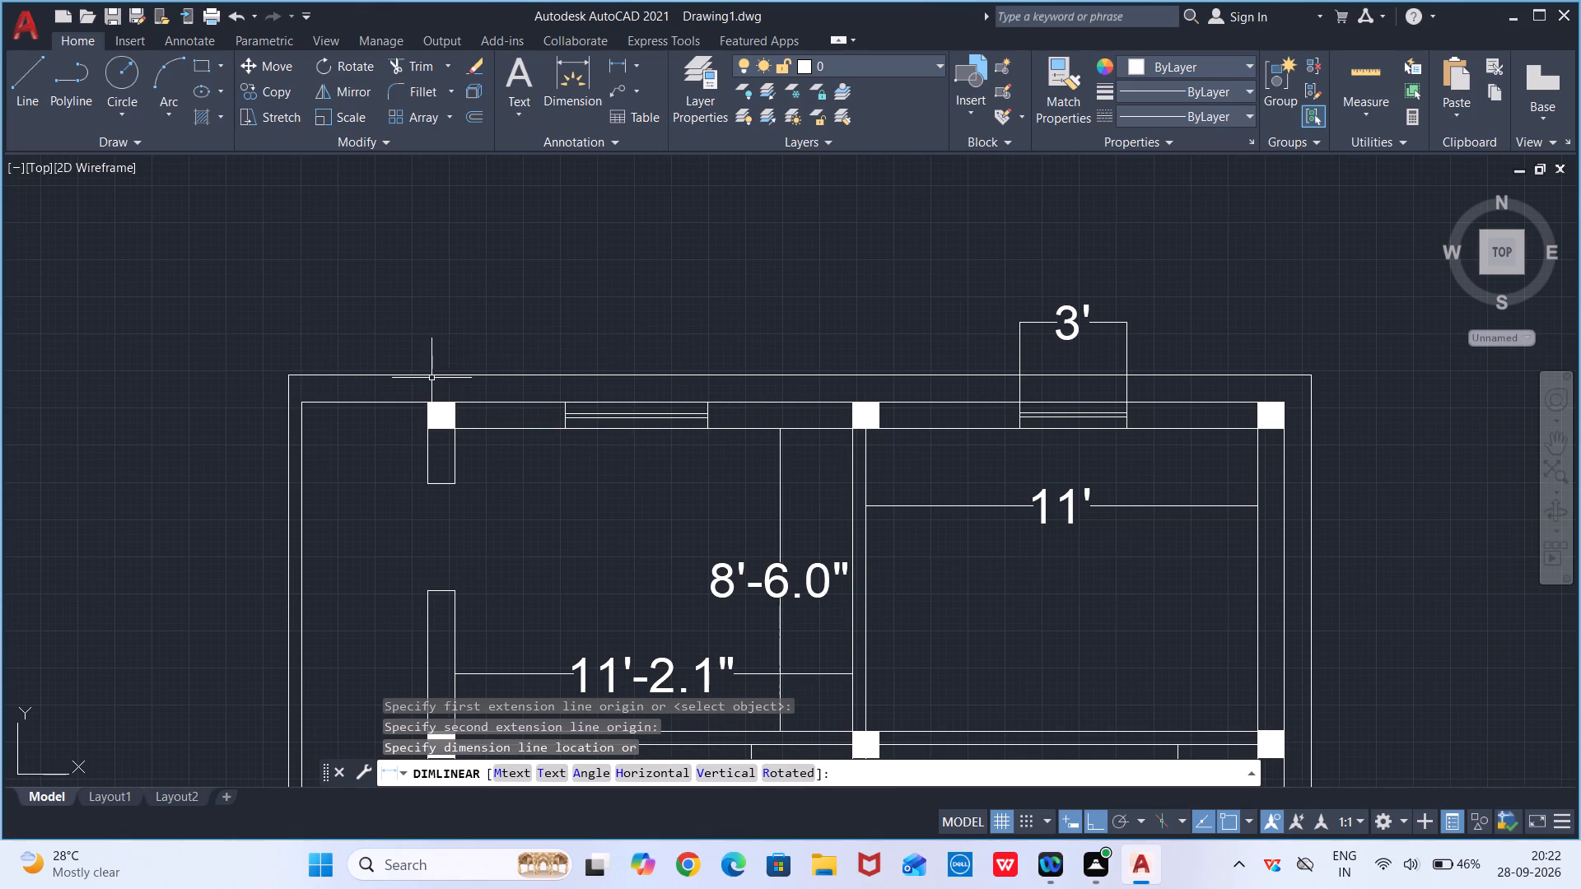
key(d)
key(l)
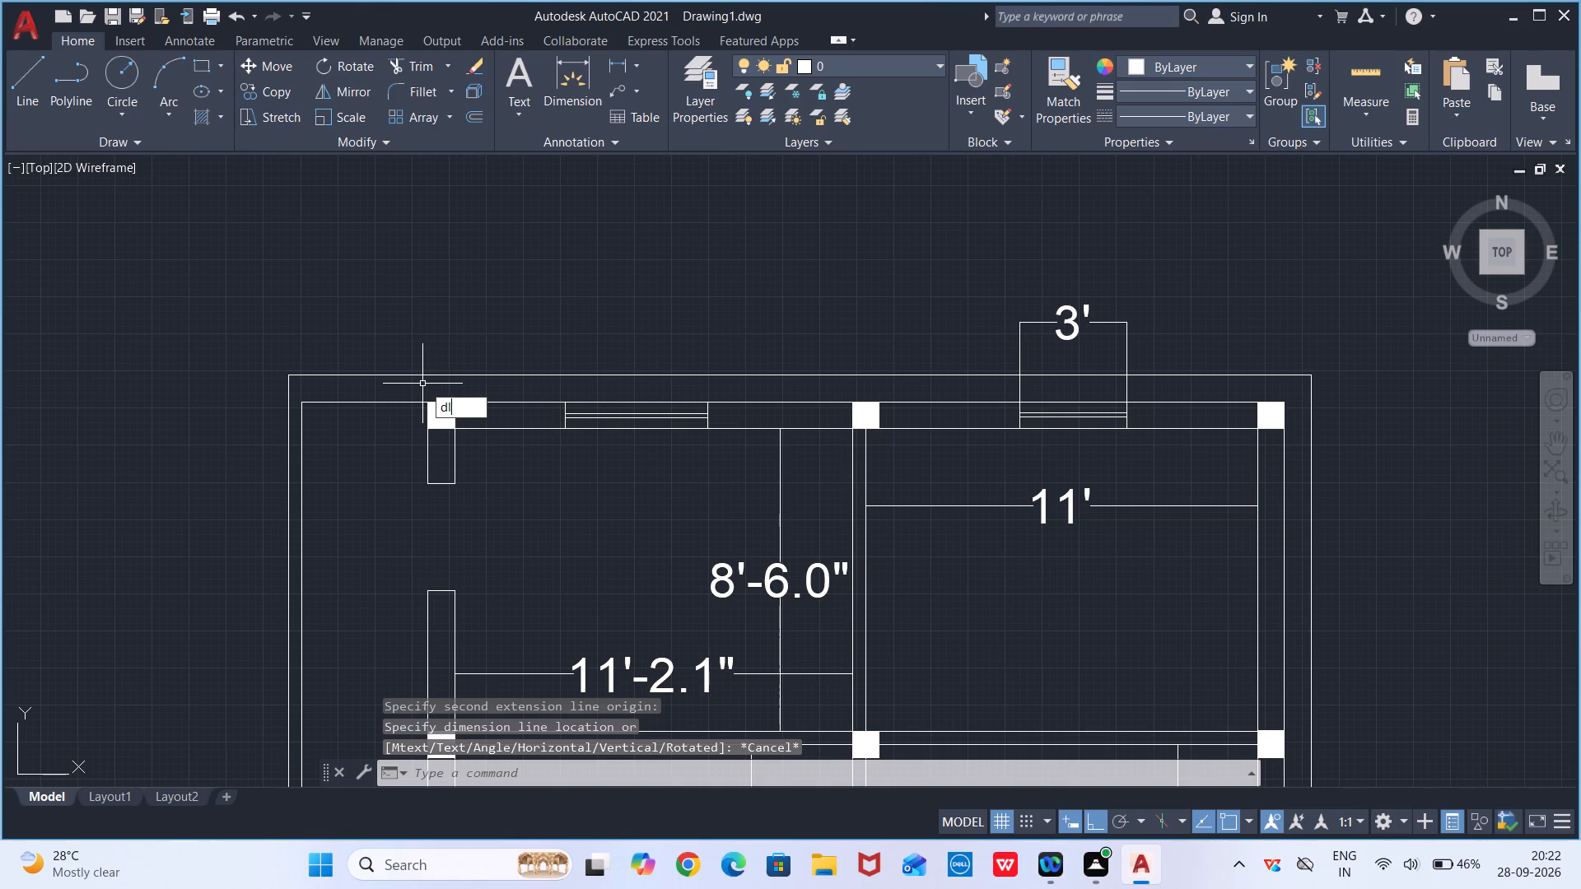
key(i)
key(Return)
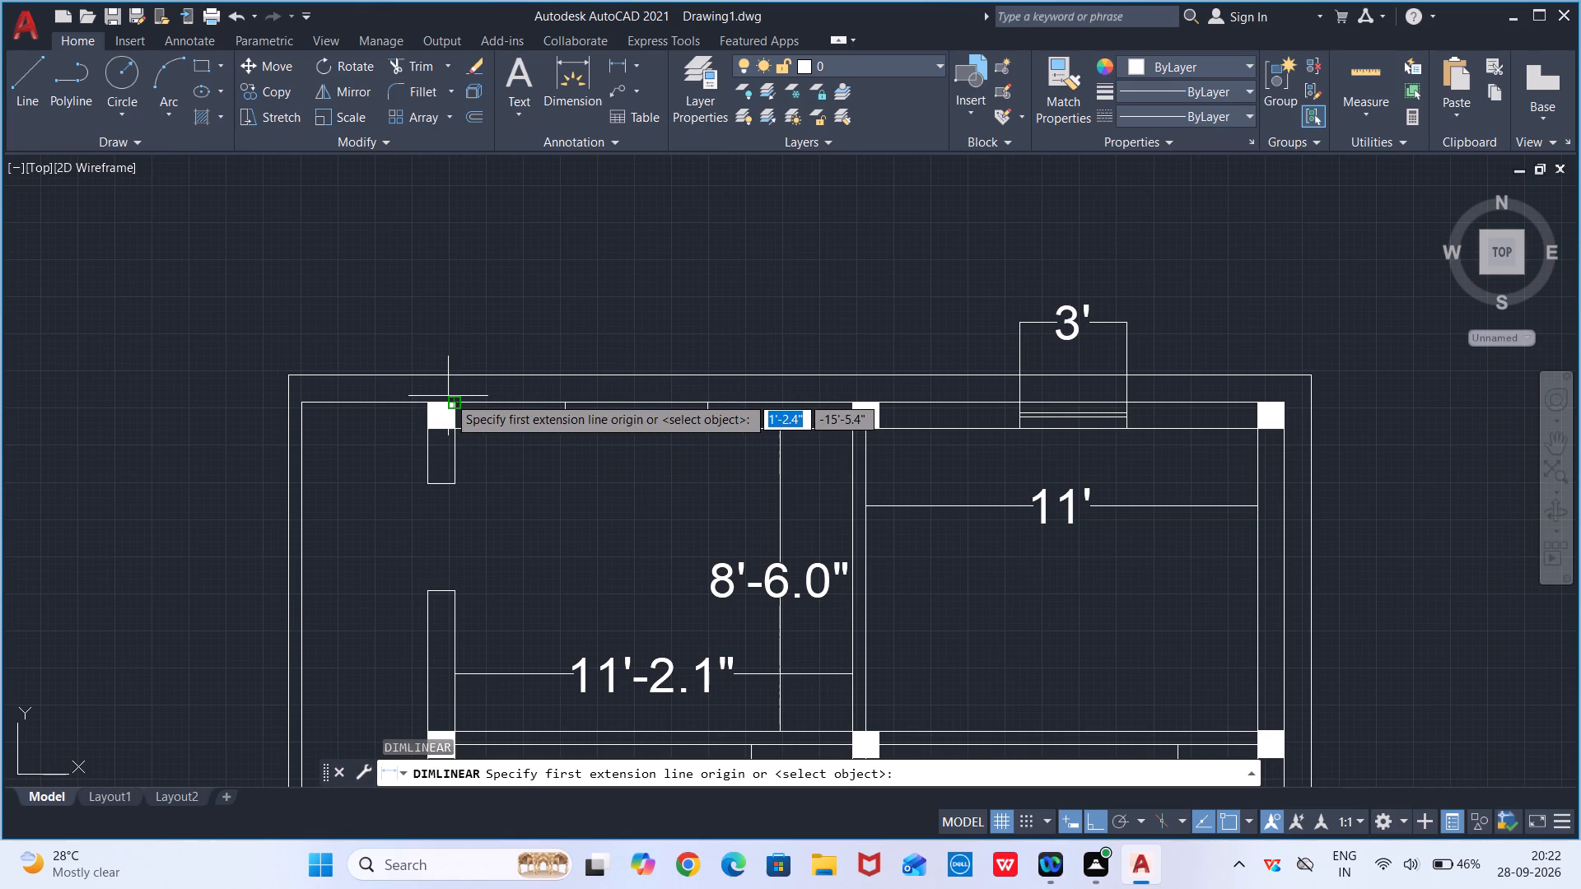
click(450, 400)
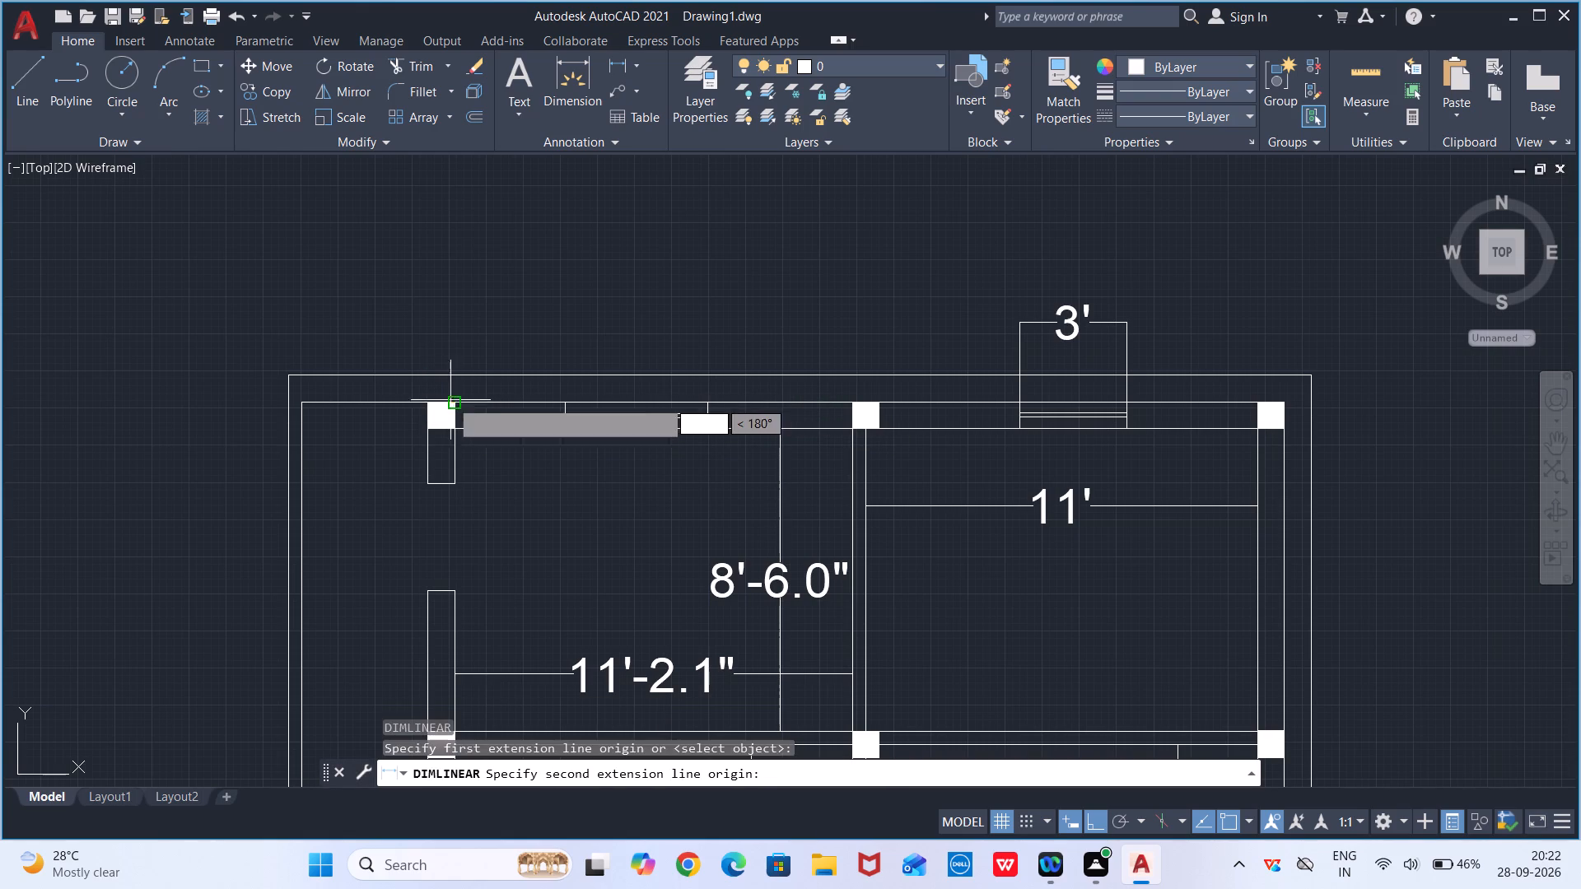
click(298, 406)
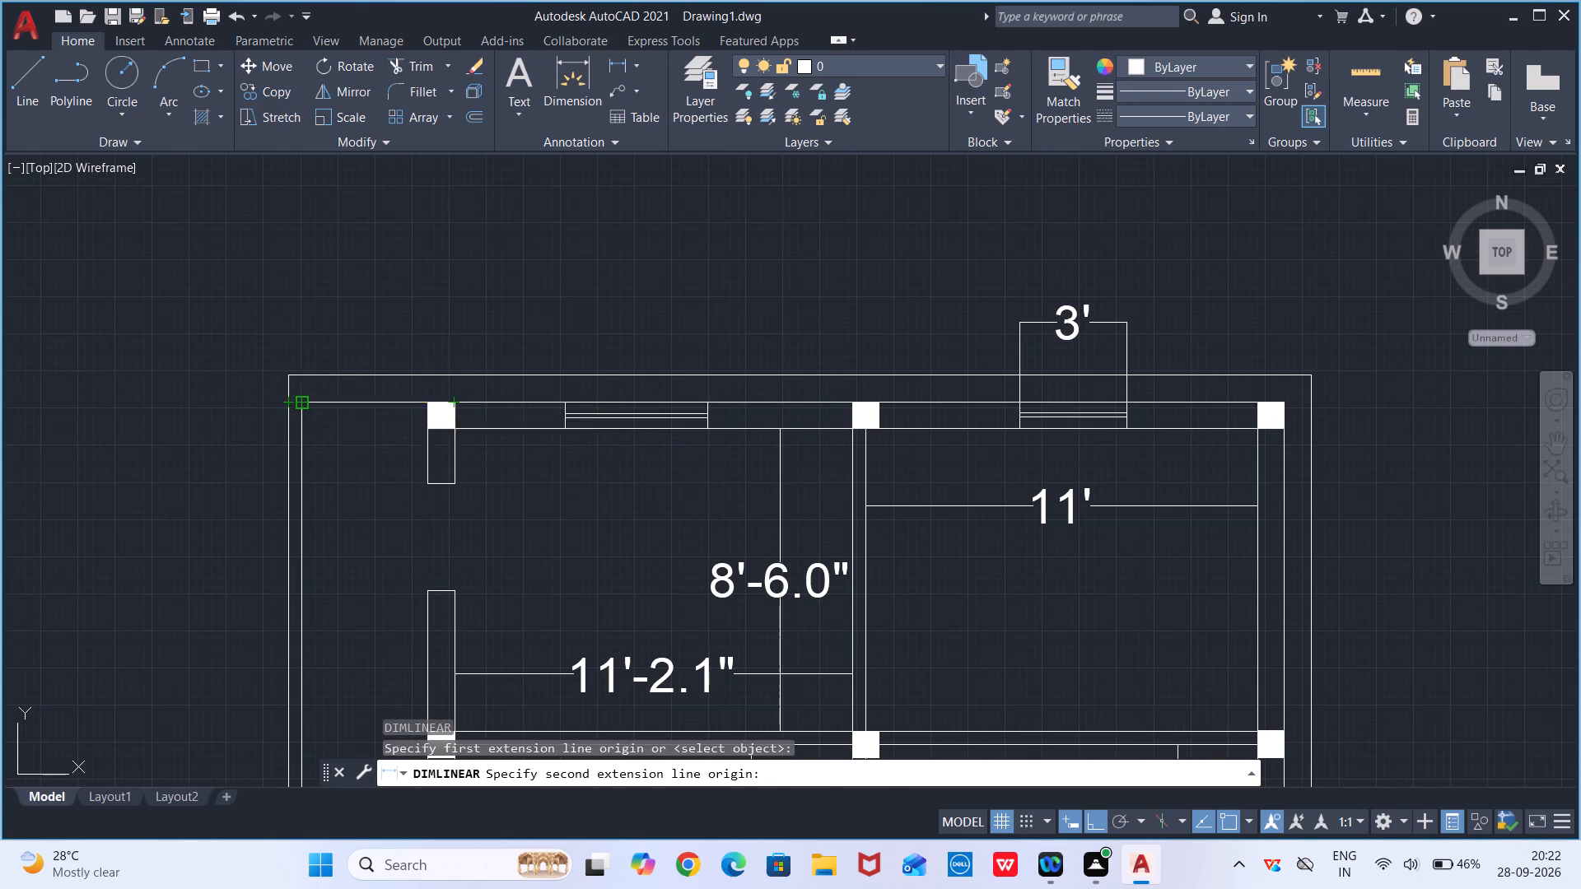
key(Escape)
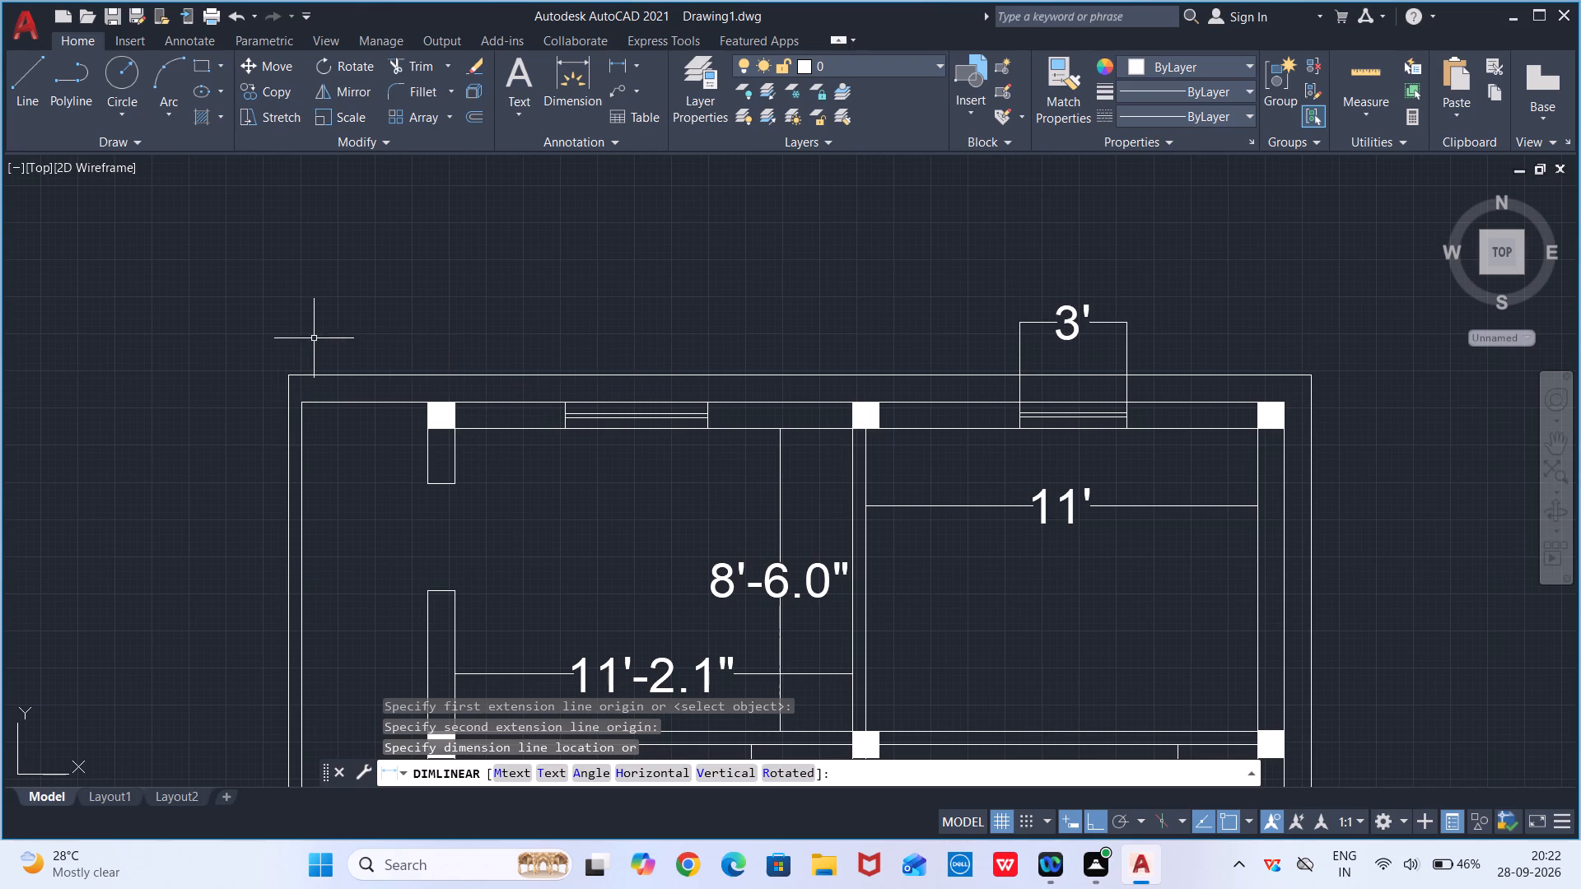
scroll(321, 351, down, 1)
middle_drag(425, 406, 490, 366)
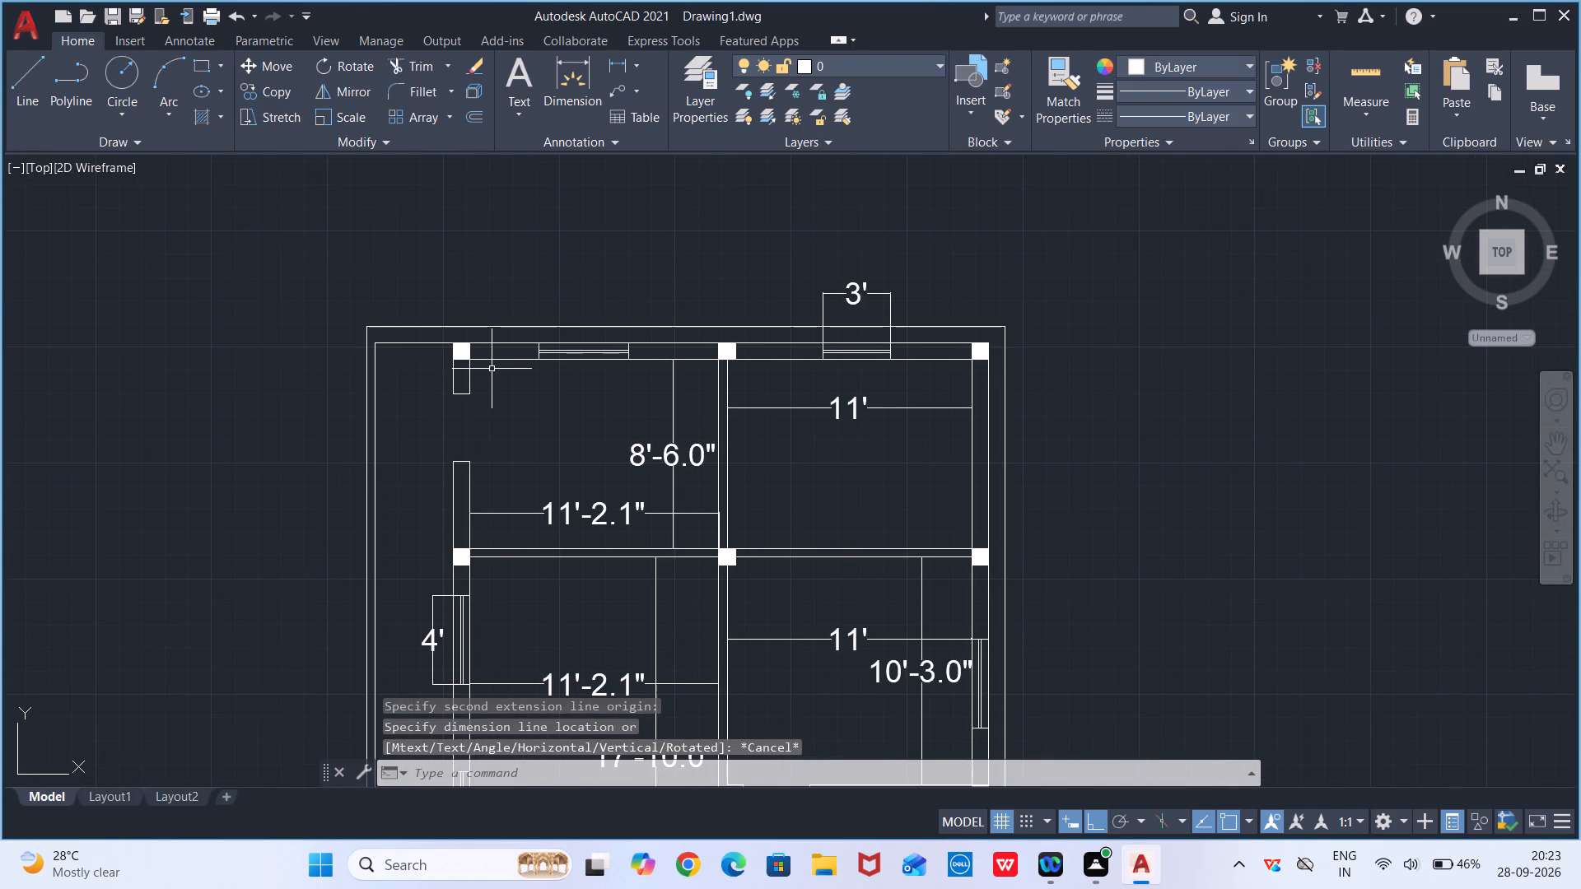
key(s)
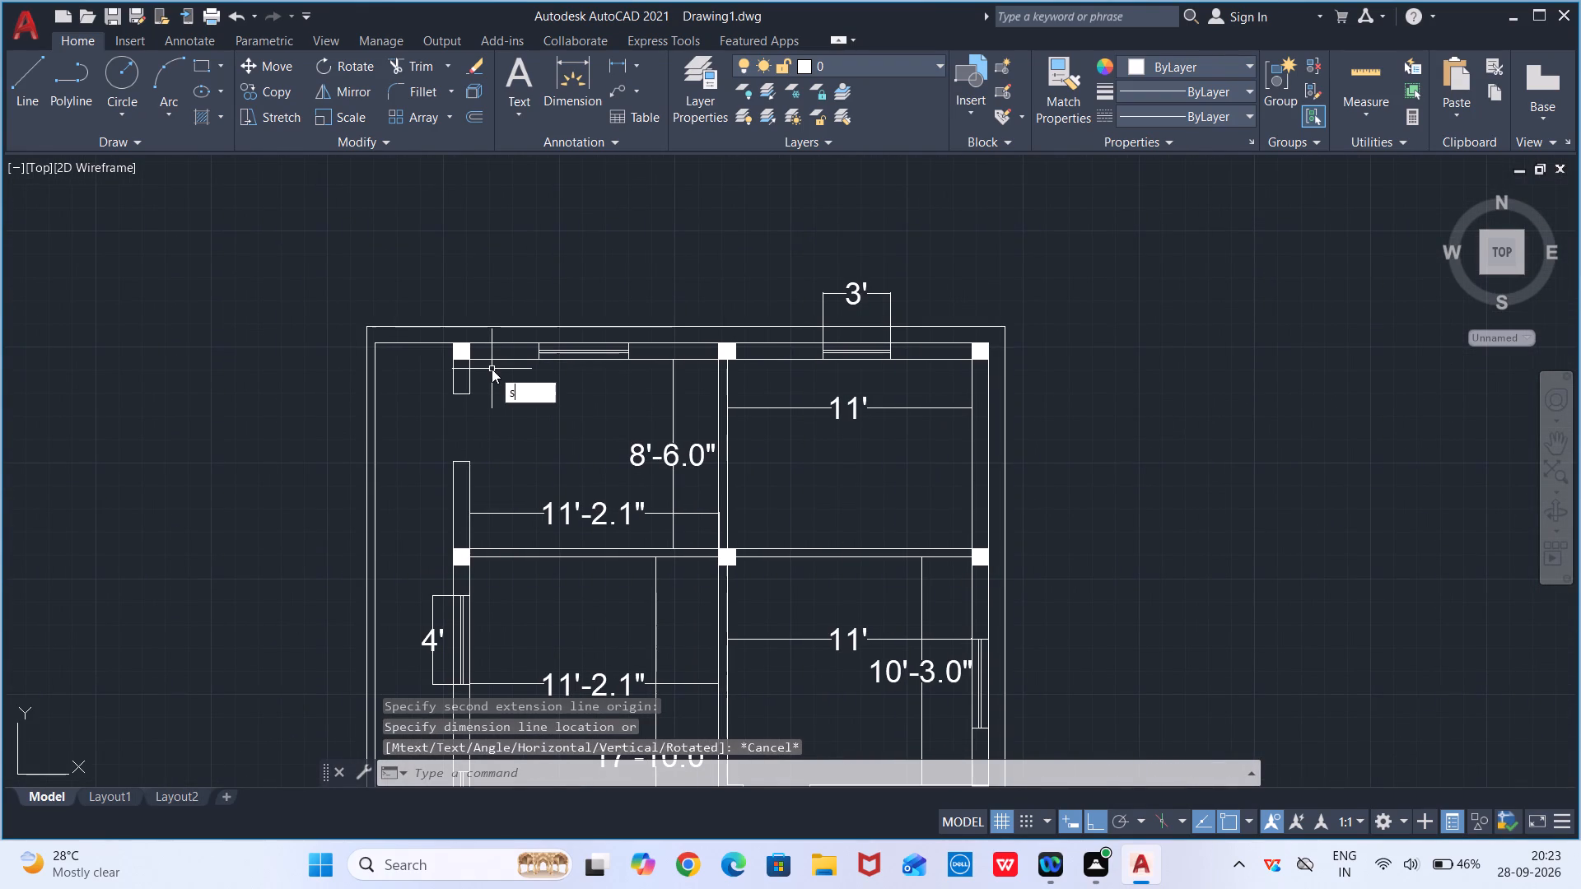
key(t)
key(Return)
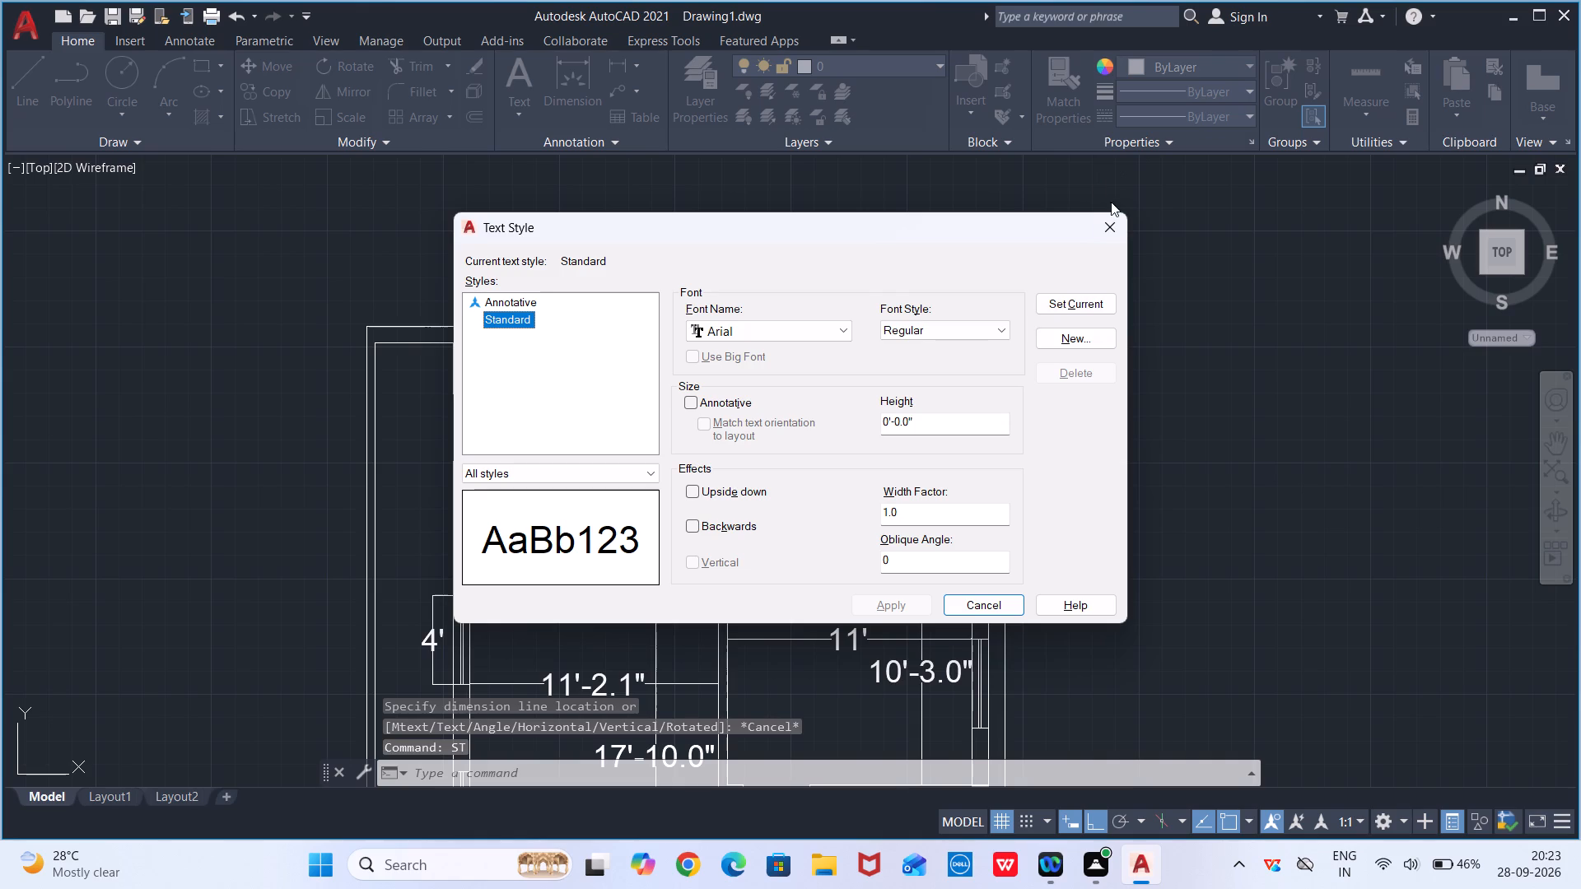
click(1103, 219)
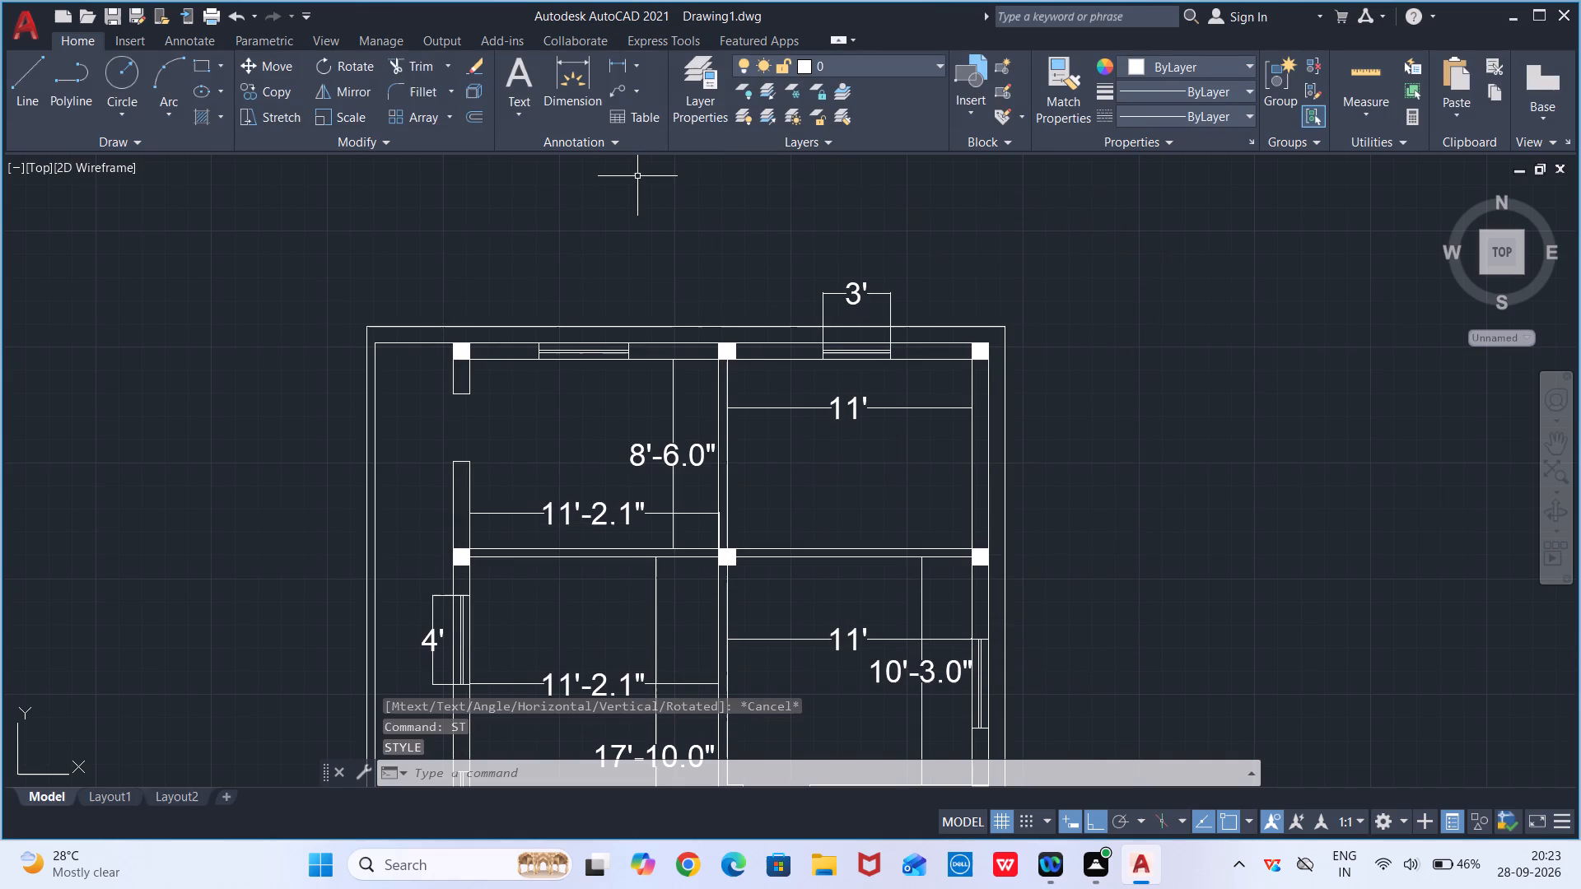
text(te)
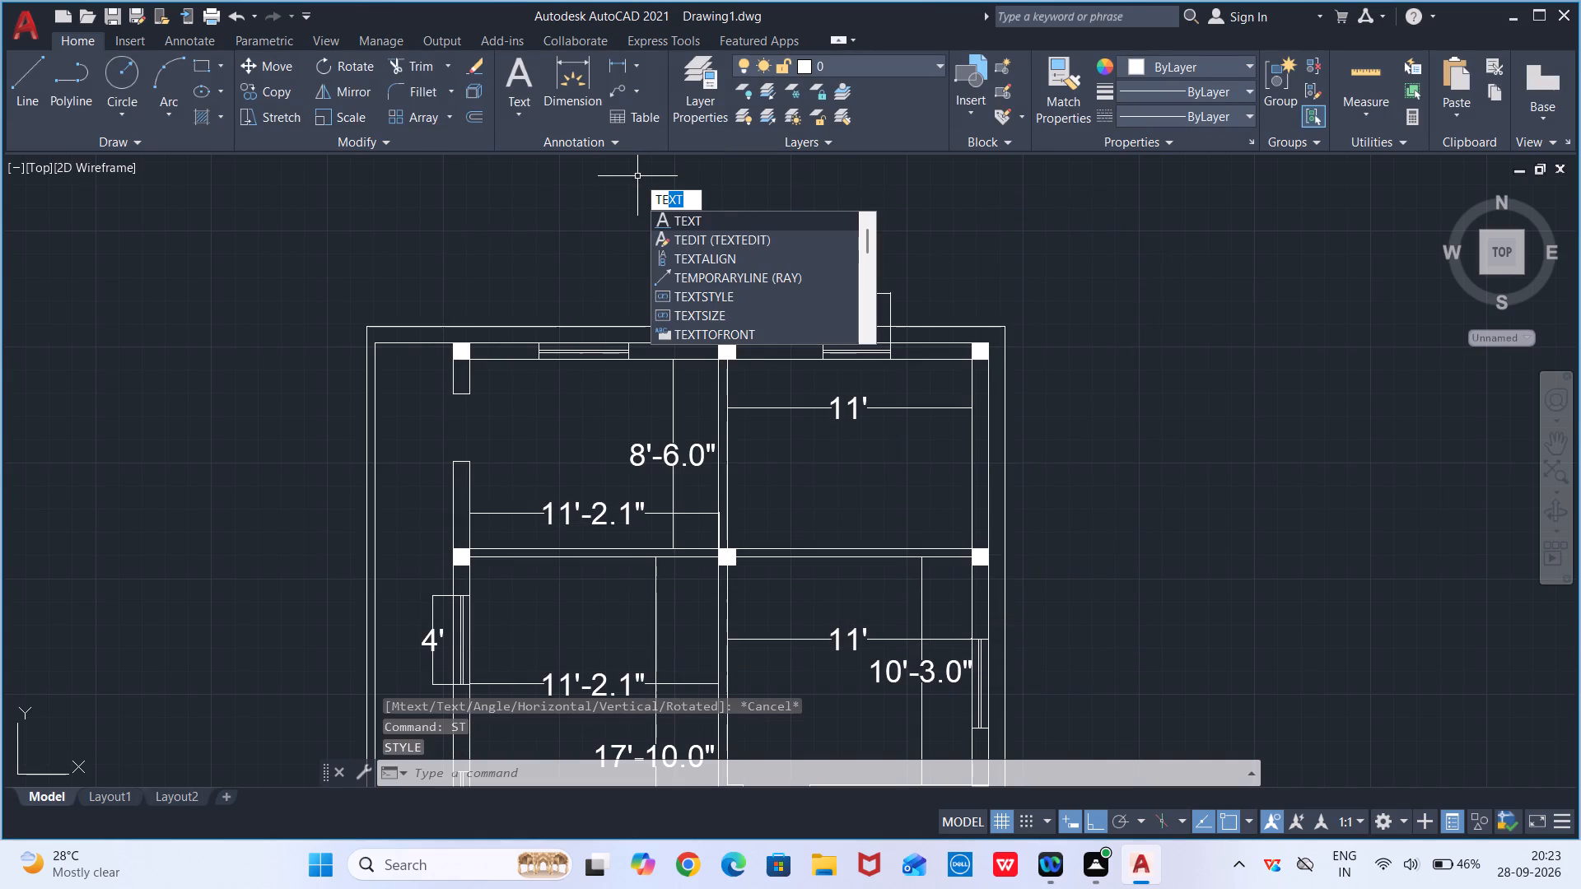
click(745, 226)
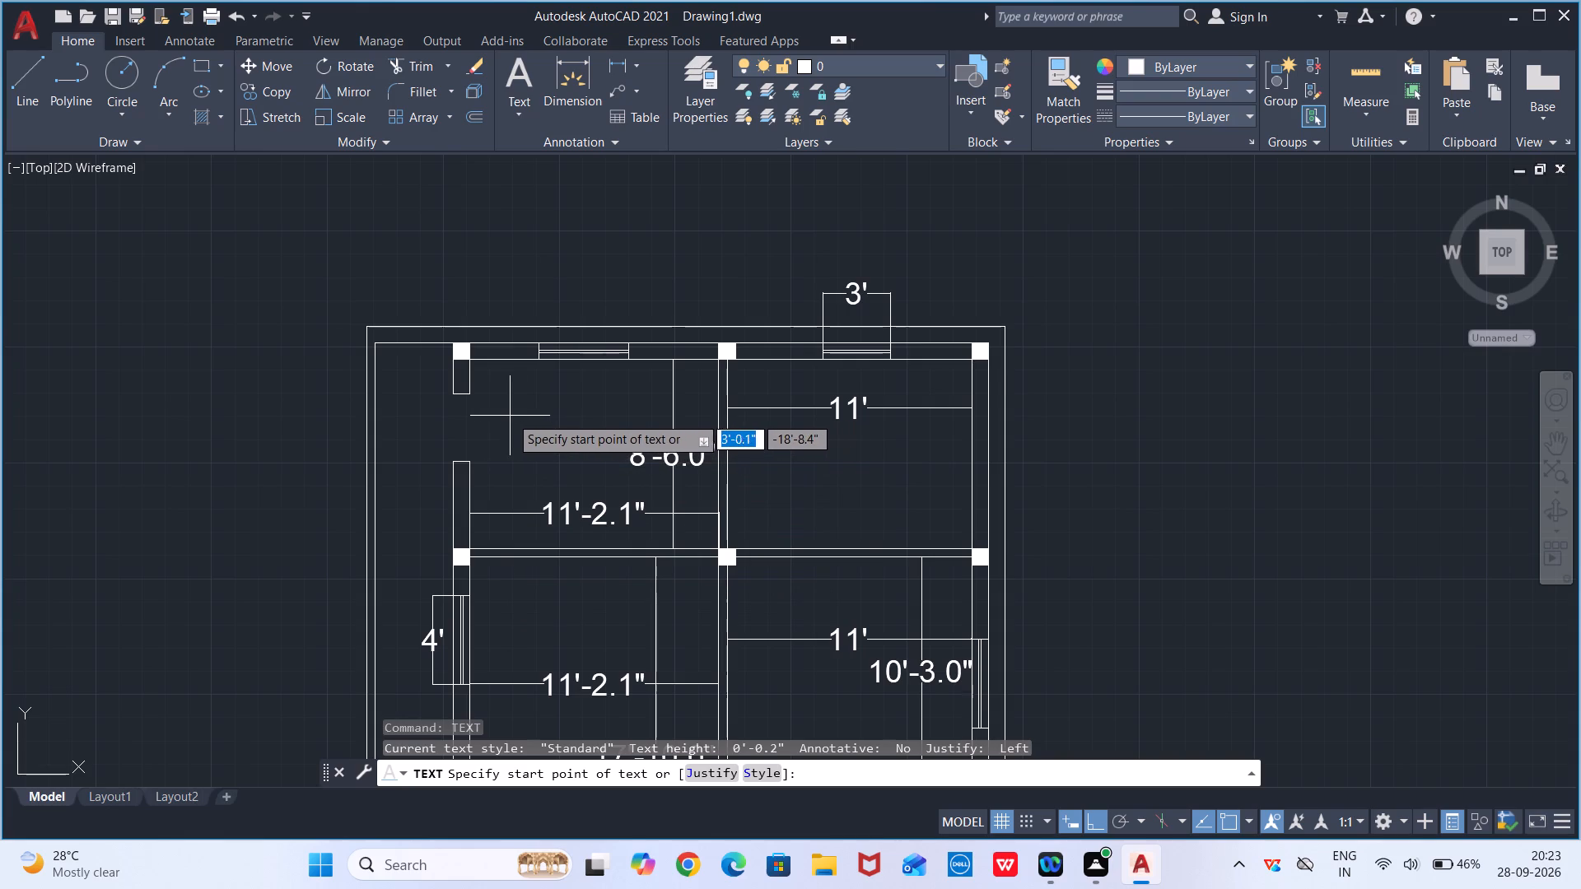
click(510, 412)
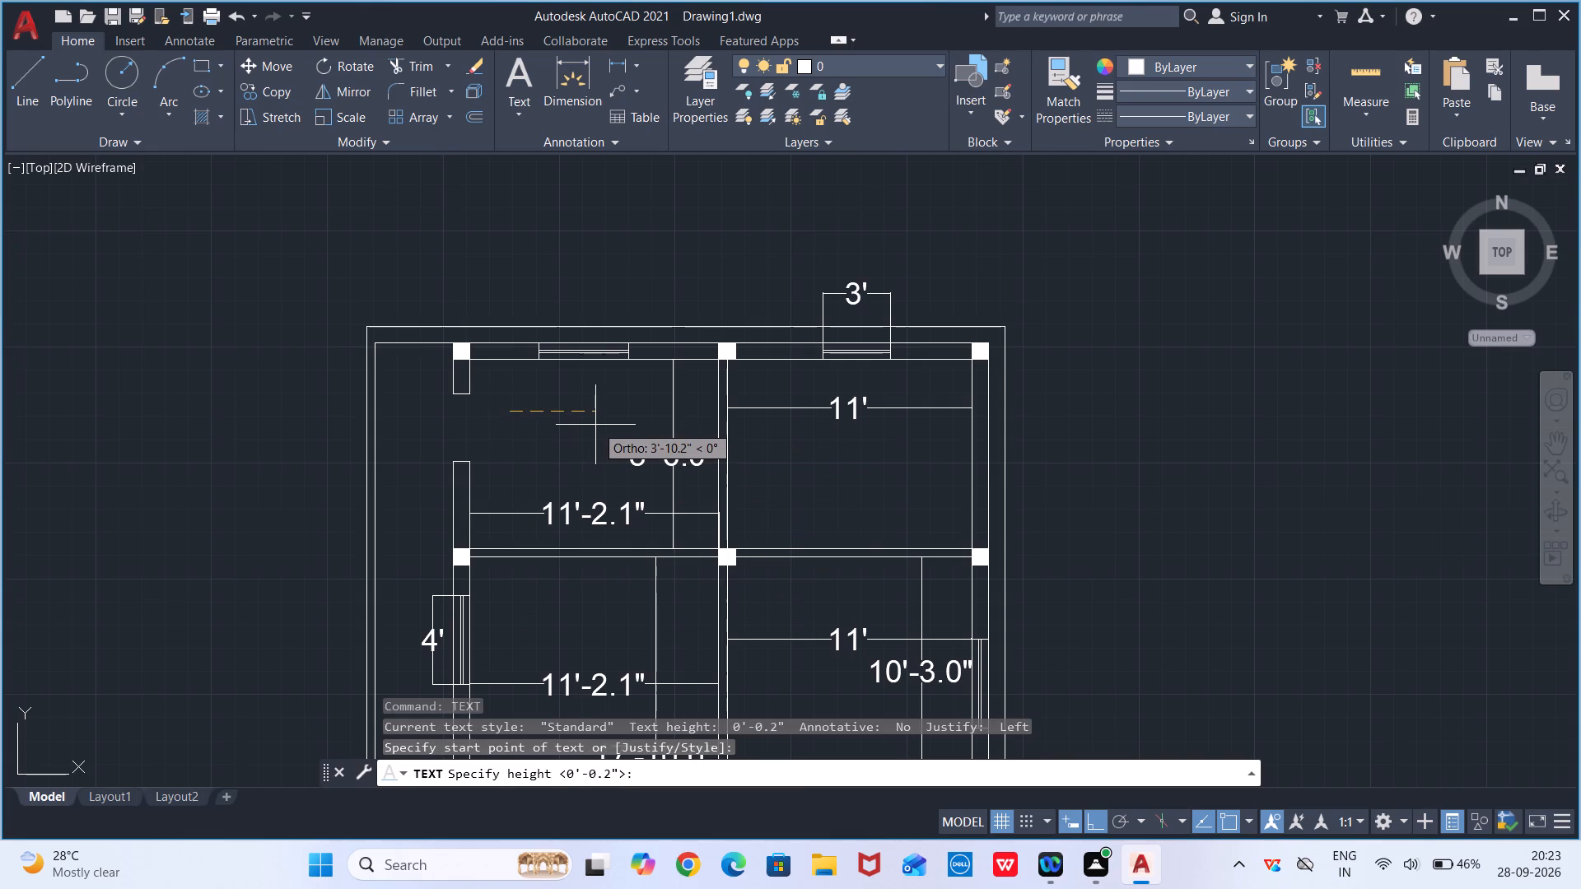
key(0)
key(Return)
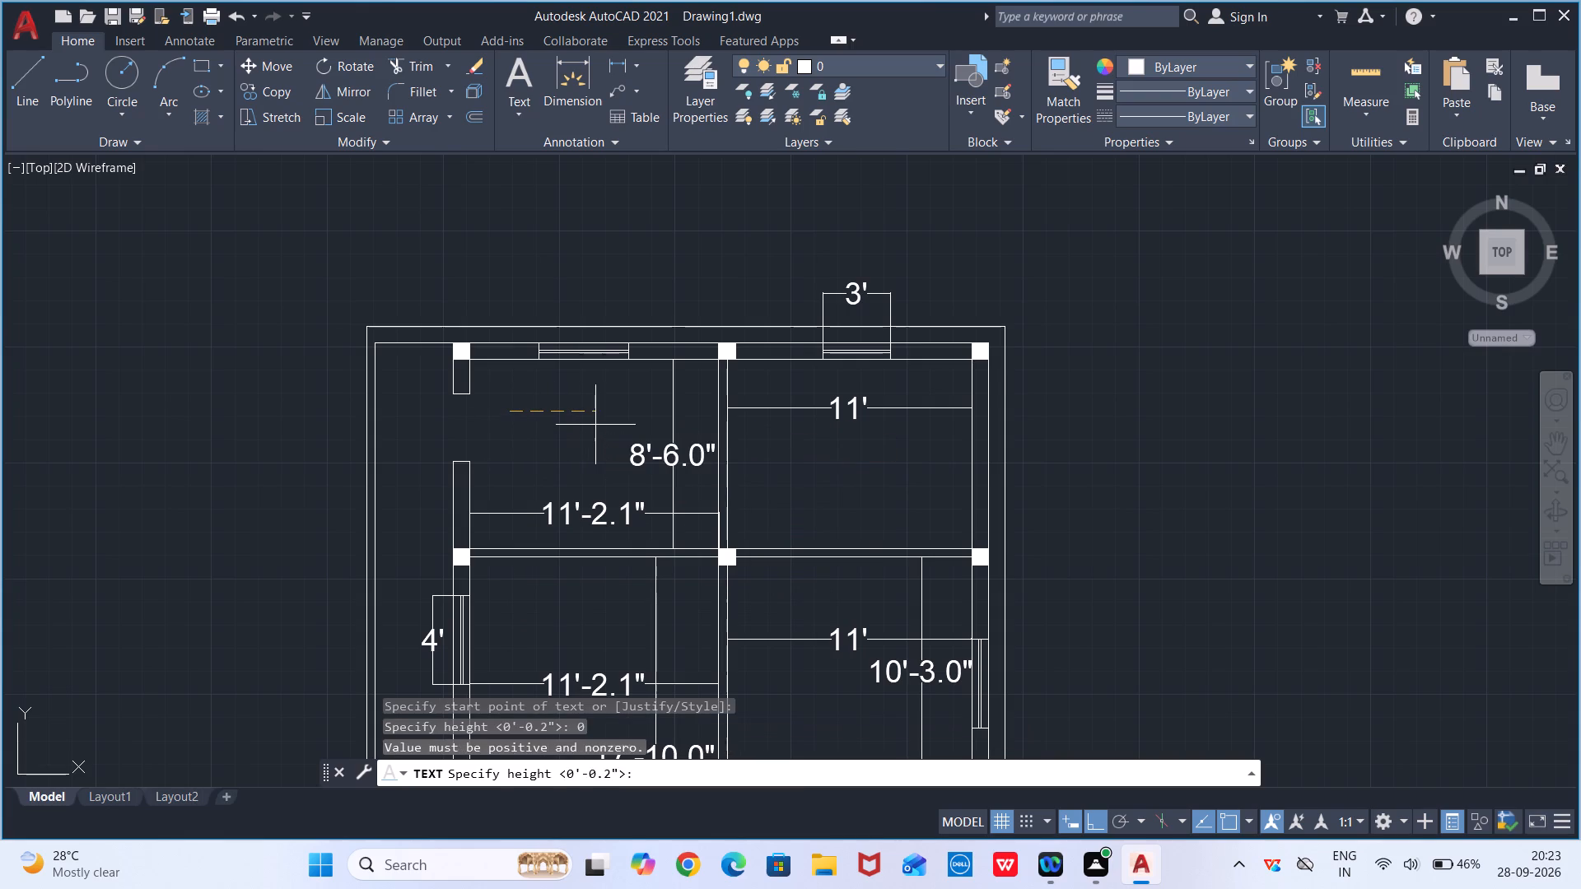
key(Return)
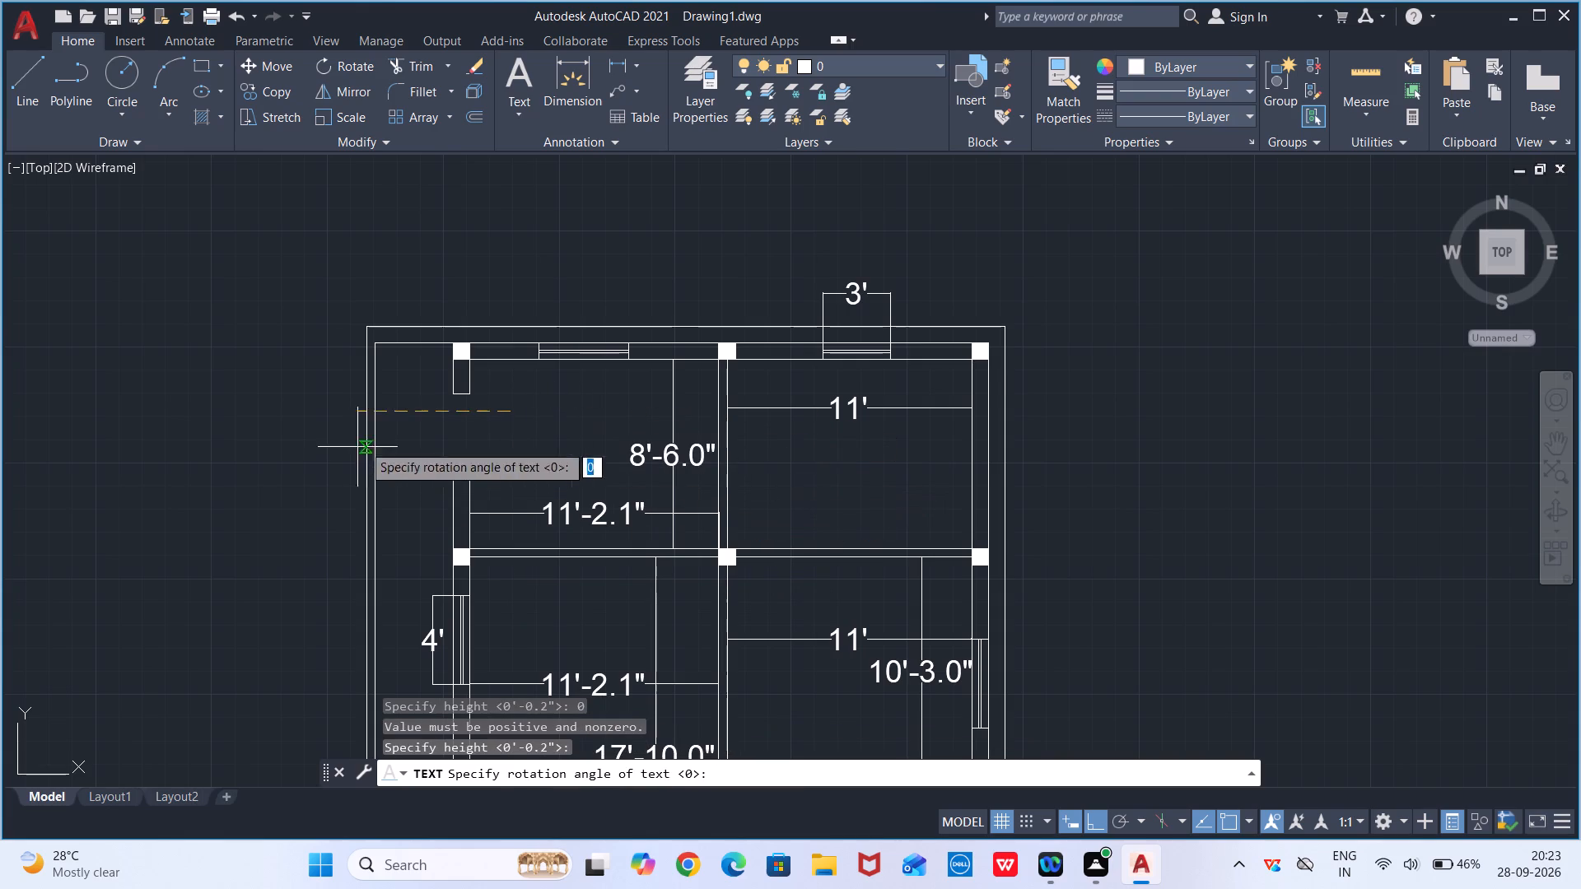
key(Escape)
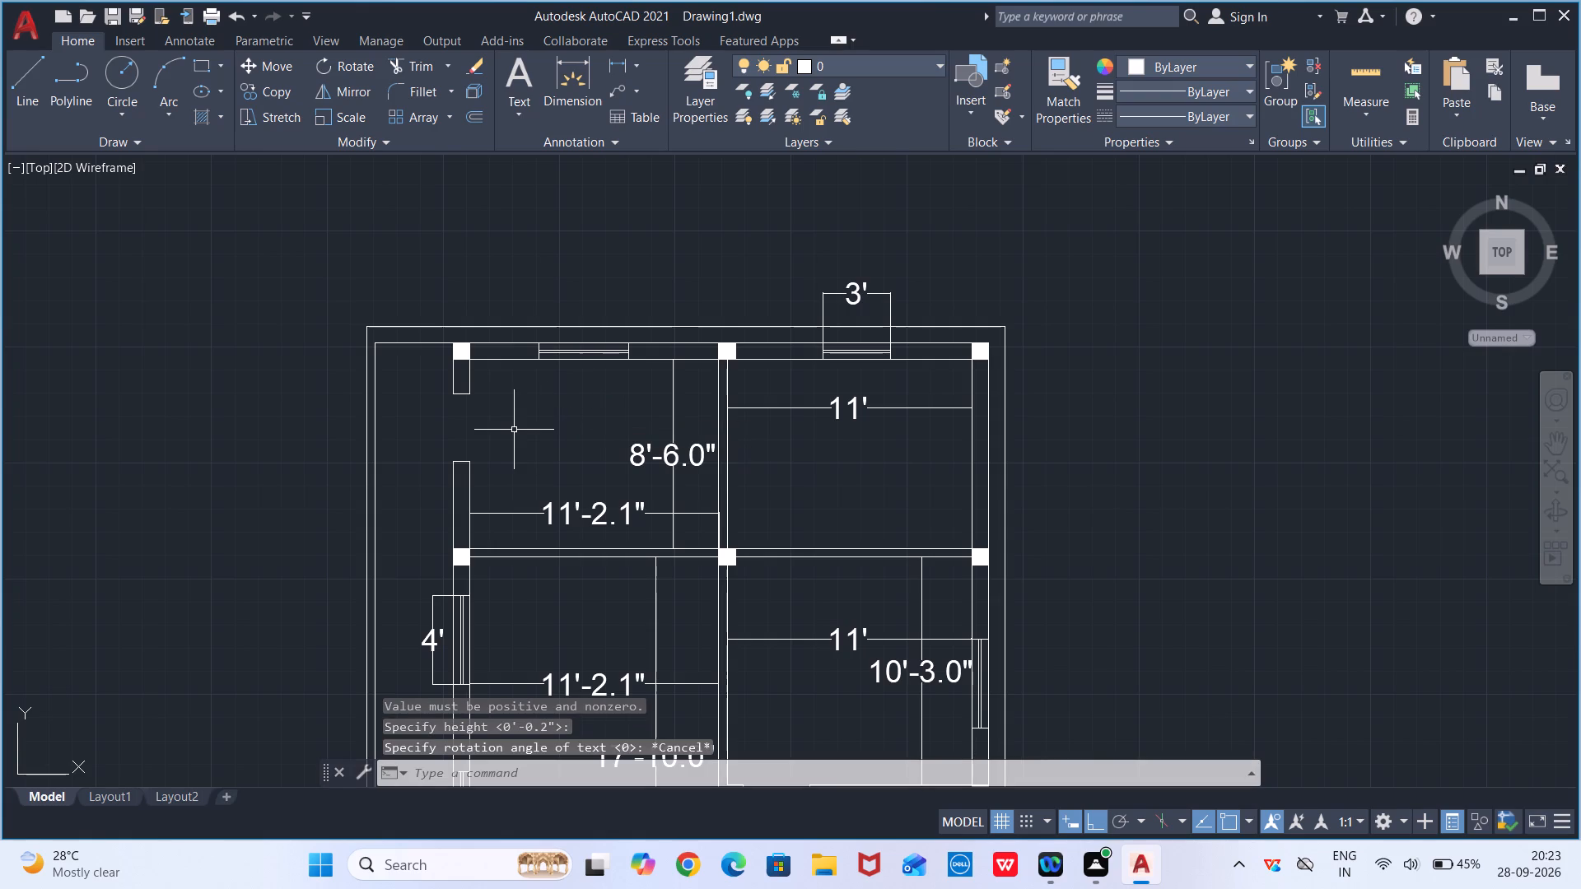
Place the single-line text HALL in the upper-left room with a 2.5" height and 0 rotation.
text(te)
key(x)
key(t)
key(Return)
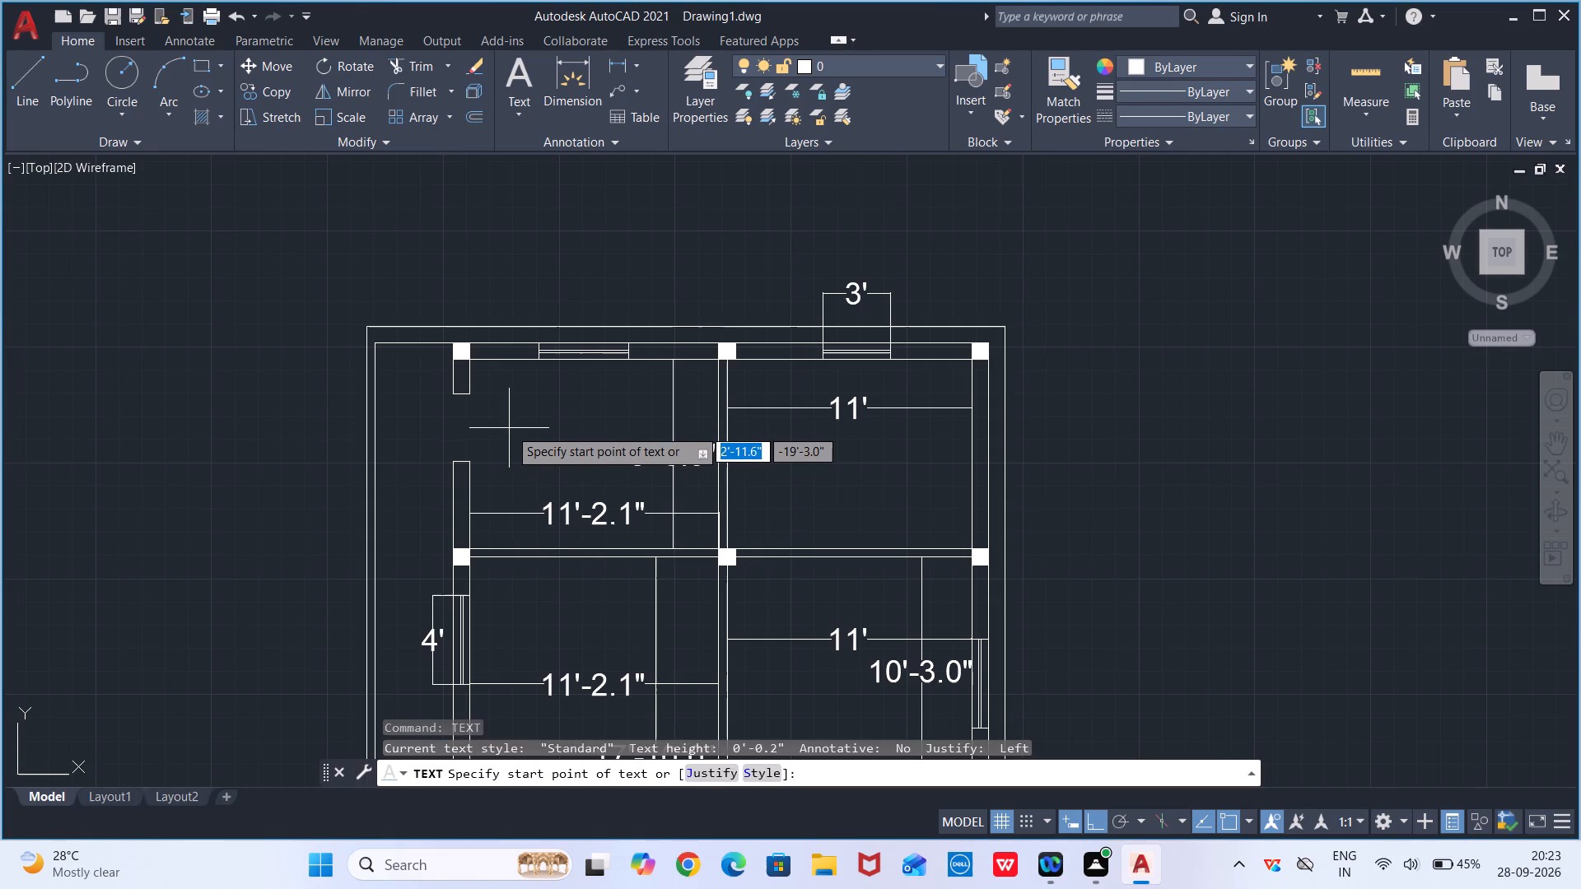
click(501, 419)
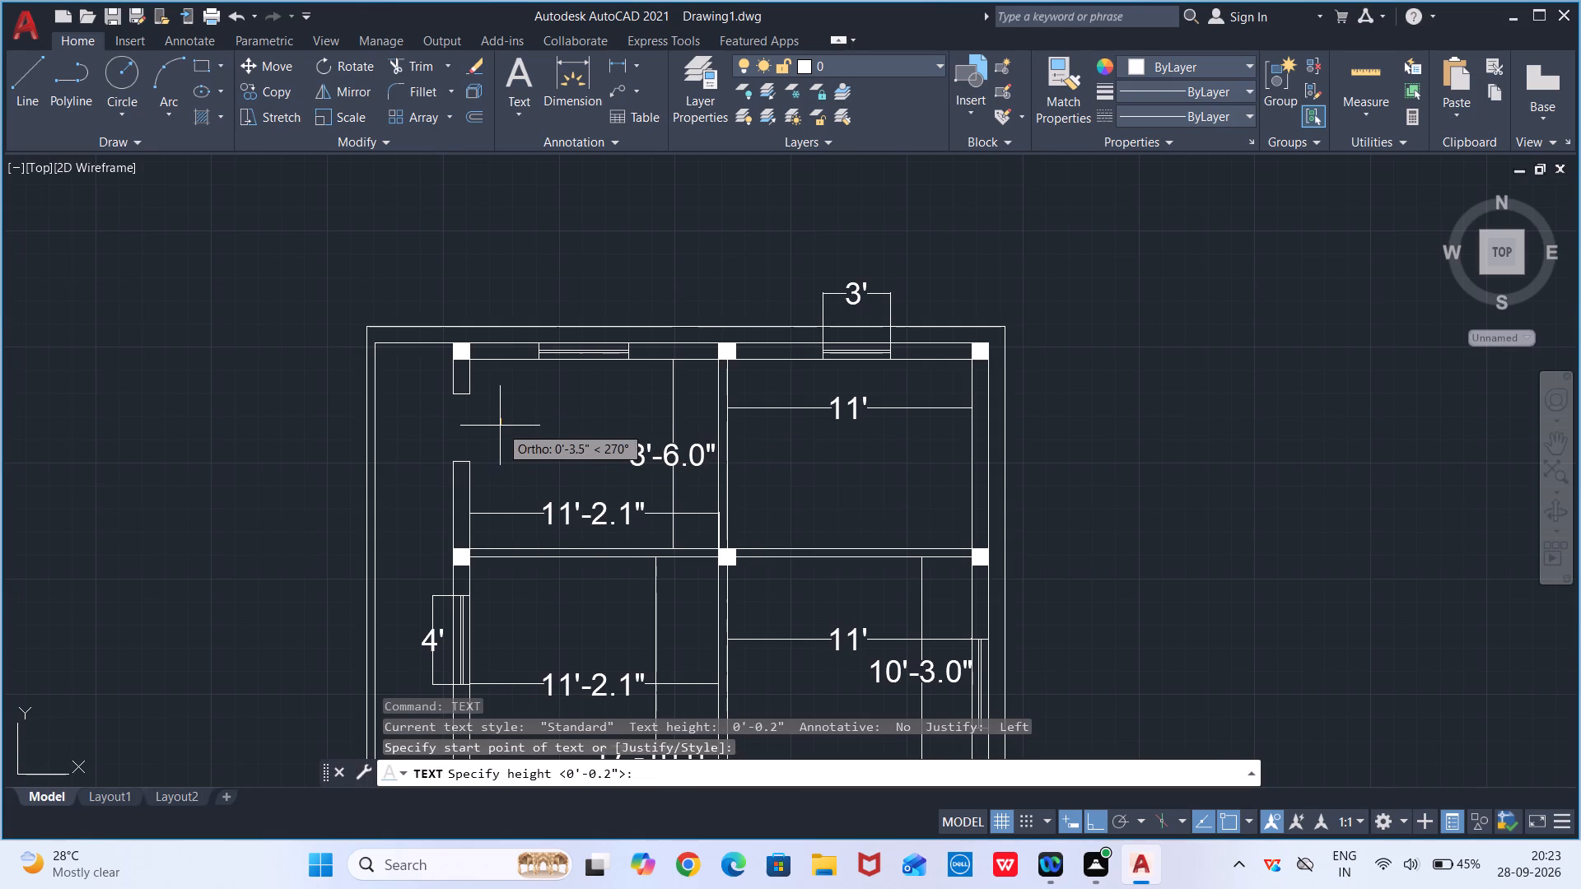
key(3)
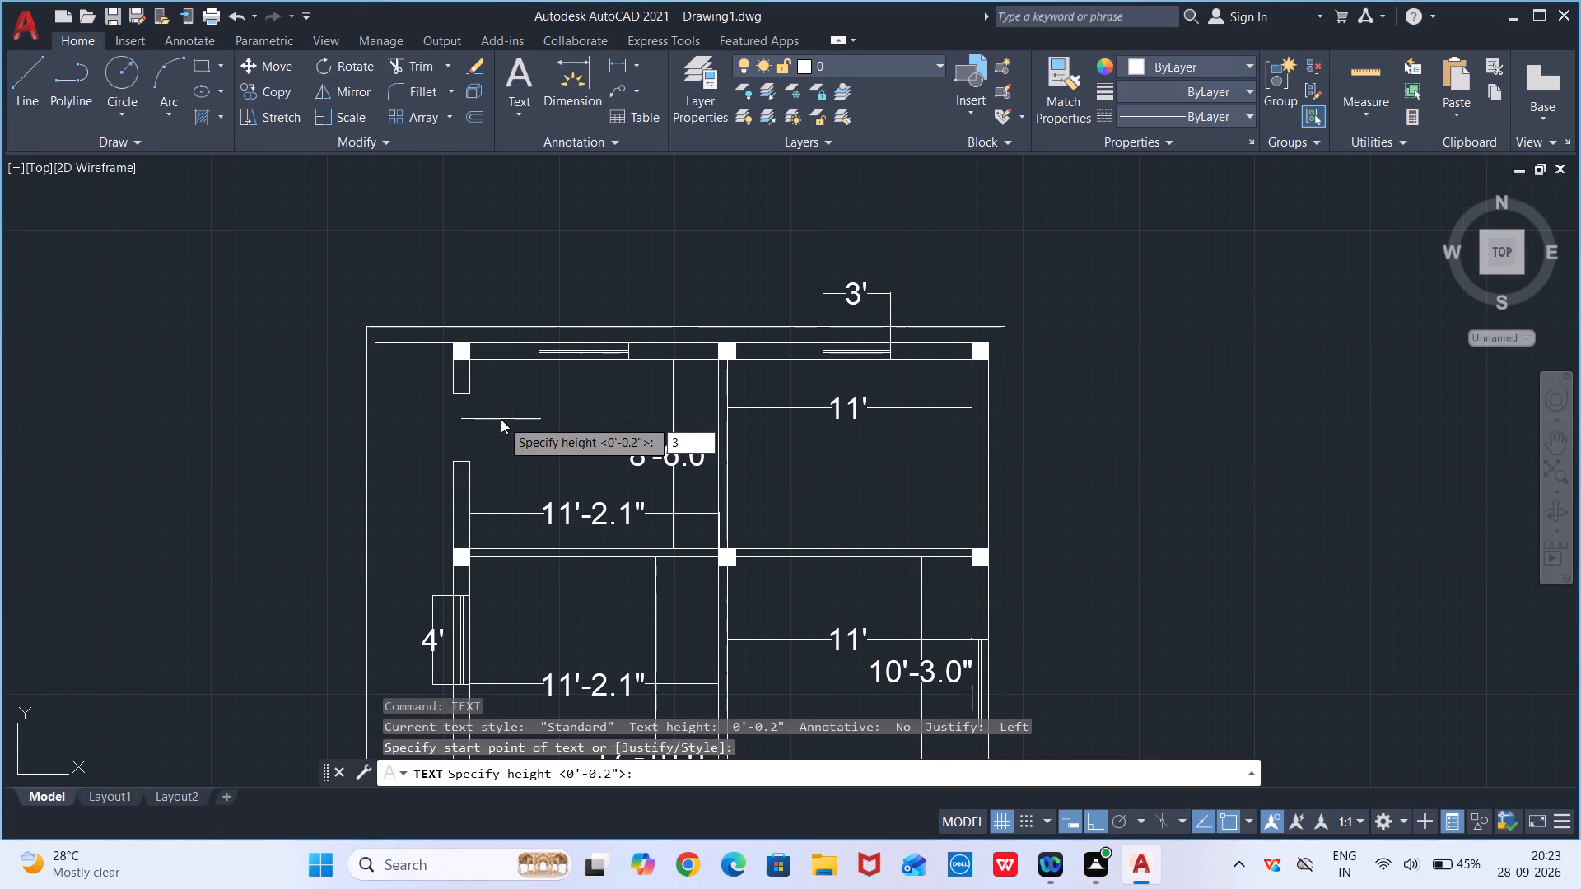
key(BackSpace)
text(2.5")
key(Return)
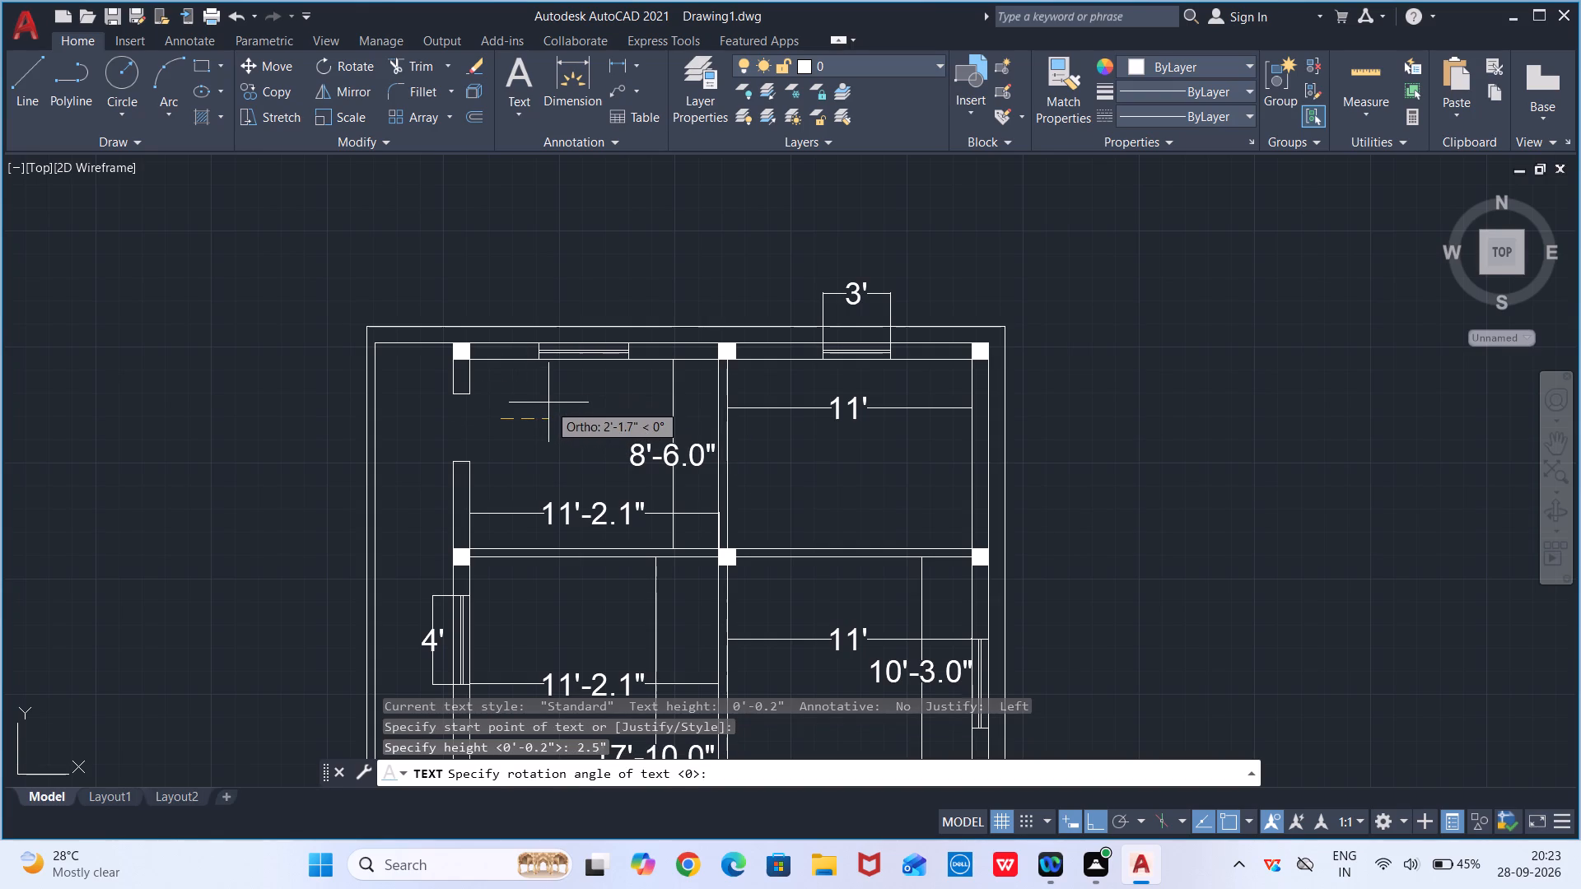
key(0)
key(Return)
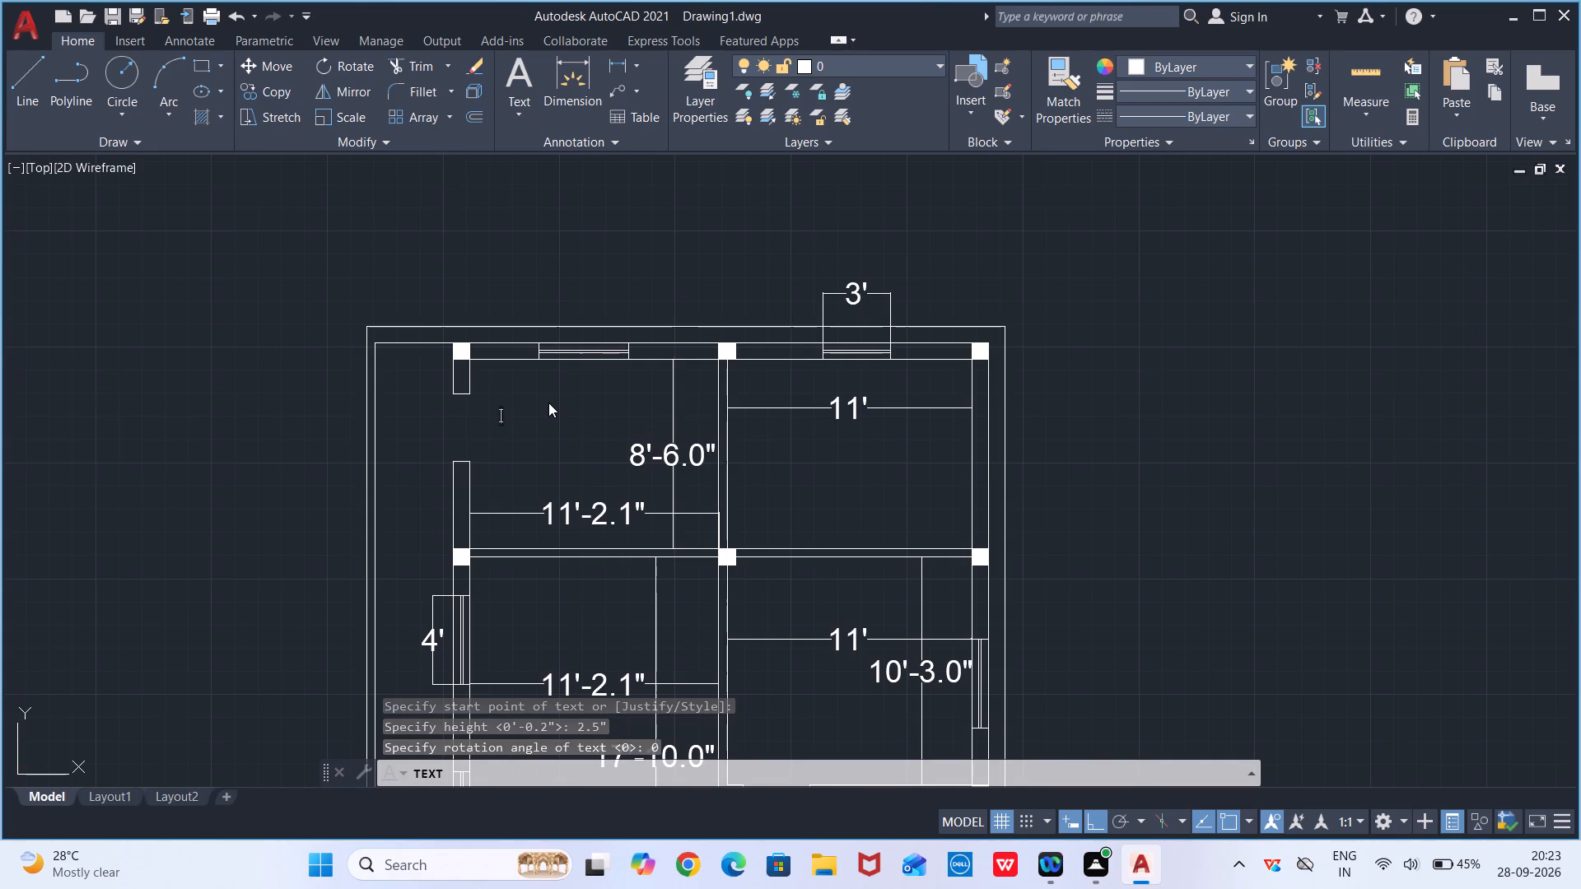
text(HA)
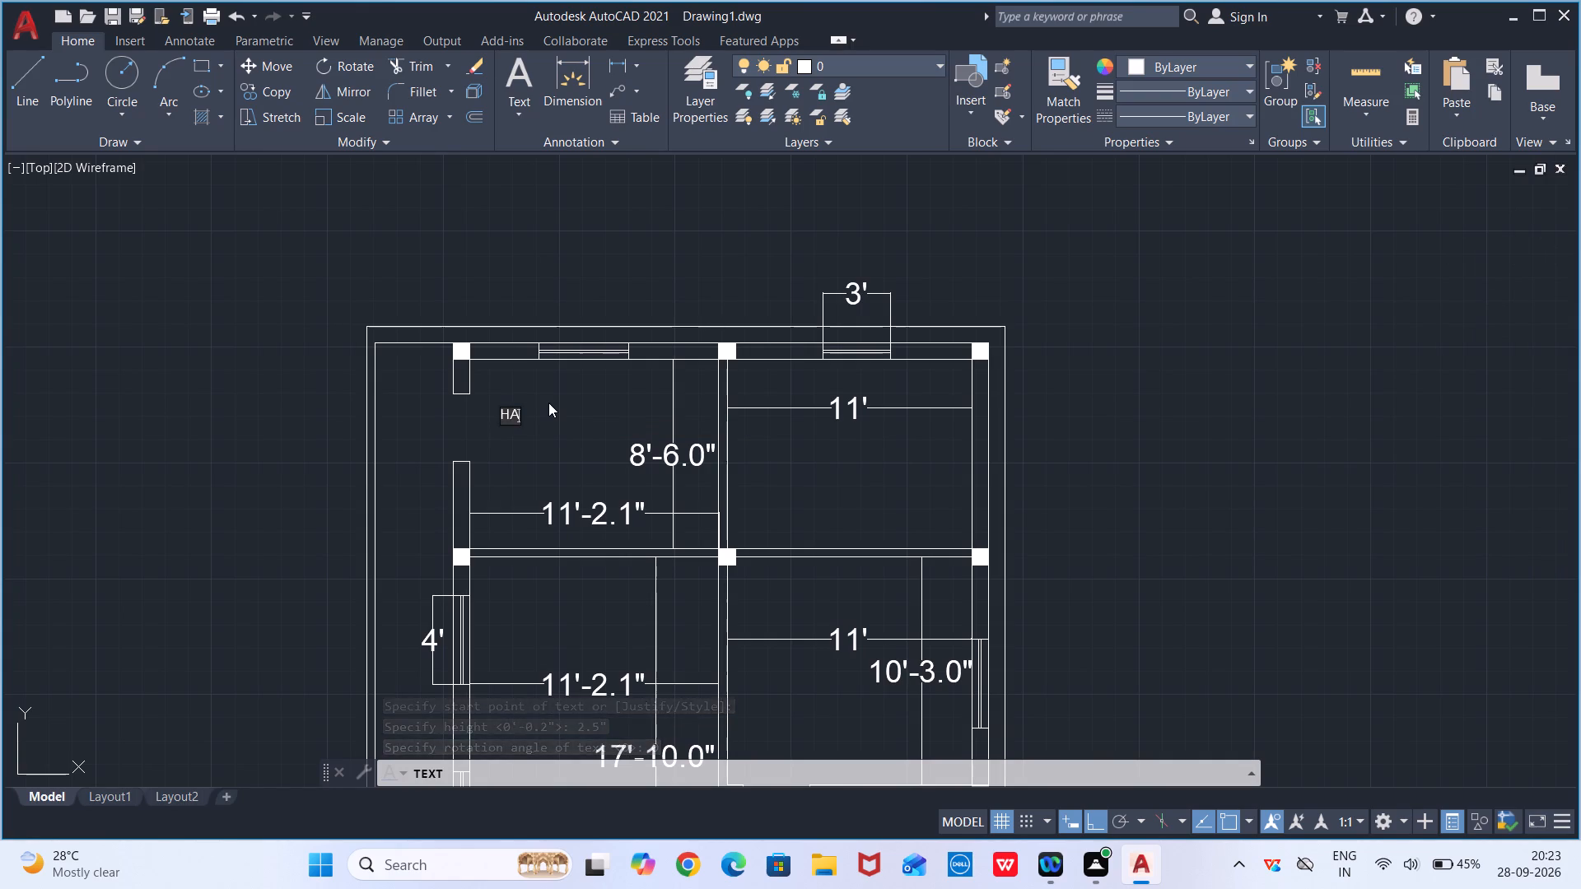
text(LL)
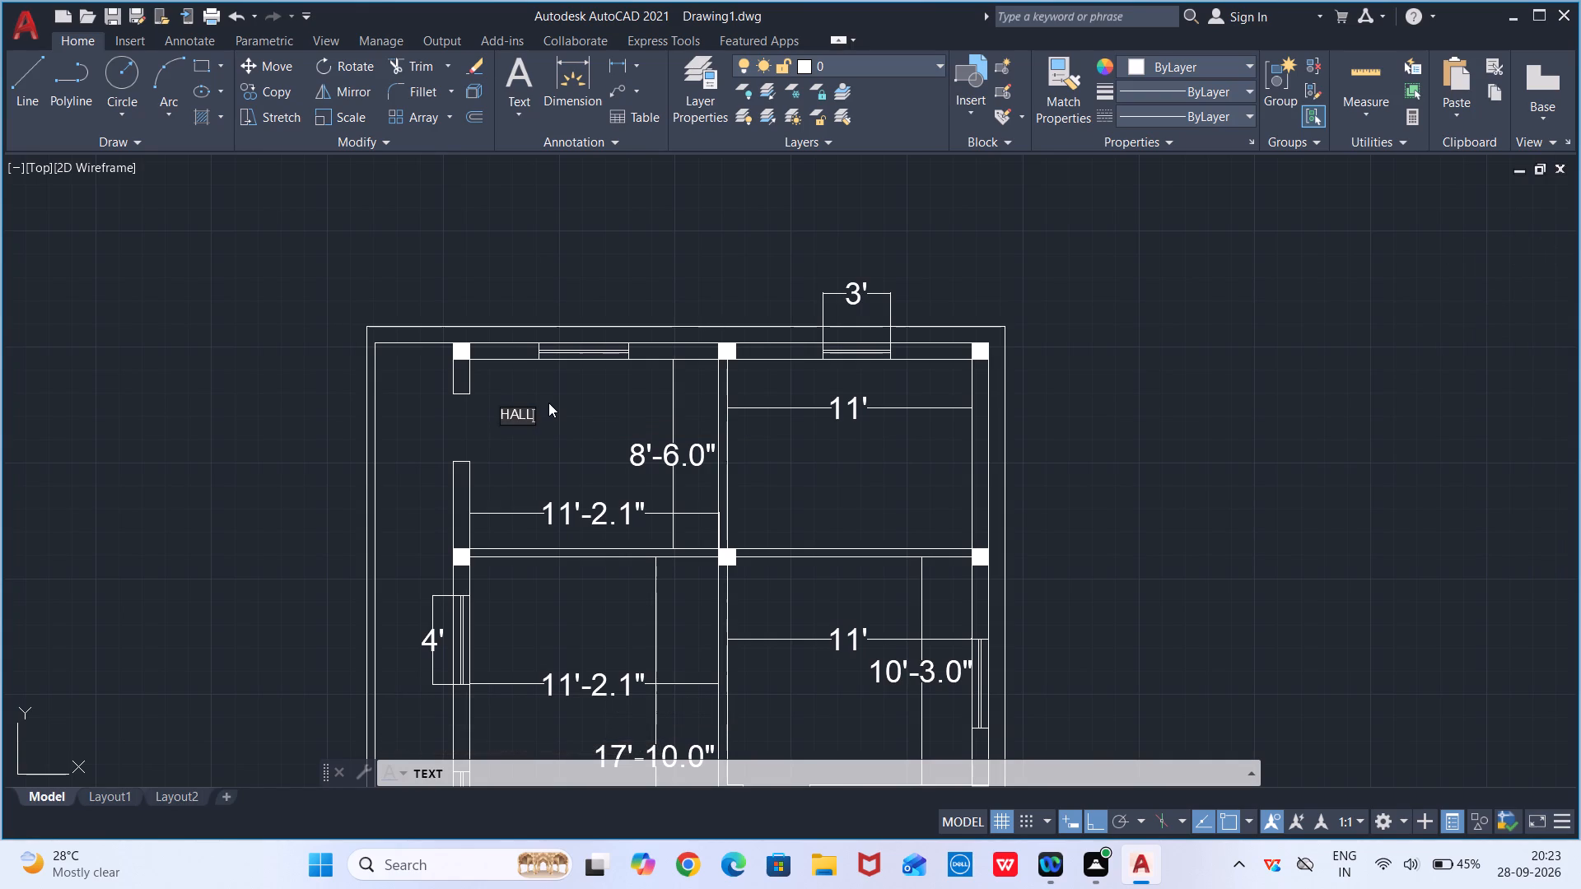
click(601, 424)
click(509, 414)
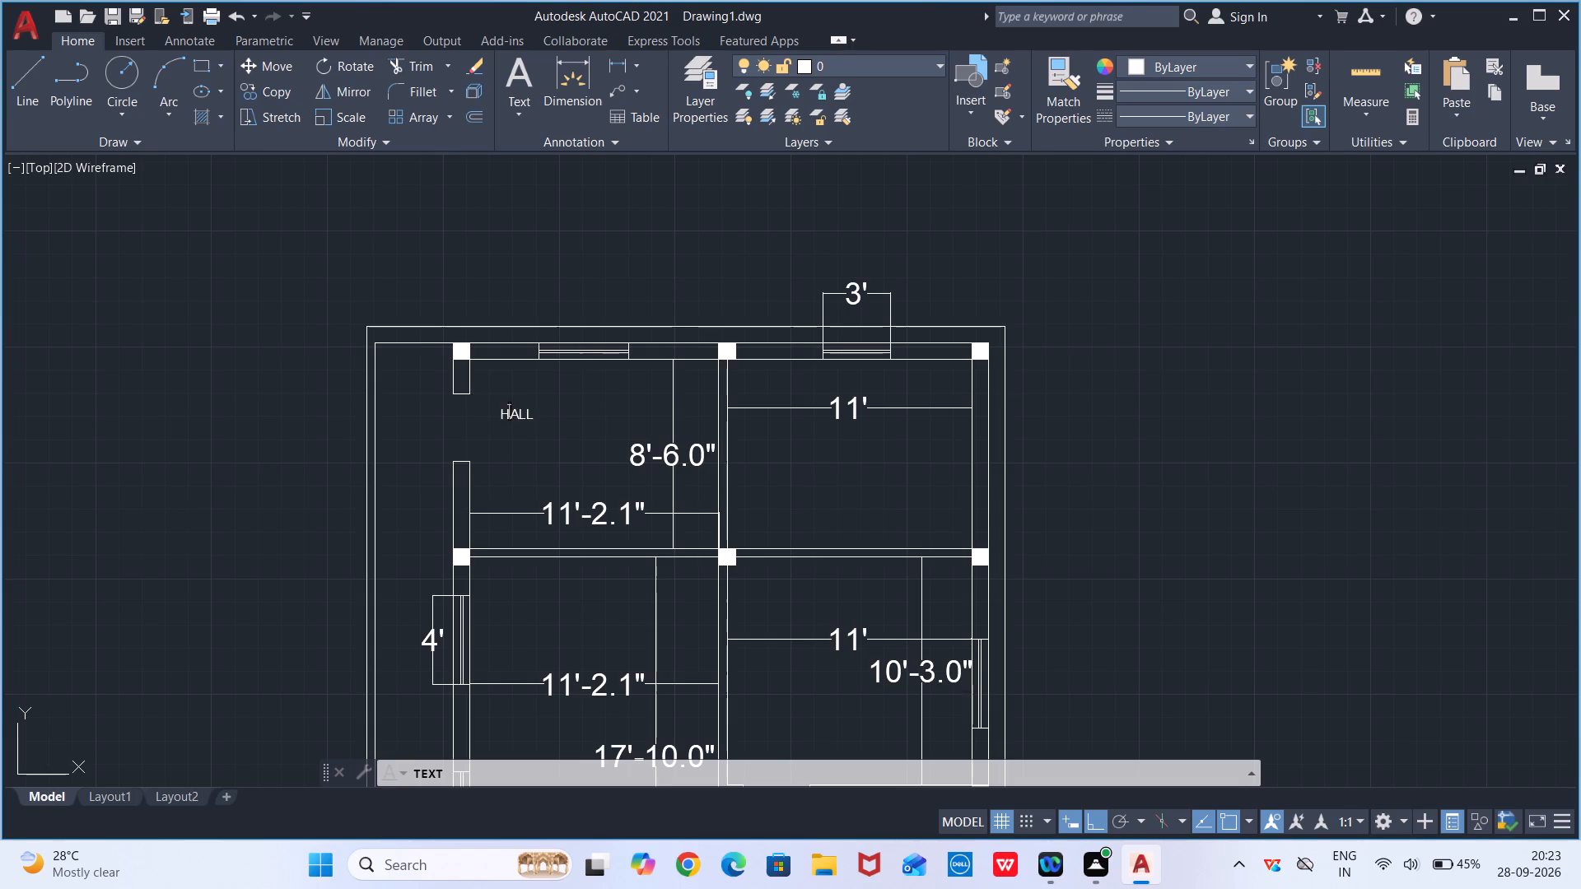
double_click(509, 413)
click(518, 407)
drag(549, 406, 480, 421)
key(Escape)
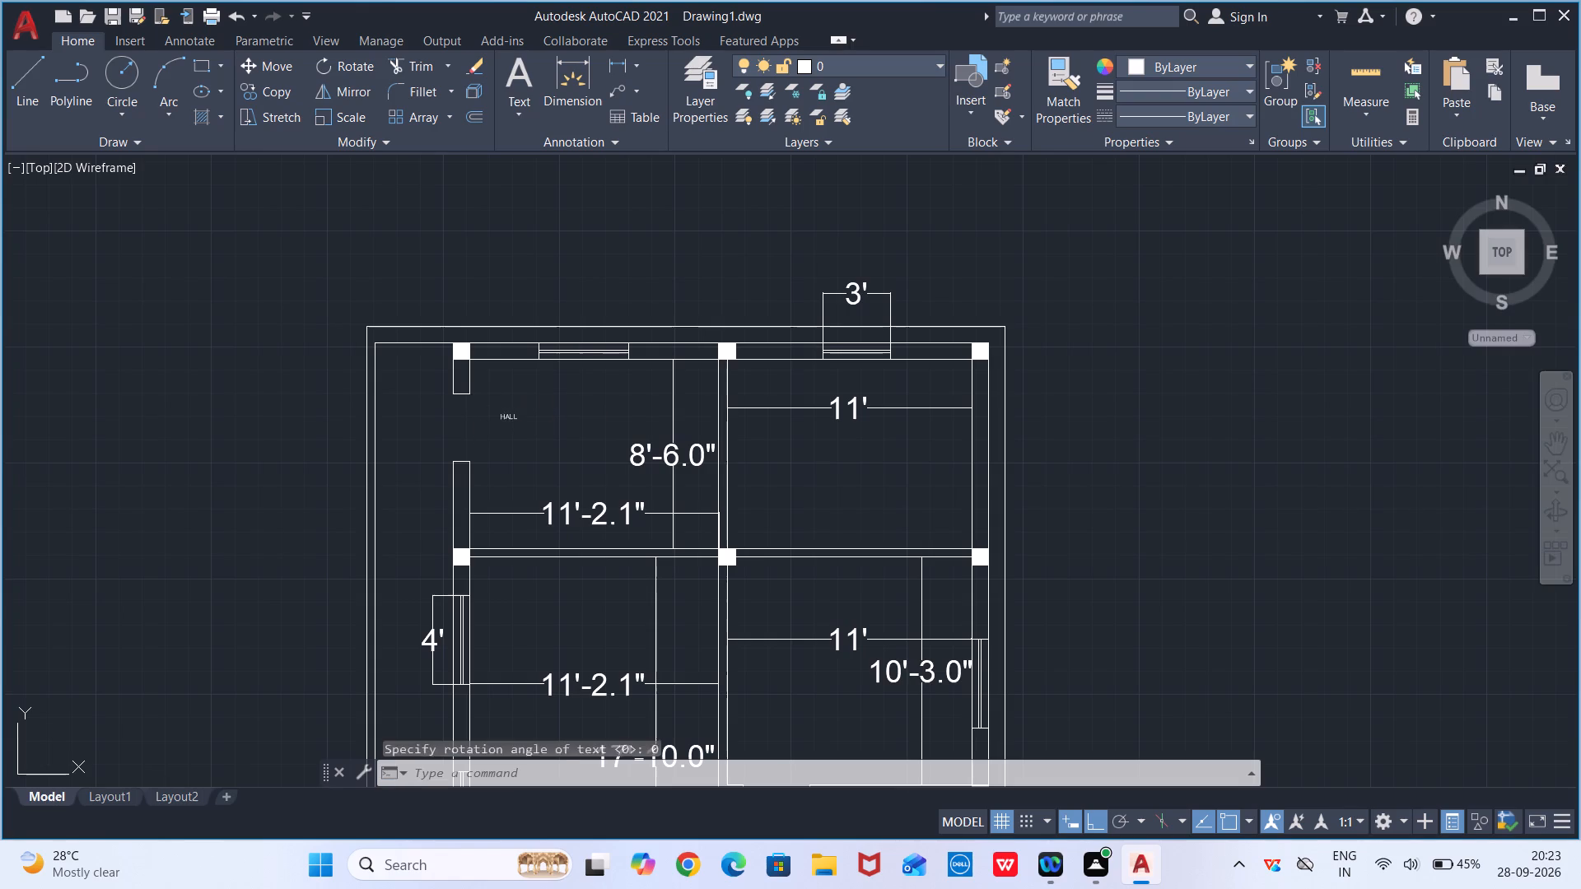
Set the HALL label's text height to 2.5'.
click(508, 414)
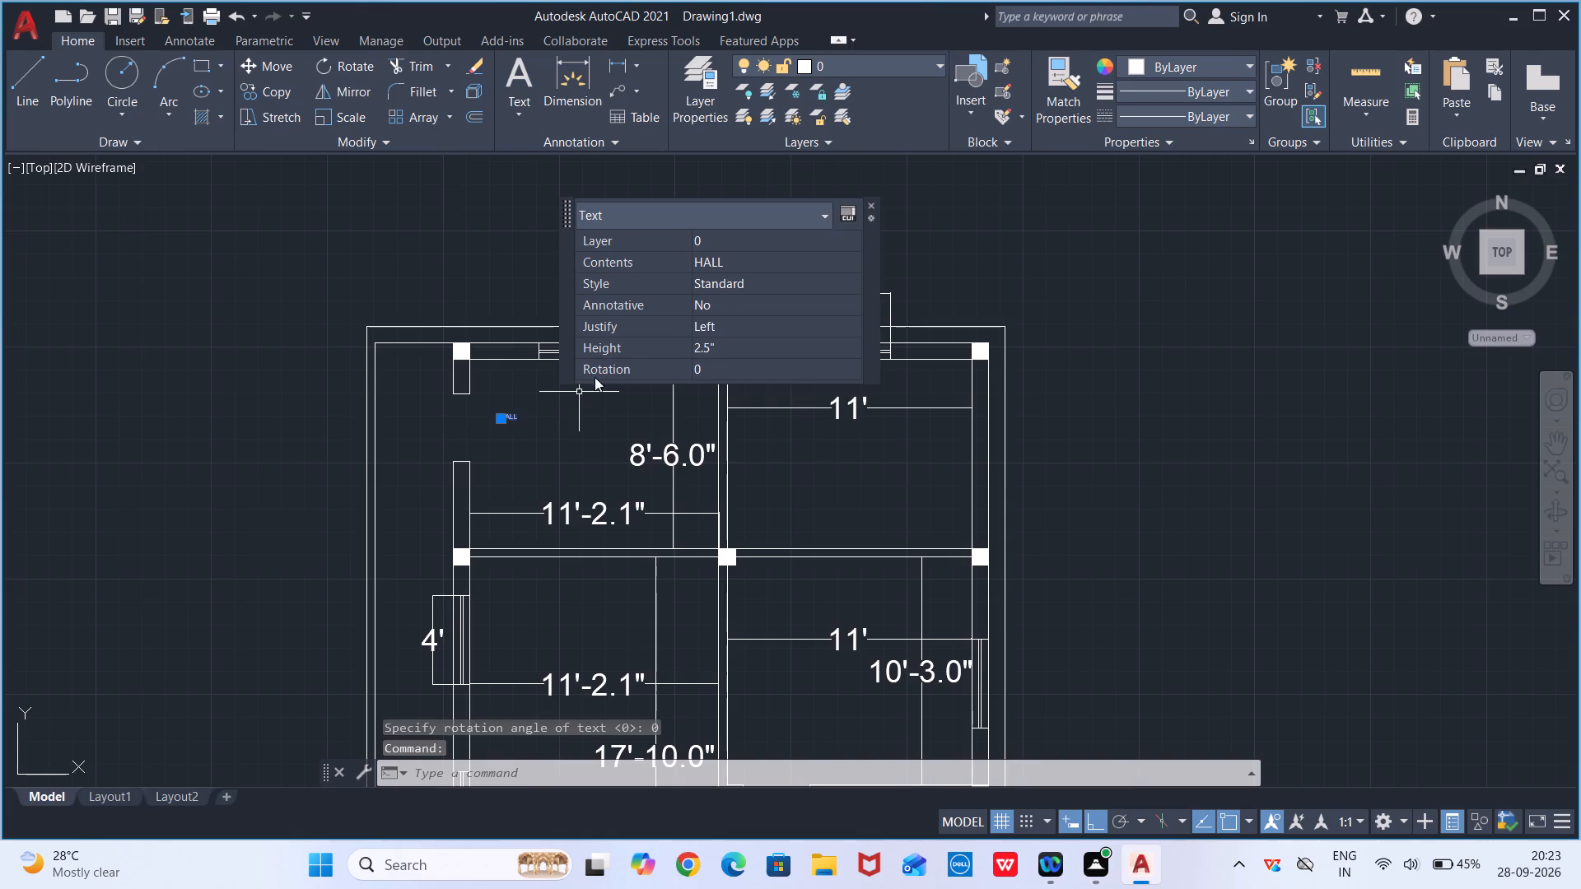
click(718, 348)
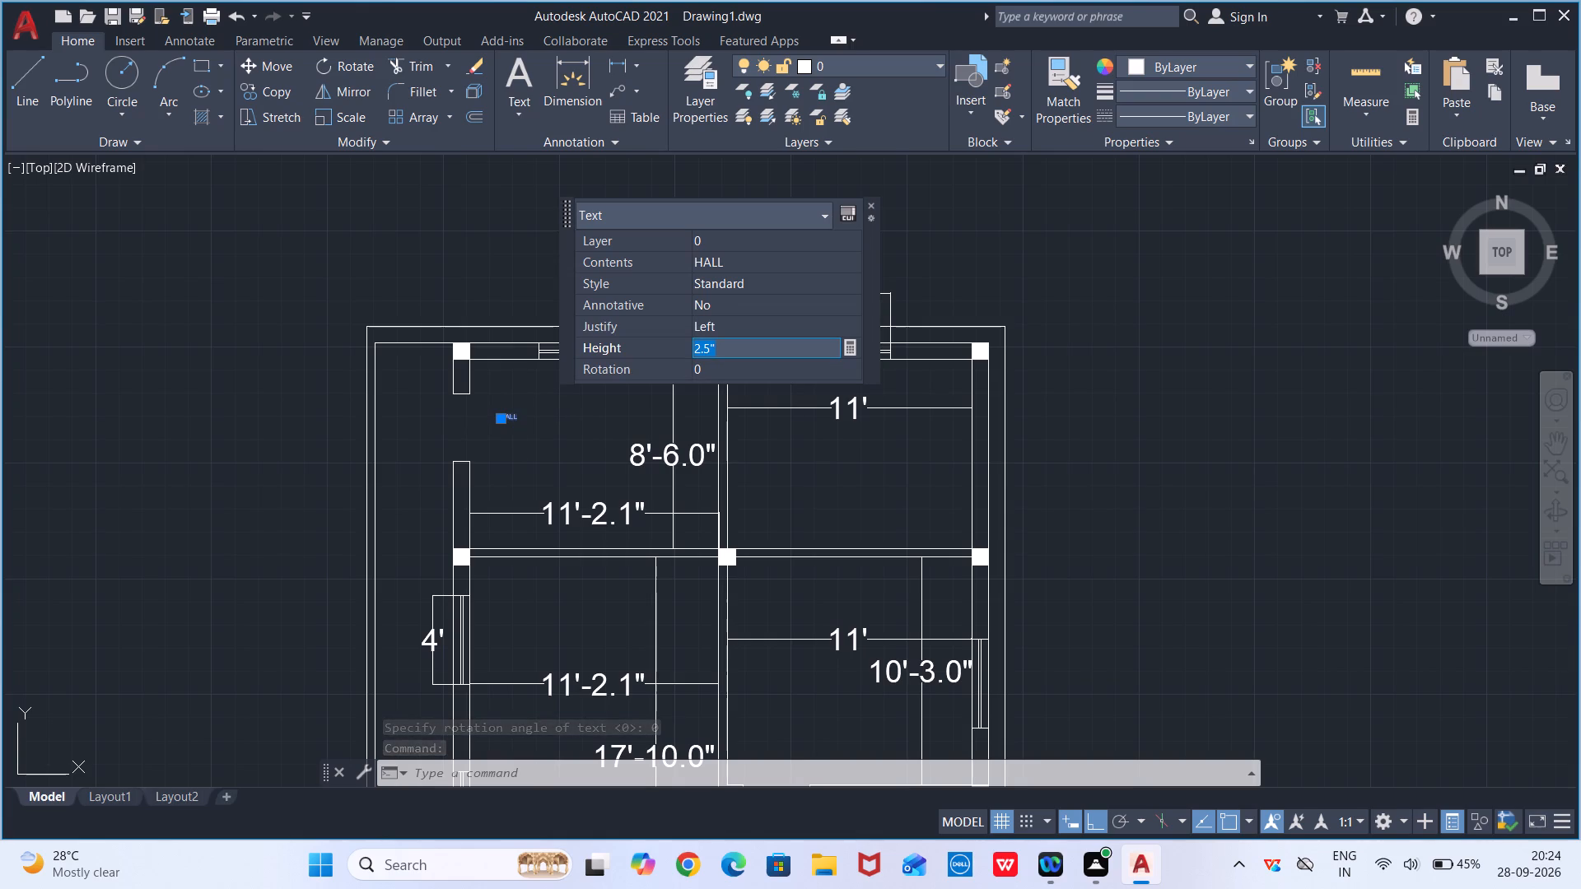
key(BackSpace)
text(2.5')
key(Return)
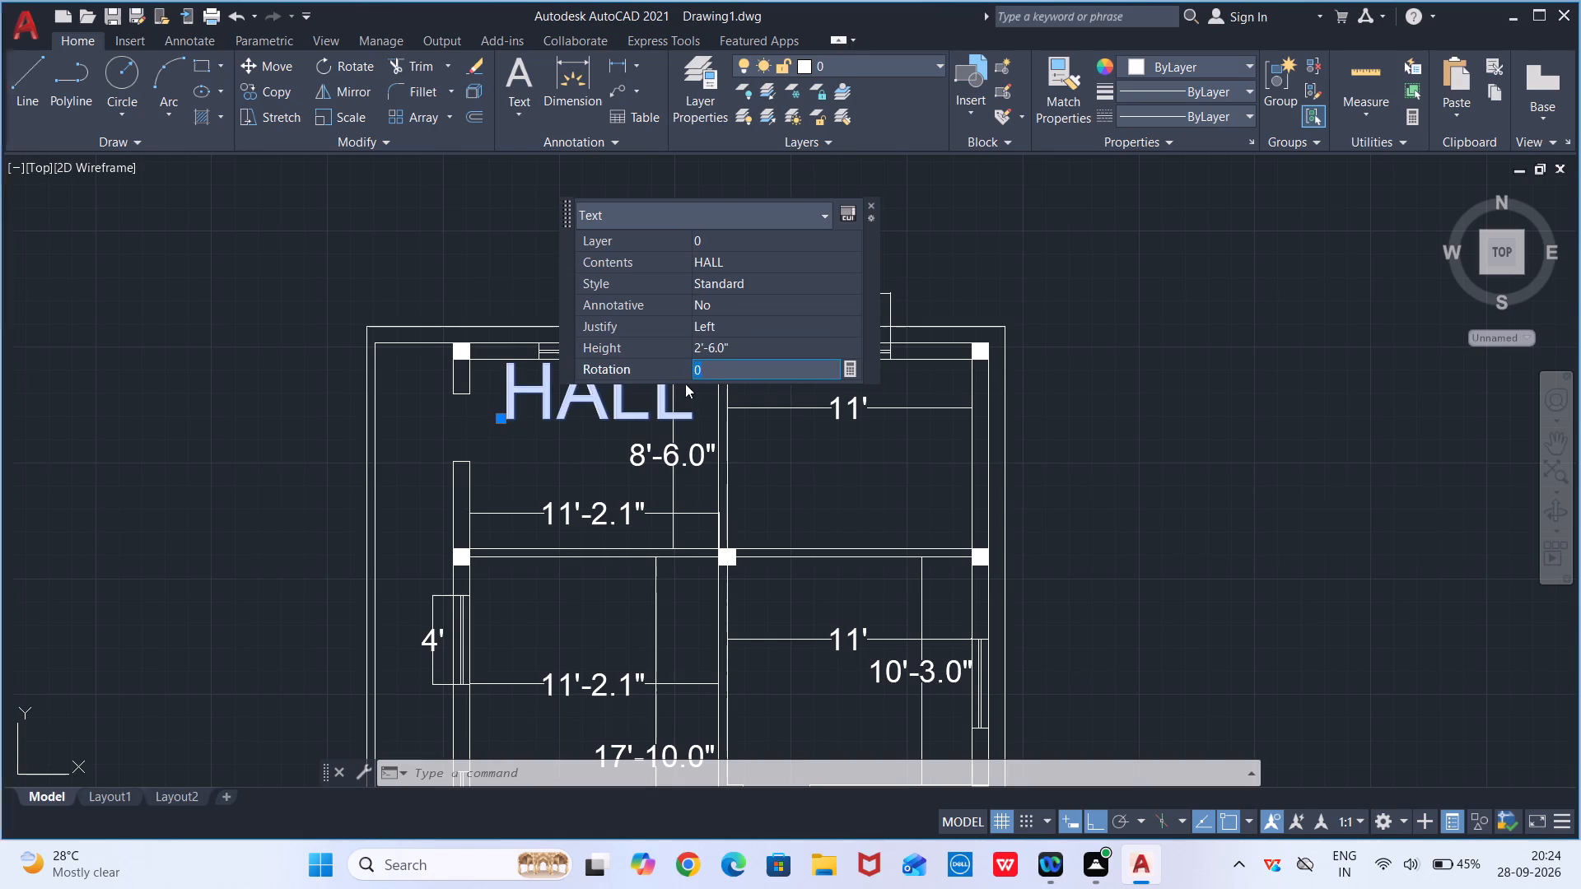
Set the HALL label's text height to 1' and deselect it.
click(739, 339)
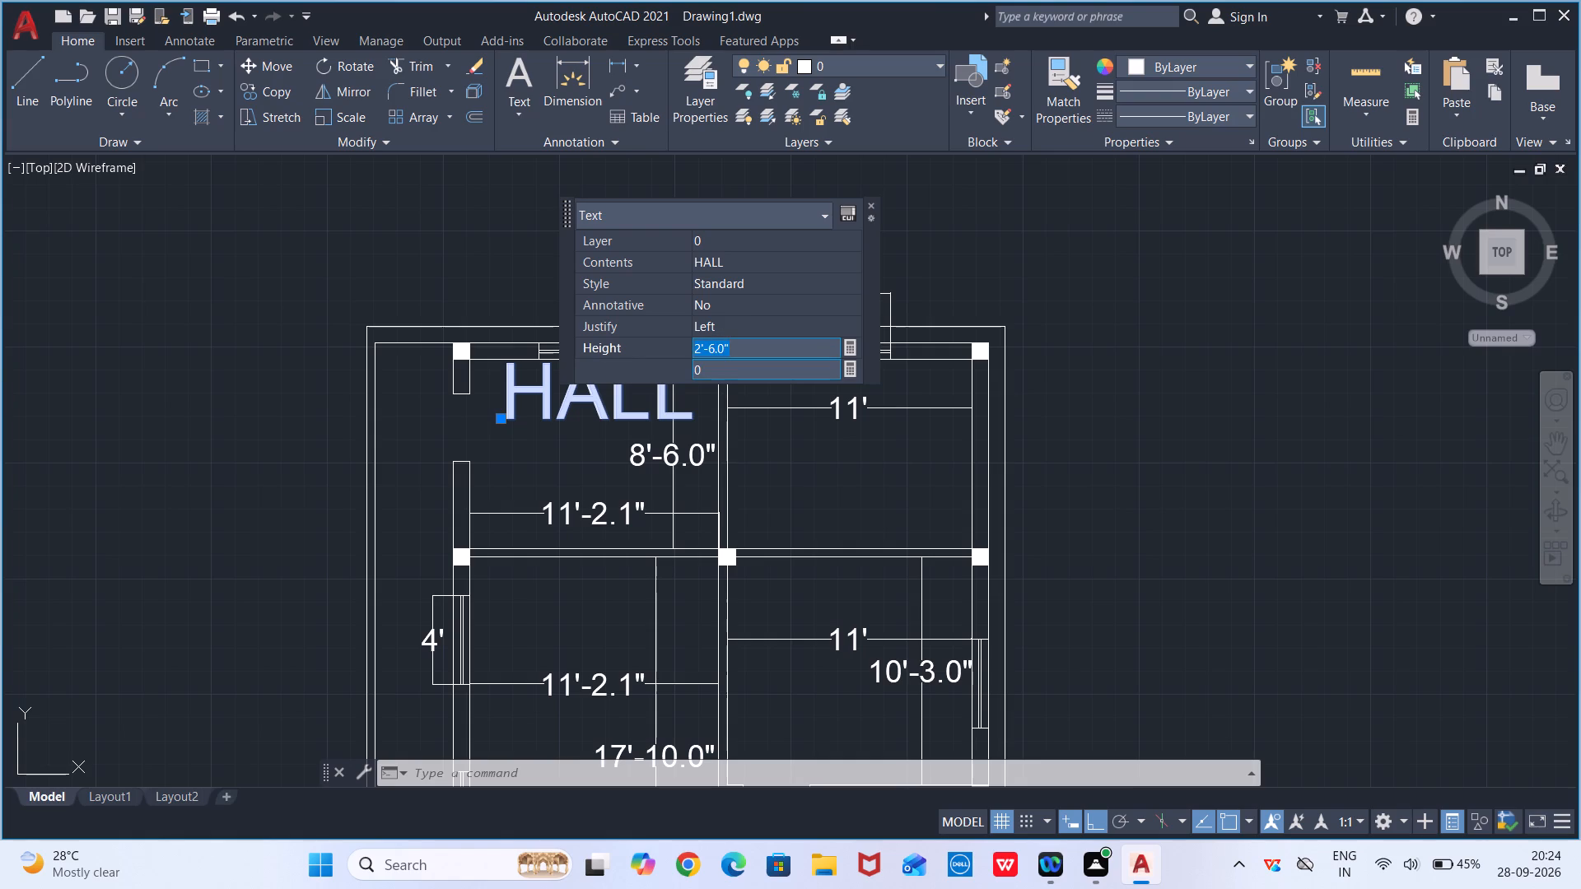
text(1')
key(Return)
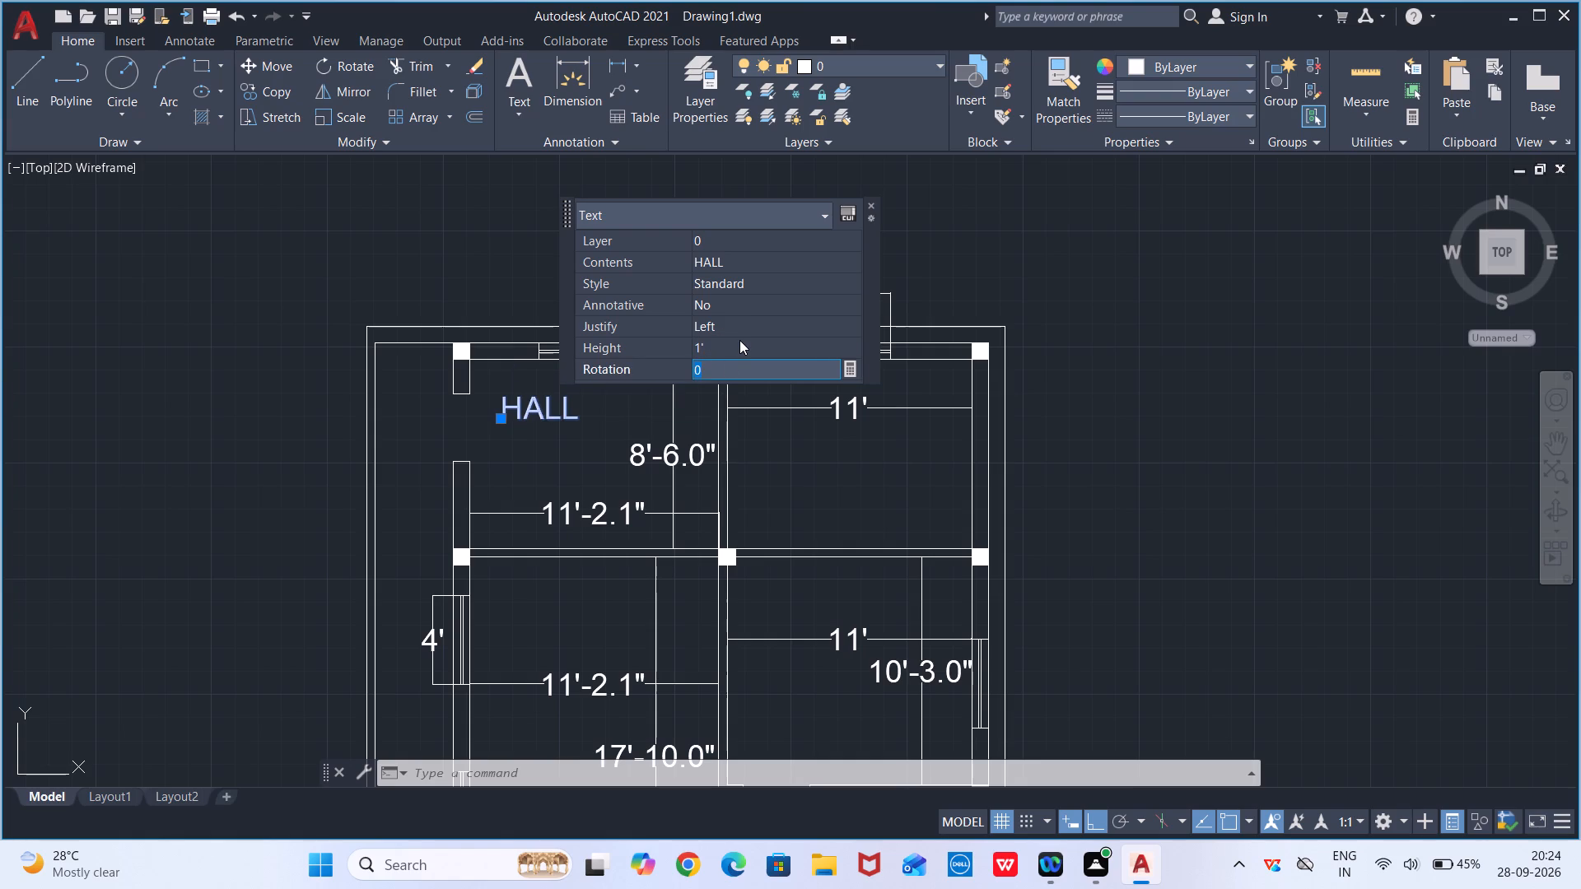
key(Escape)
click(1045, 235)
key(Escape)
key(Escape)
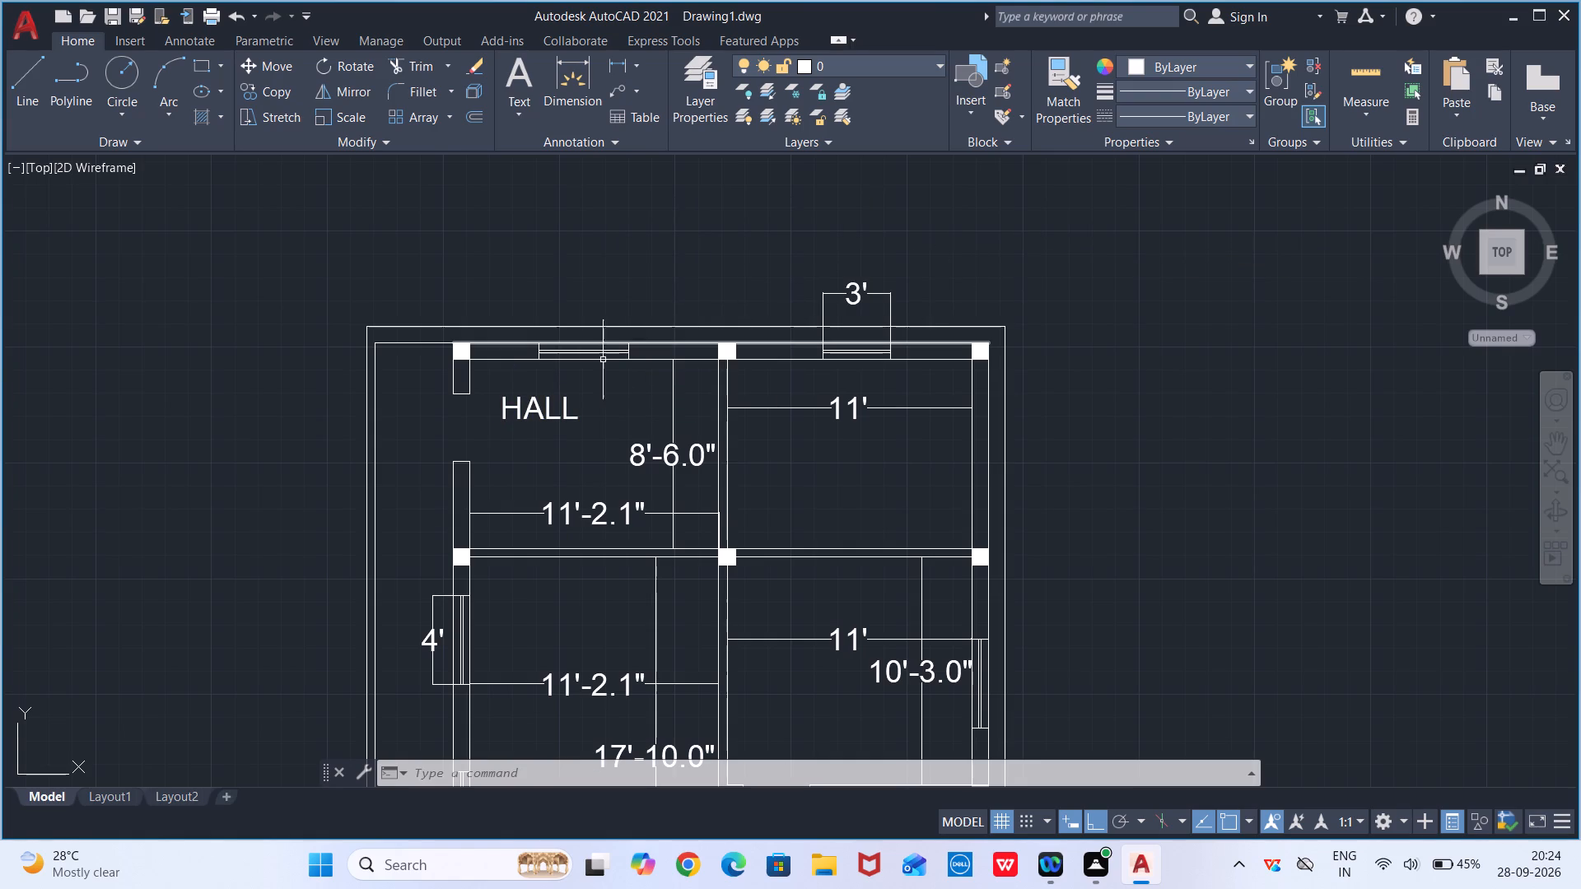
key(Escape)
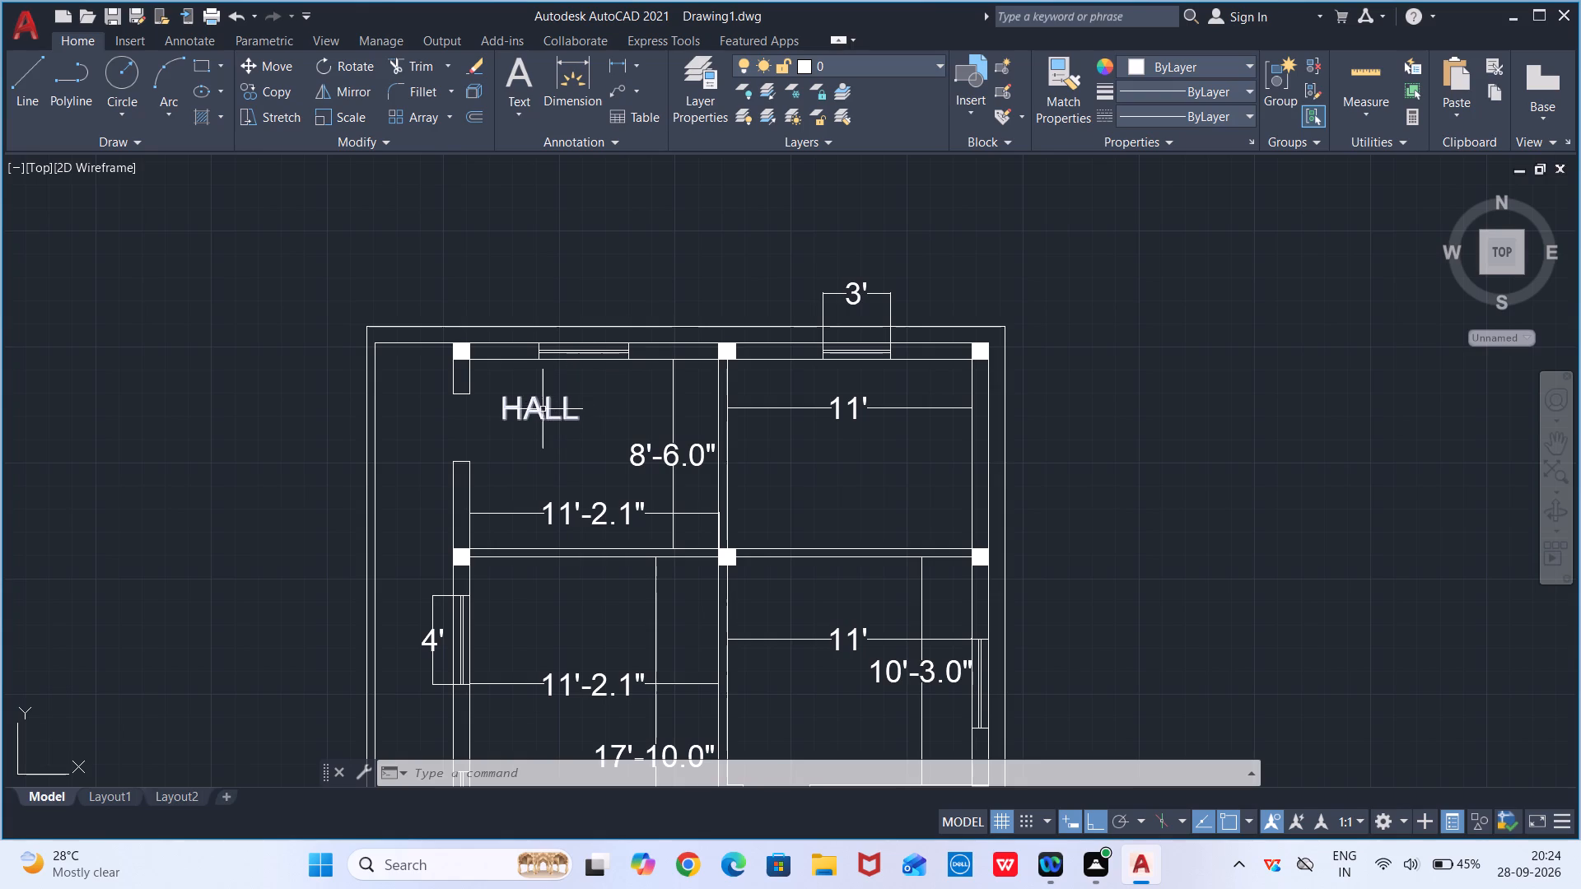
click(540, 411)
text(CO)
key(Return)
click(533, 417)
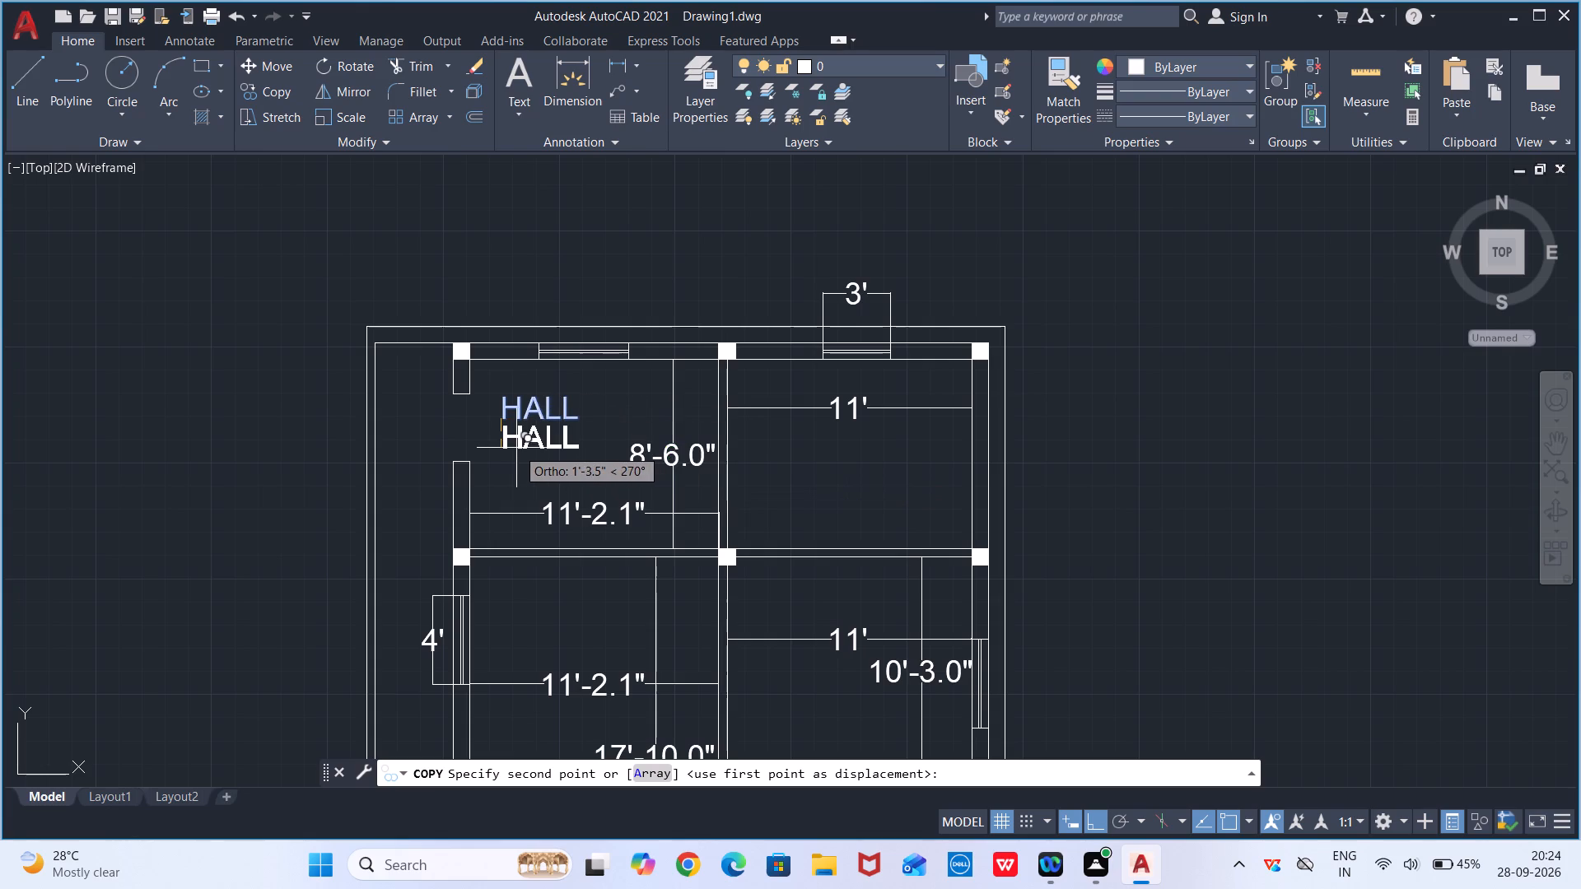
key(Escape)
Move the HALL label straight down within the upper-left room, about level with the 8'-6.0" dimension text.
click(527, 414)
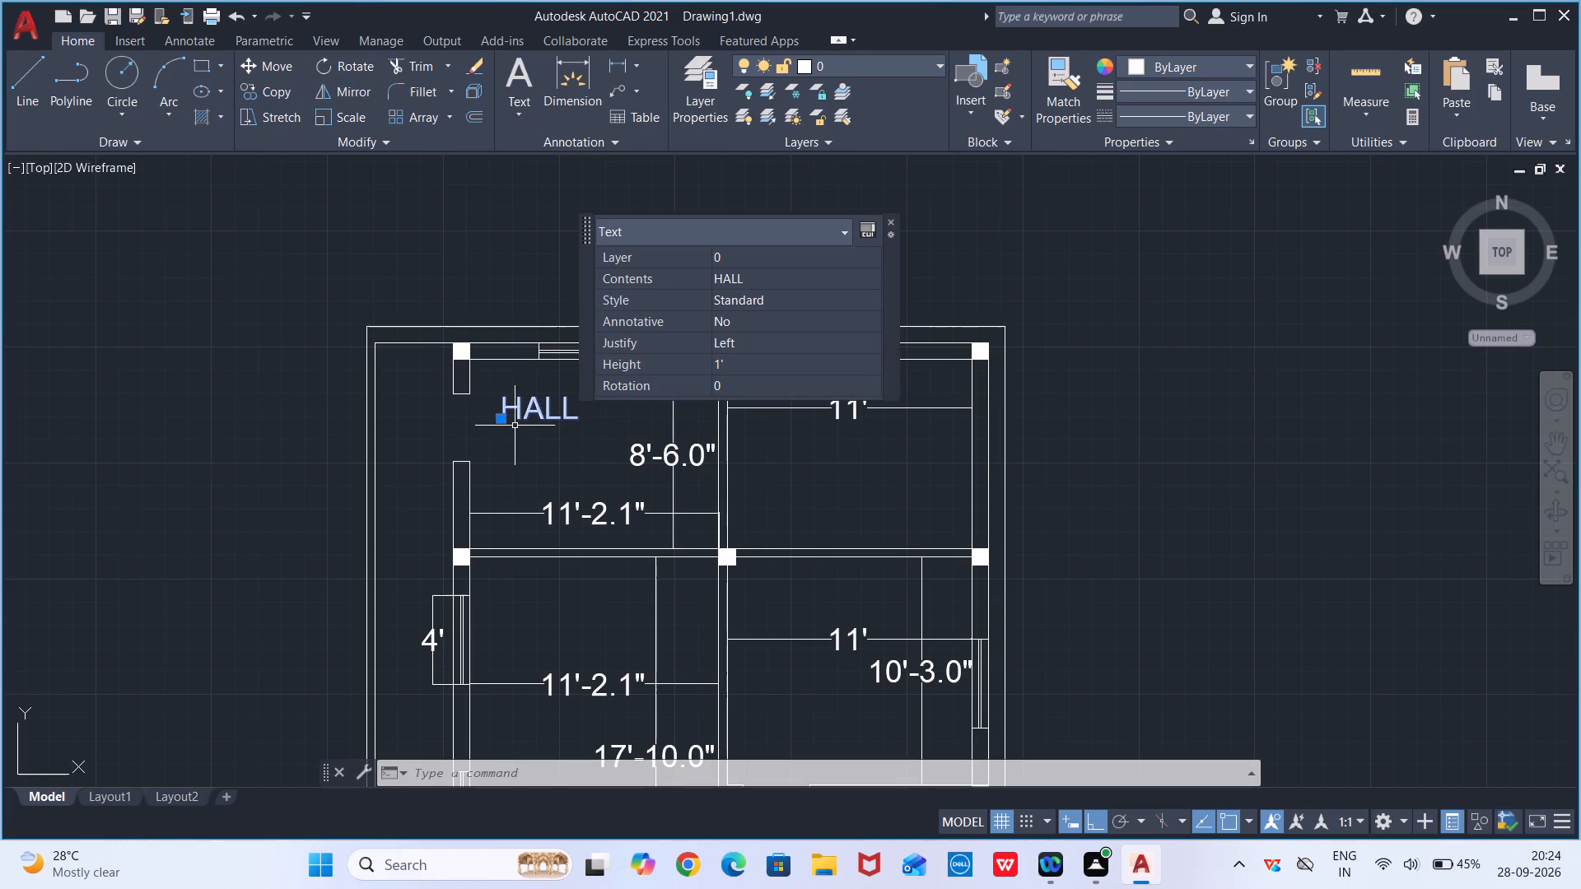
click(497, 417)
click(508, 458)
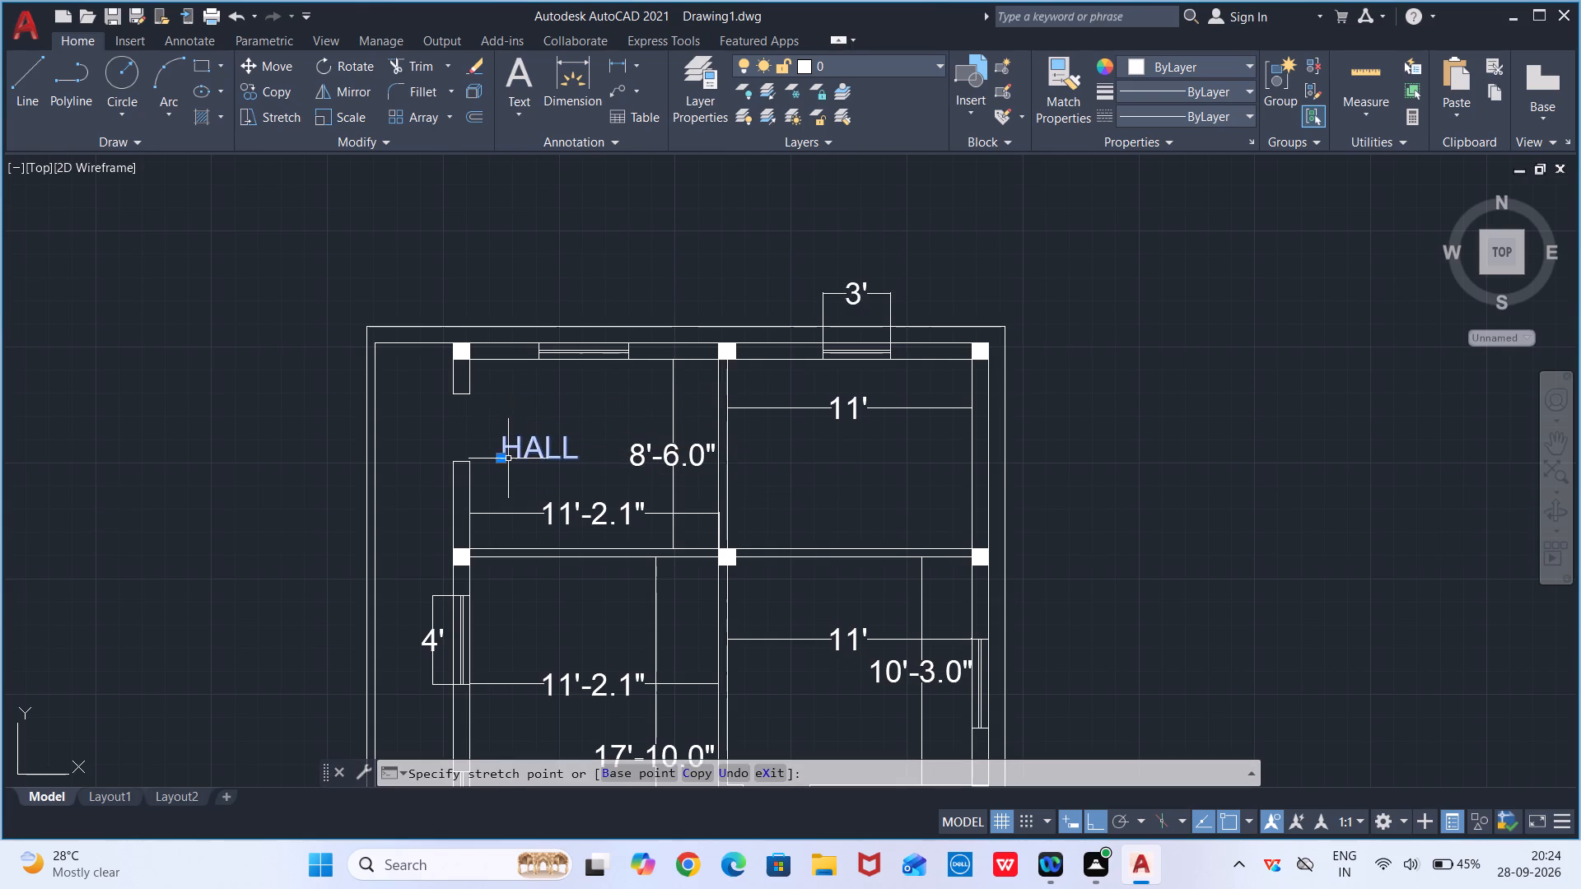
Copy the HALL label, with Ortho off after the upper-right room, into the middle-right, large left, small 6' and lower-right rooms.
text(CO)
key(Return)
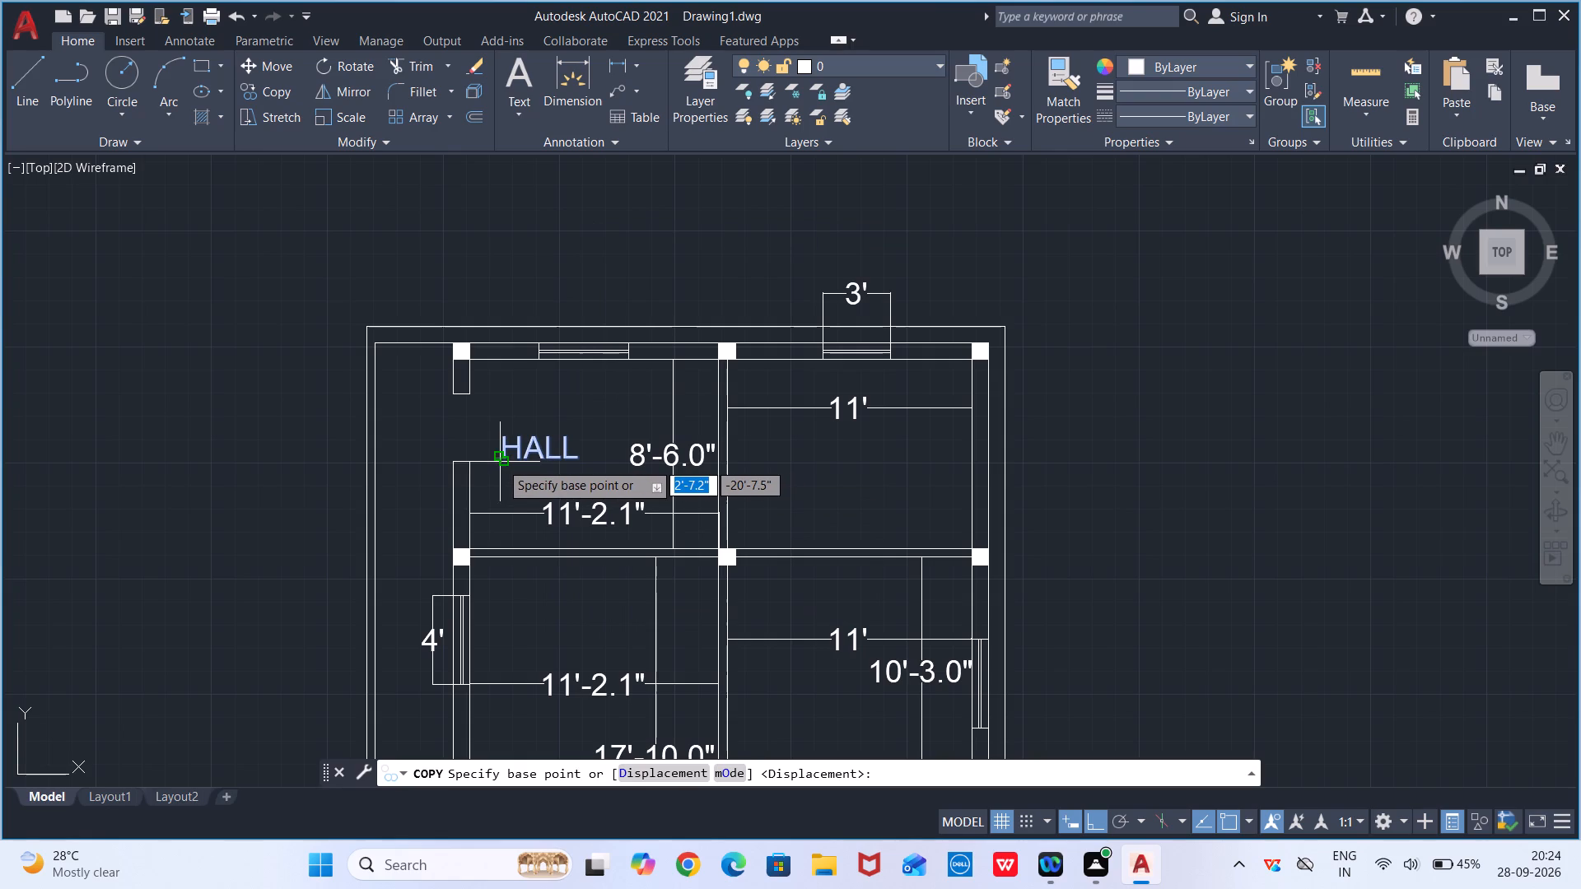
click(503, 460)
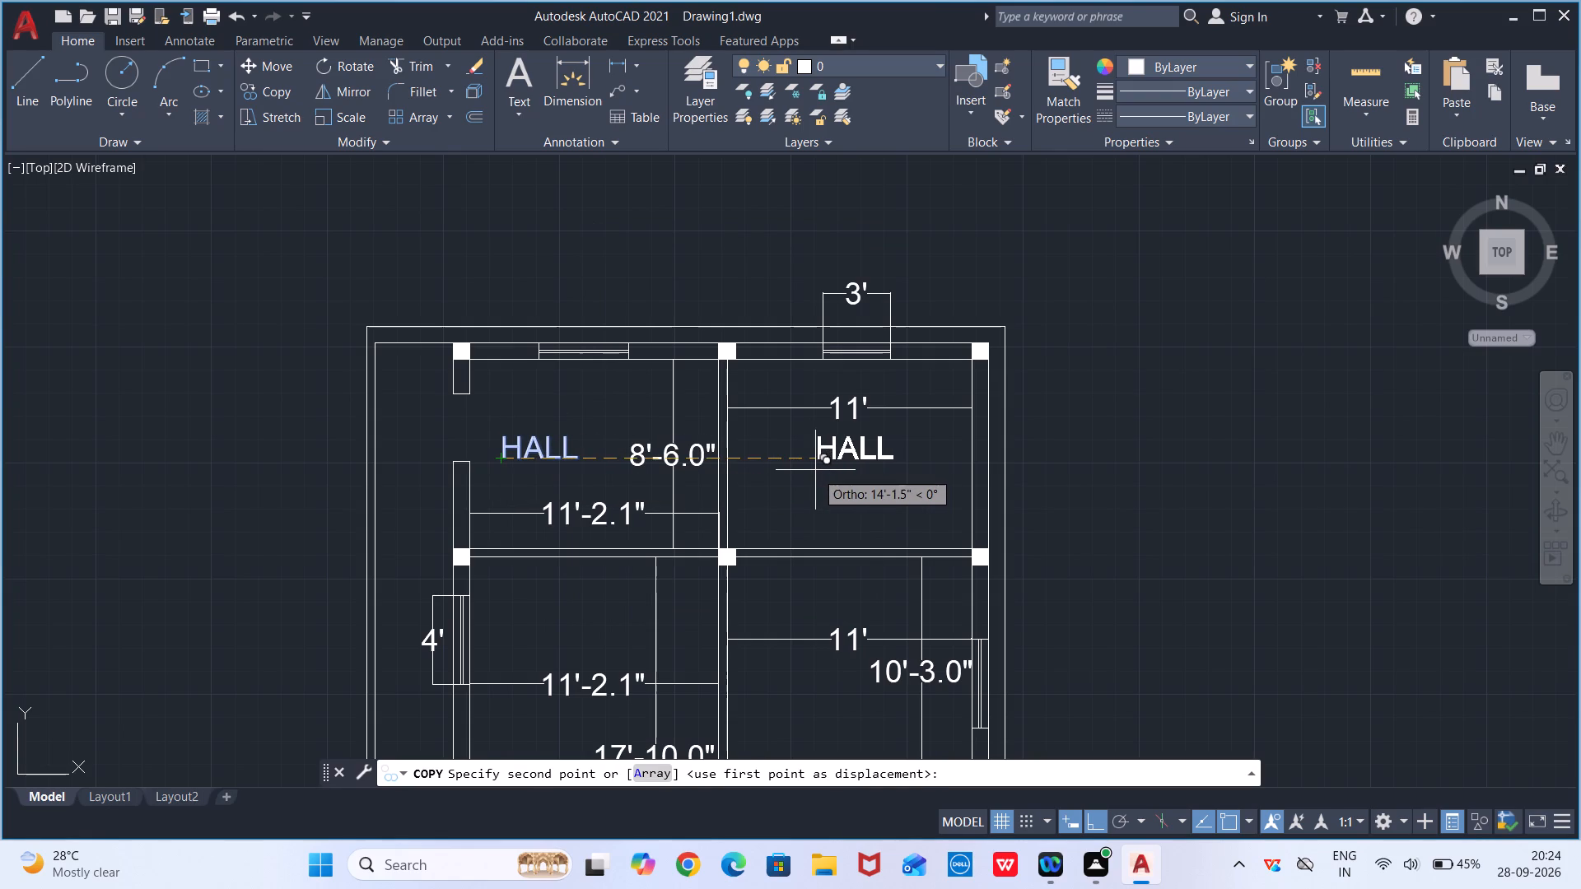
click(815, 470)
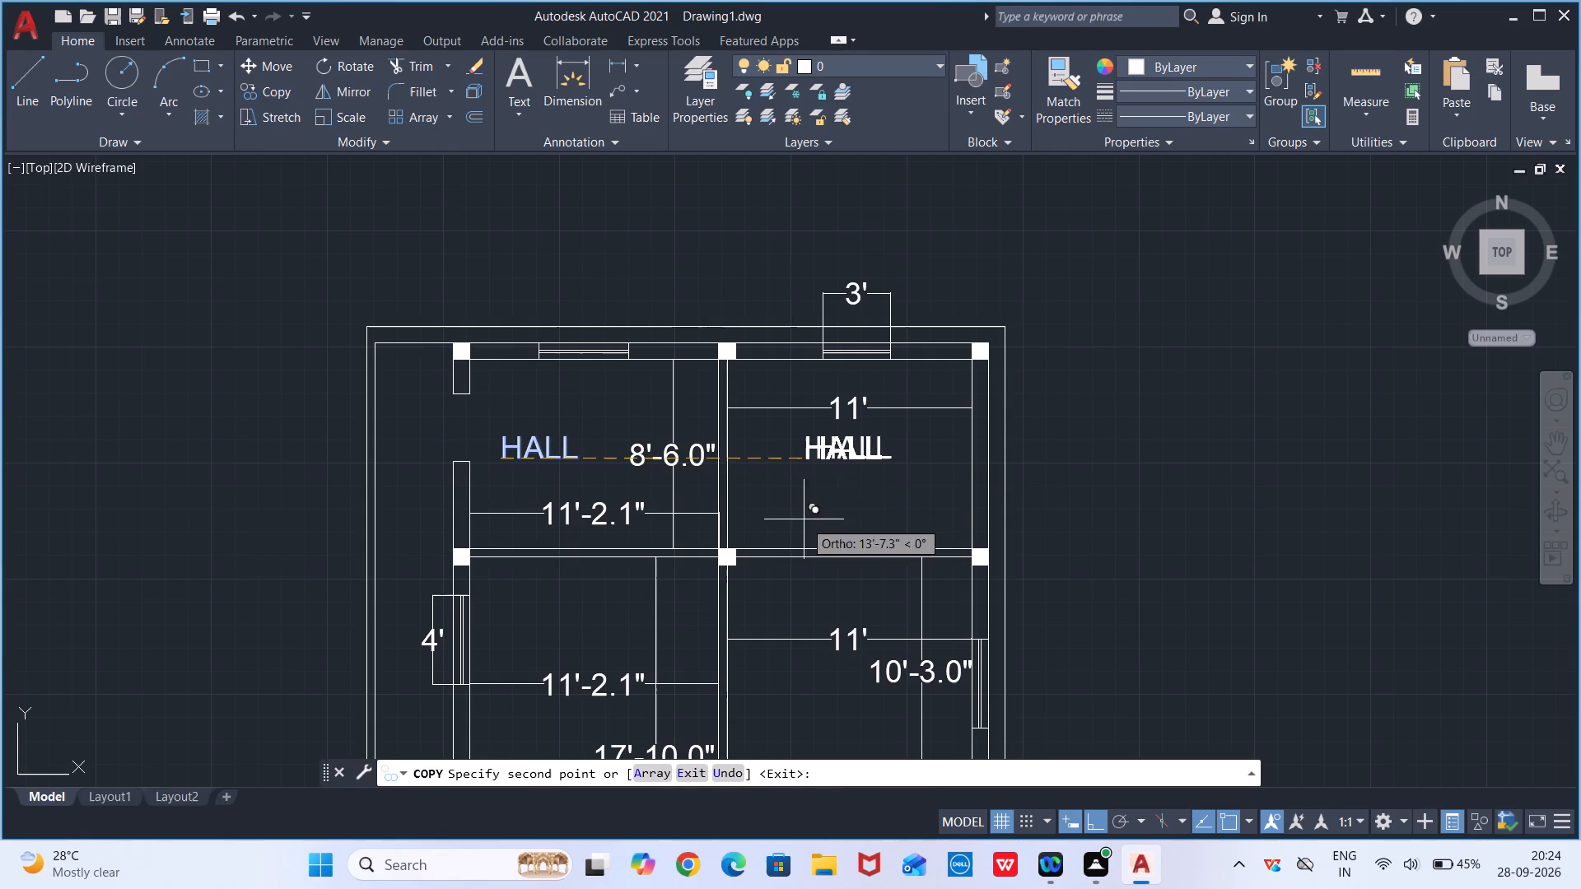
click(1092, 817)
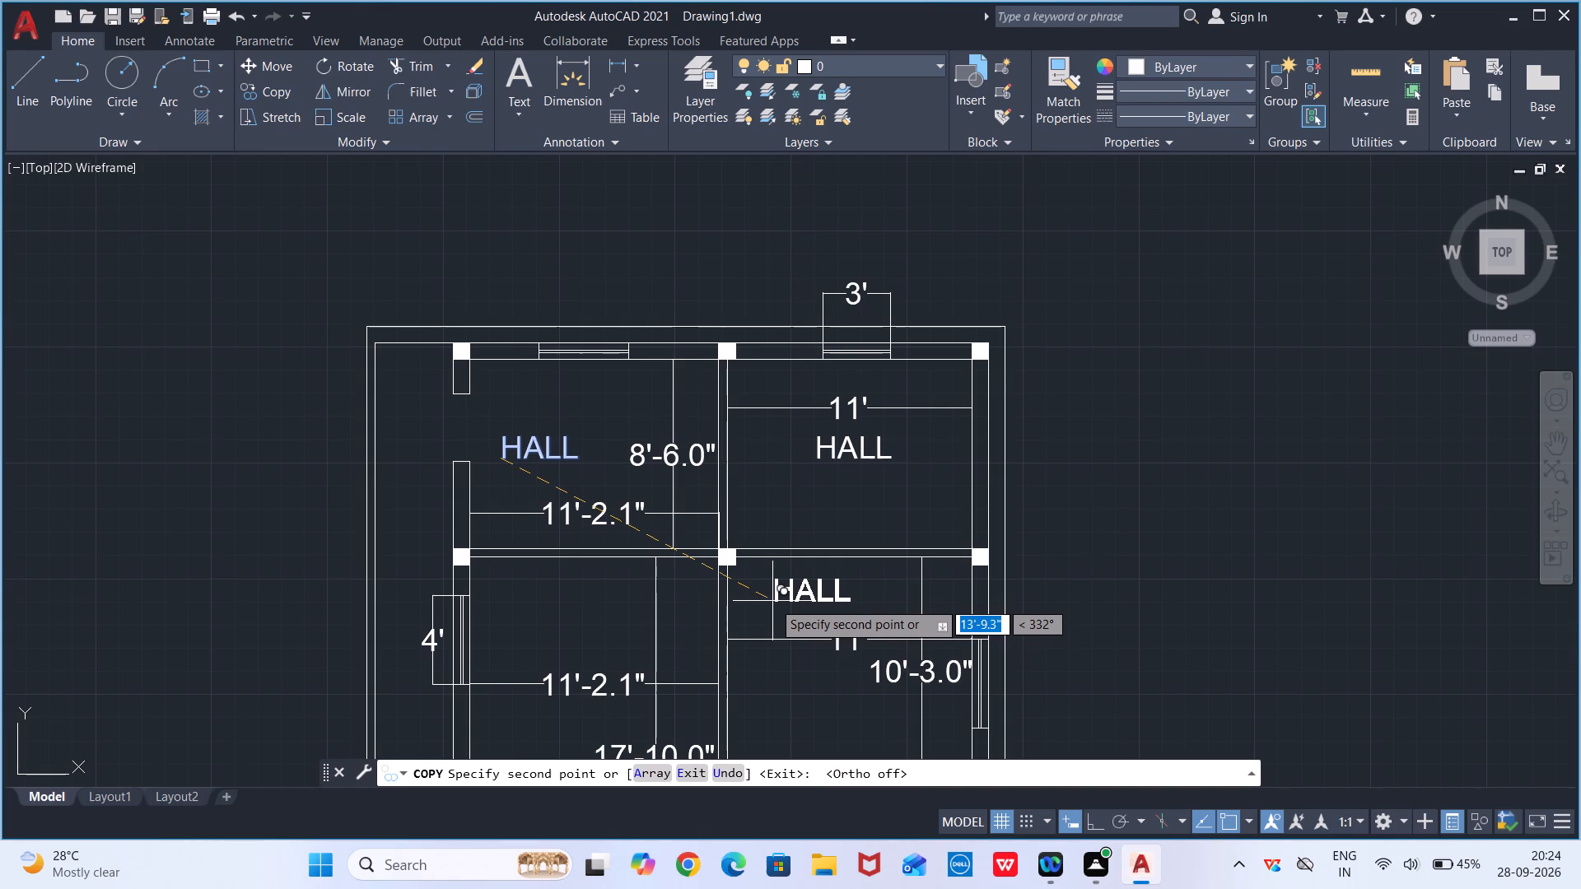
middle_drag(771, 688, 777, 646)
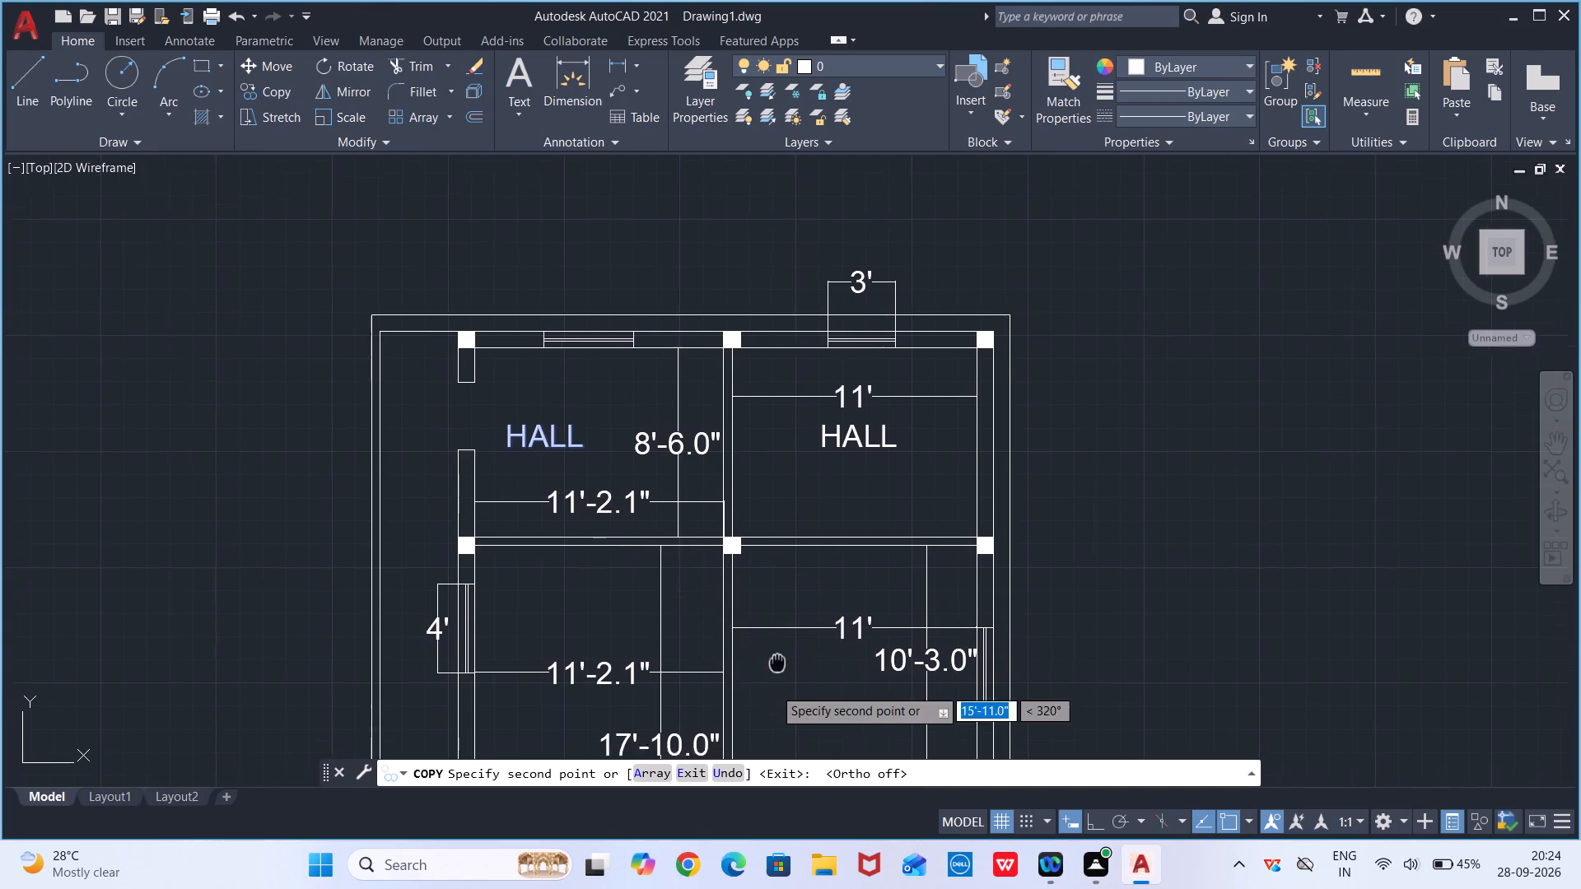
middle_drag(777, 646, 773, 551)
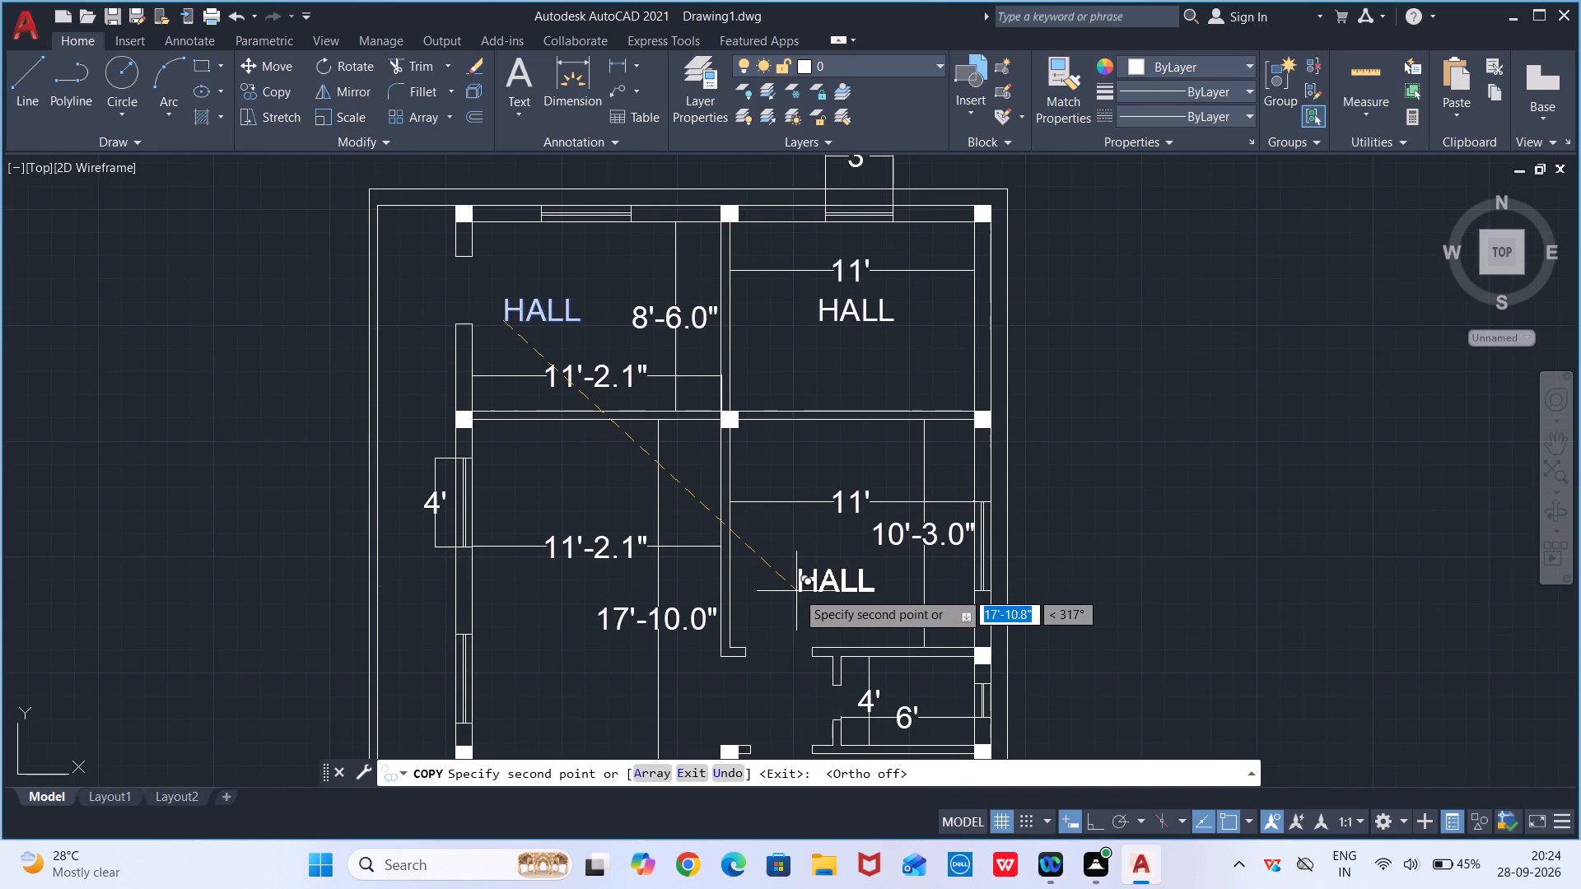
click(796, 591)
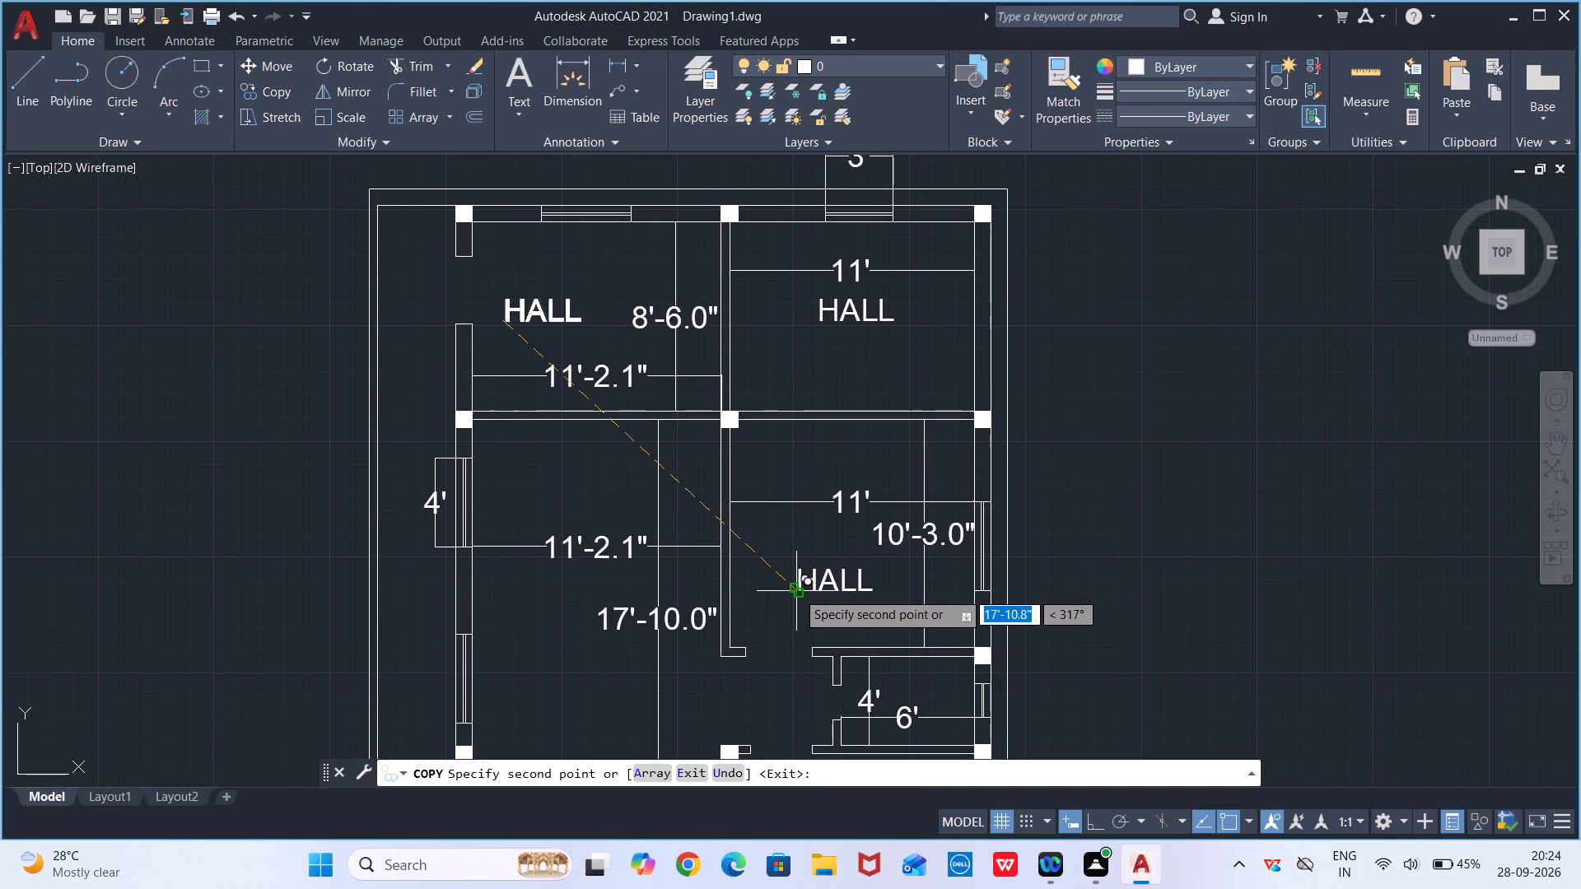
middle_drag(532, 657, 511, 474)
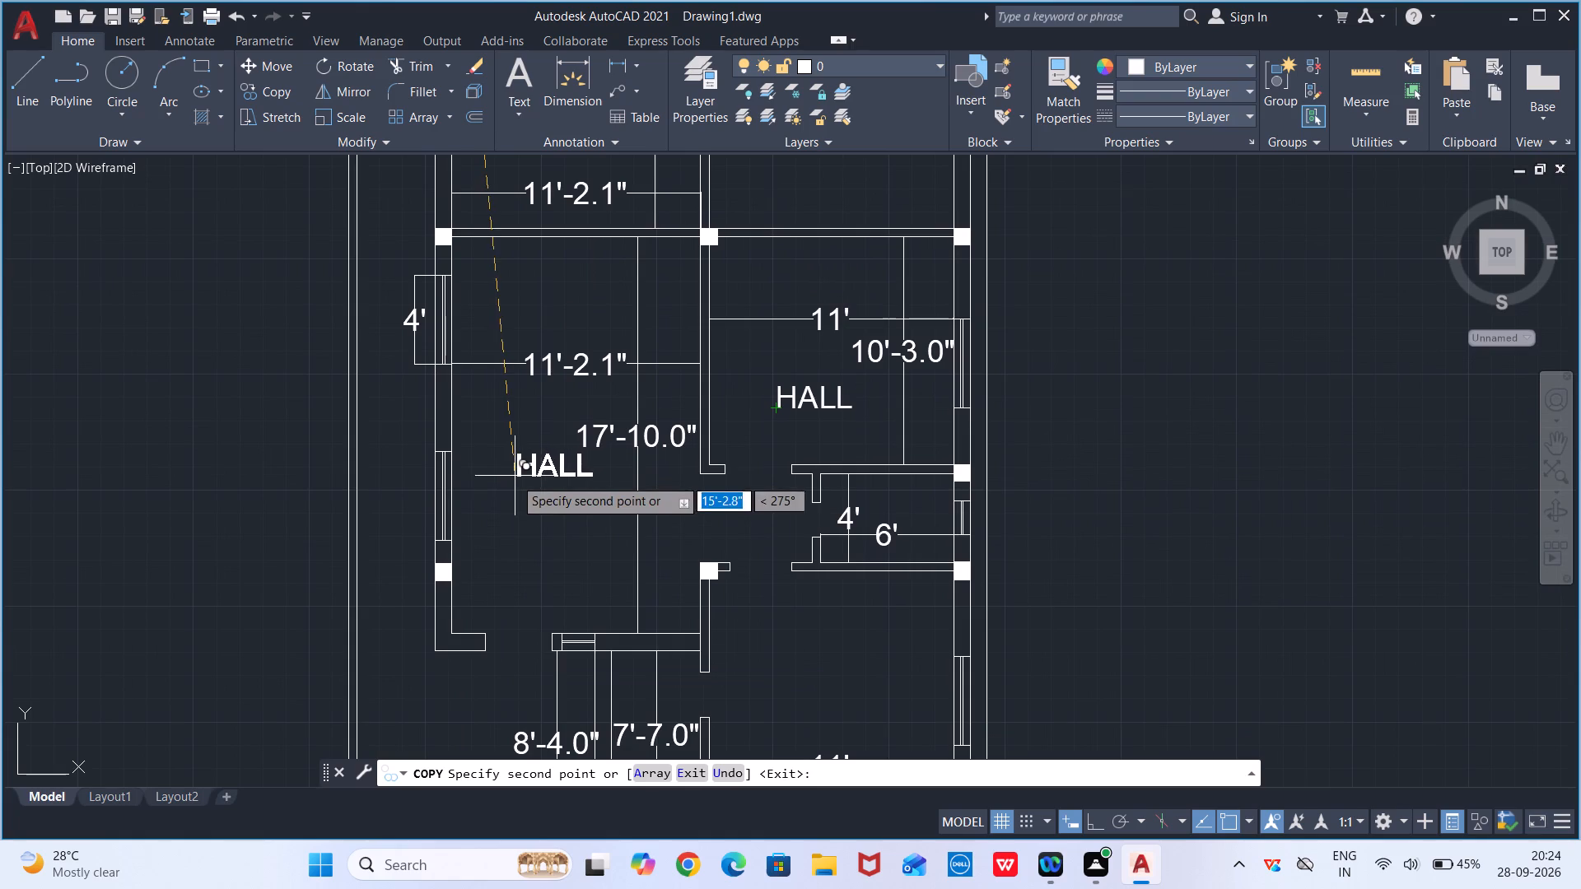
click(499, 531)
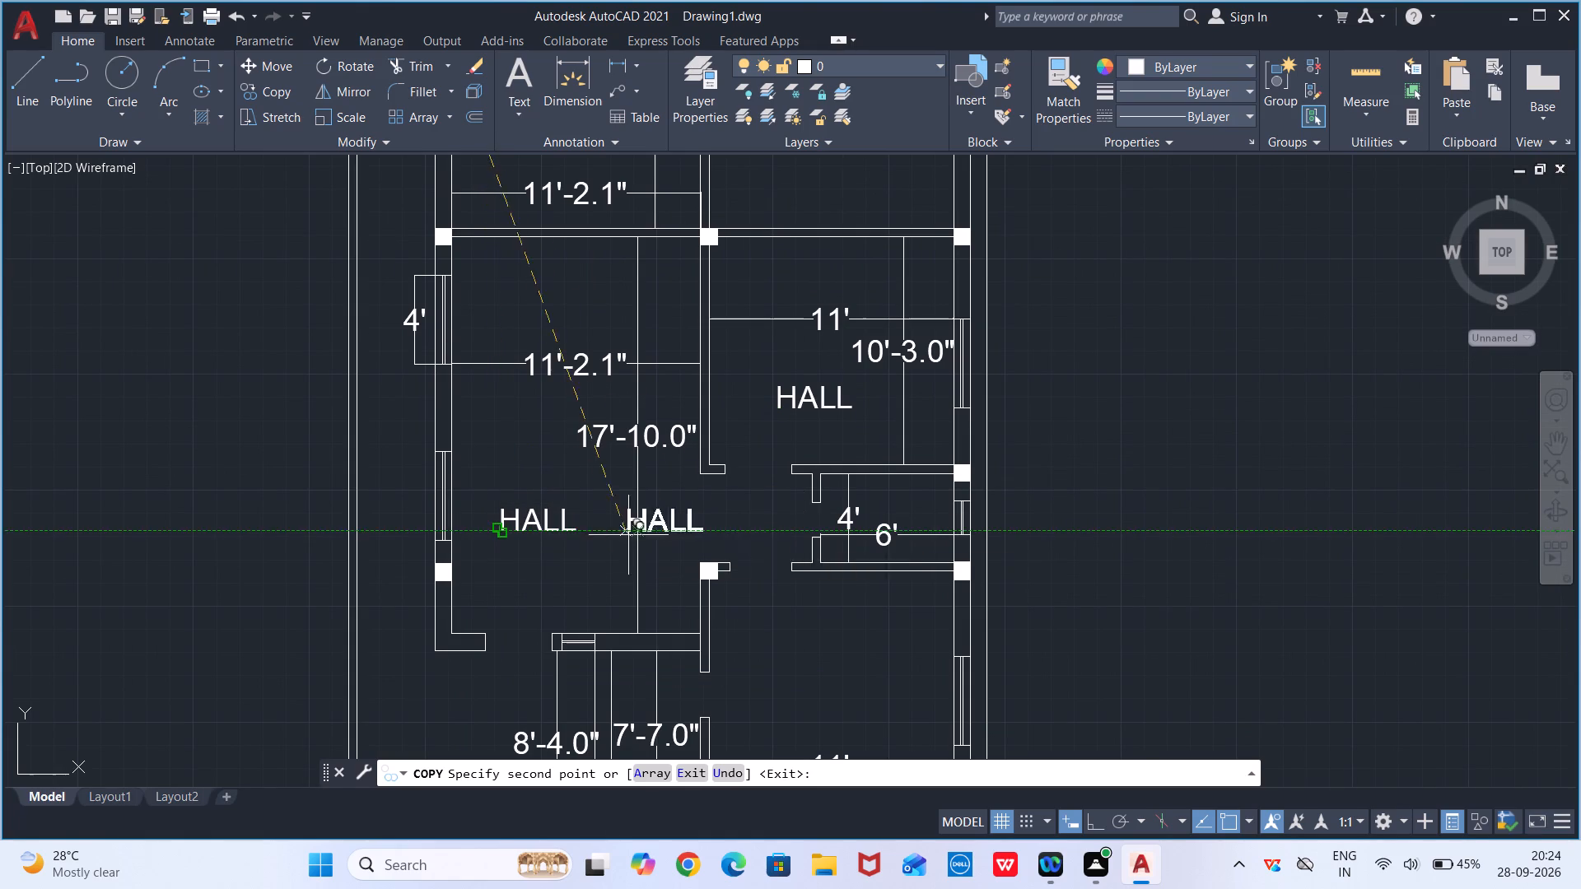
click(870, 505)
middle_drag(851, 613, 842, 463)
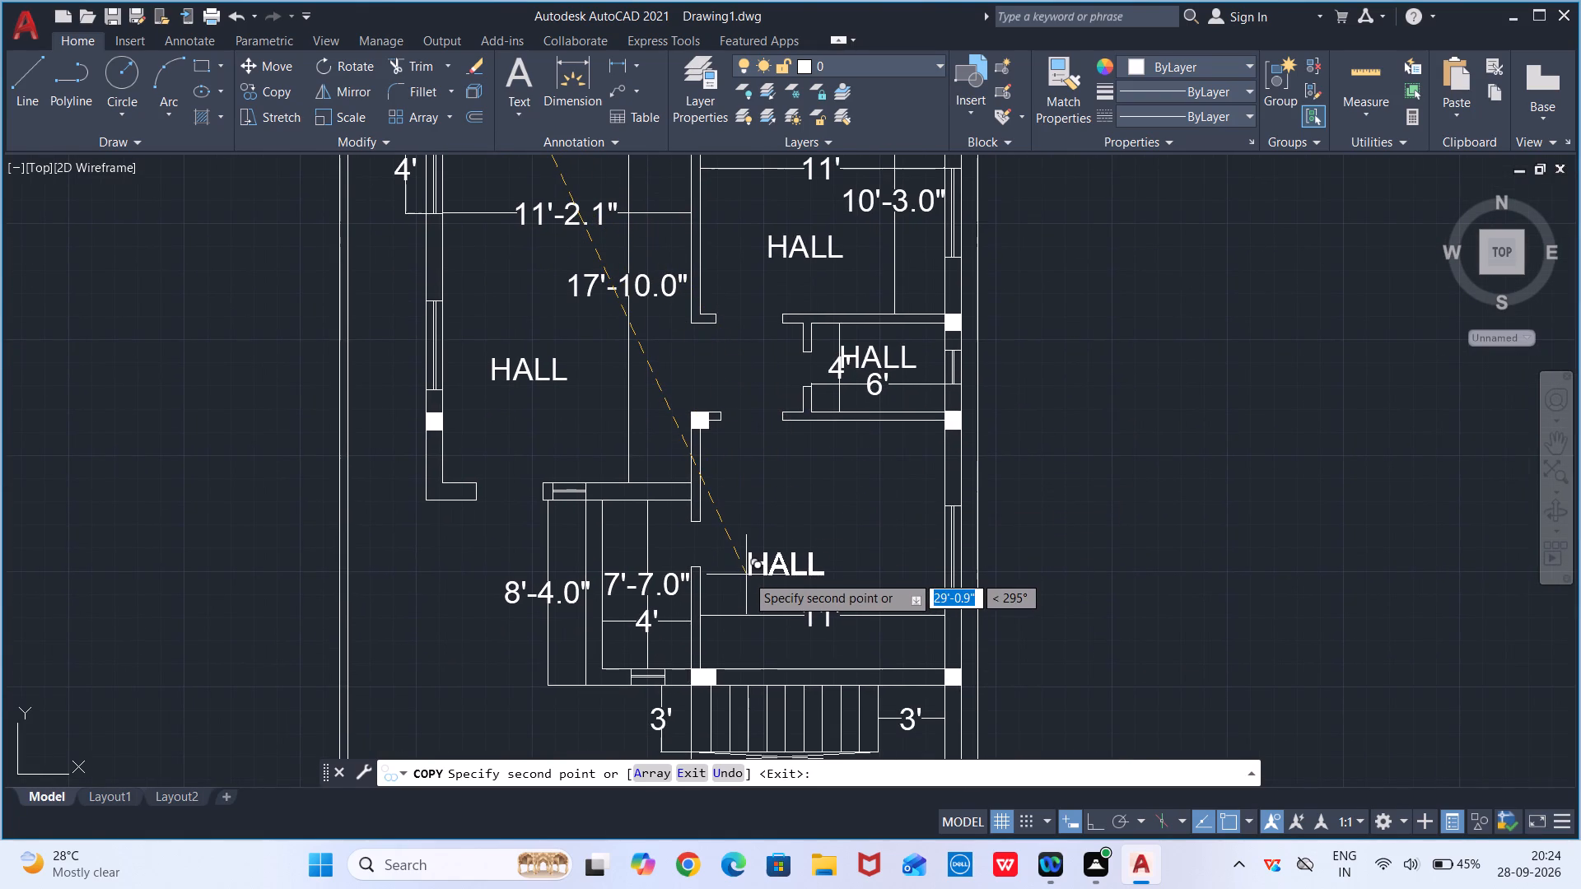
click(746, 575)
key(Escape)
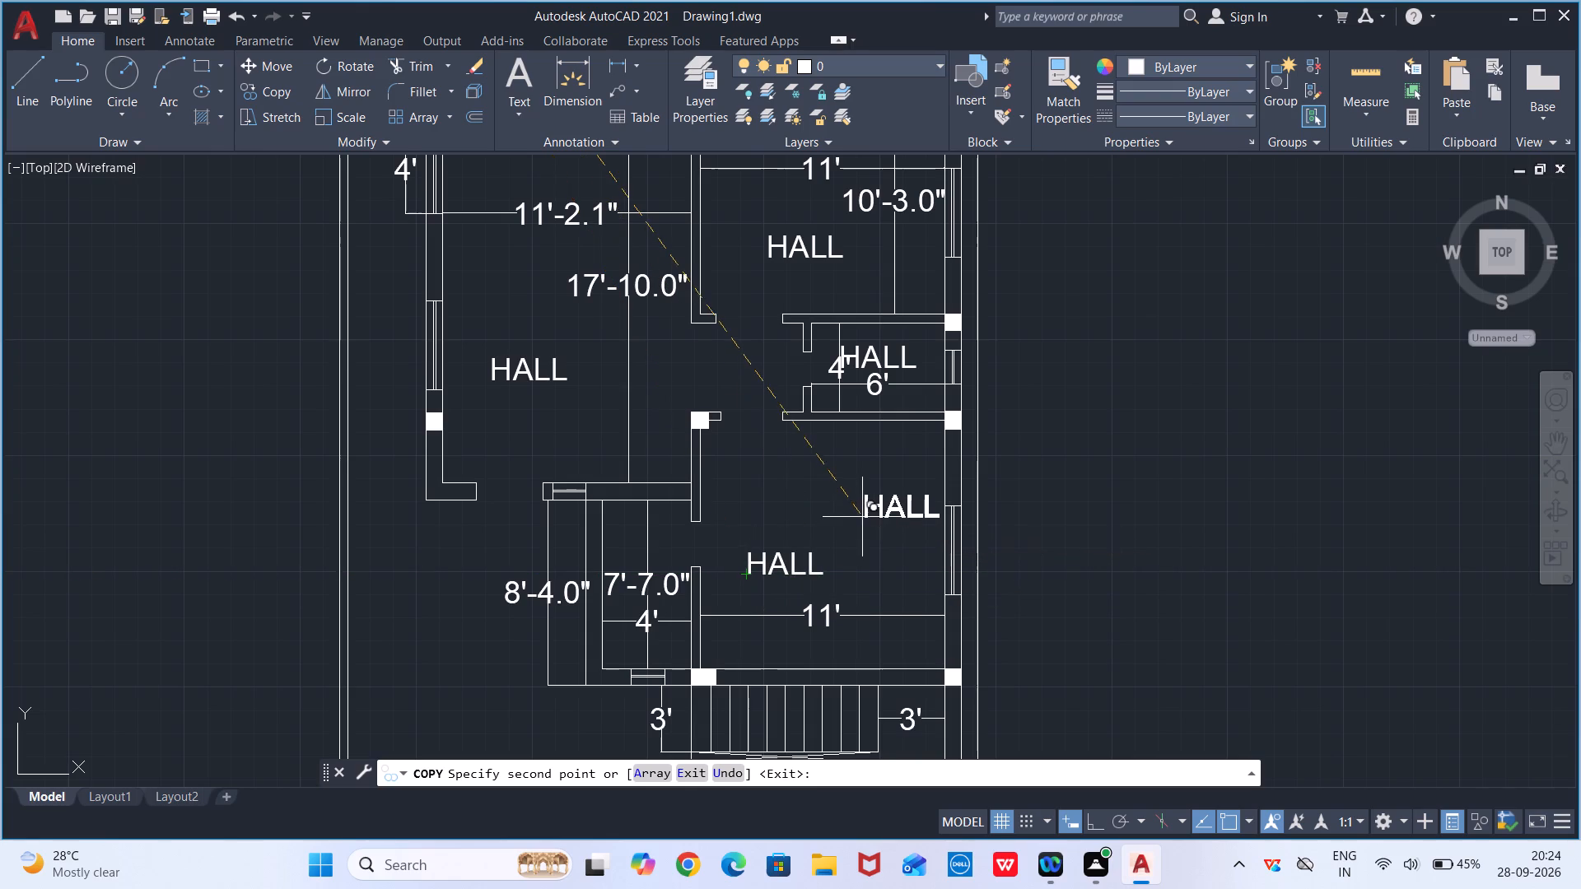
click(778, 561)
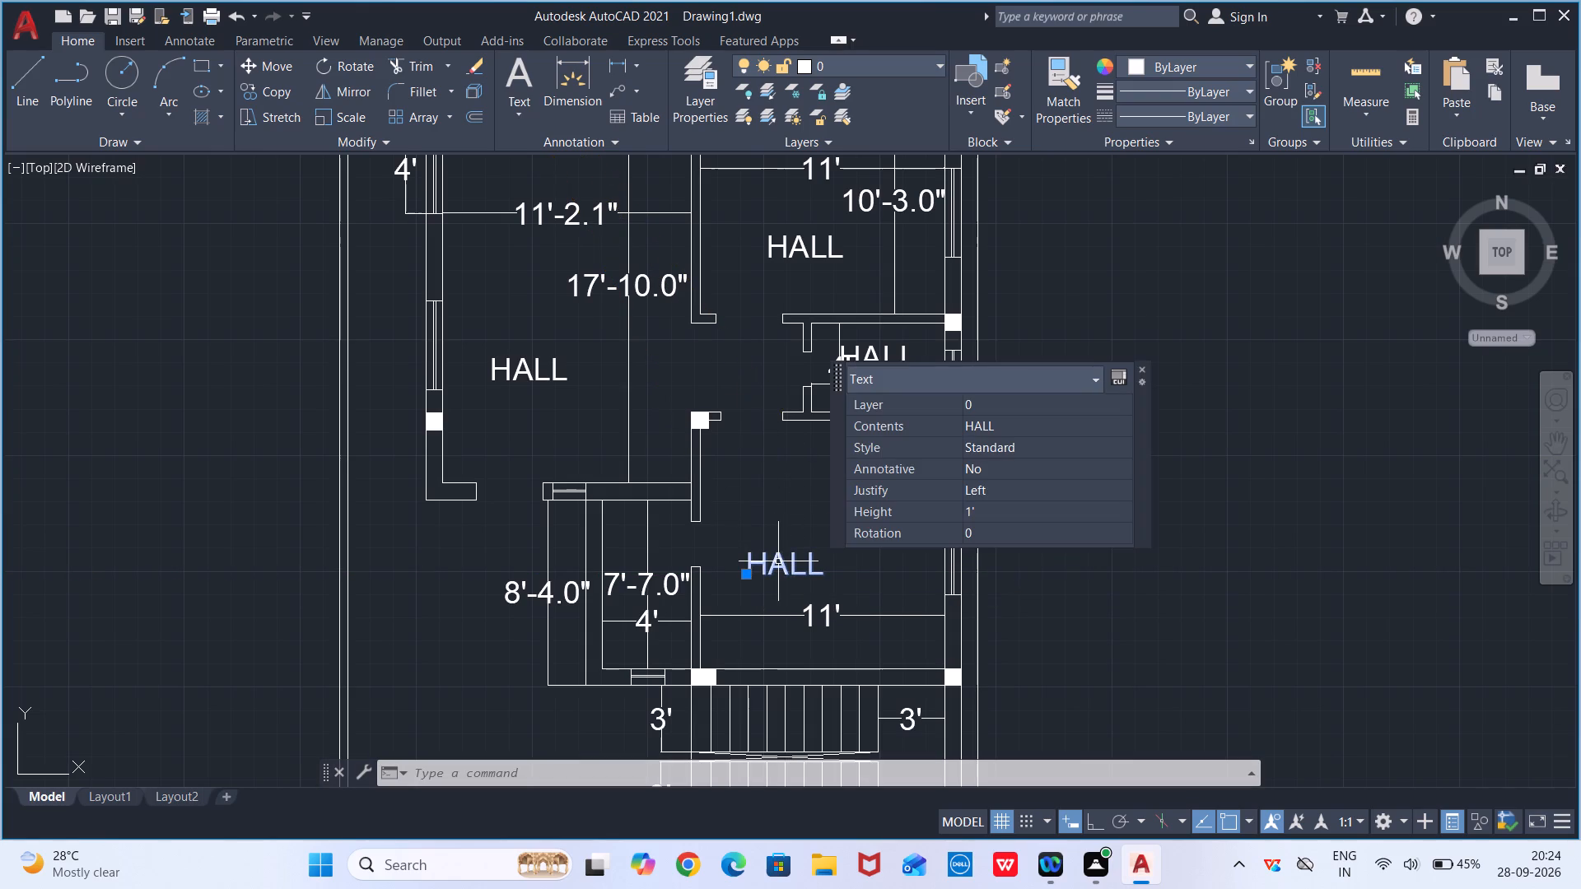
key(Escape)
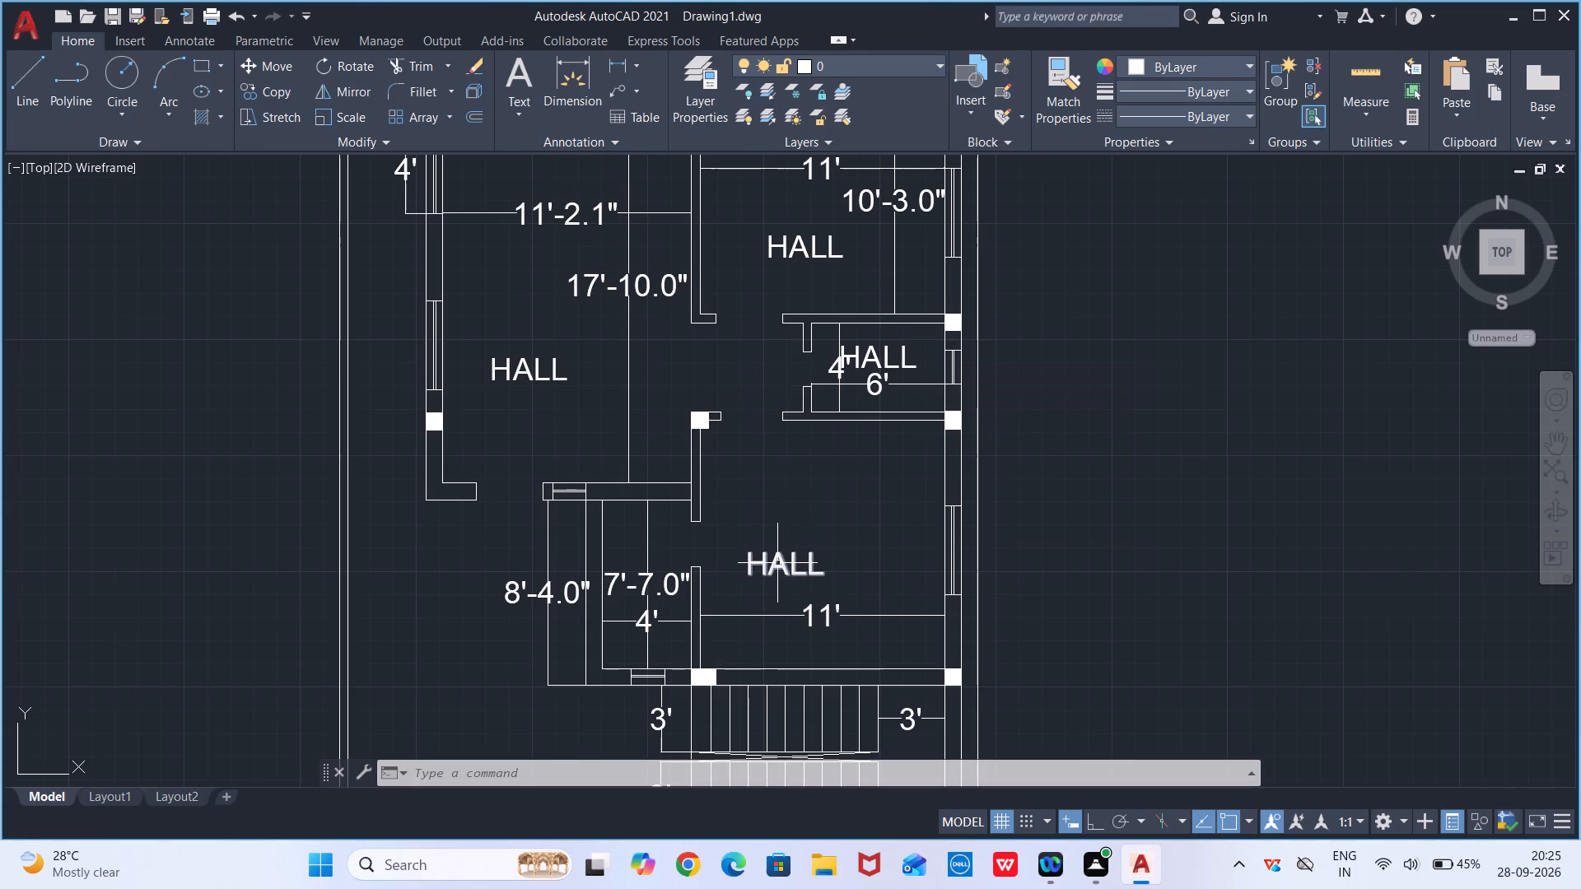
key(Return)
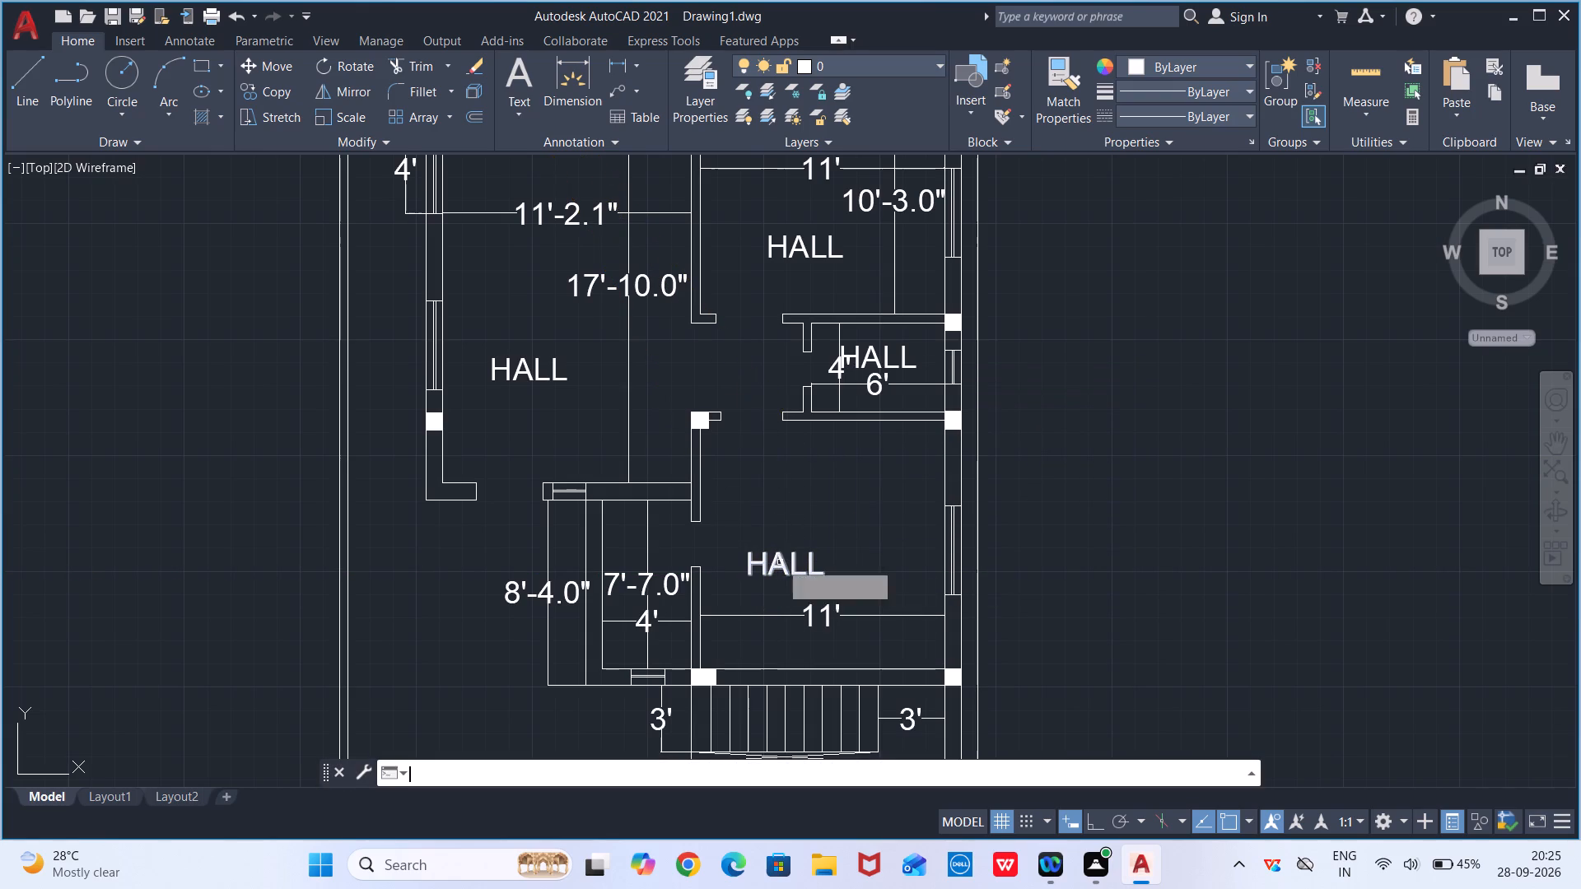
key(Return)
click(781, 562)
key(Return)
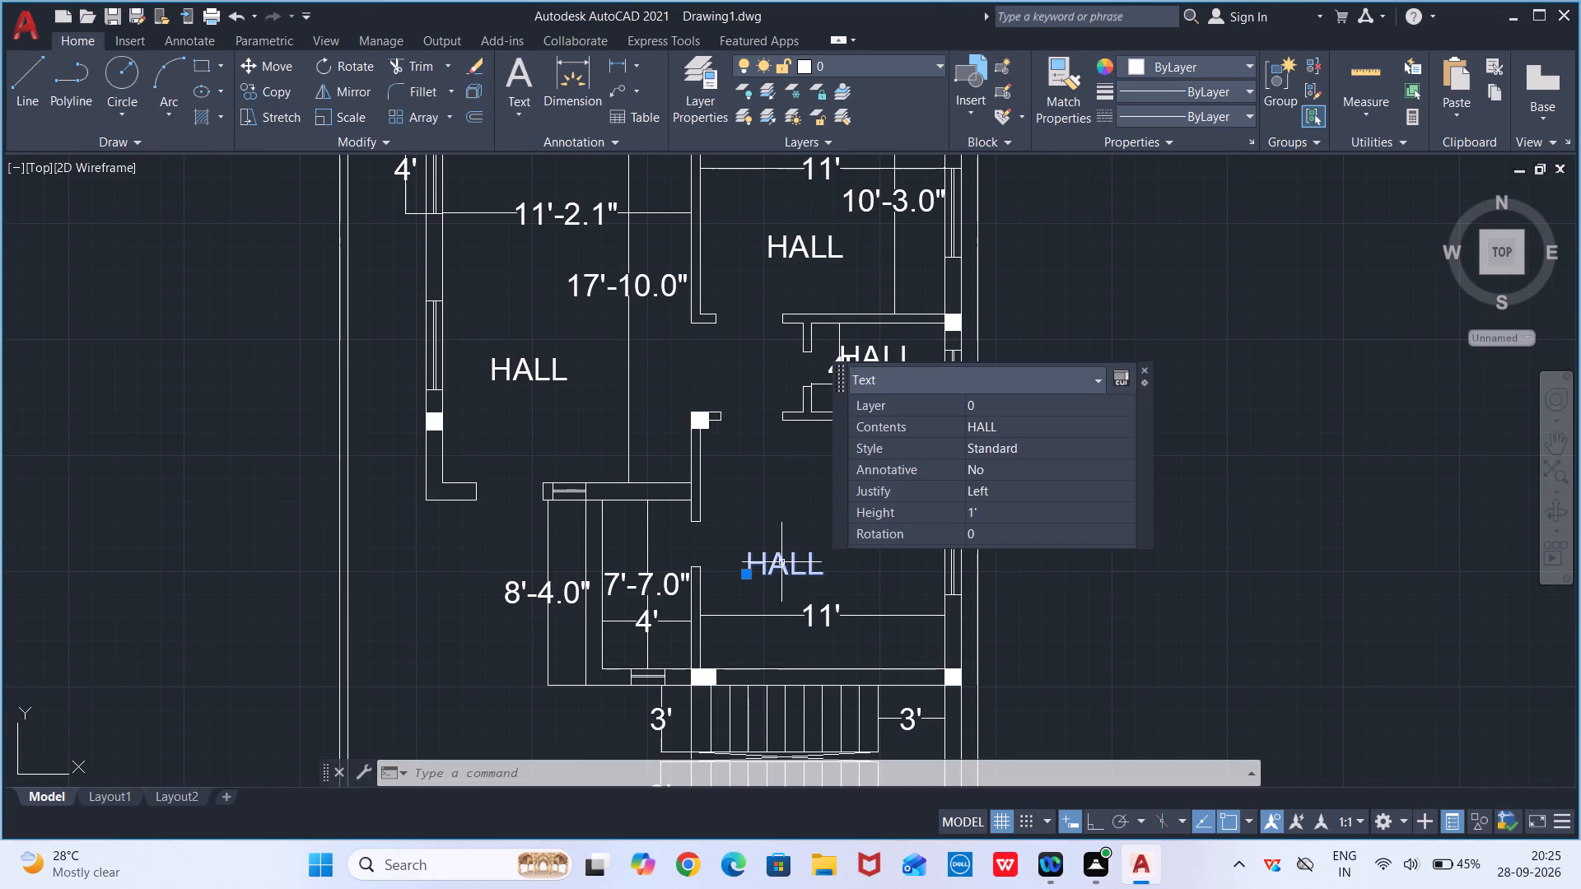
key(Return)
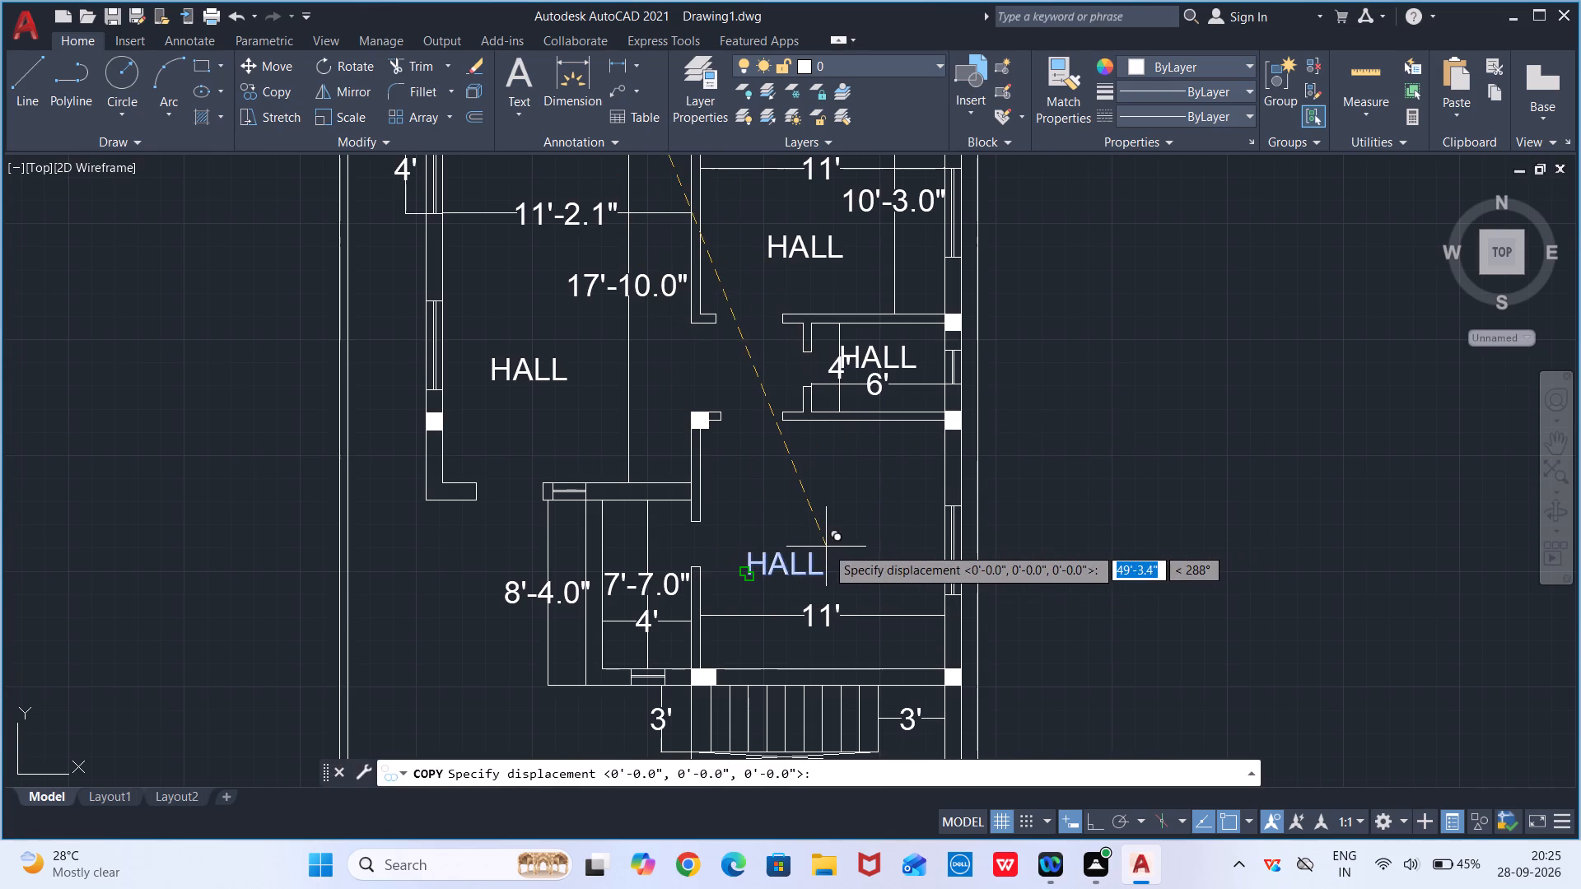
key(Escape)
Change the text of the HALL label in the lower-right room above the staircase to BED ROOM 2.
click(790, 565)
click(790, 565)
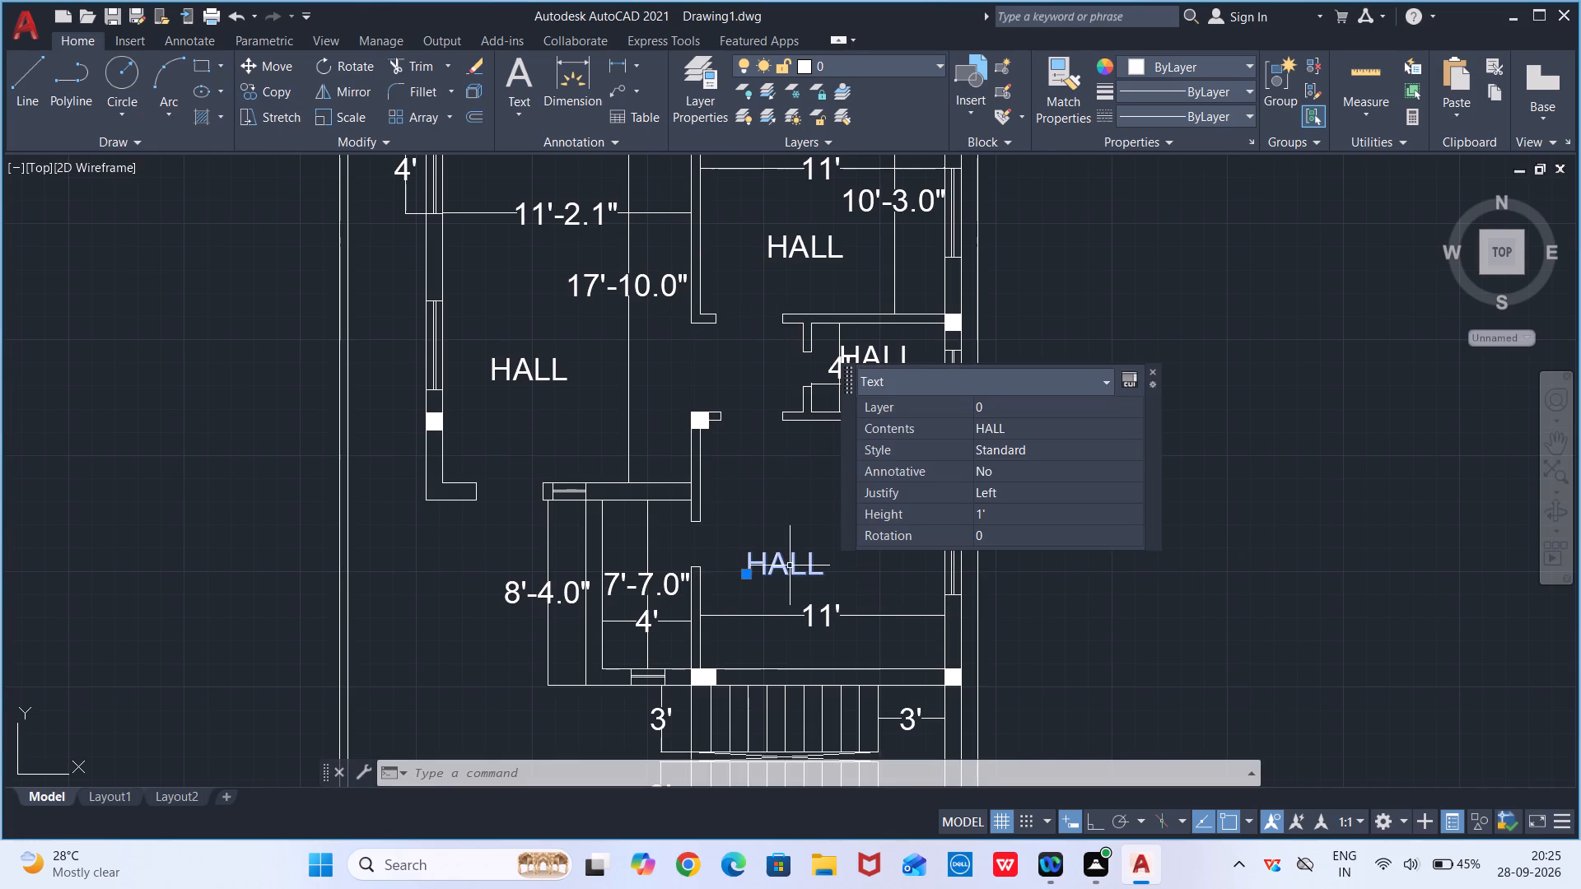
click(763, 570)
double_click(782, 566)
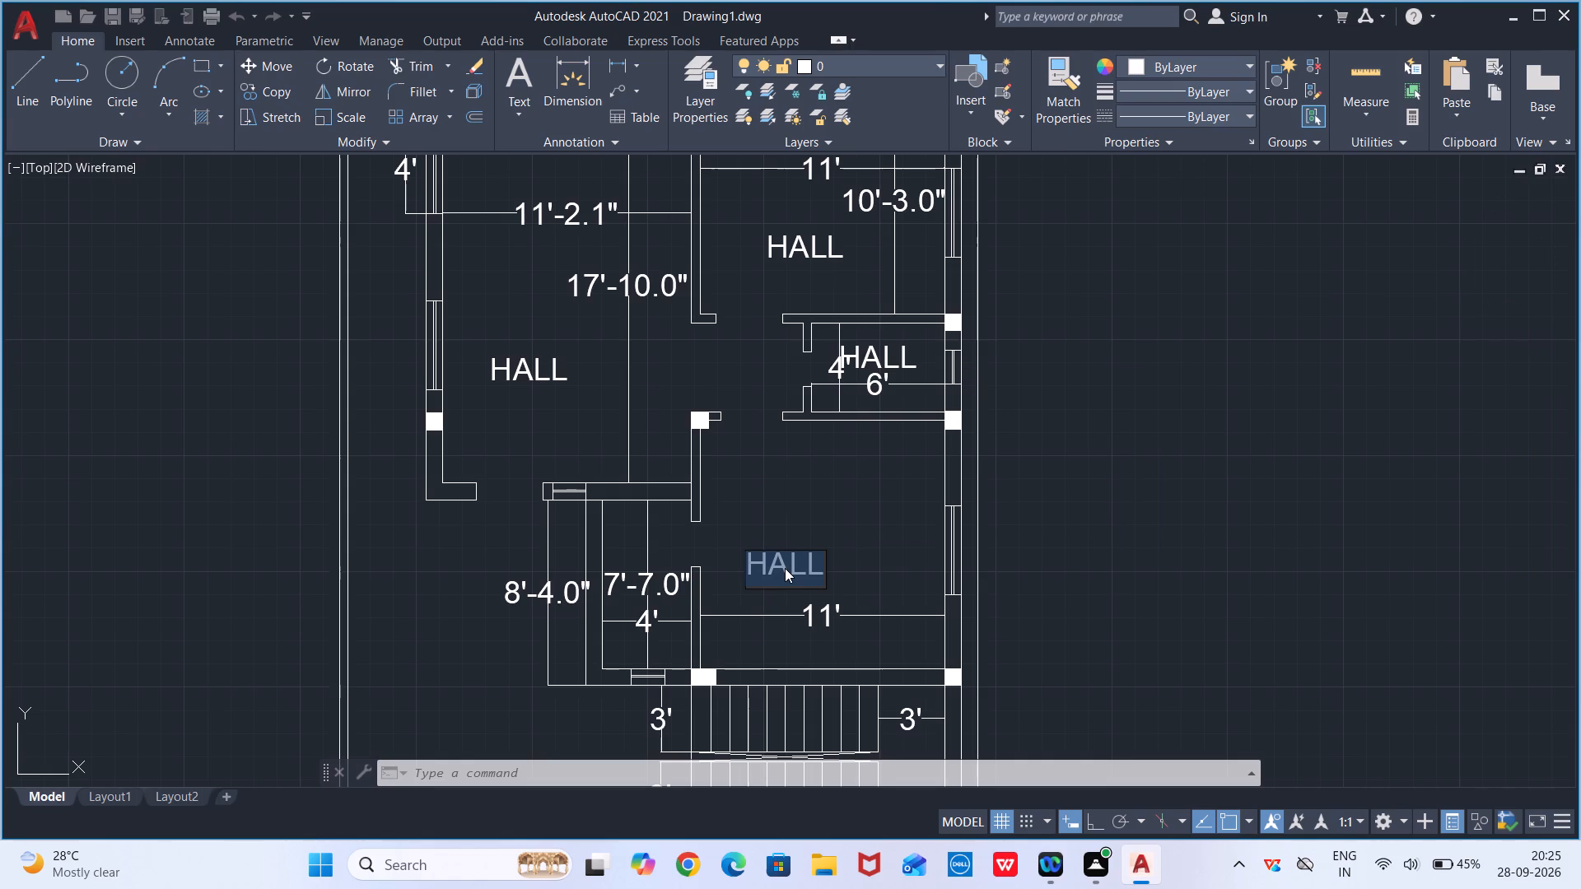
key(b)
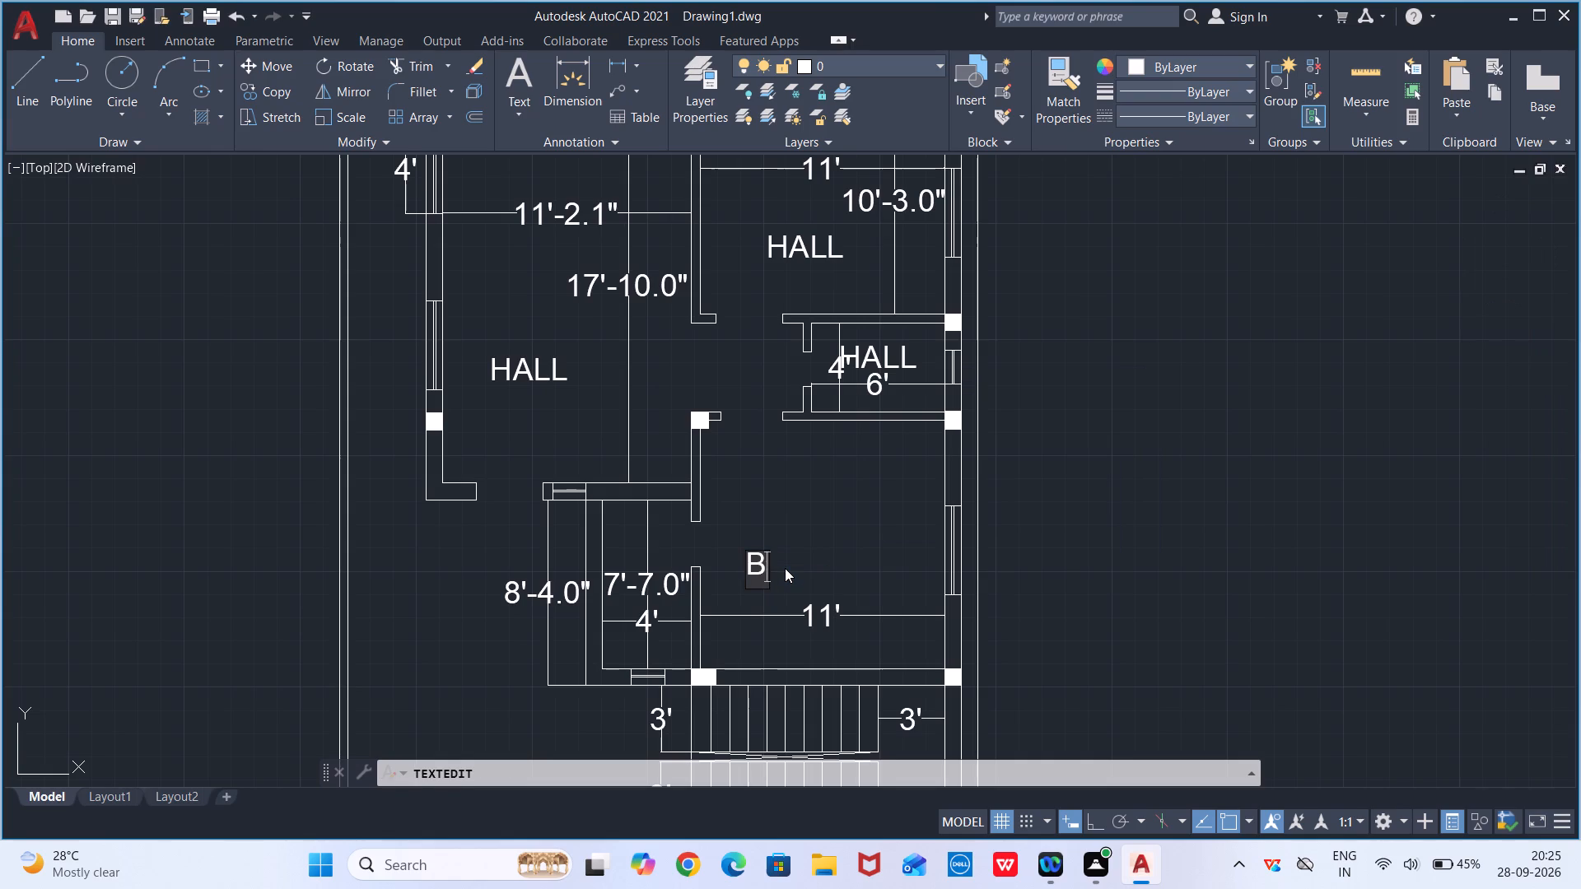
text(ED R)
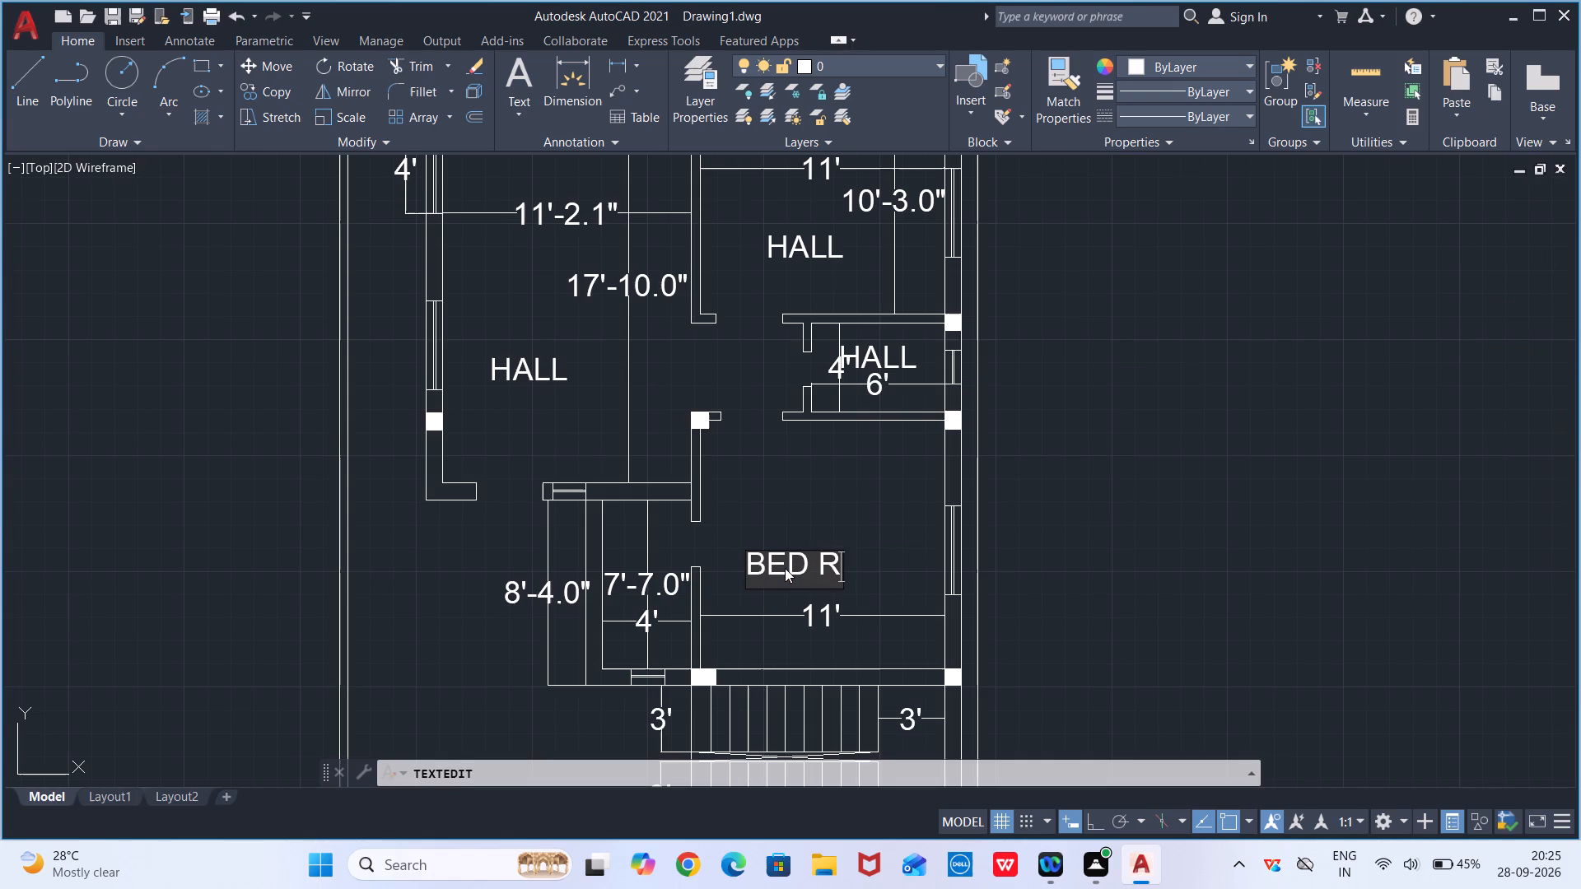
text(OOM)
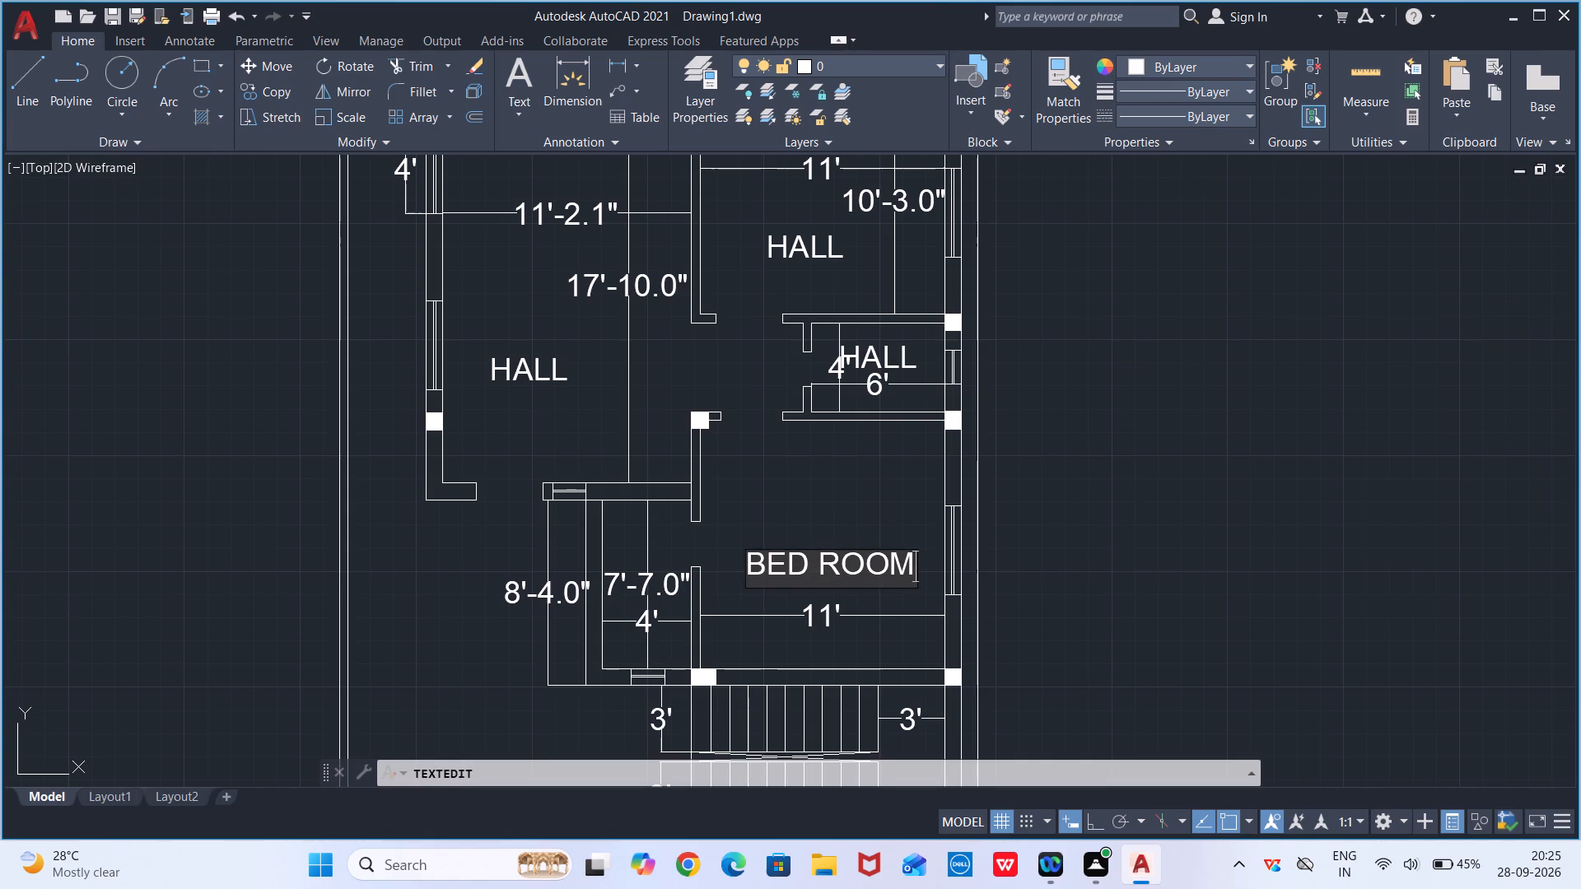
key(space)
text(2)
click(850, 467)
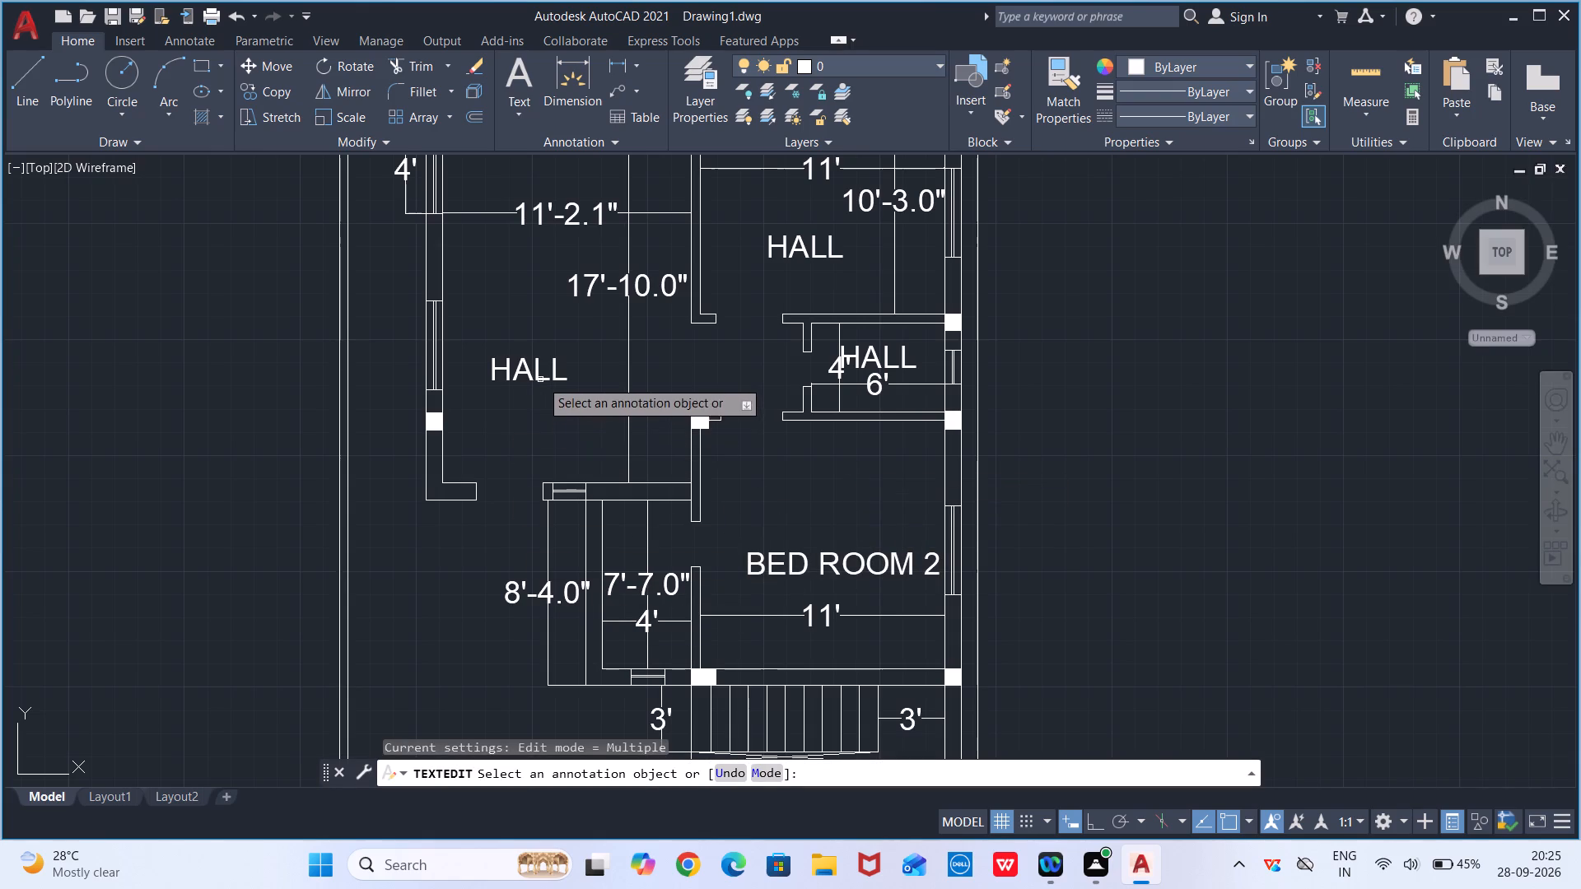
Change the text of the HALL label in the small 4' by 6' room to POOJA and end text editing.
double_click(537, 361)
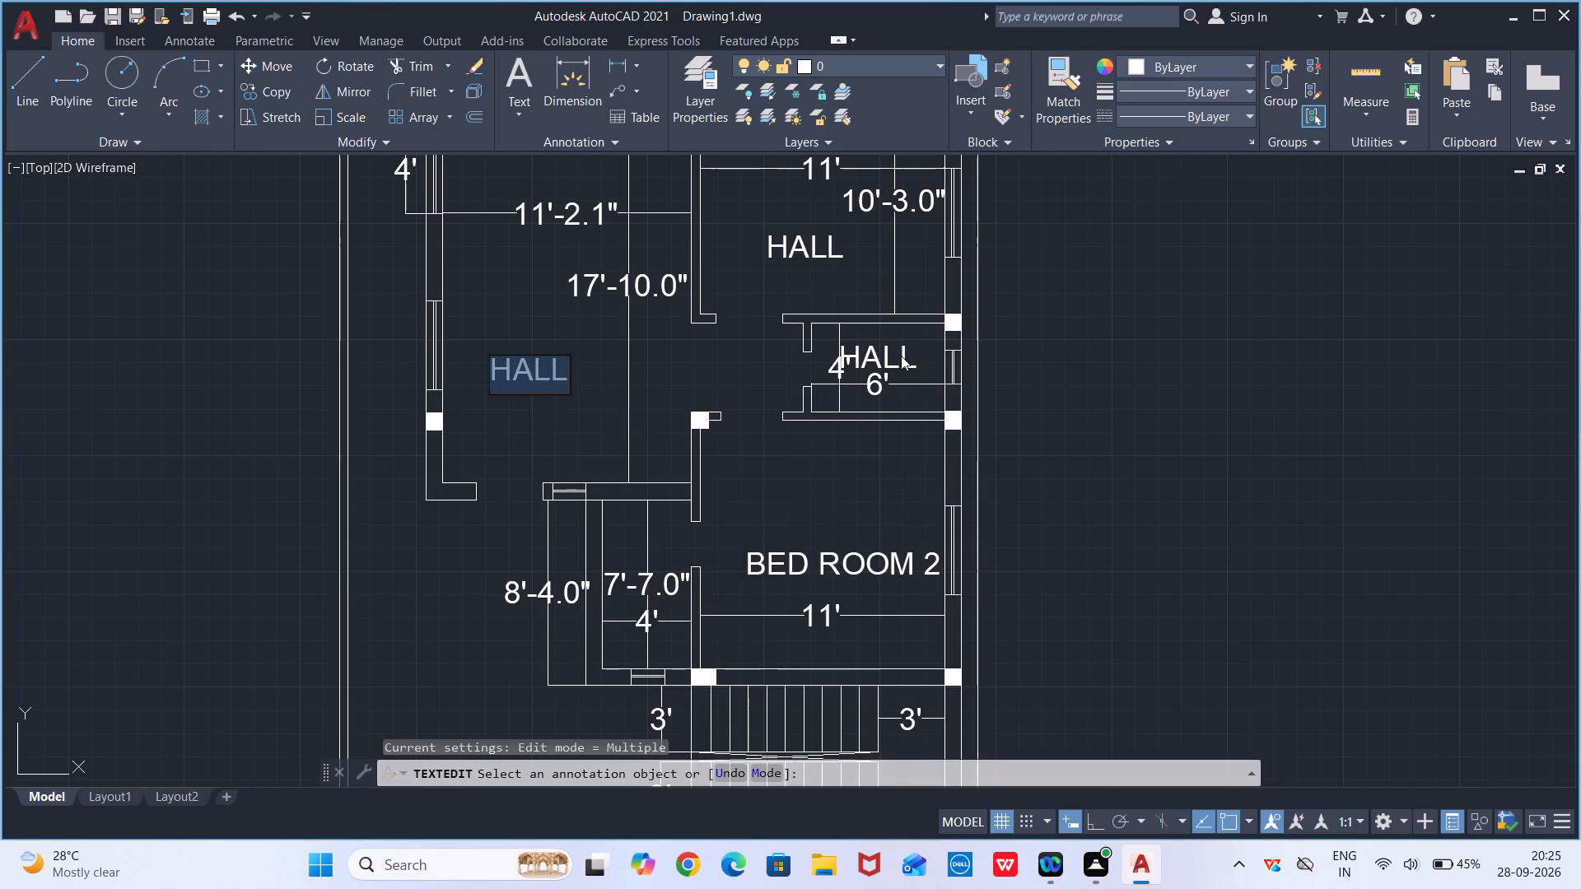
click(900, 350)
double_click(884, 359)
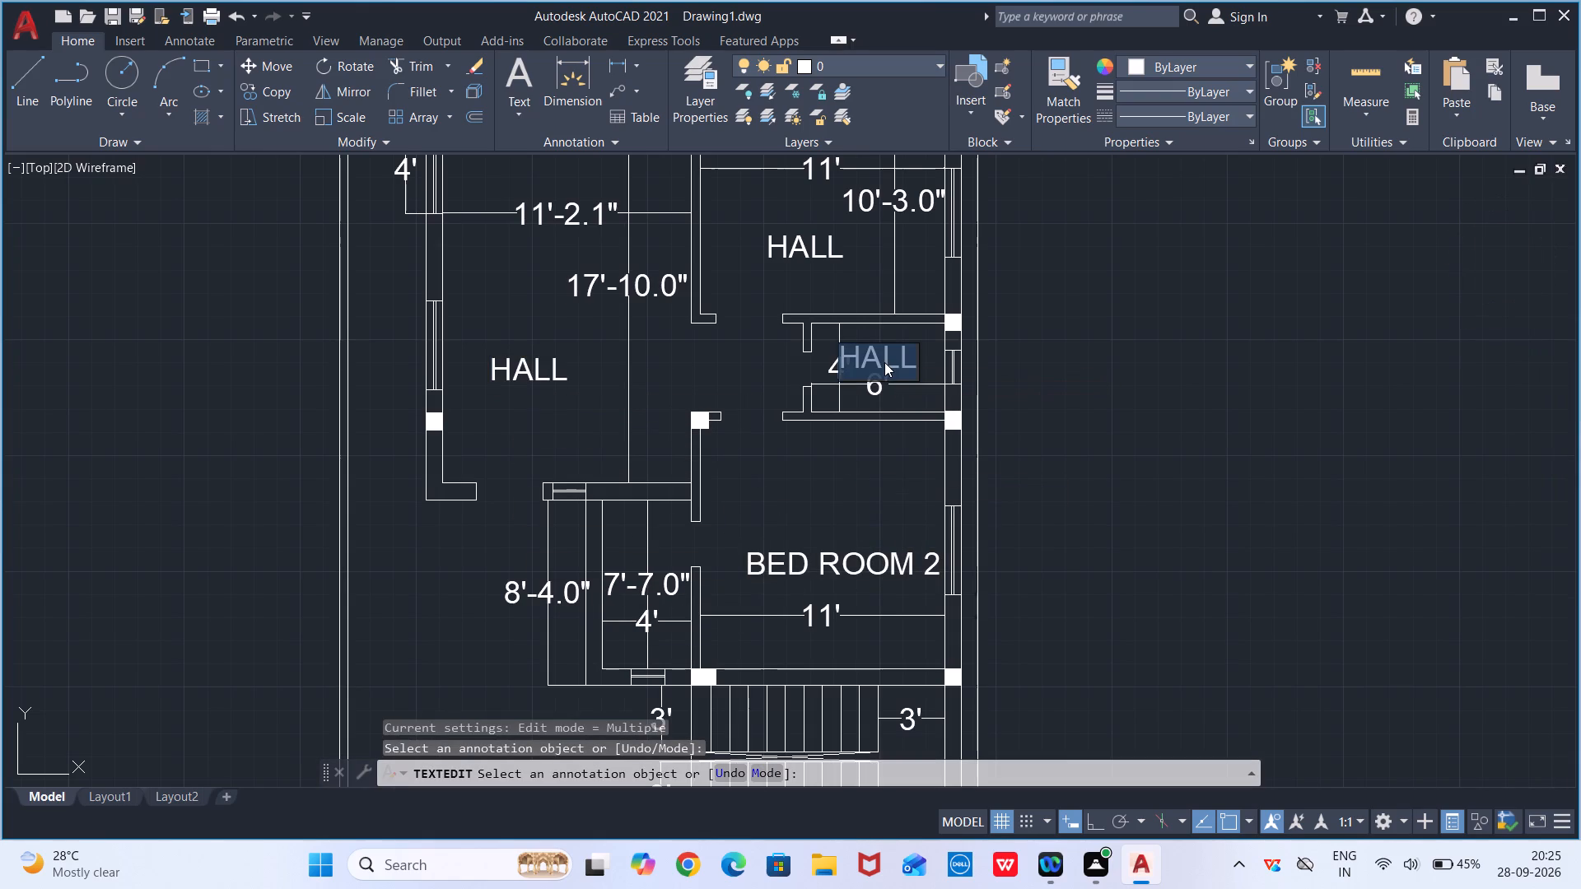
text(POOJA)
click(1019, 295)
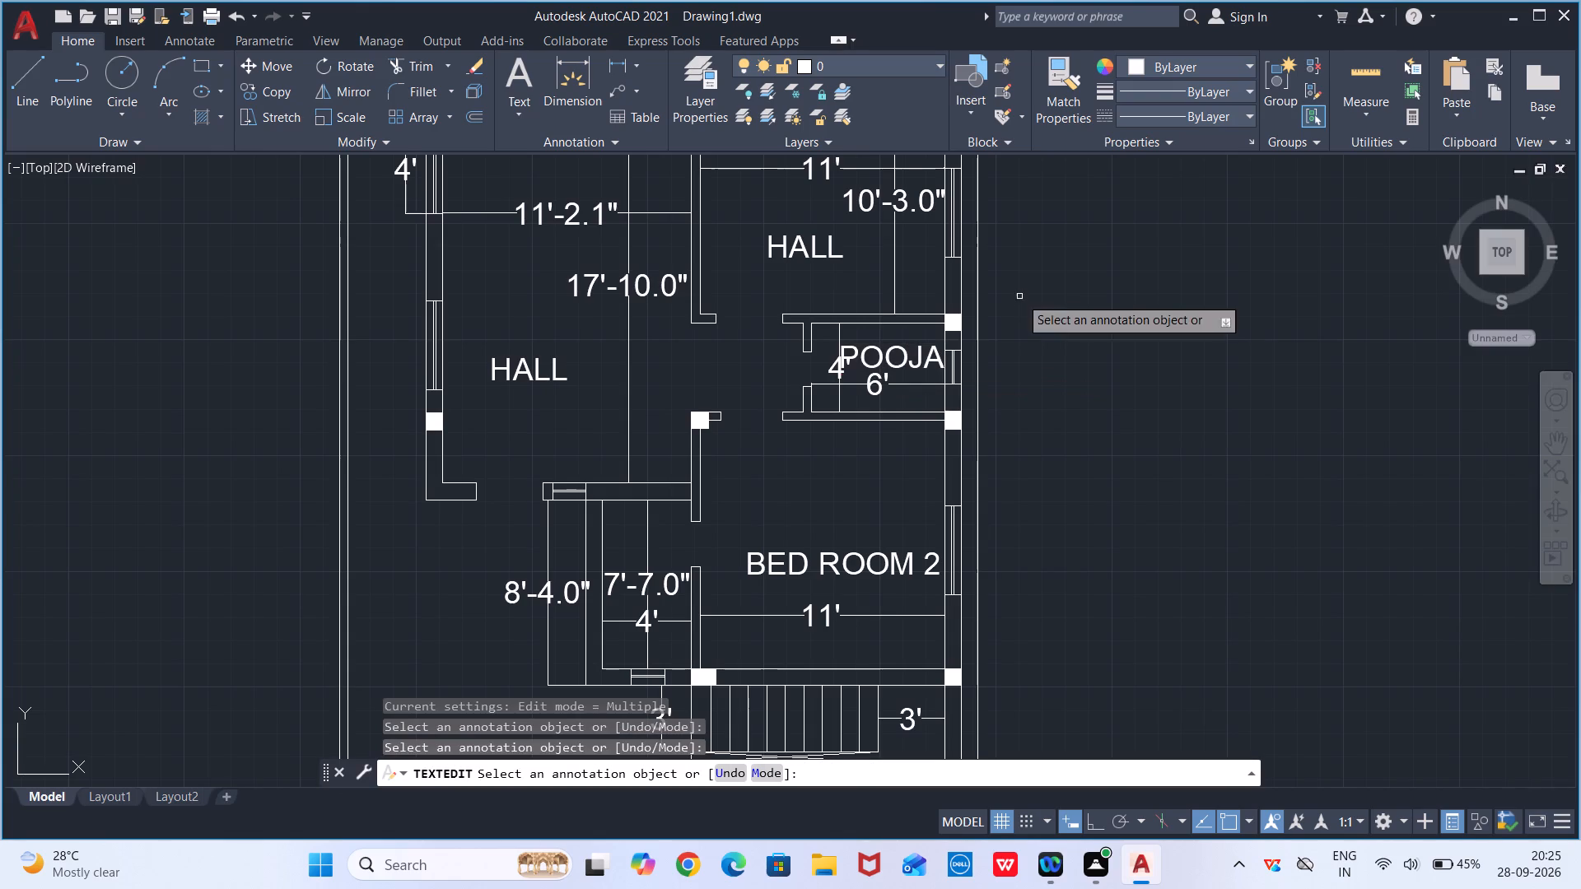
click(884, 356)
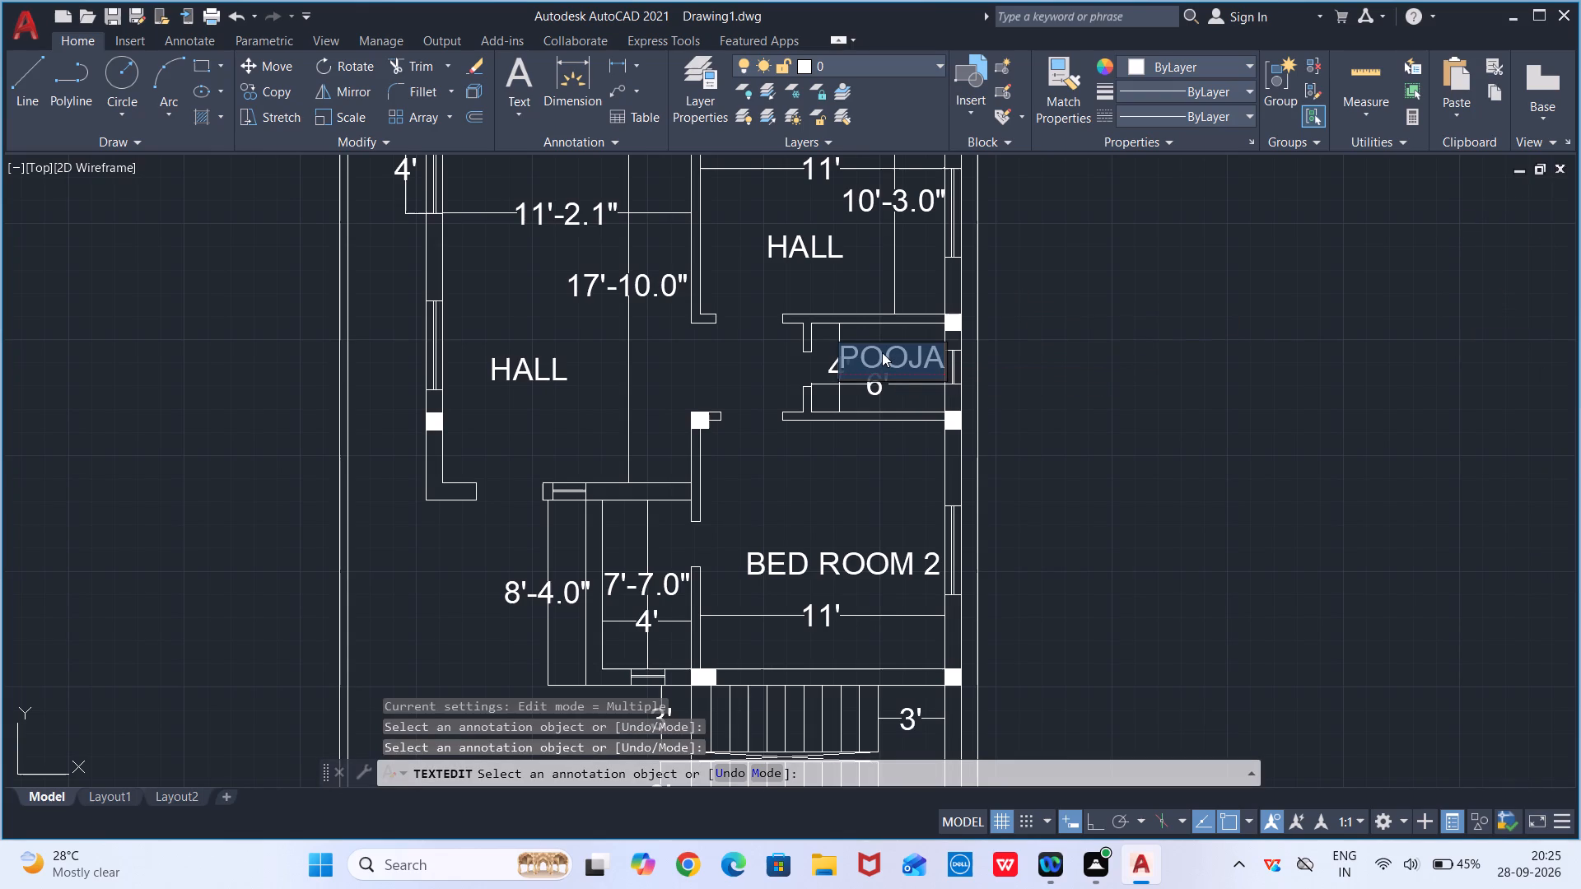
key(Escape)
key(Escape)
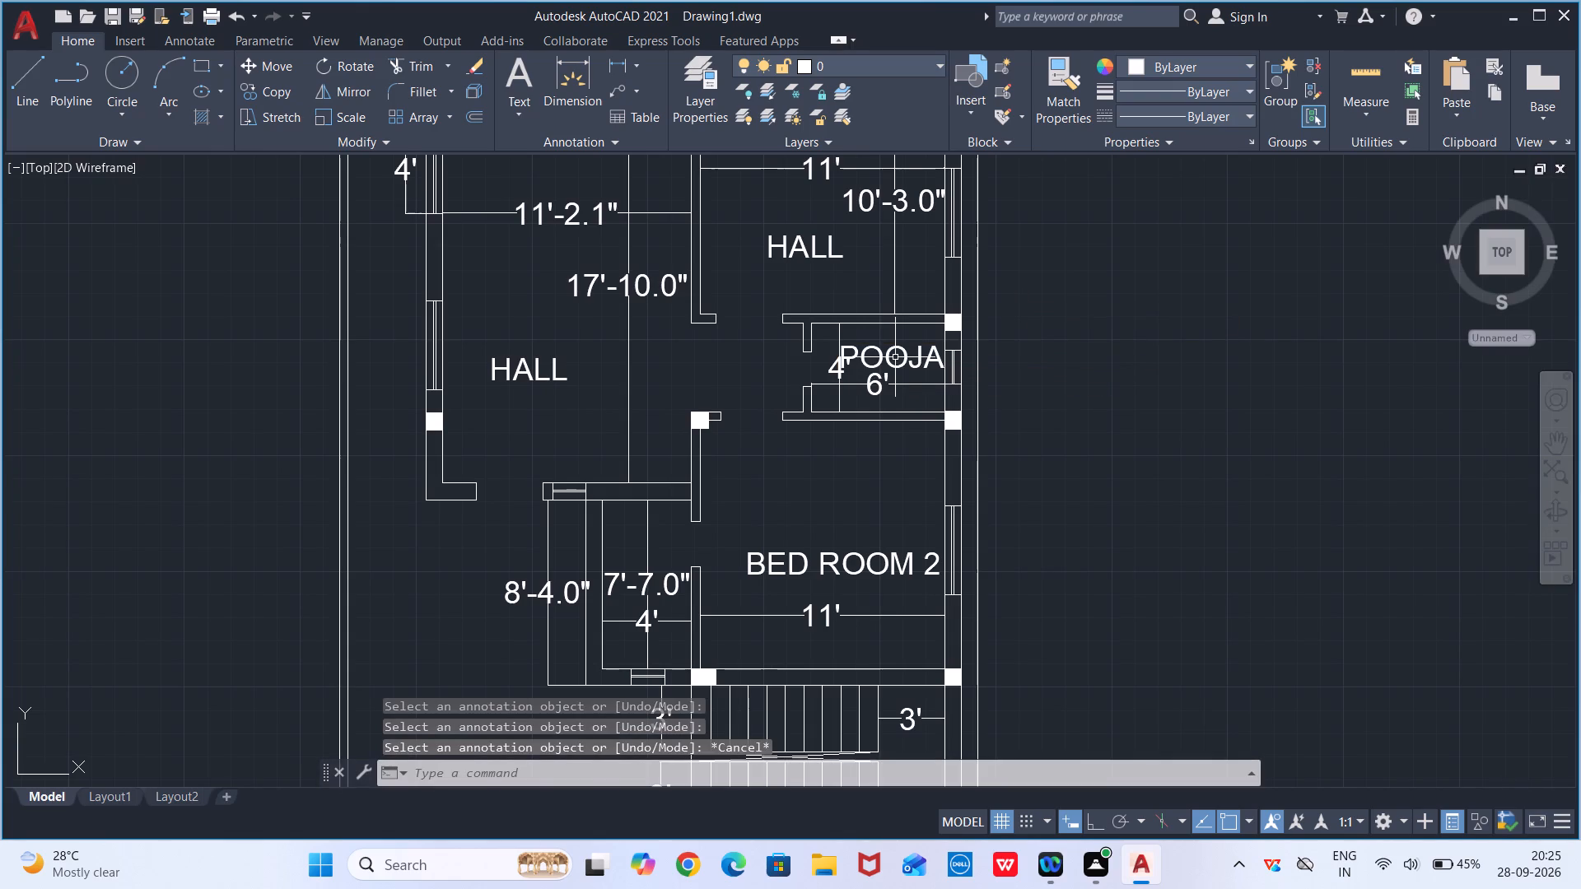
Move the POOJA label slightly upward within its small room, clear of the 6' dimension text, and deselect it.
click(896, 357)
click(886, 365)
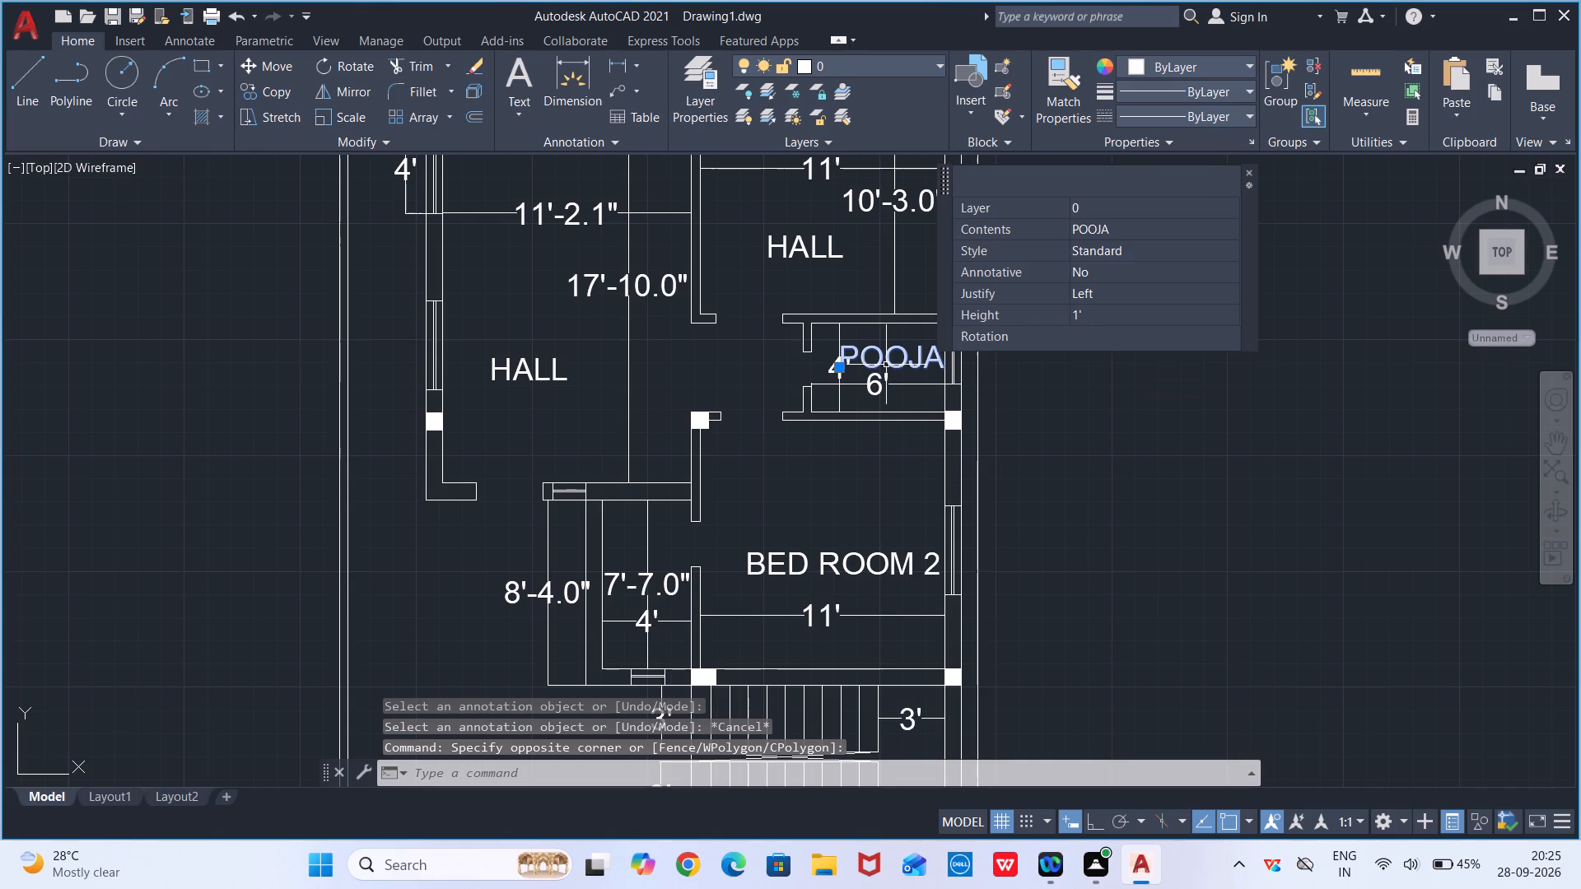
click(837, 370)
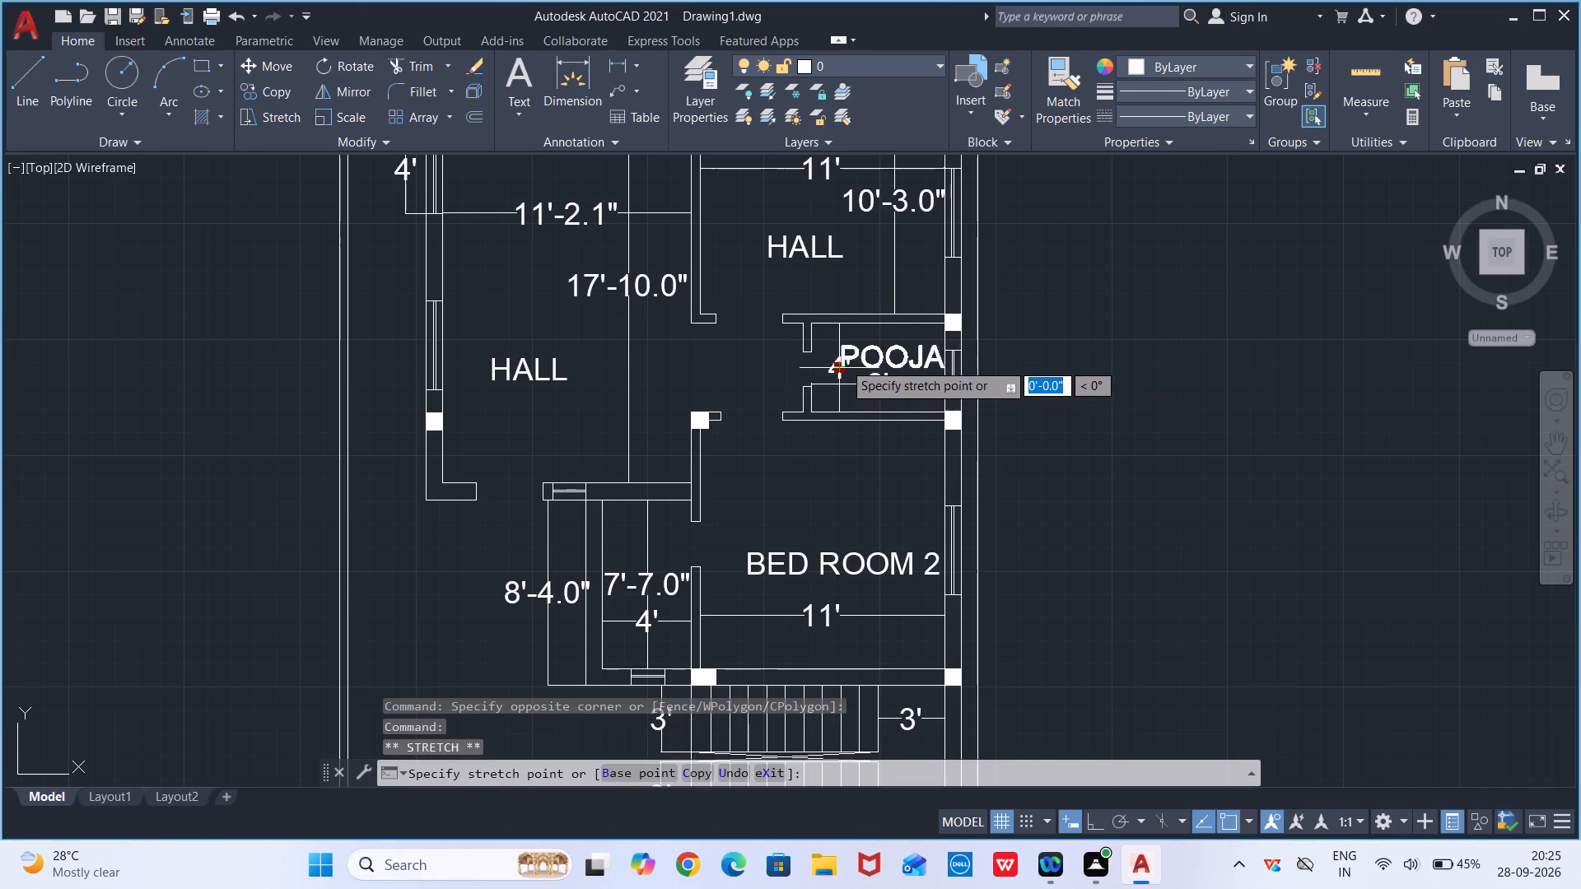
click(846, 353)
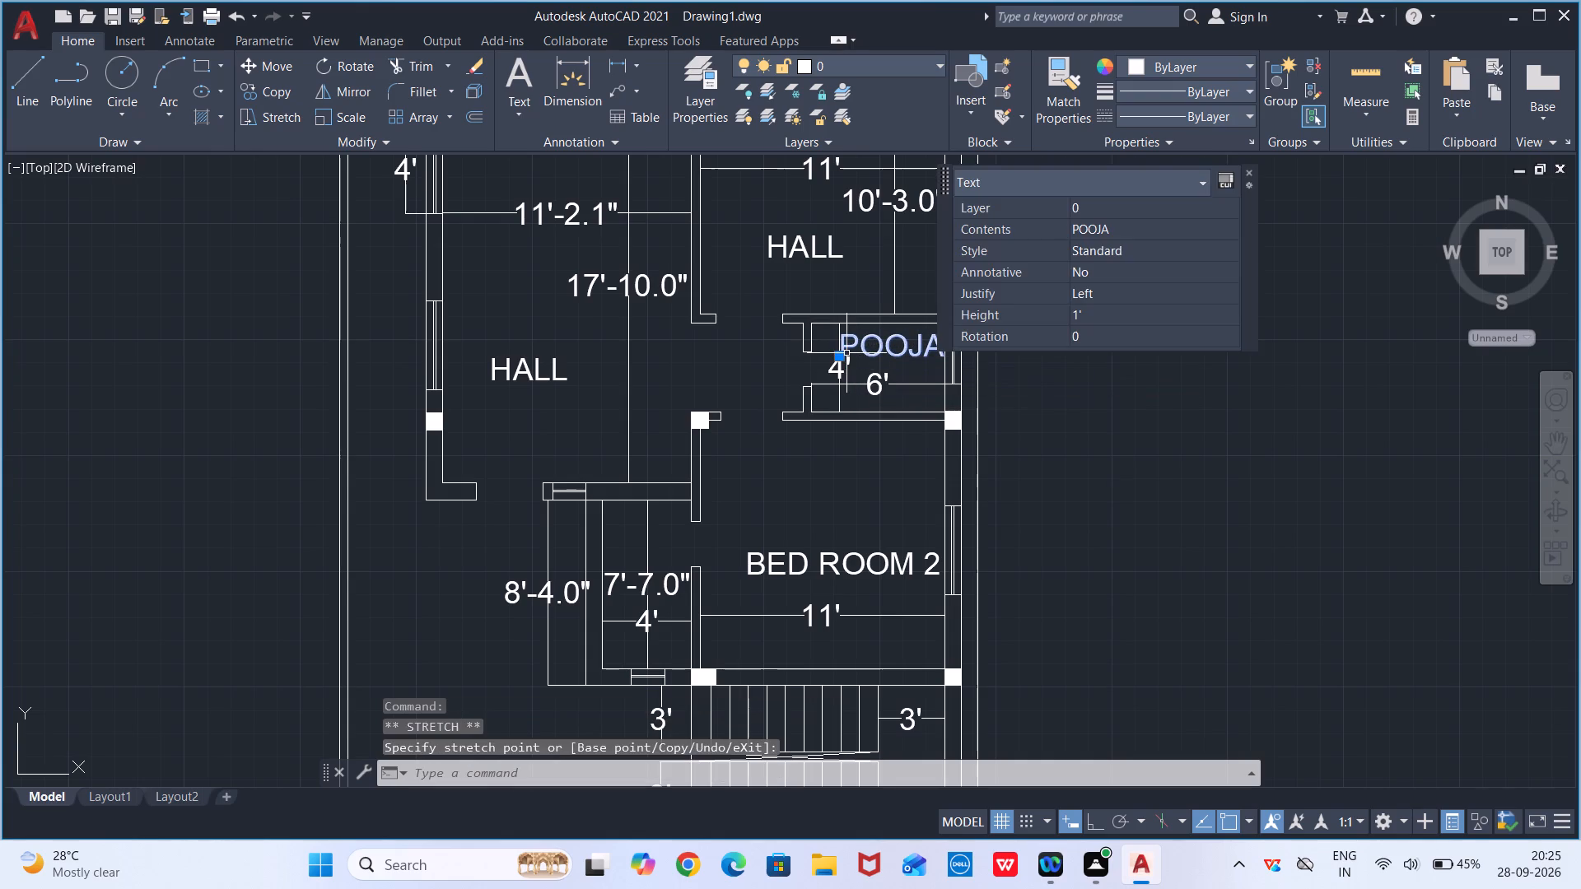
key(Escape)
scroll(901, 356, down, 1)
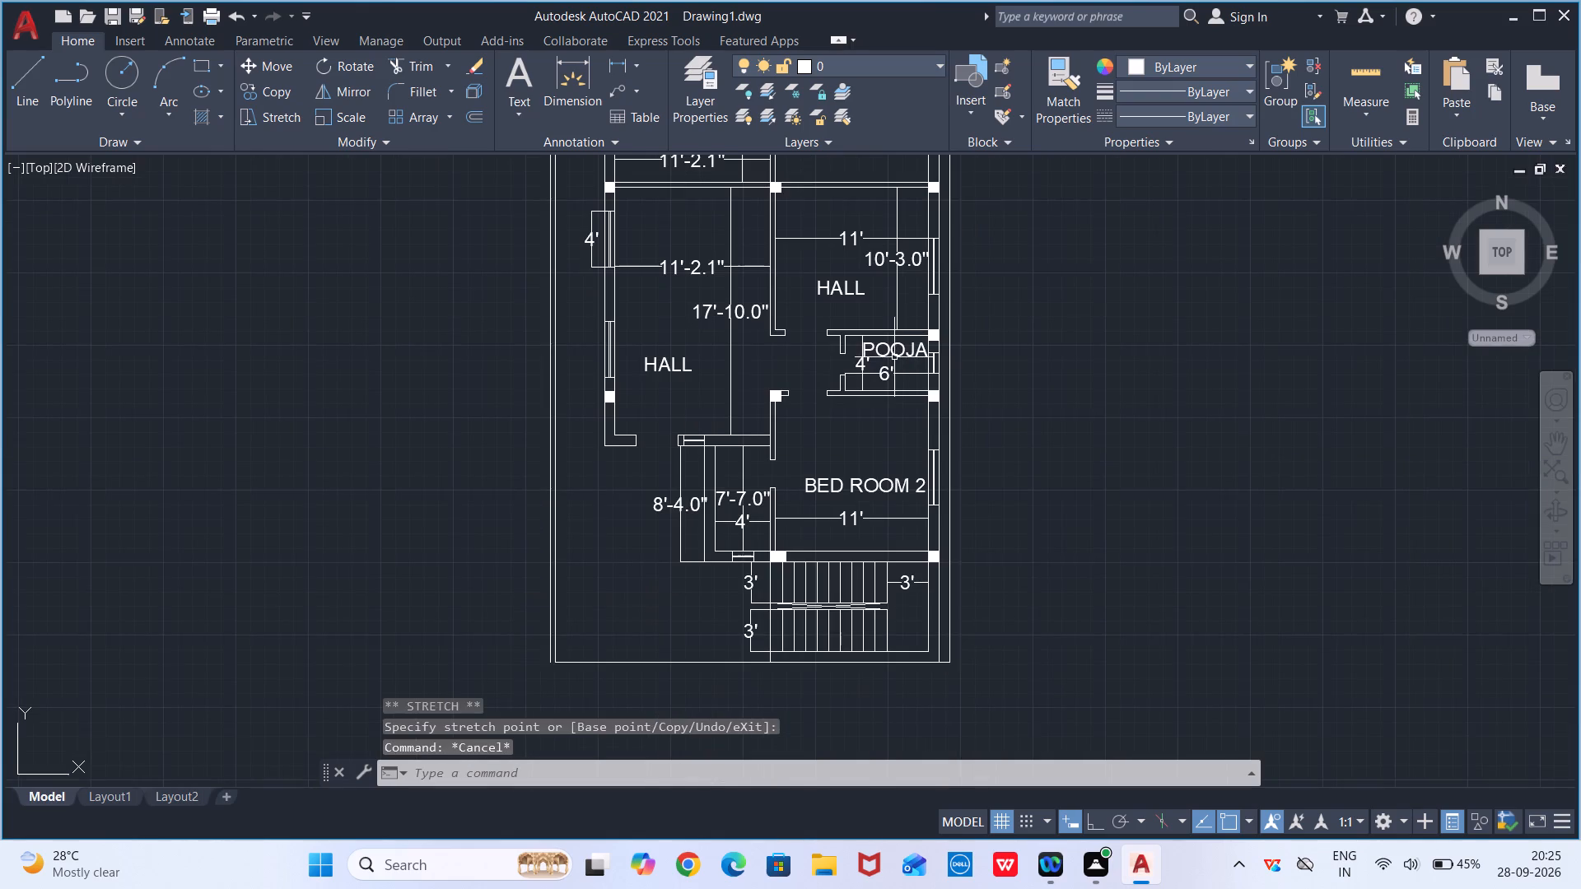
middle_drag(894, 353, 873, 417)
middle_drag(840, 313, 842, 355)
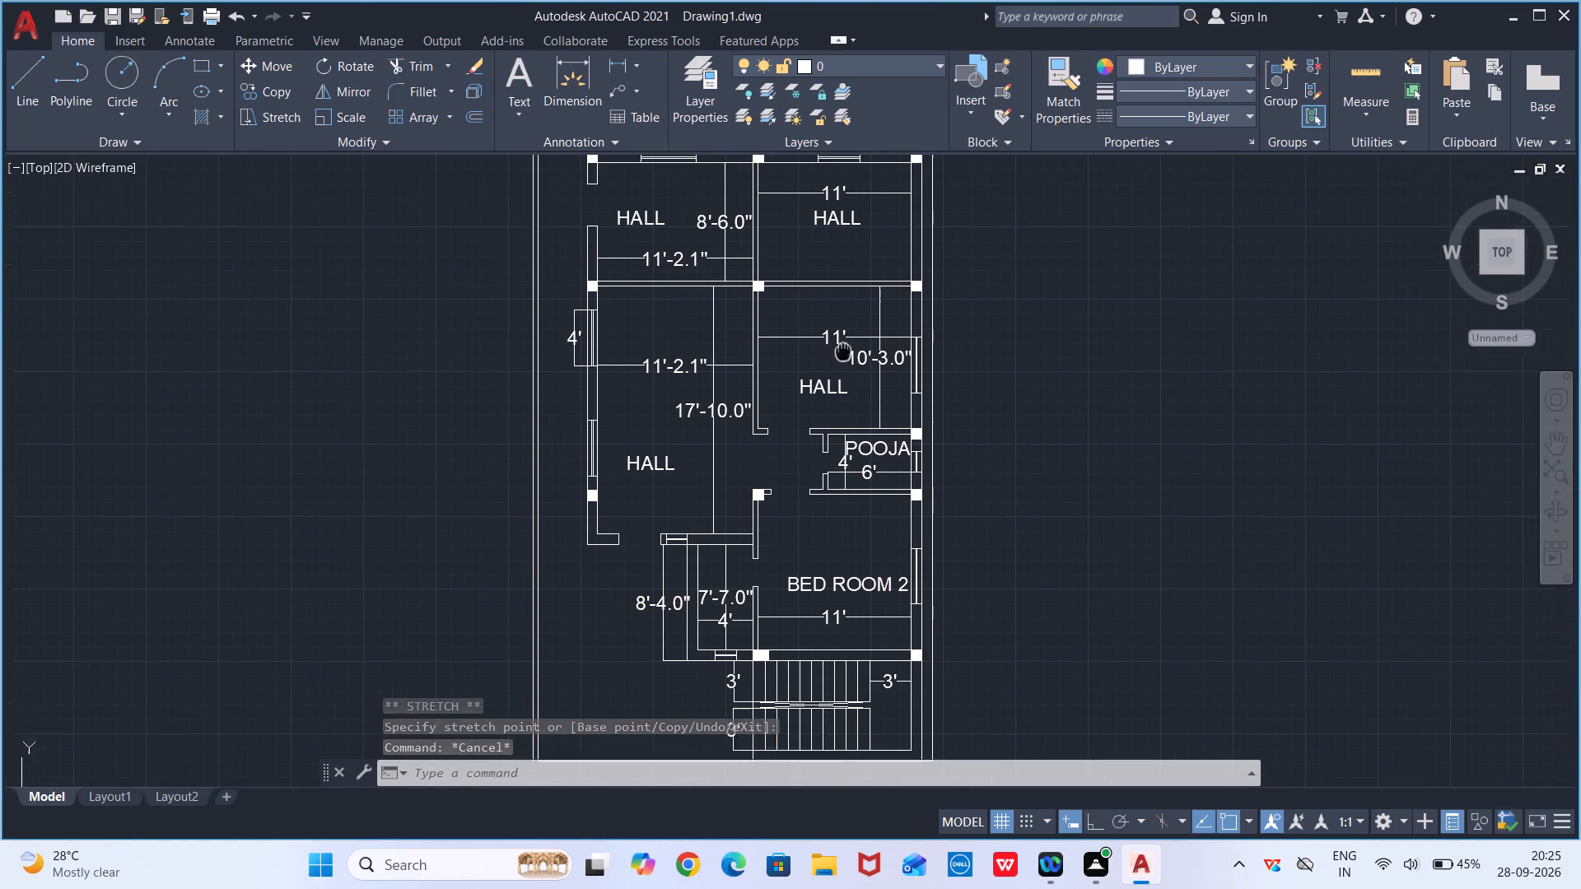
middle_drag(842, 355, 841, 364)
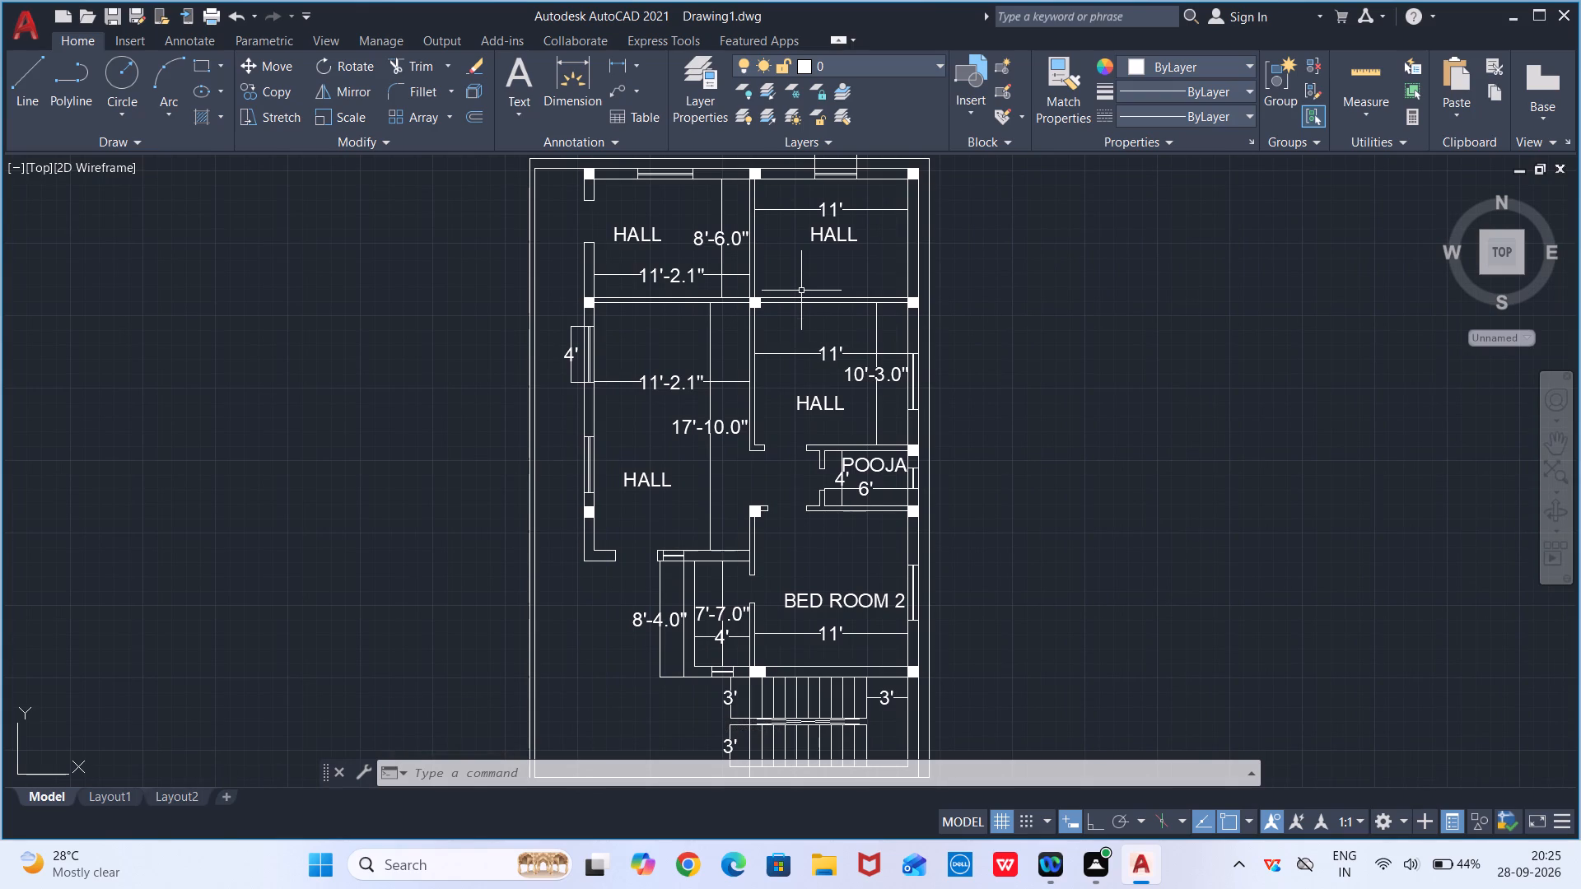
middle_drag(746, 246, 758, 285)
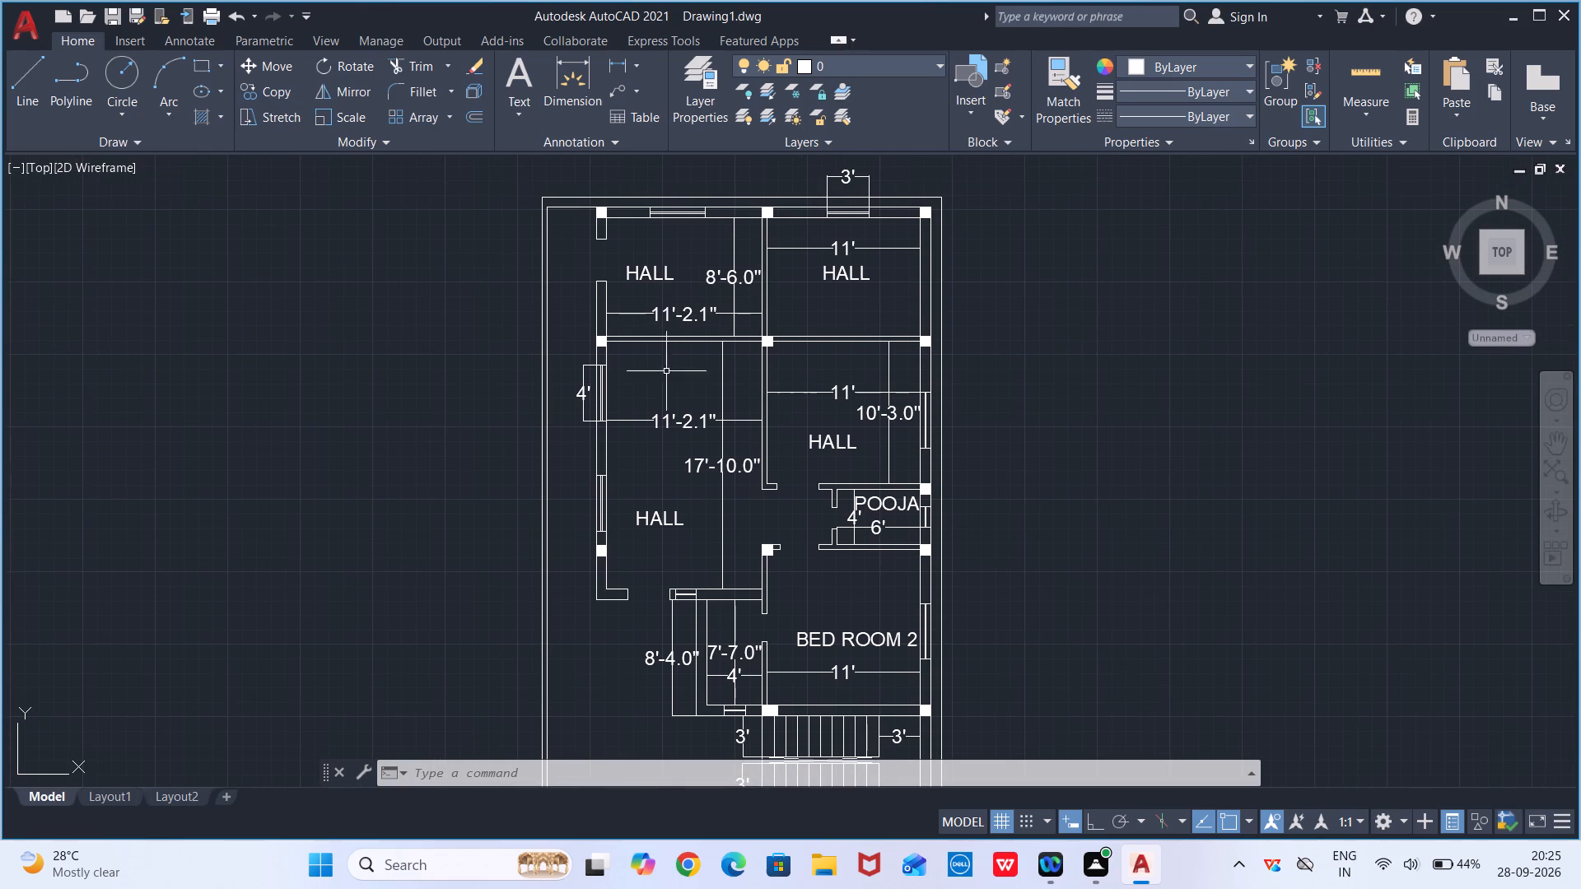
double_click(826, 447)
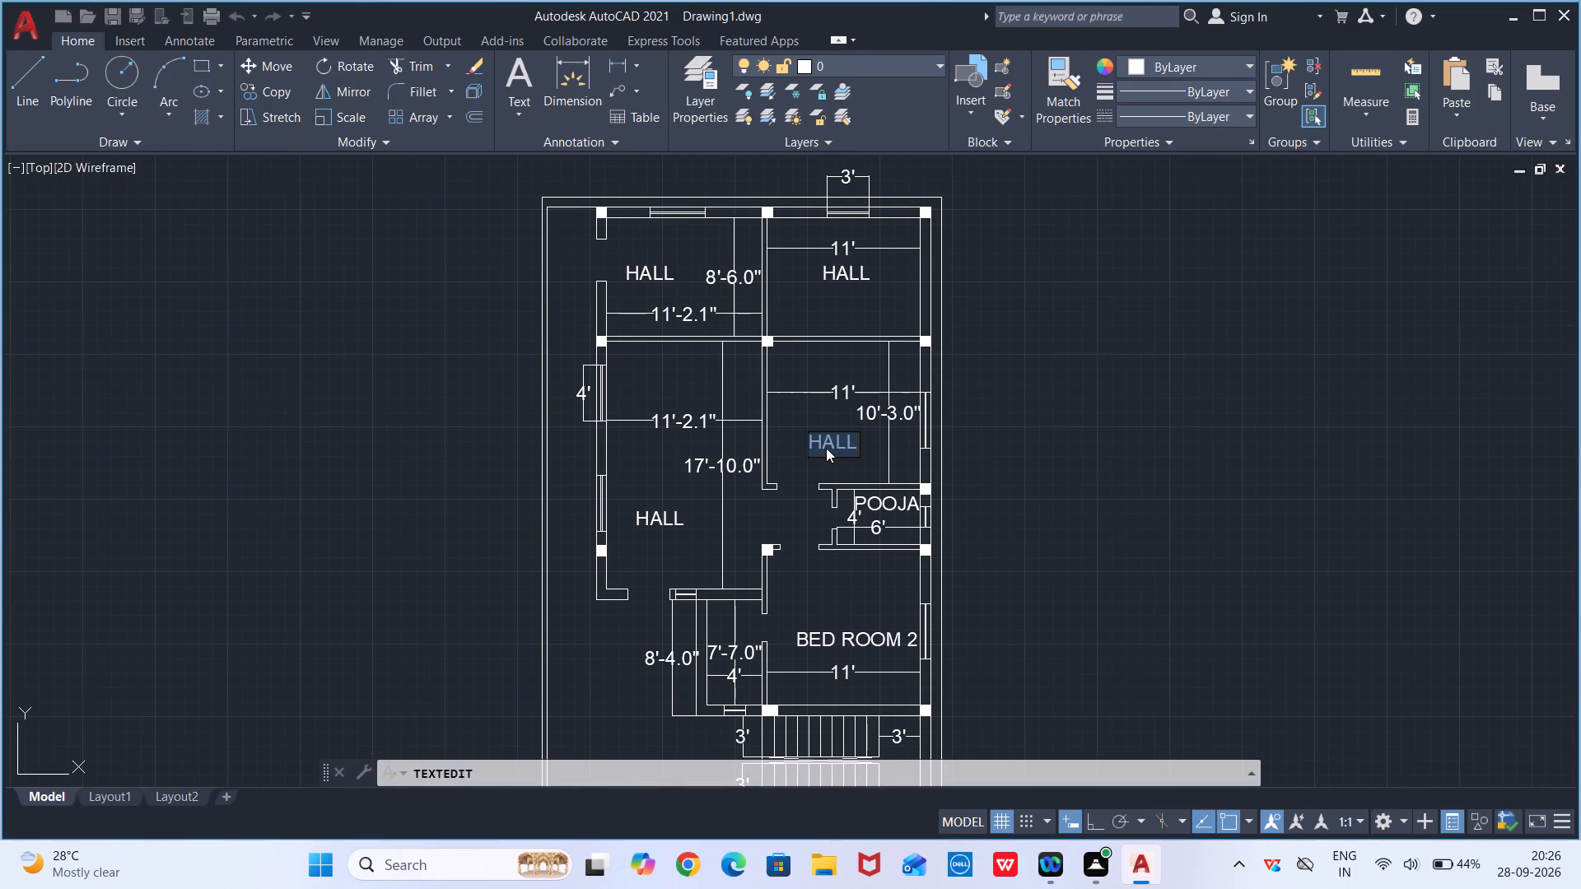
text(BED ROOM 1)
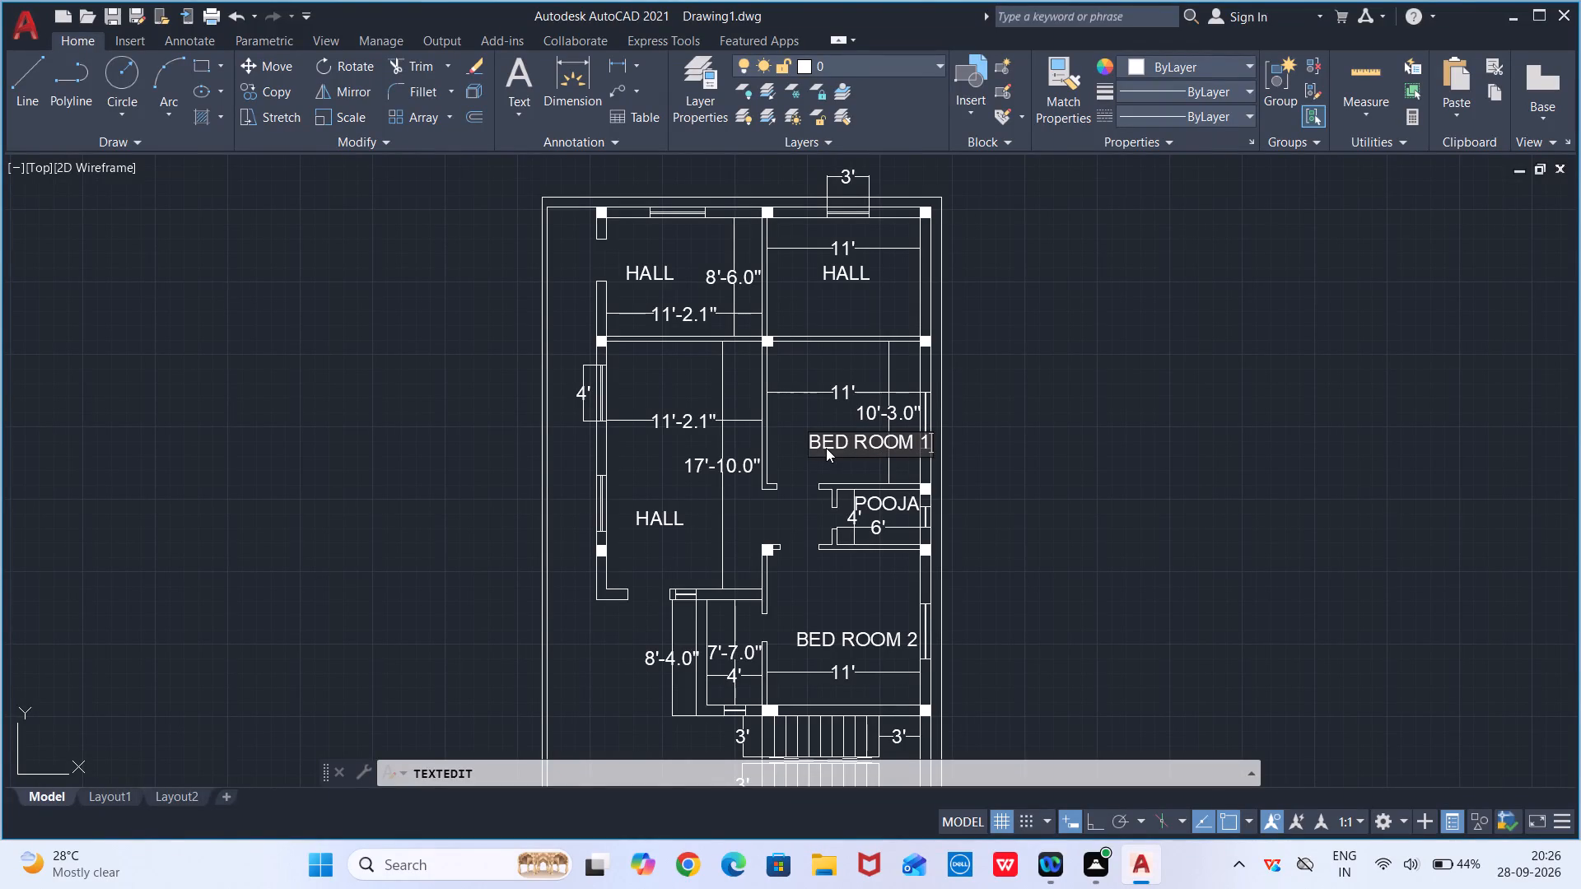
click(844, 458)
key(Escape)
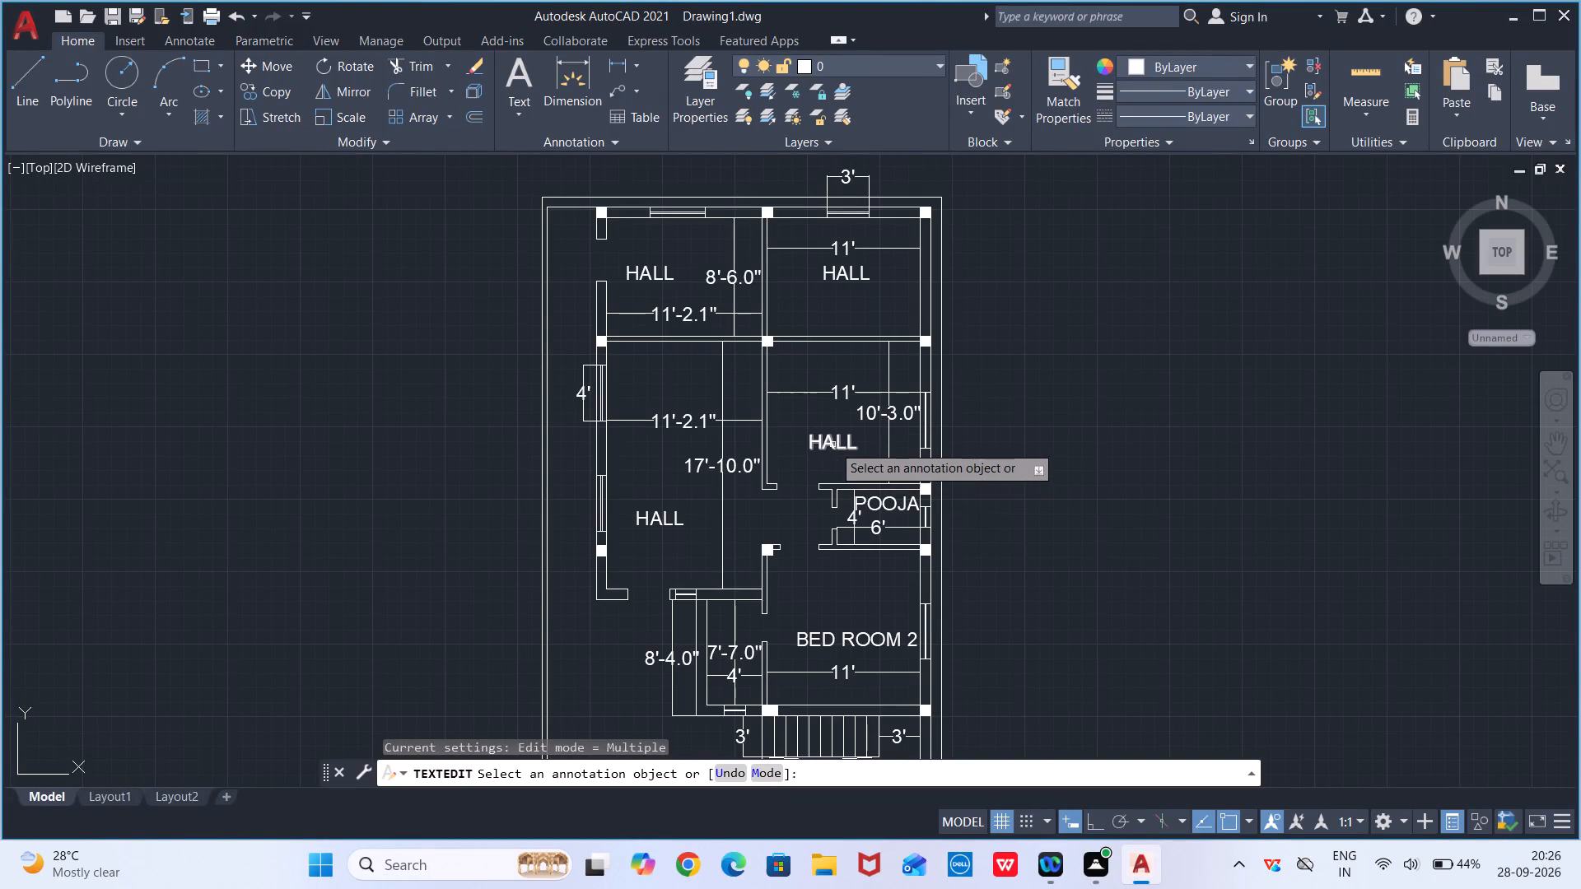
Change the text of the HALL label in the middle-right room above POOJA to BEDROOM 1 and end text editing.
click(832, 437)
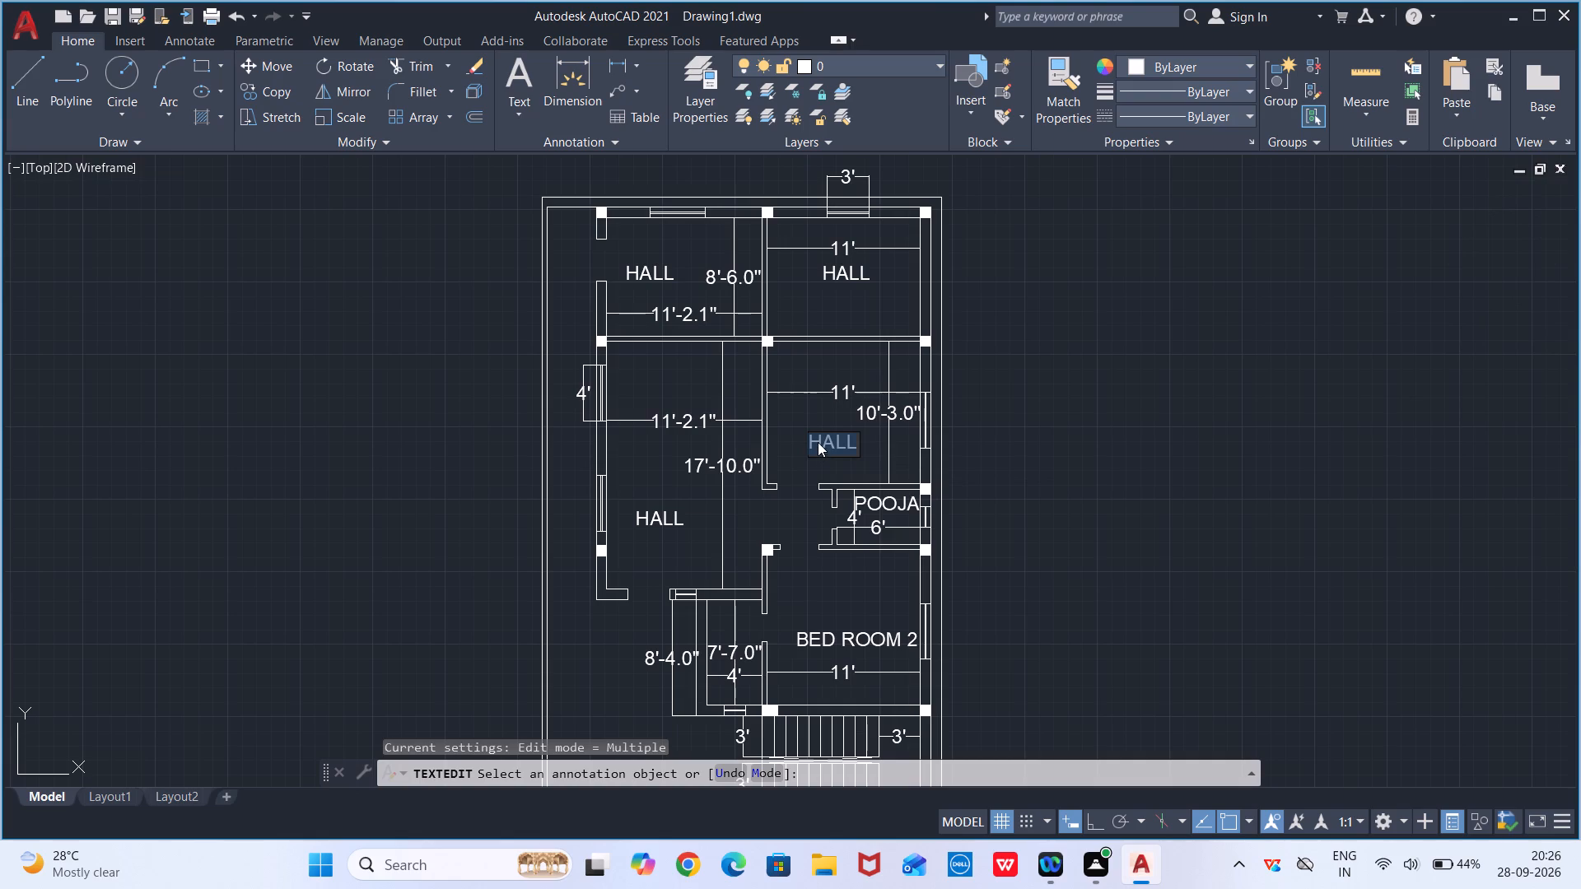
text(BED)
text(ROOM)
key(space)
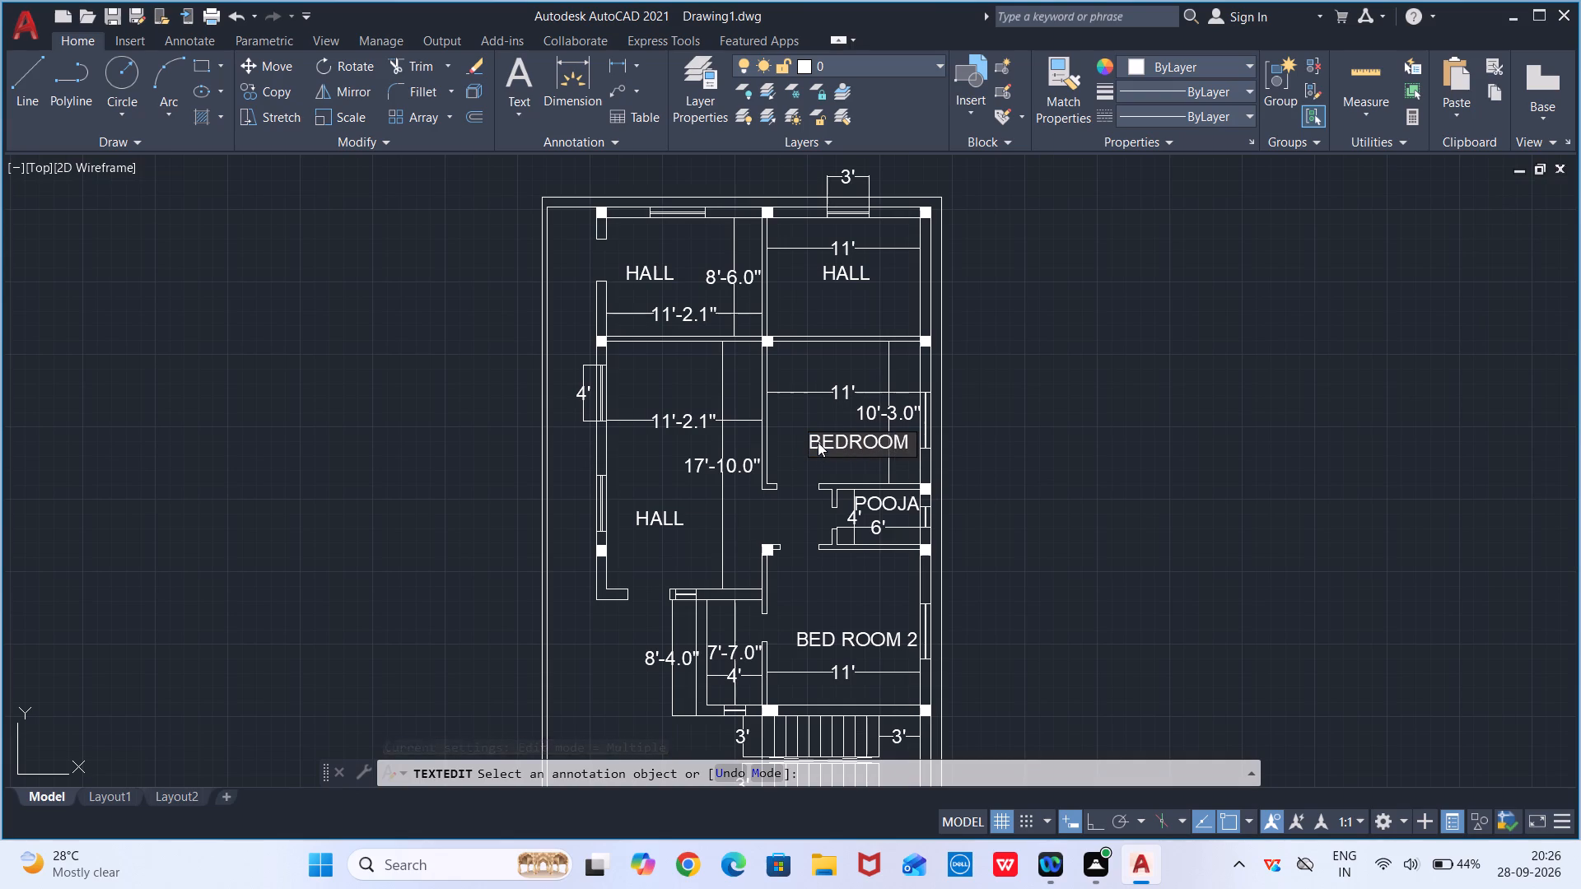
key(1)
click(1012, 421)
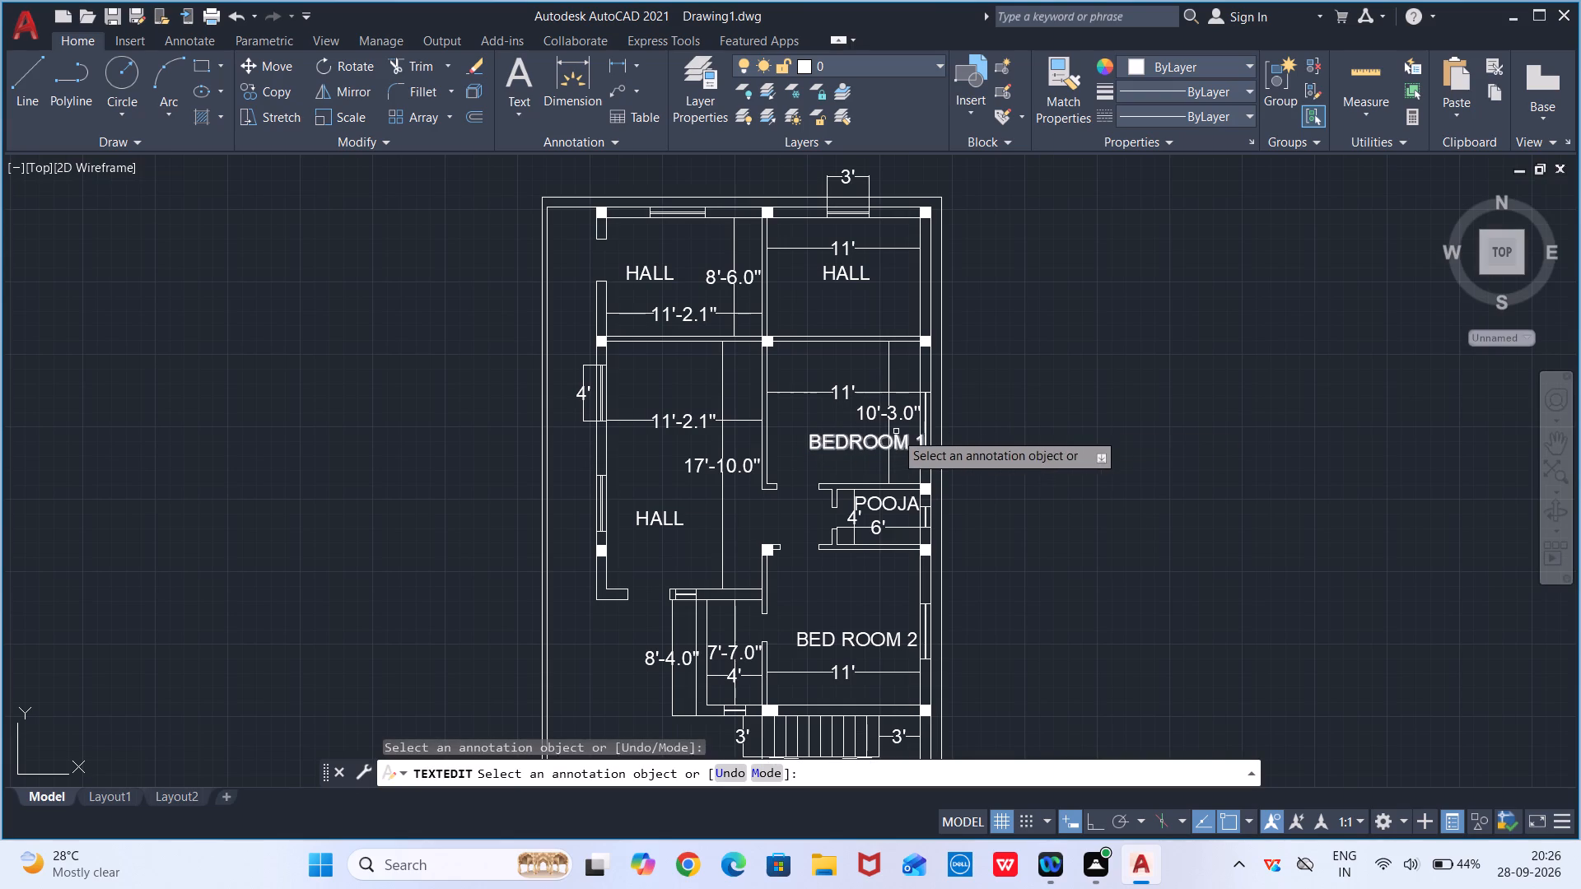
key(Escape)
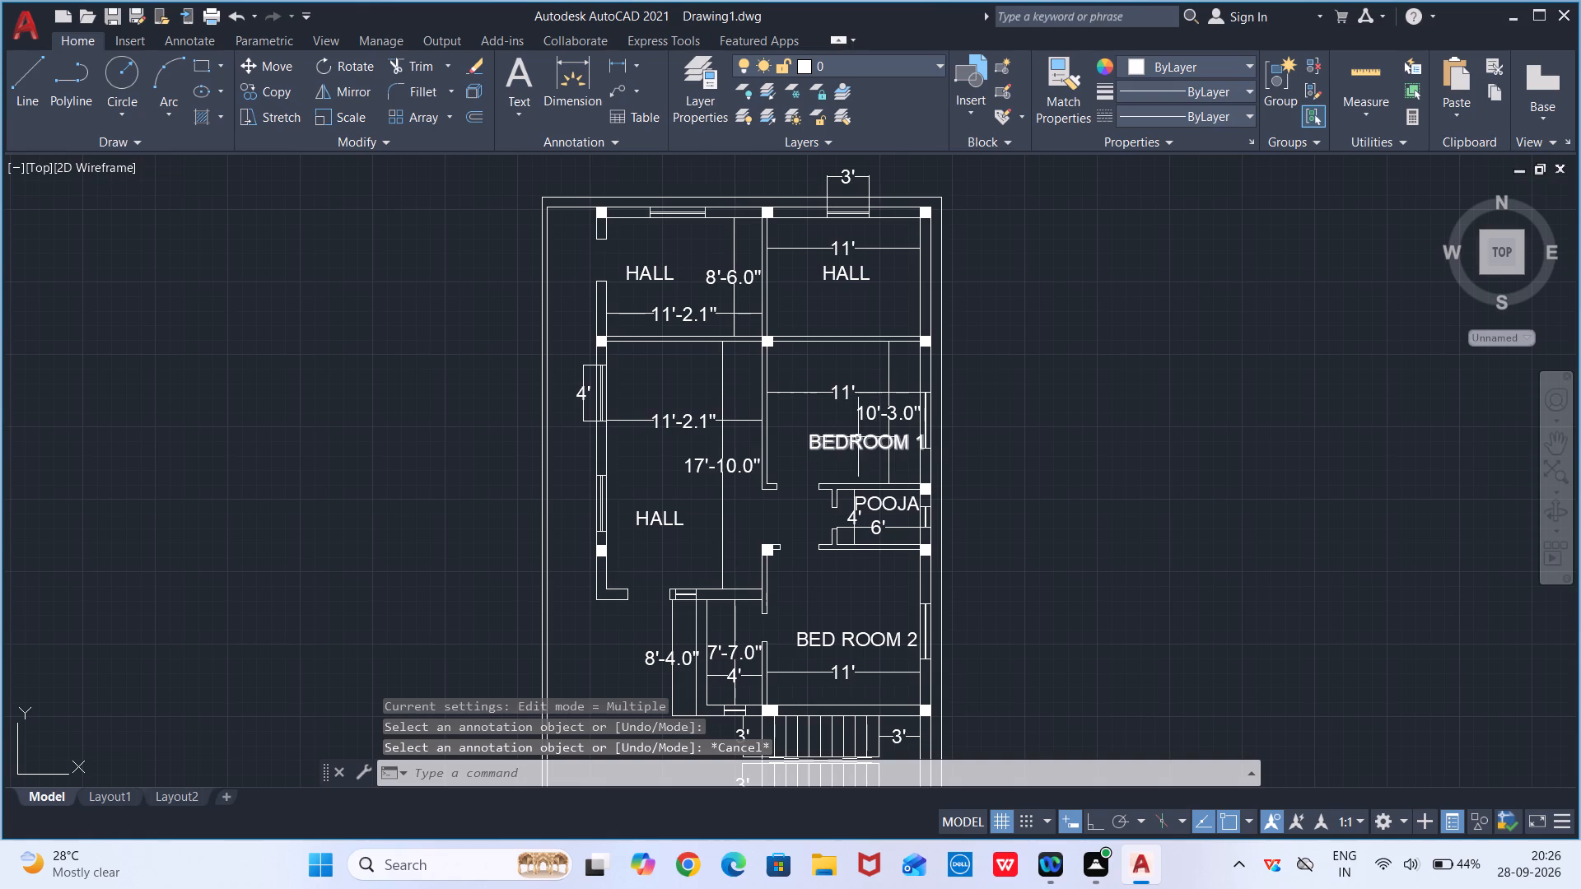
Move the BEDROOM 1 label slightly left within its room, clear of the right wall.
click(853, 446)
click(804, 449)
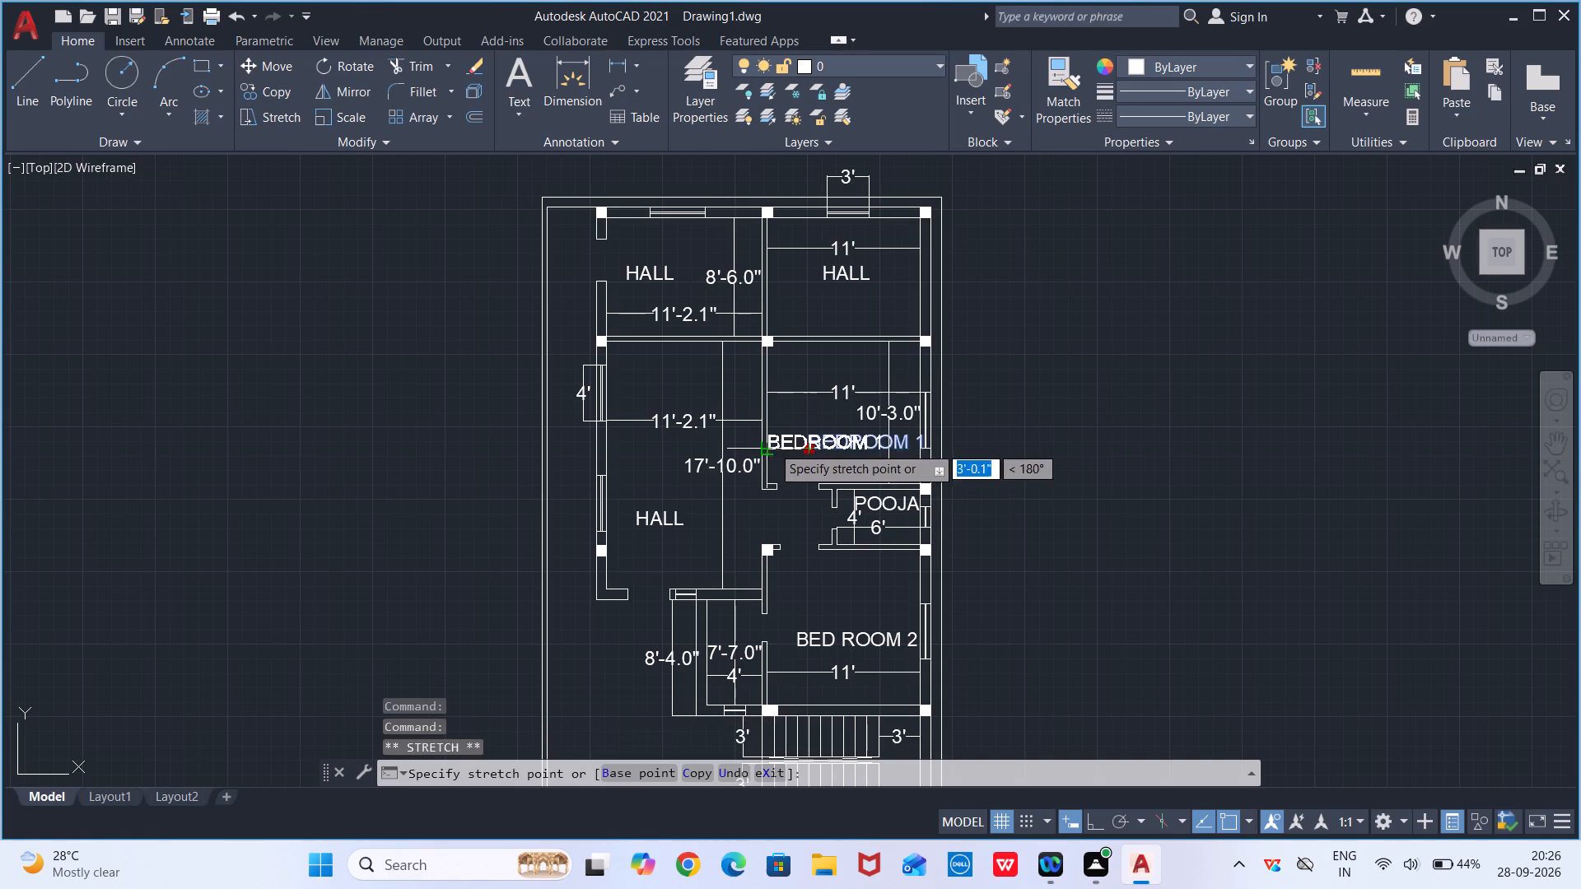
click(786, 446)
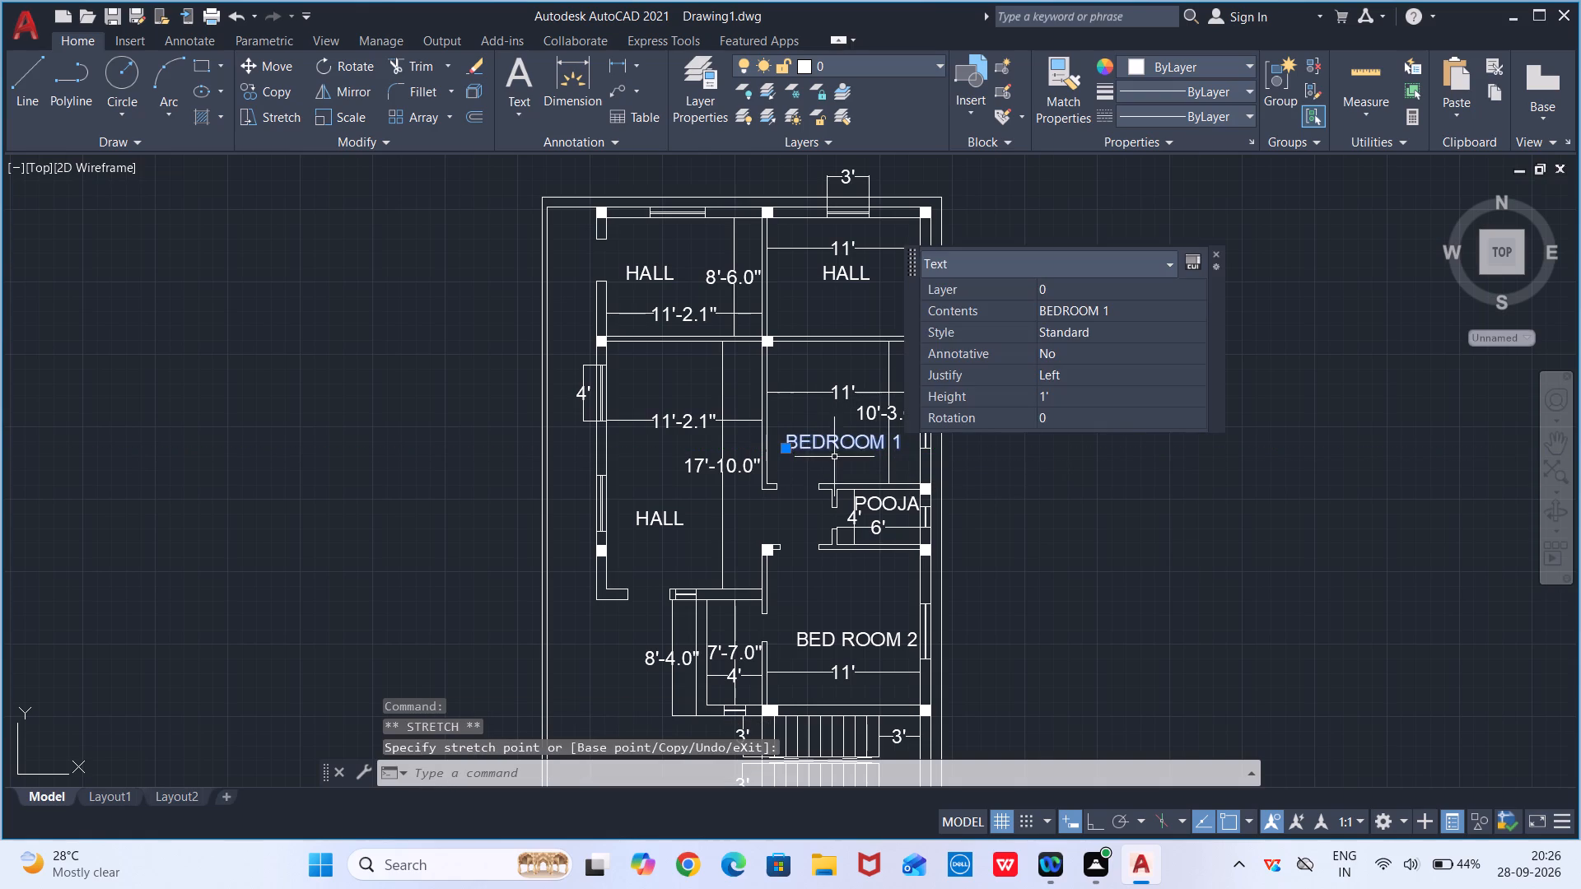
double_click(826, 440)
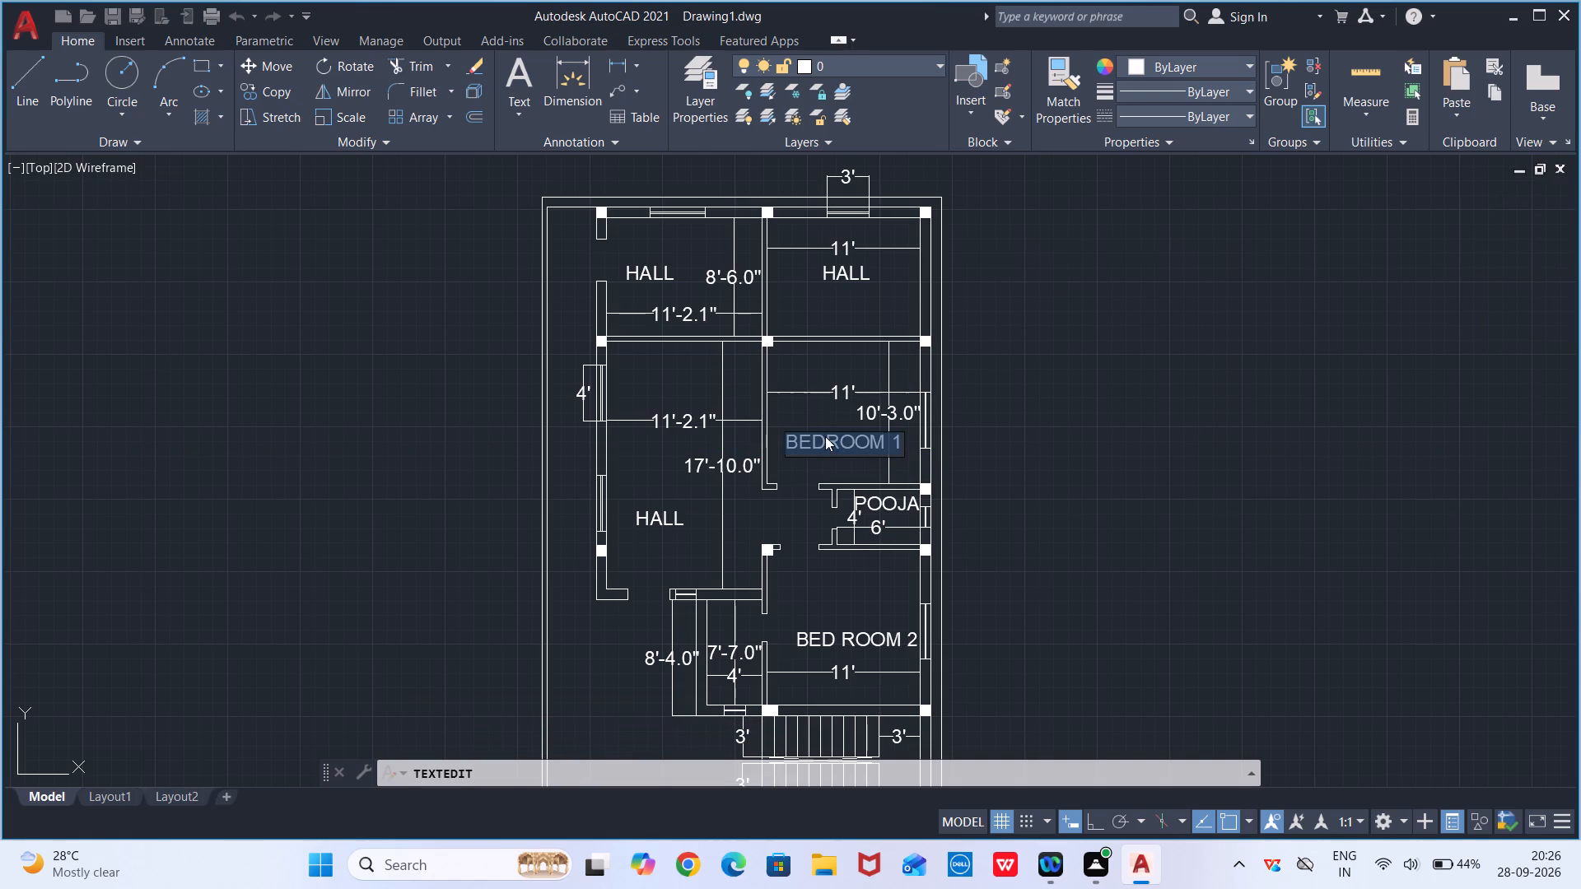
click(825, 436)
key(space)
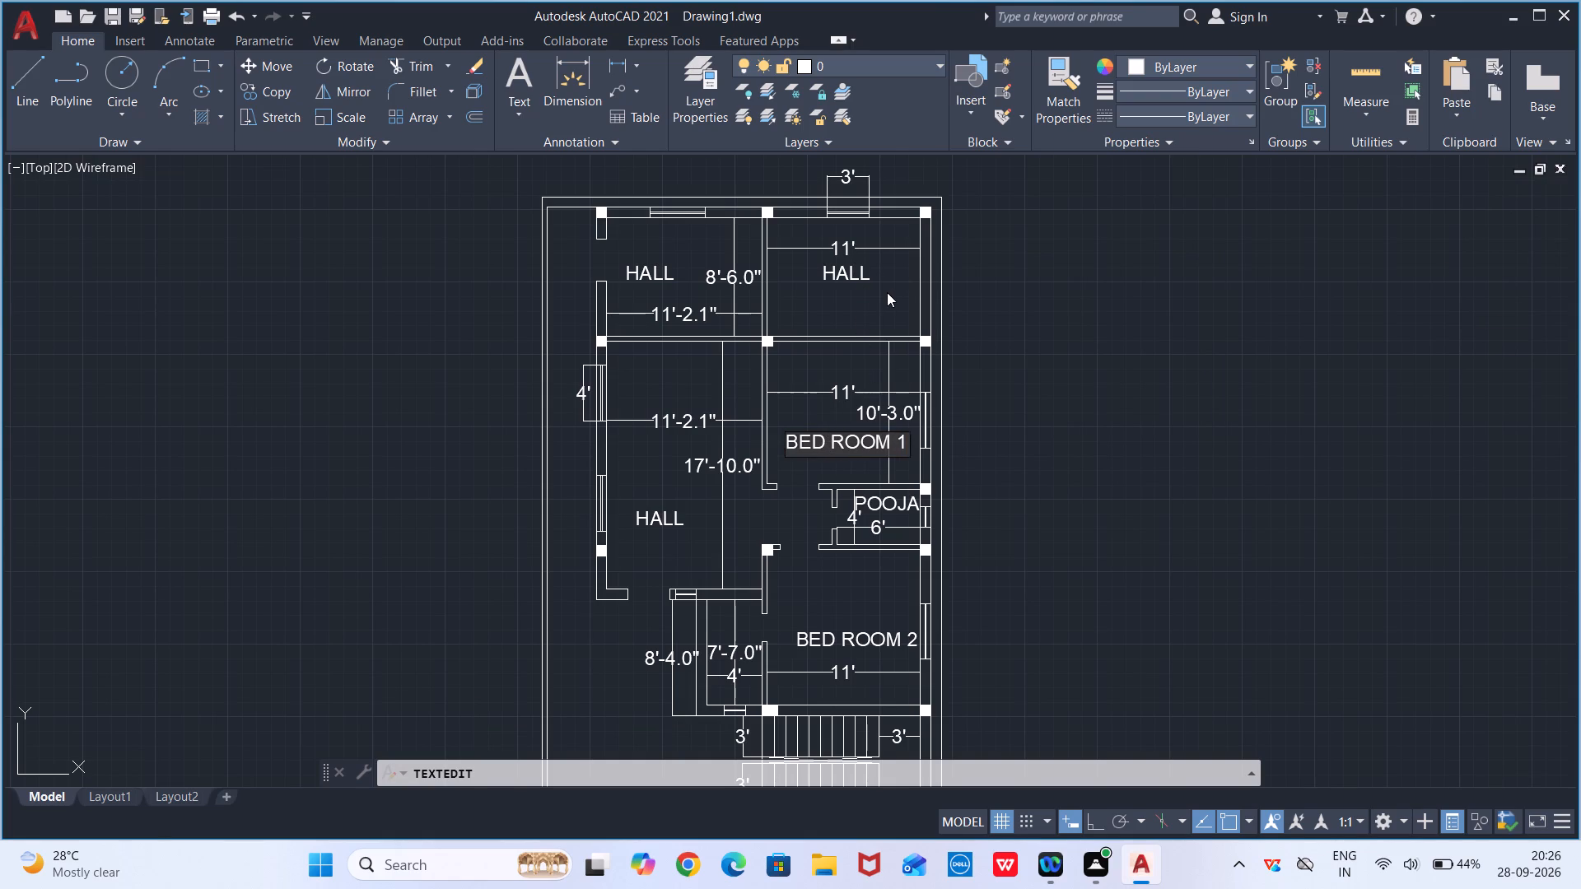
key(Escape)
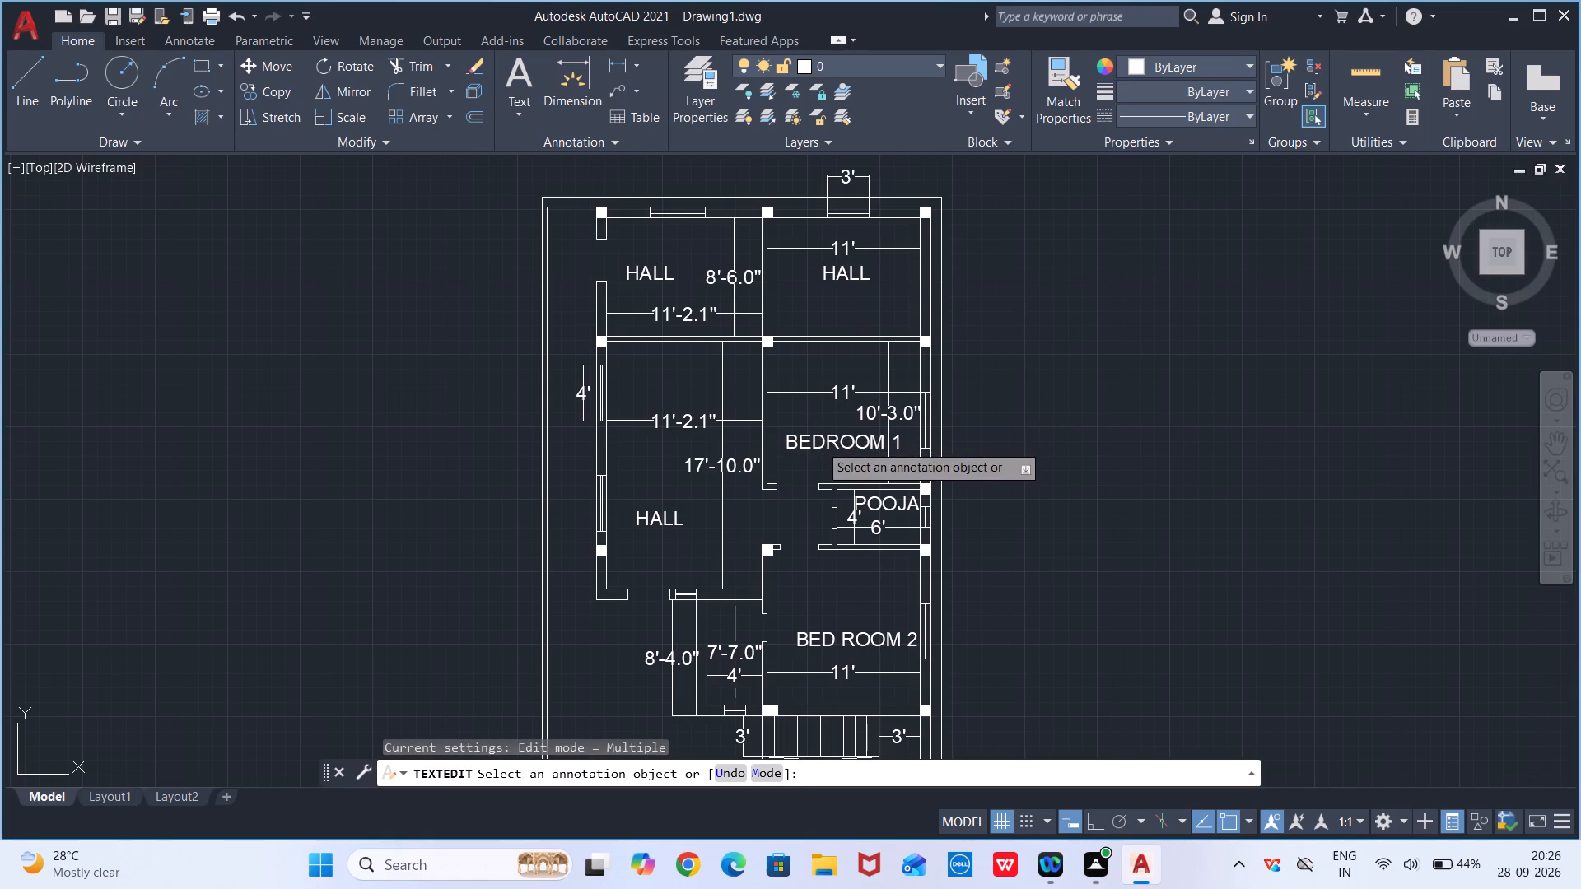
Insert a space into the BEDROOM 1 label so it reads BED ROOM 1.
double_click(819, 444)
click(826, 437)
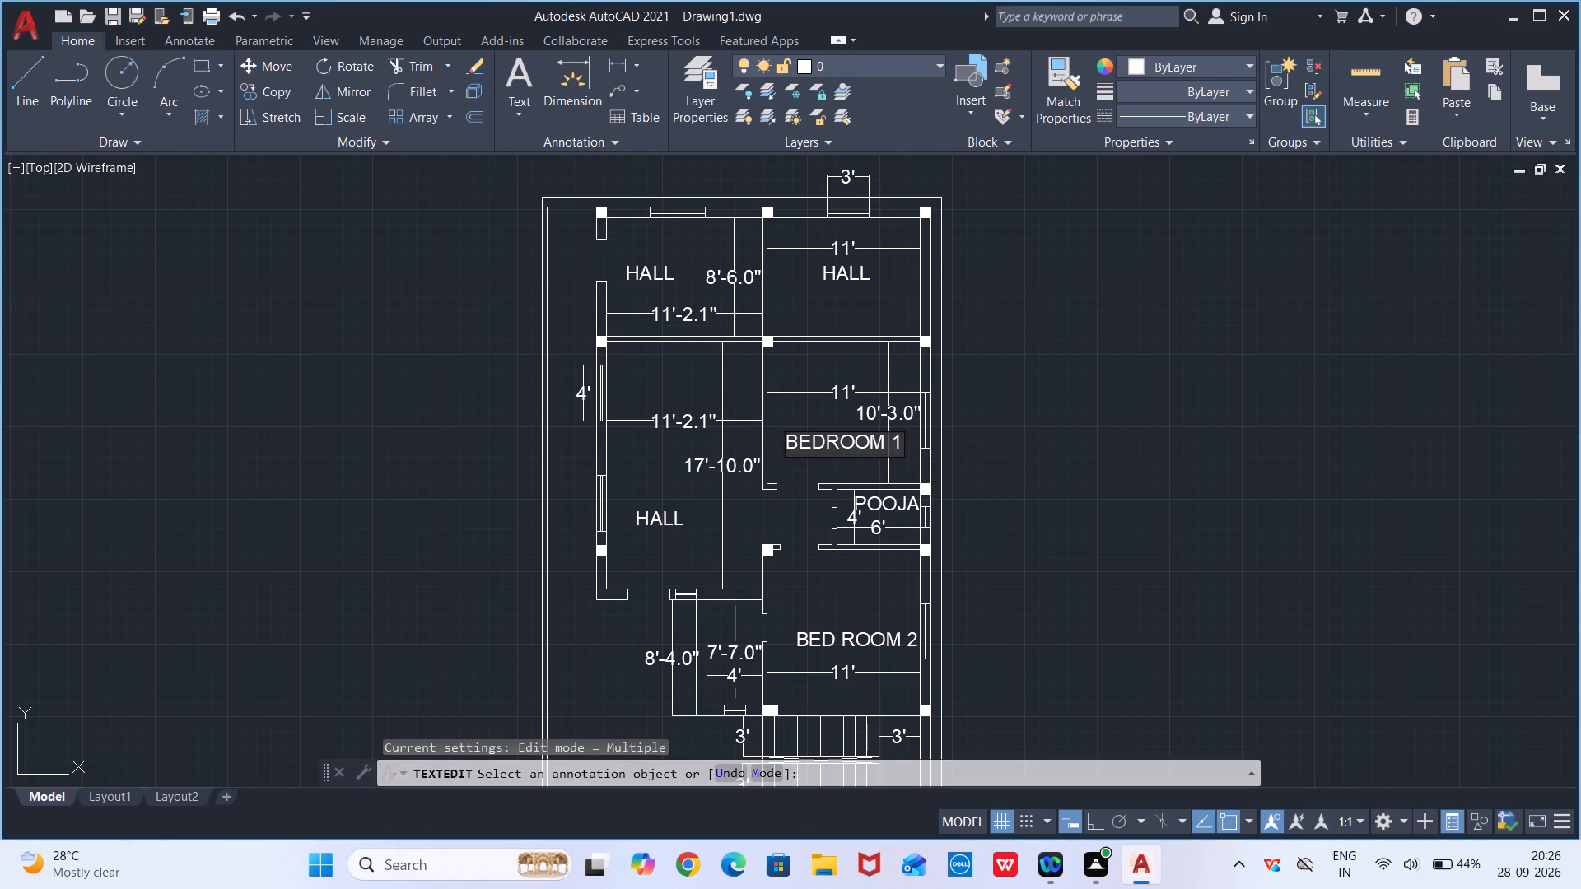
key(space)
click(838, 410)
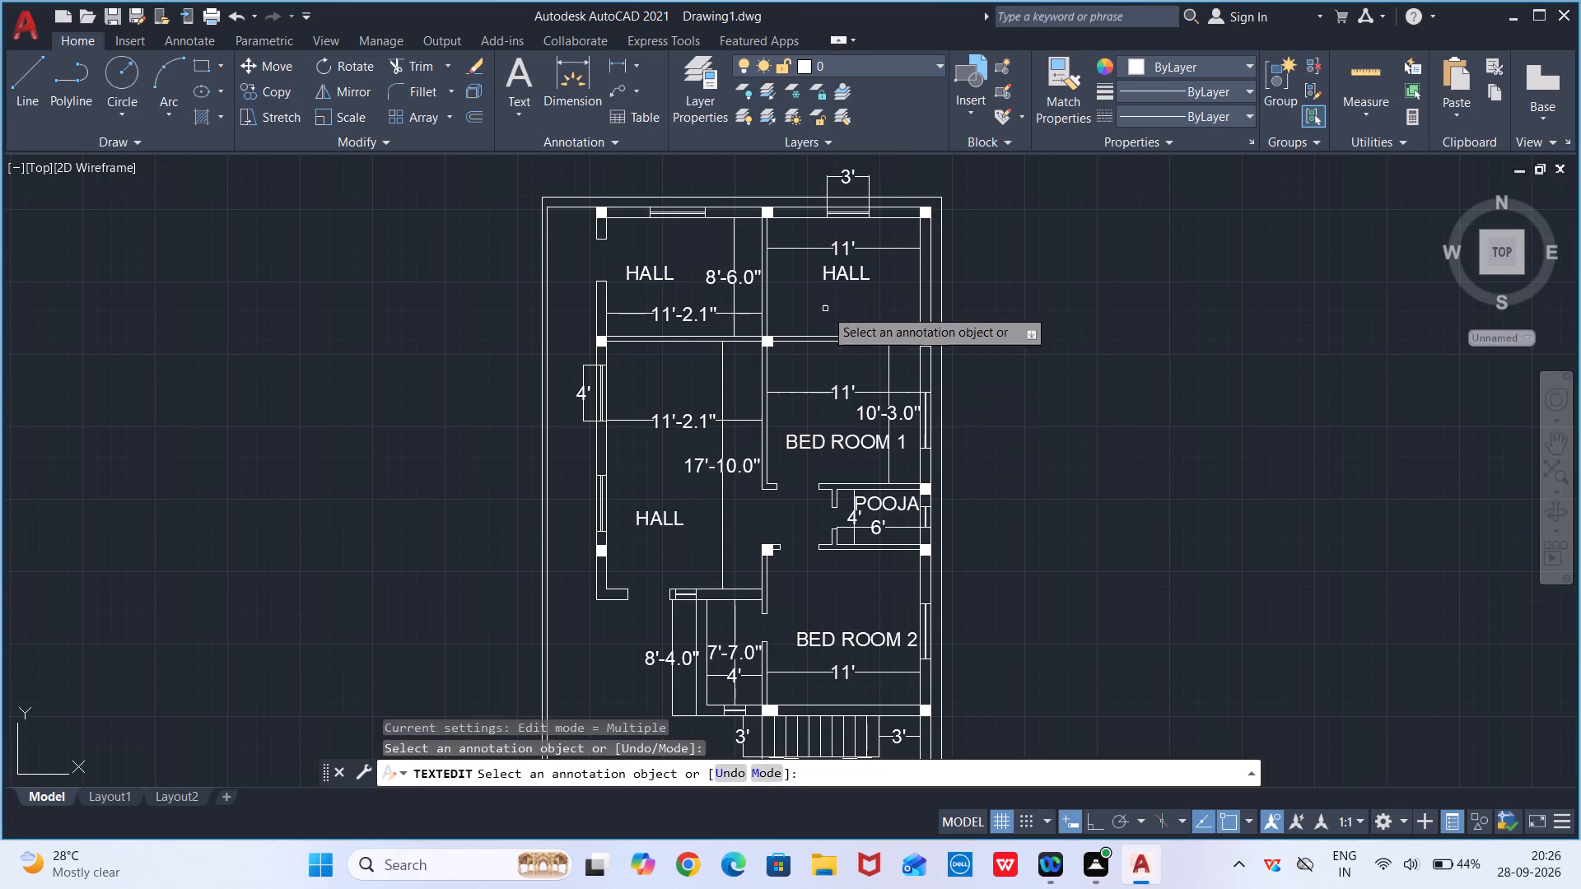
Change the text of the HALL label in the upper-right room to KITCHEN and end text editing.
click(851, 270)
click(851, 270)
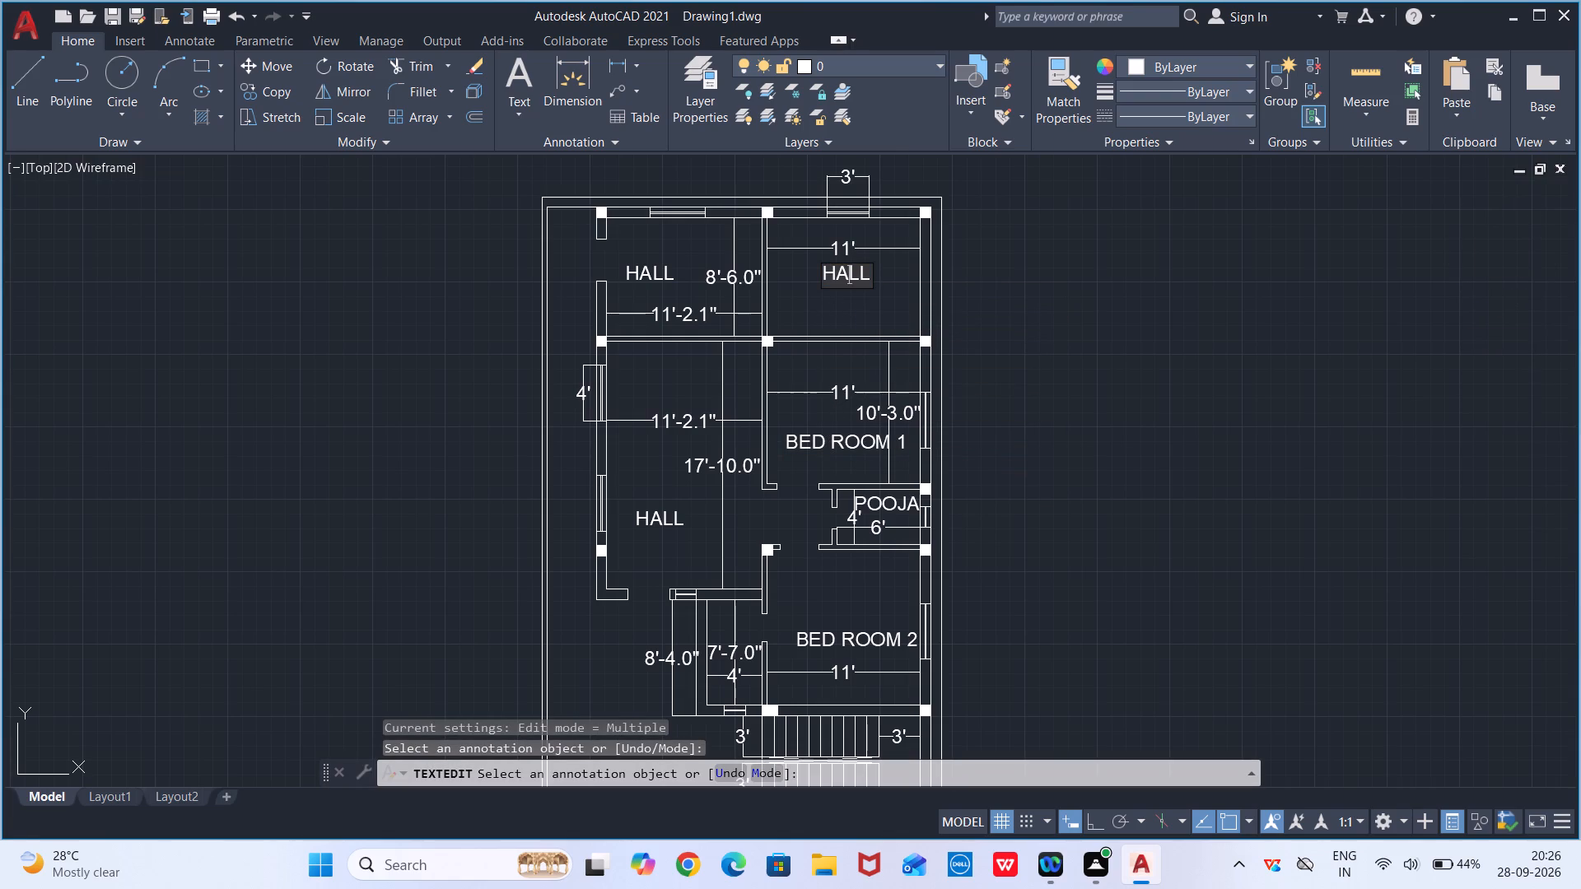
click(851, 270)
key(k)
key(BackSpace)
key(BackSpace)
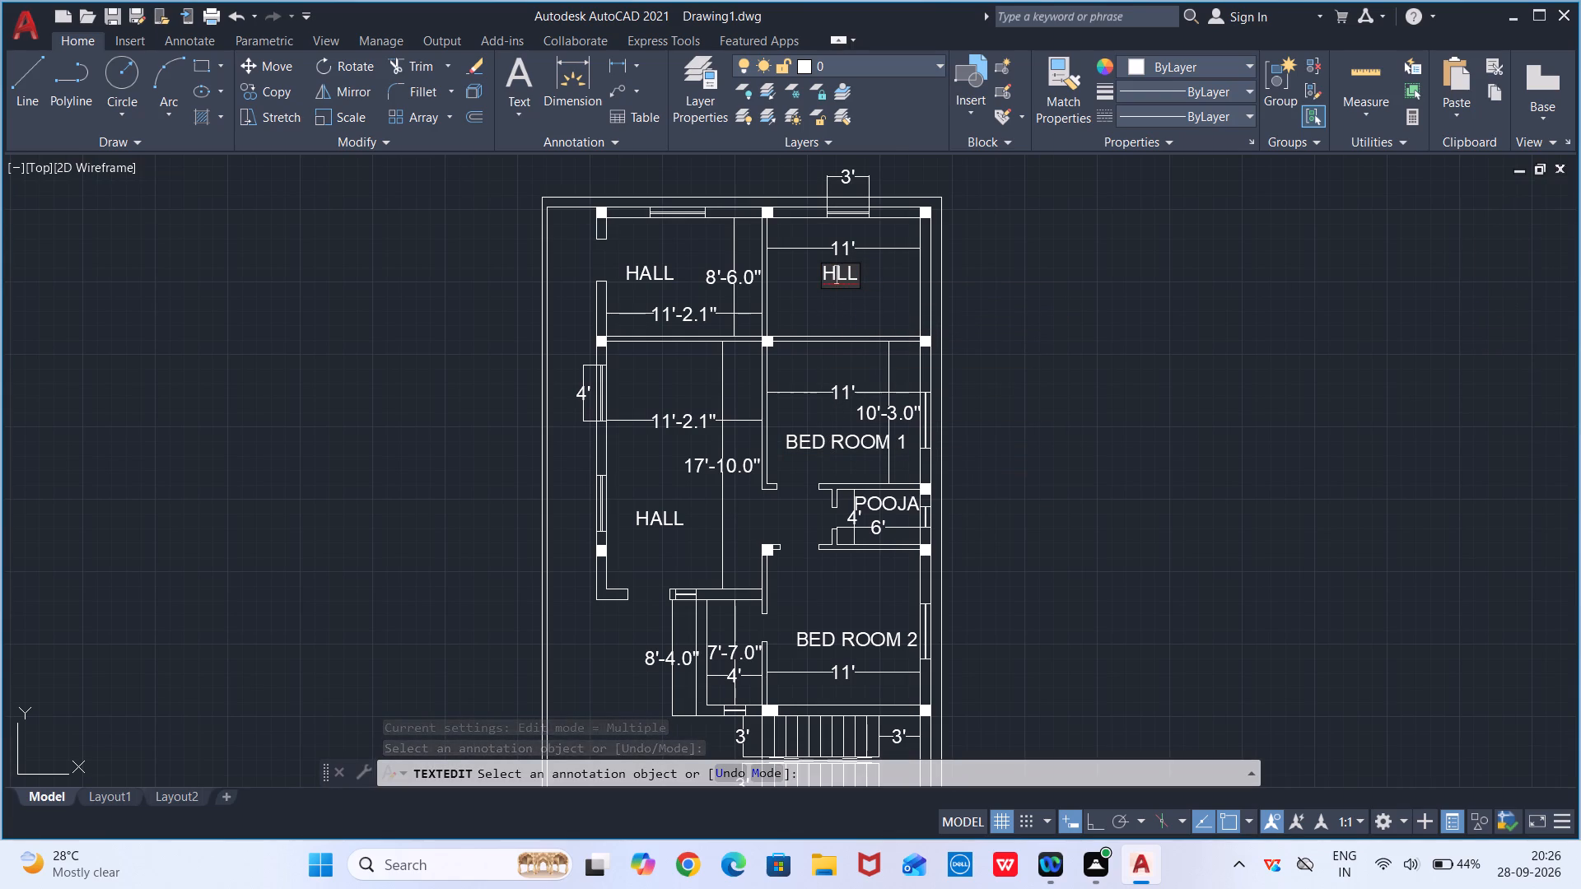
key(BackSpace)
text(KI)
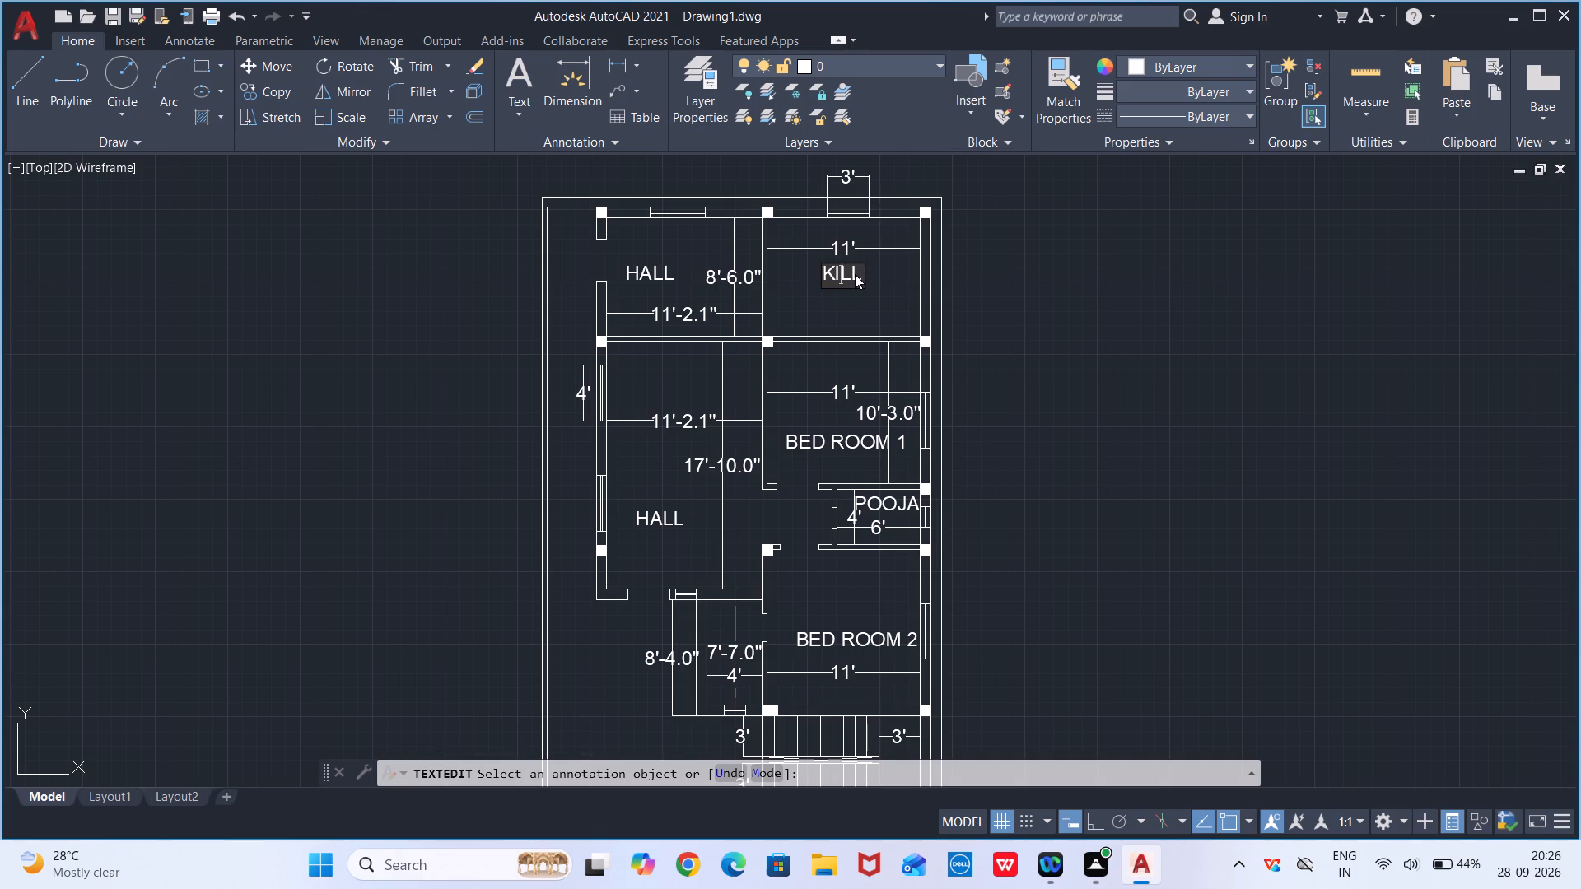
click(859, 272)
key(BackSpace)
key(BackSpace)
text(TCHEN)
click(897, 314)
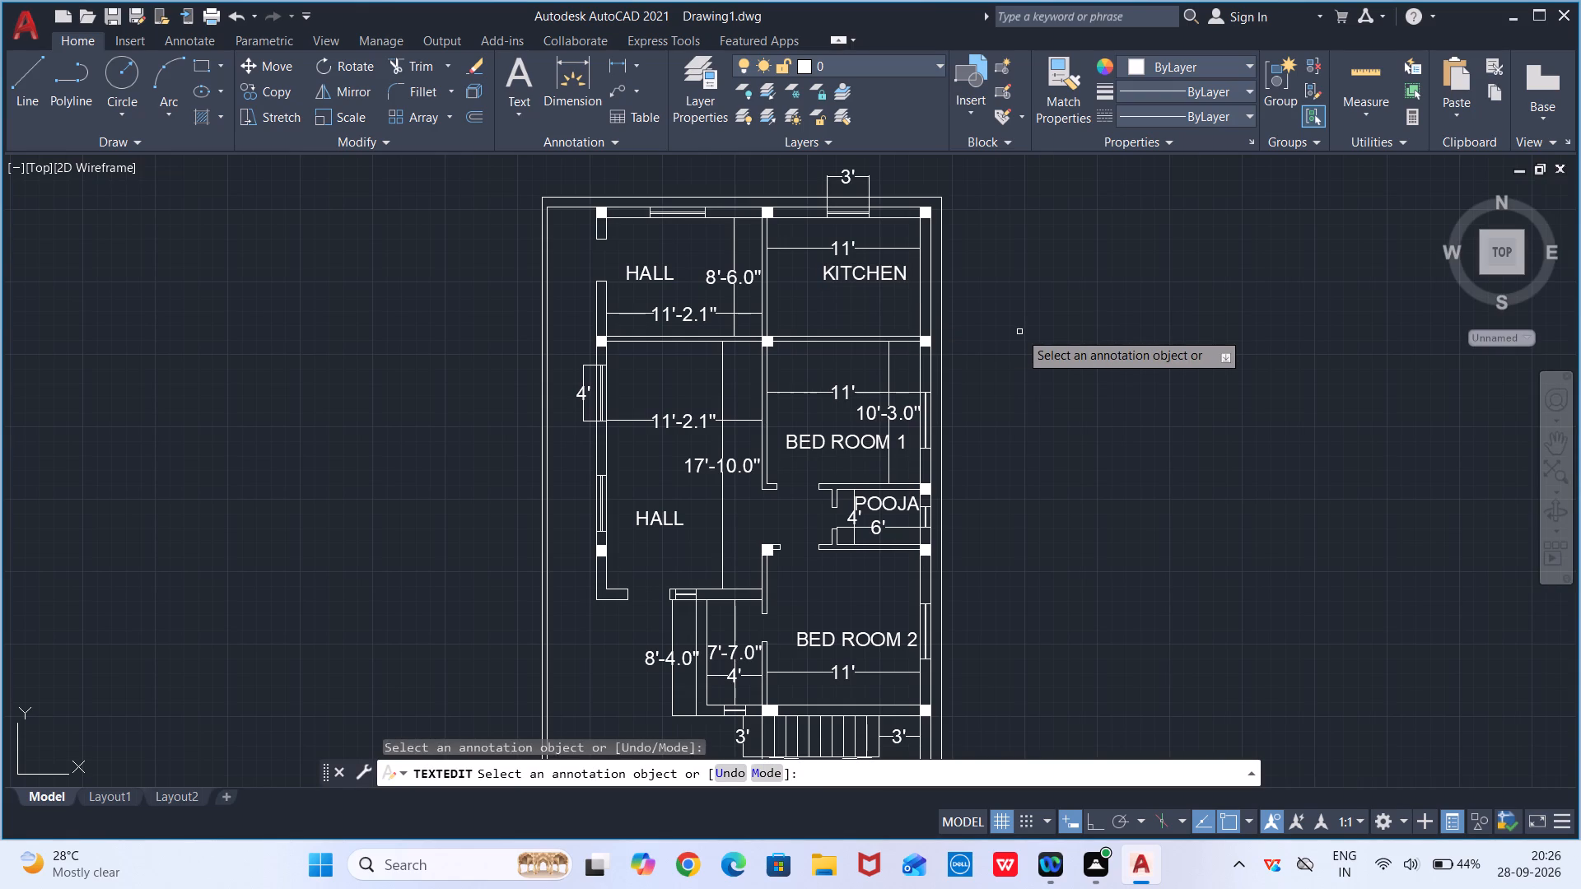
scroll(1003, 336, down, 2)
middle_drag(1001, 328, 978, 326)
key(Escape)
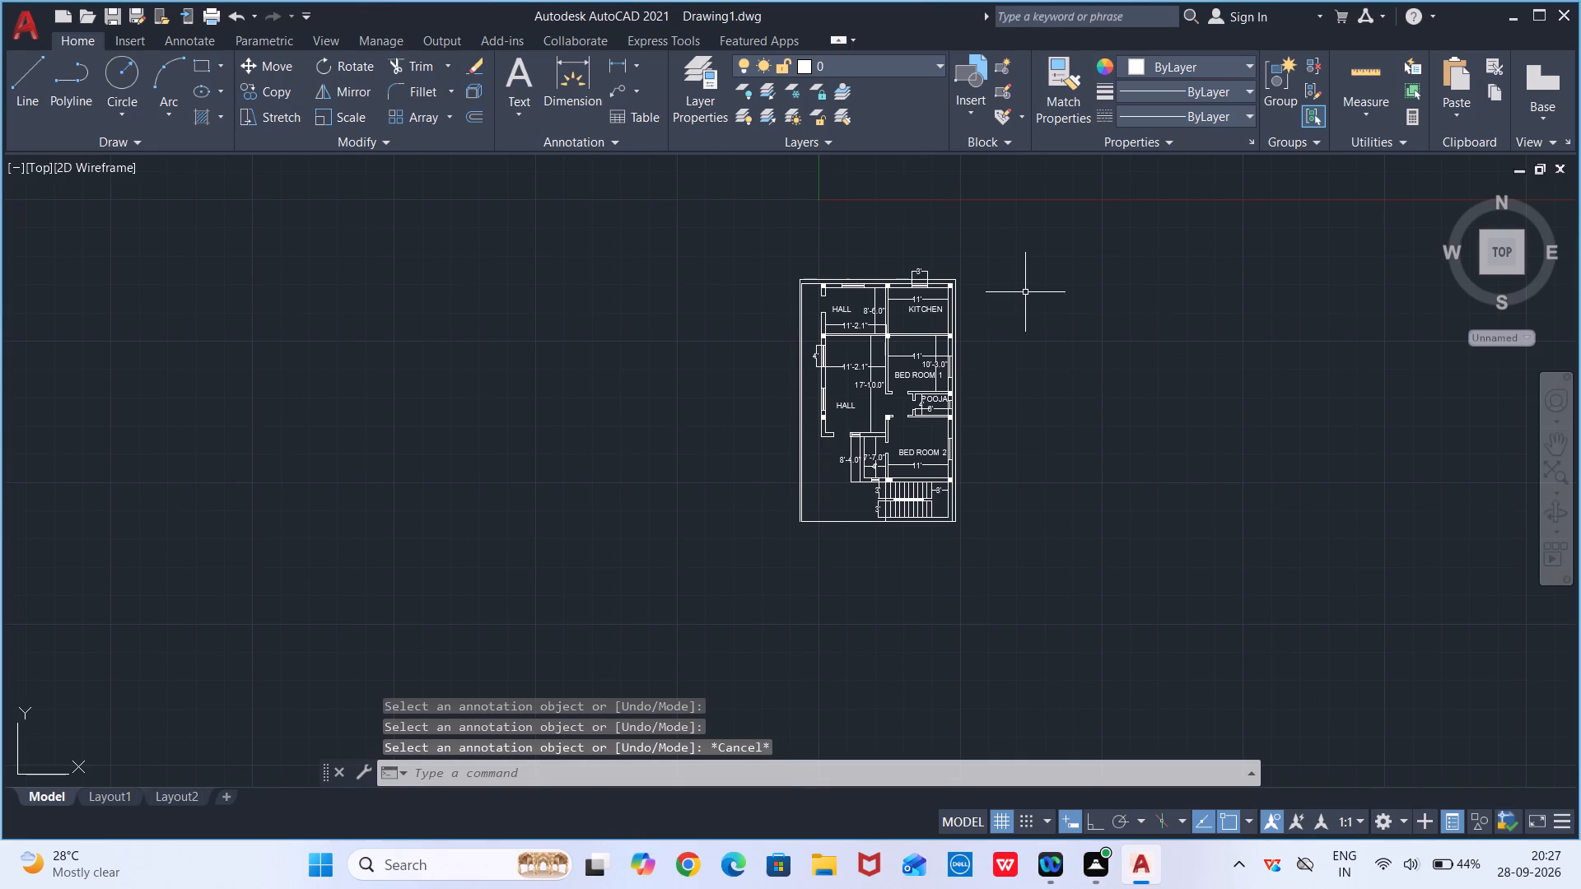
Select the whole floor plan and switch to the Layout1 paper-space sheet.
drag(1025, 291, 1105, 483)
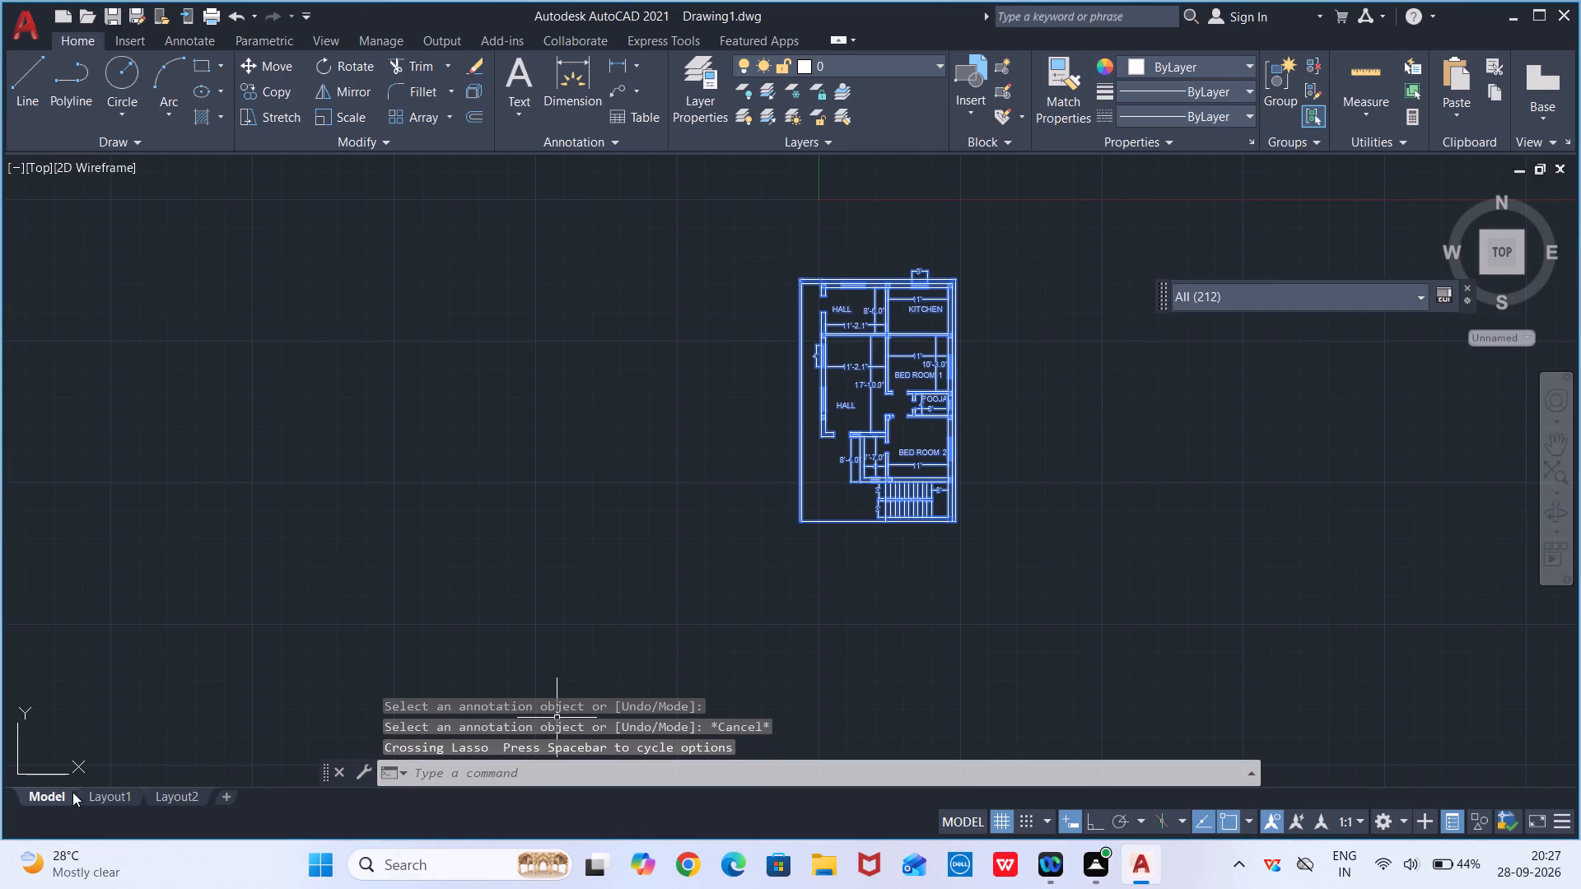
click(118, 797)
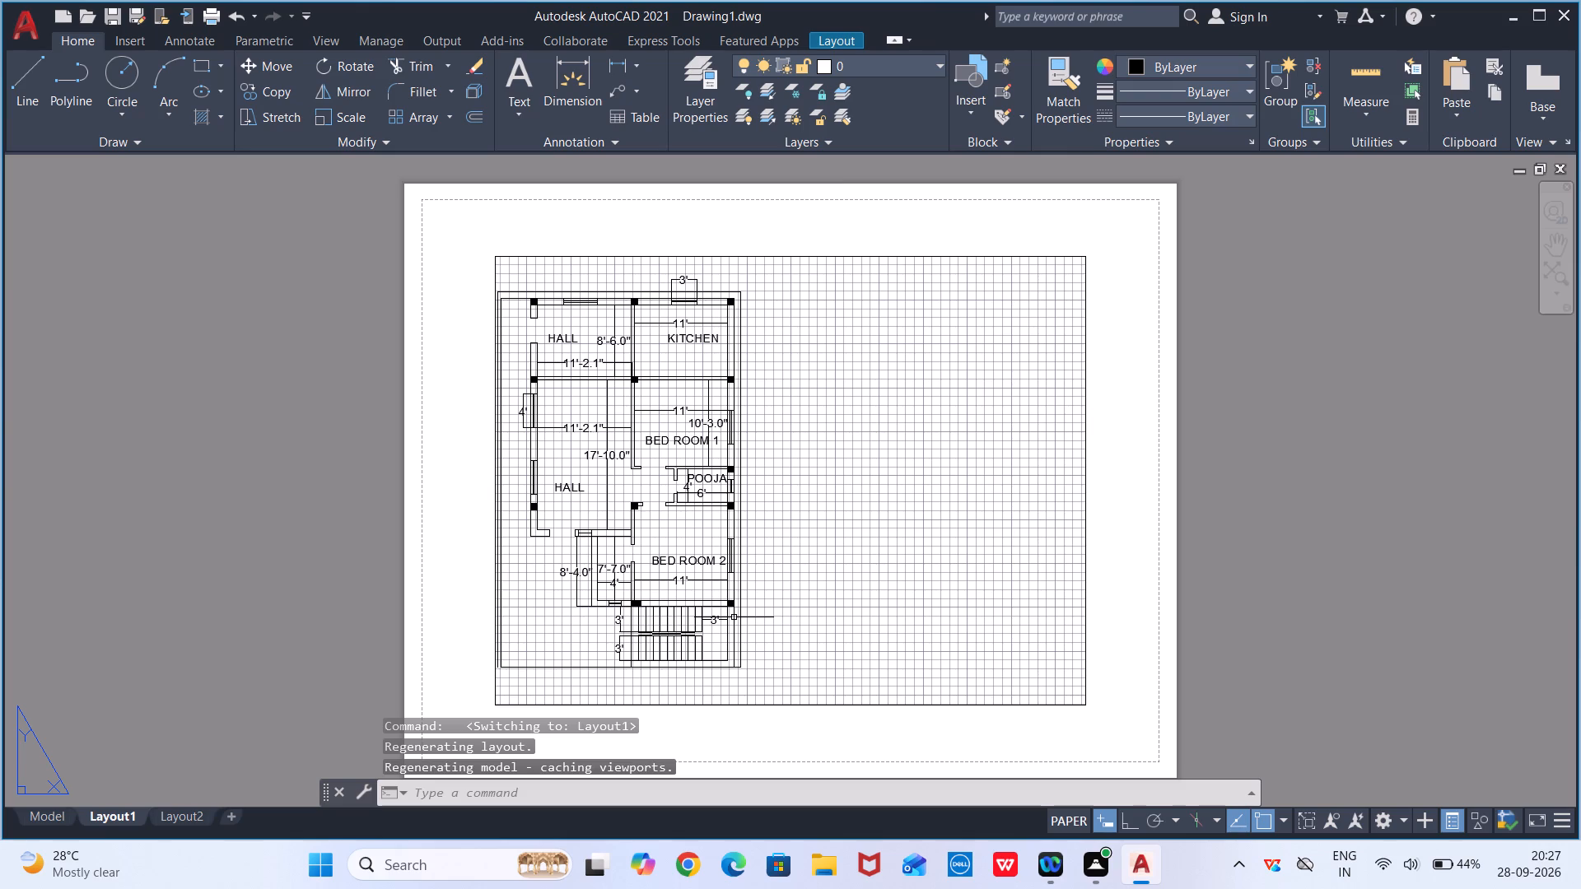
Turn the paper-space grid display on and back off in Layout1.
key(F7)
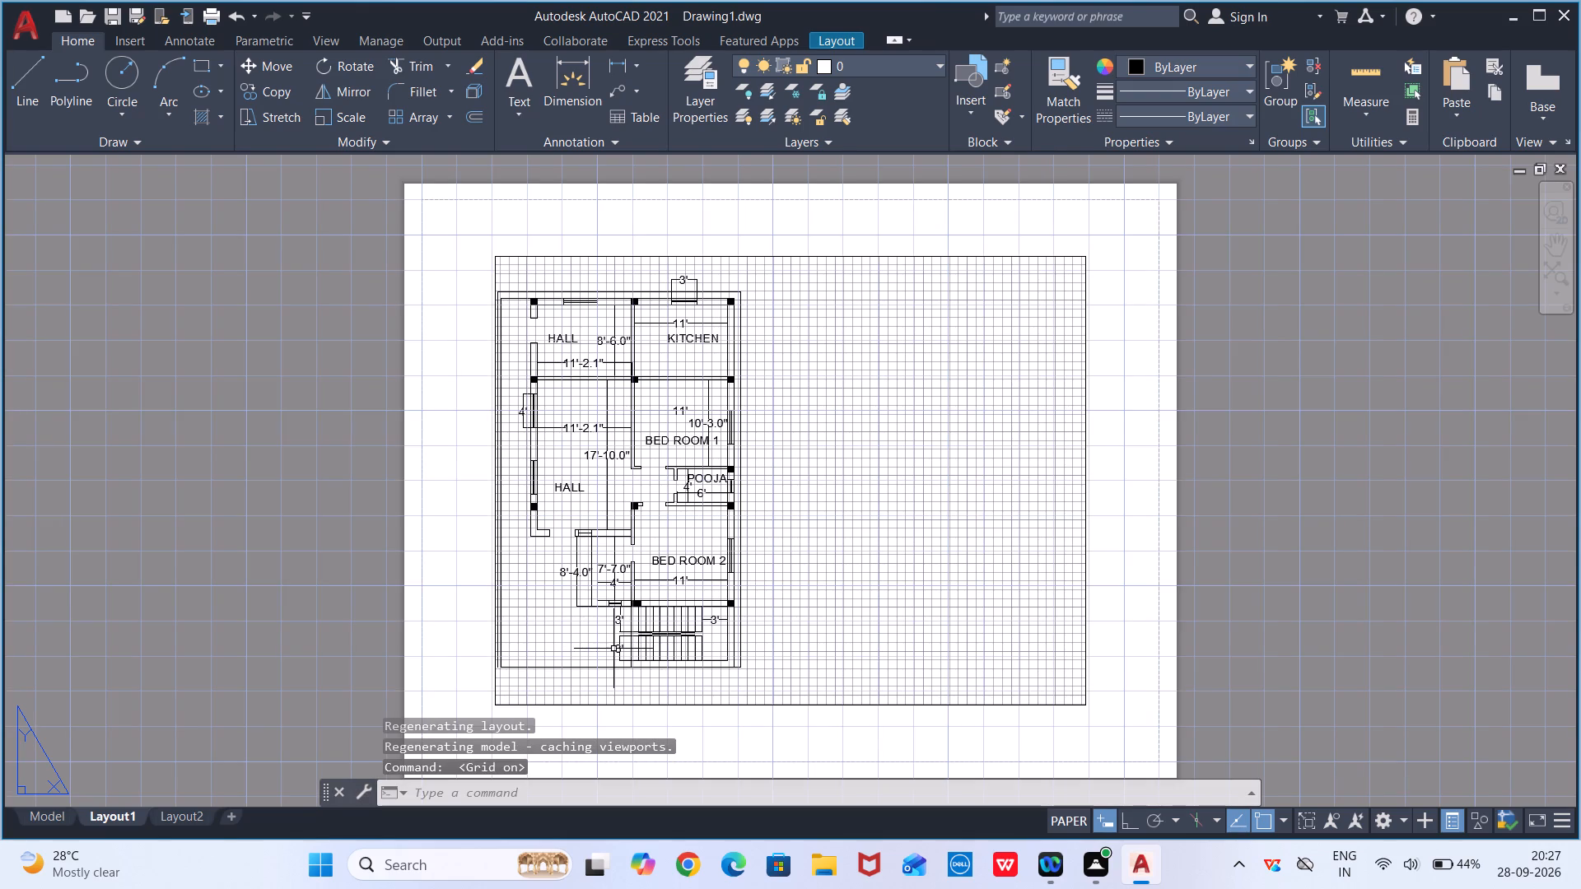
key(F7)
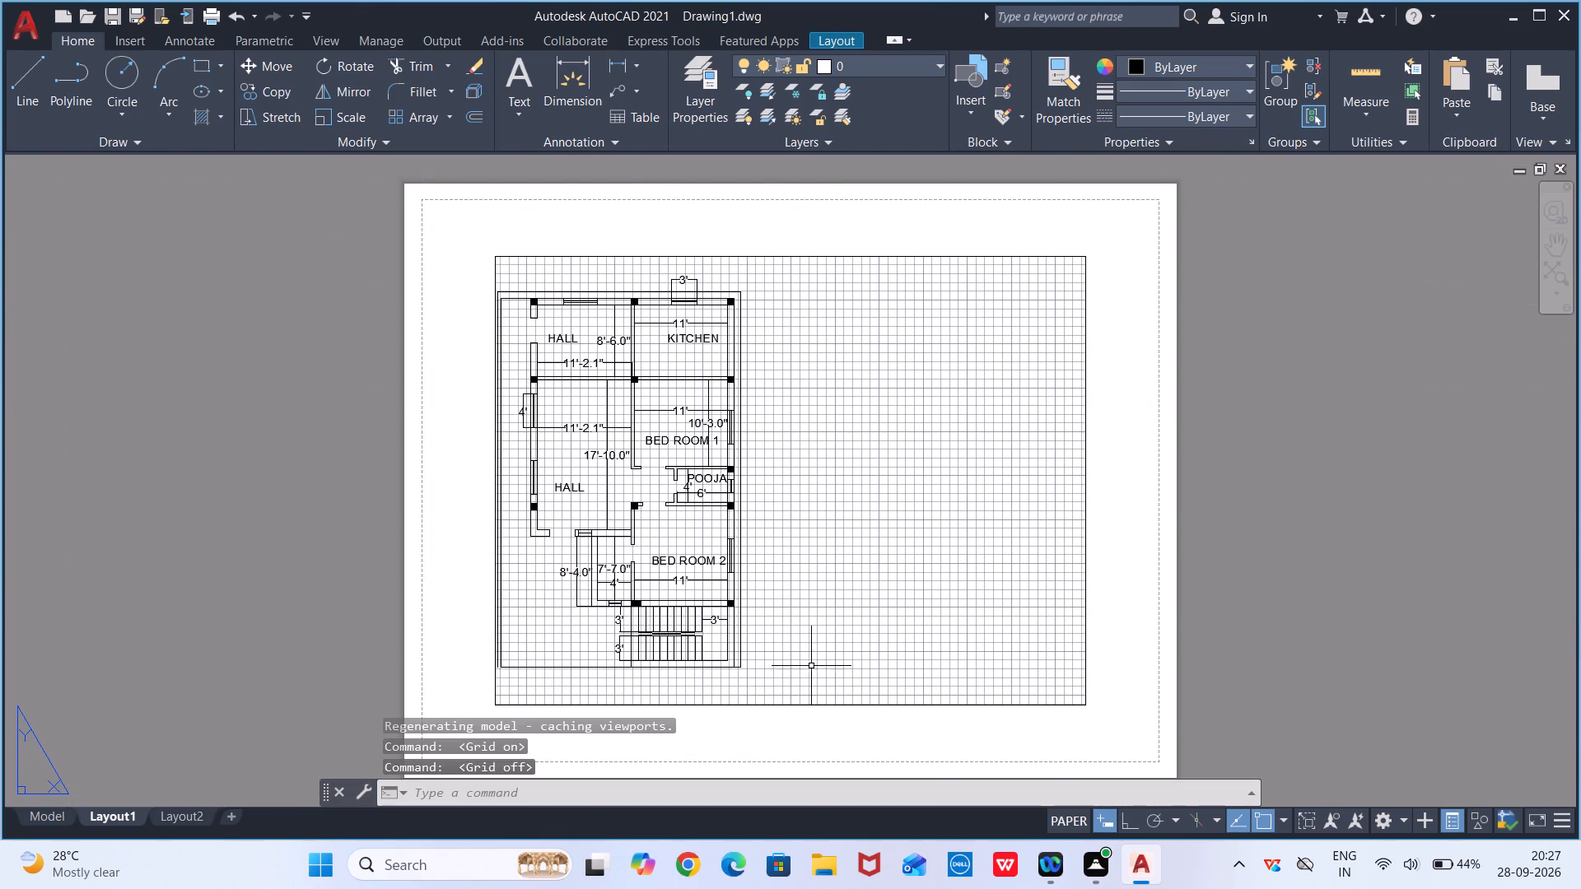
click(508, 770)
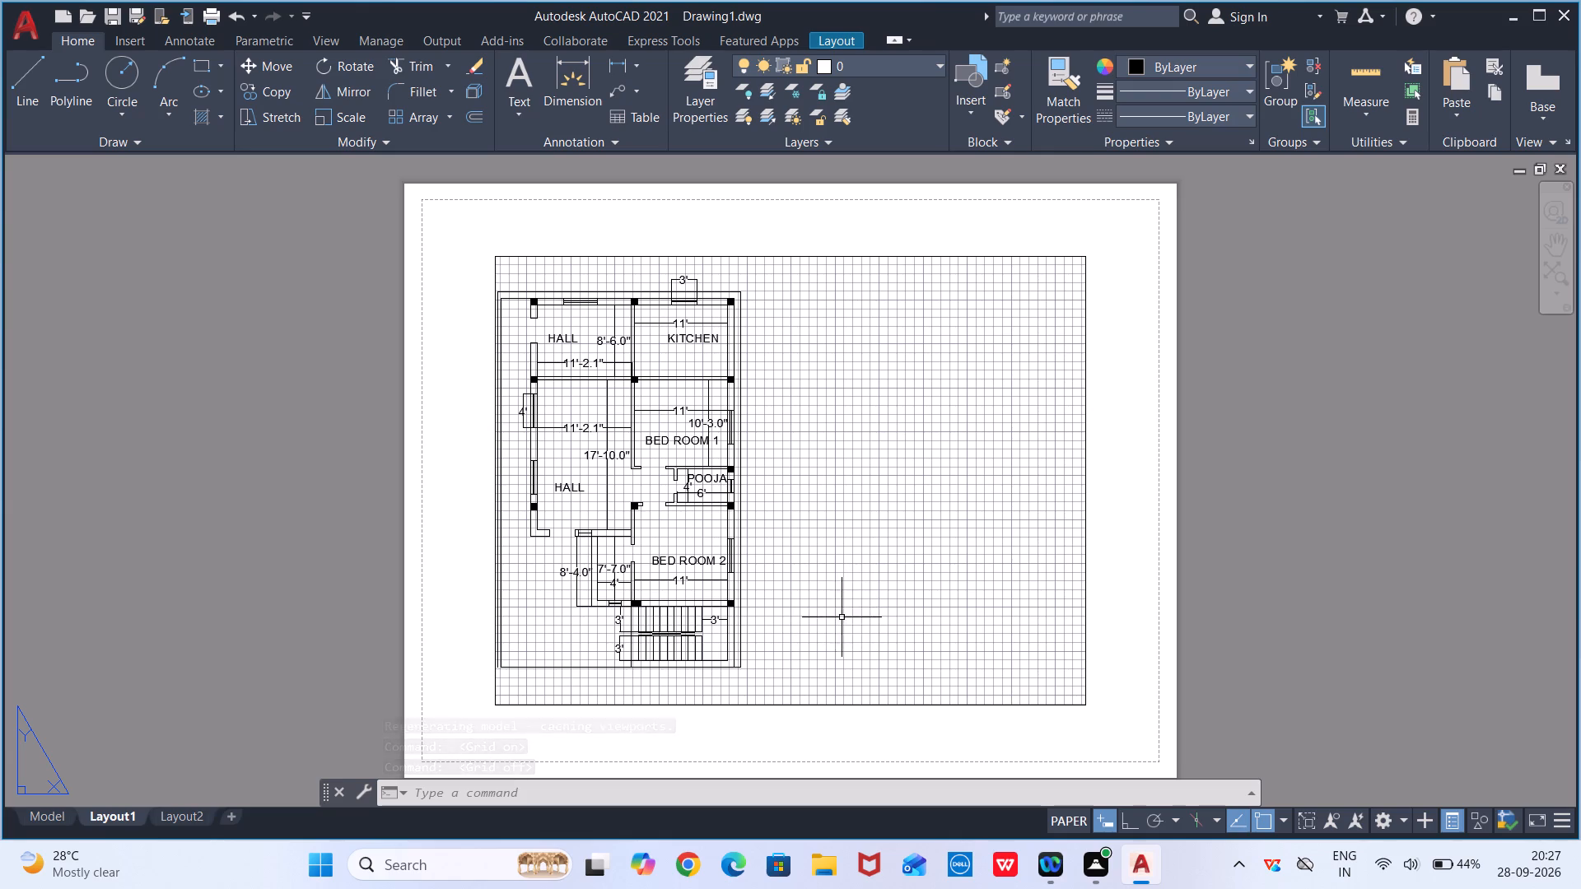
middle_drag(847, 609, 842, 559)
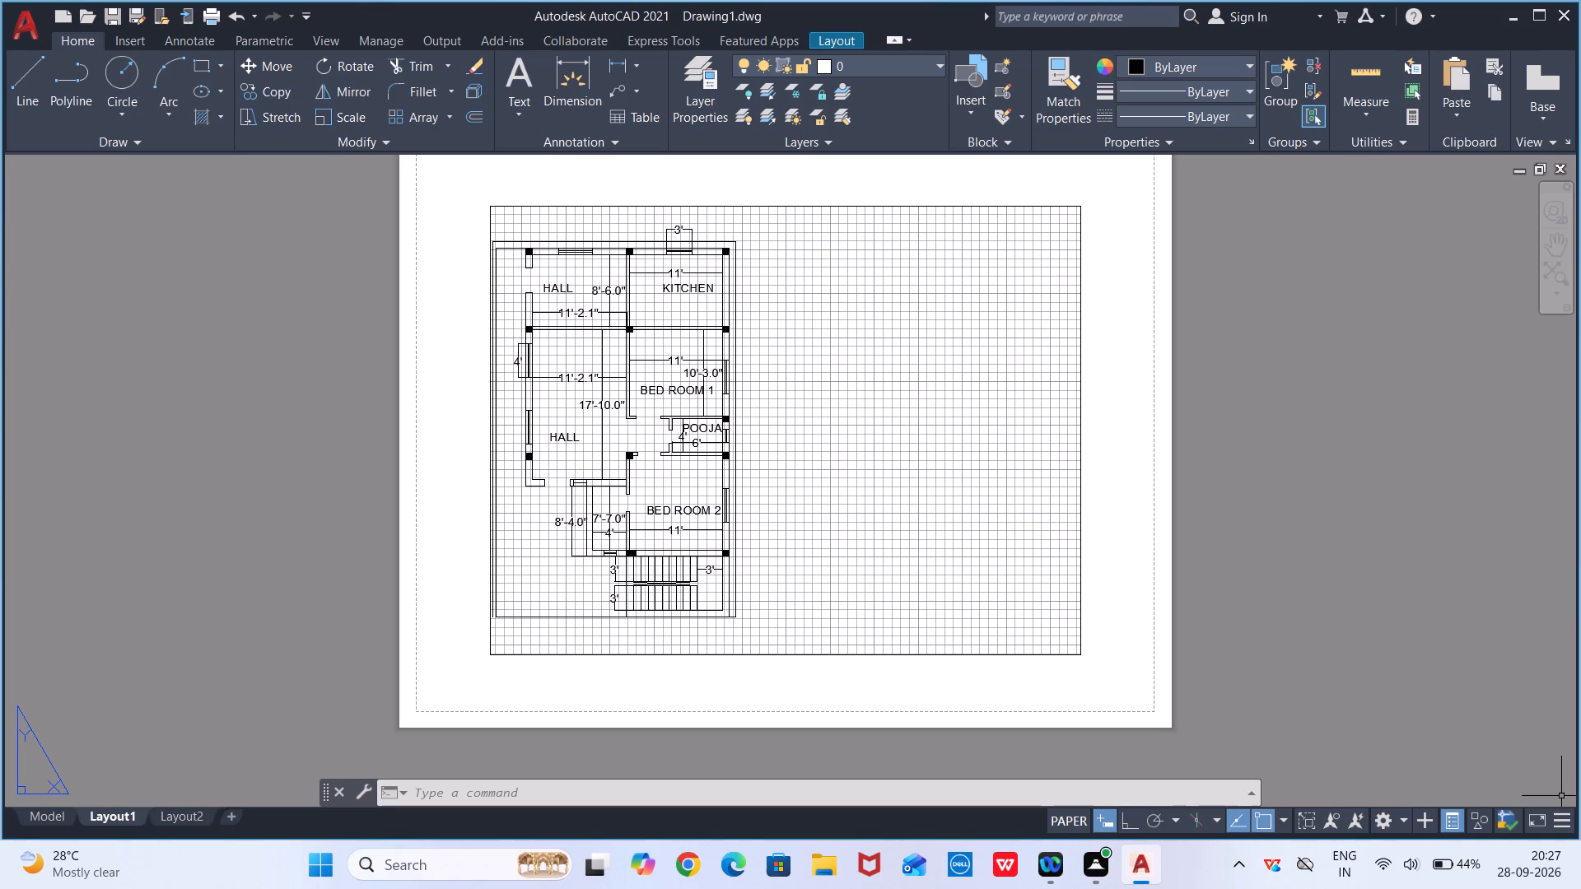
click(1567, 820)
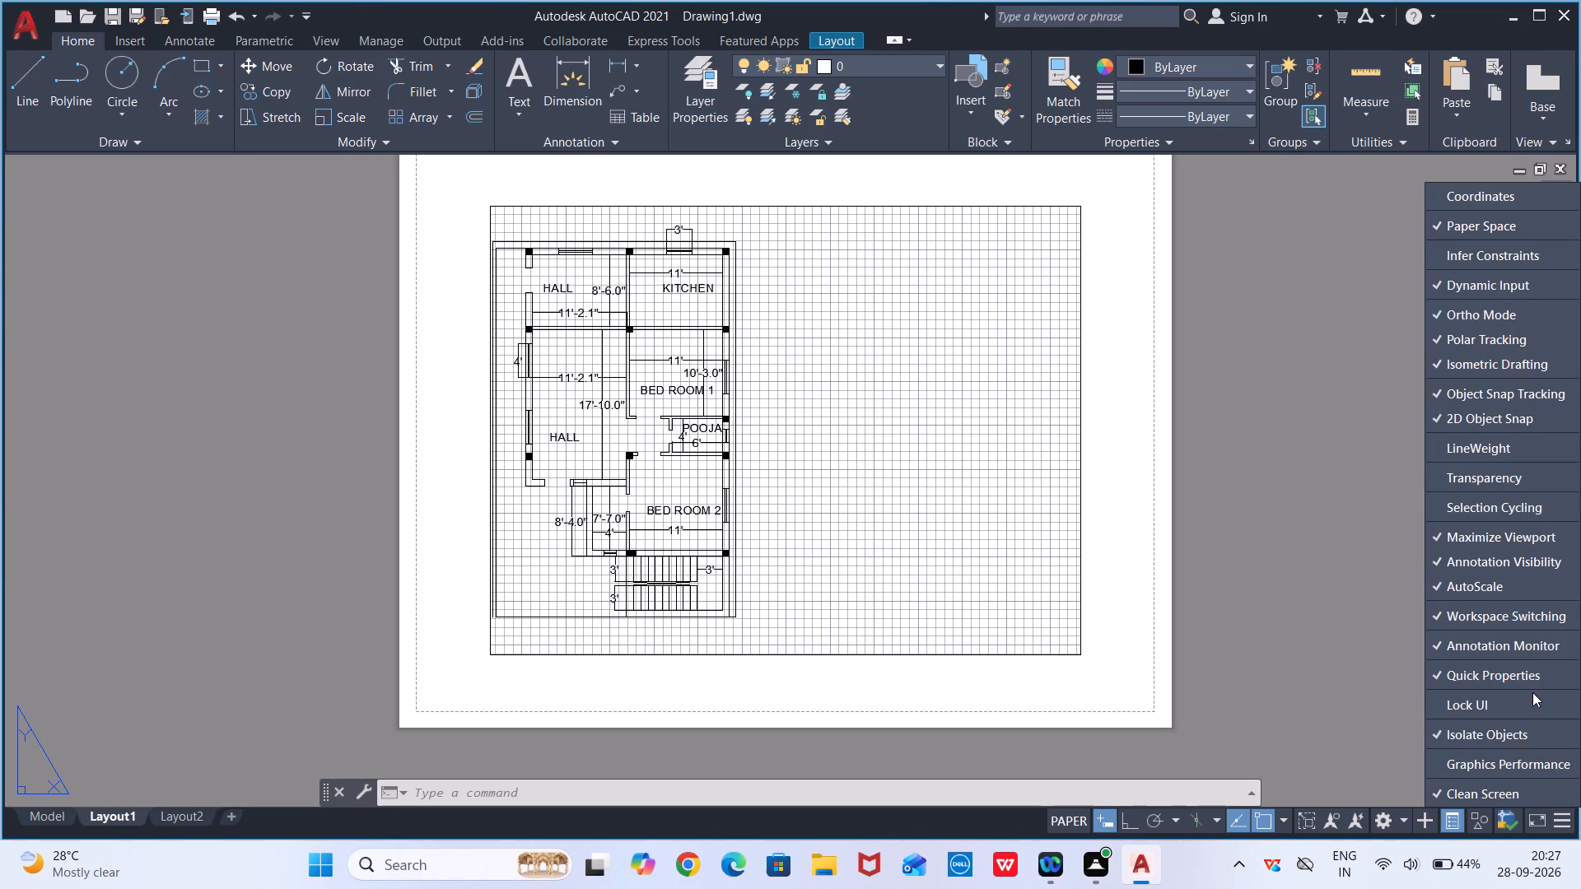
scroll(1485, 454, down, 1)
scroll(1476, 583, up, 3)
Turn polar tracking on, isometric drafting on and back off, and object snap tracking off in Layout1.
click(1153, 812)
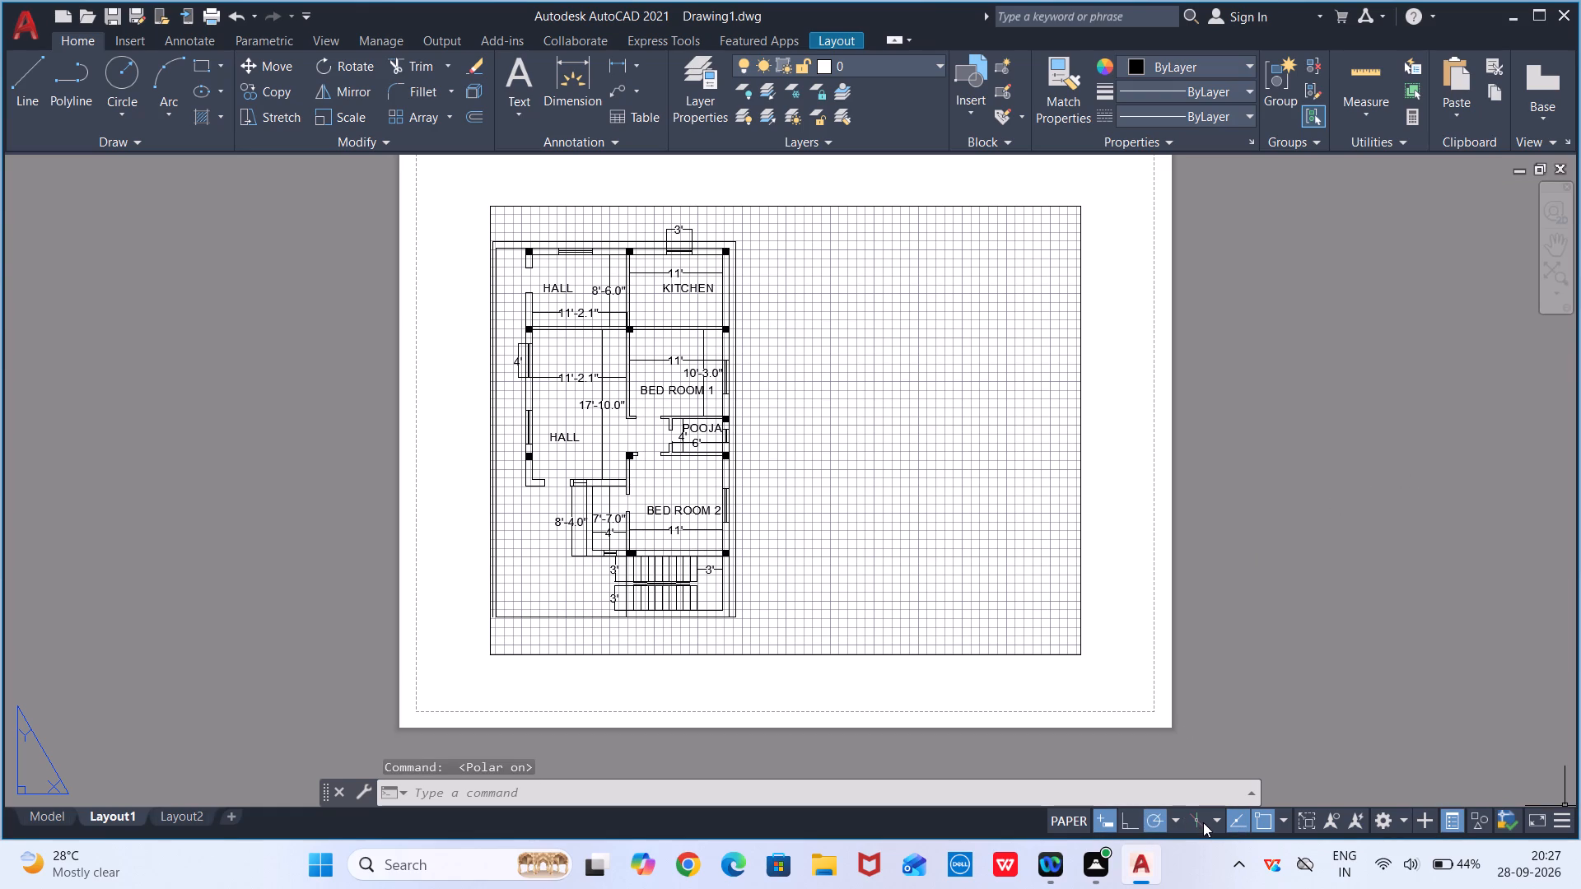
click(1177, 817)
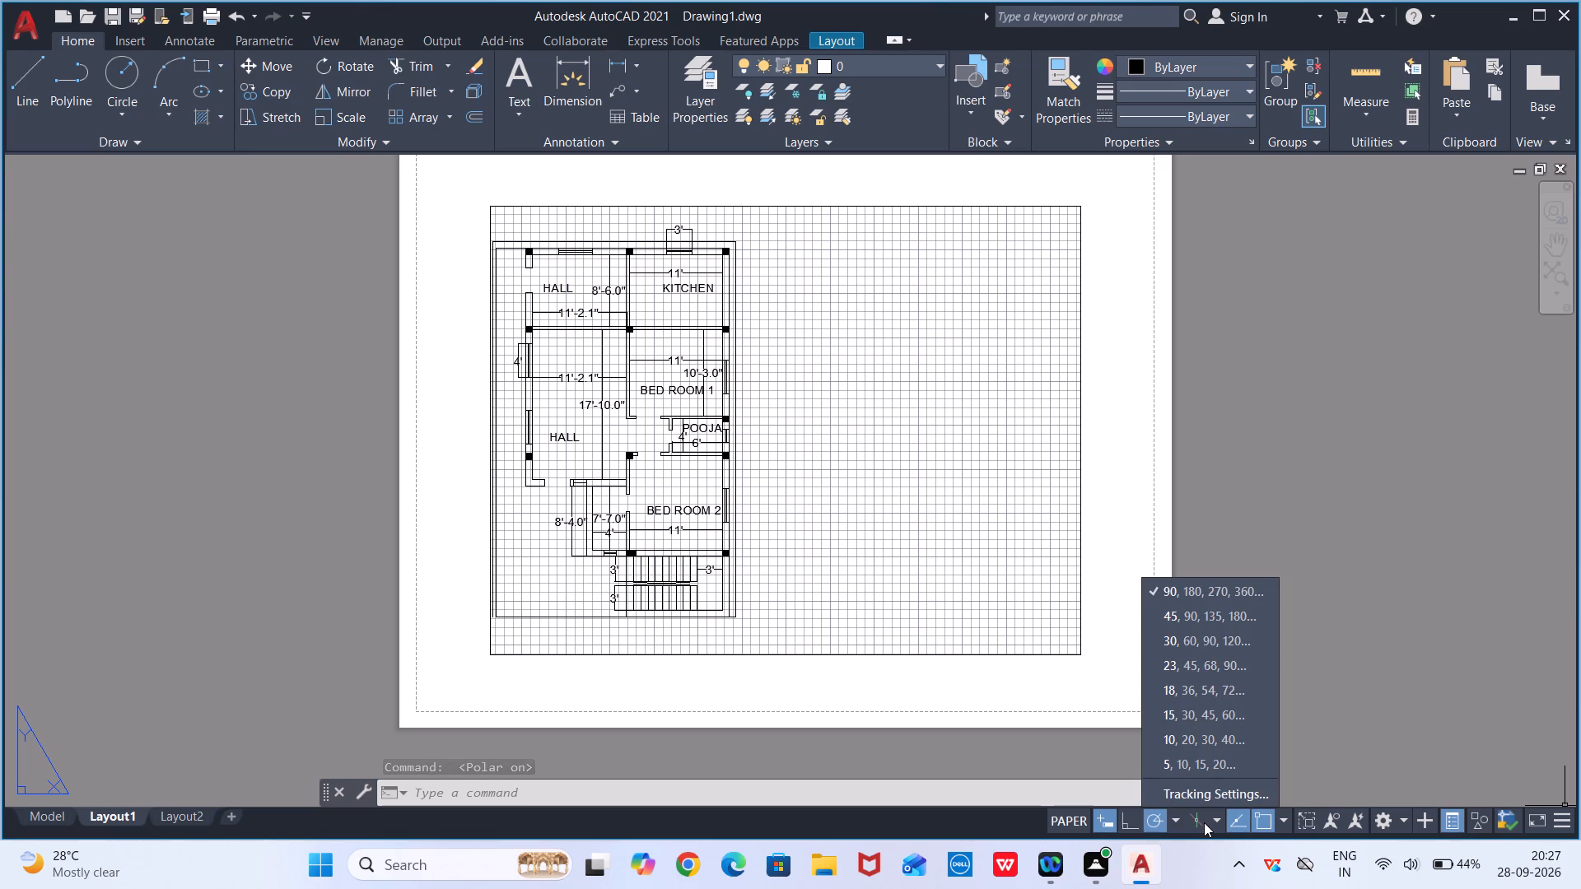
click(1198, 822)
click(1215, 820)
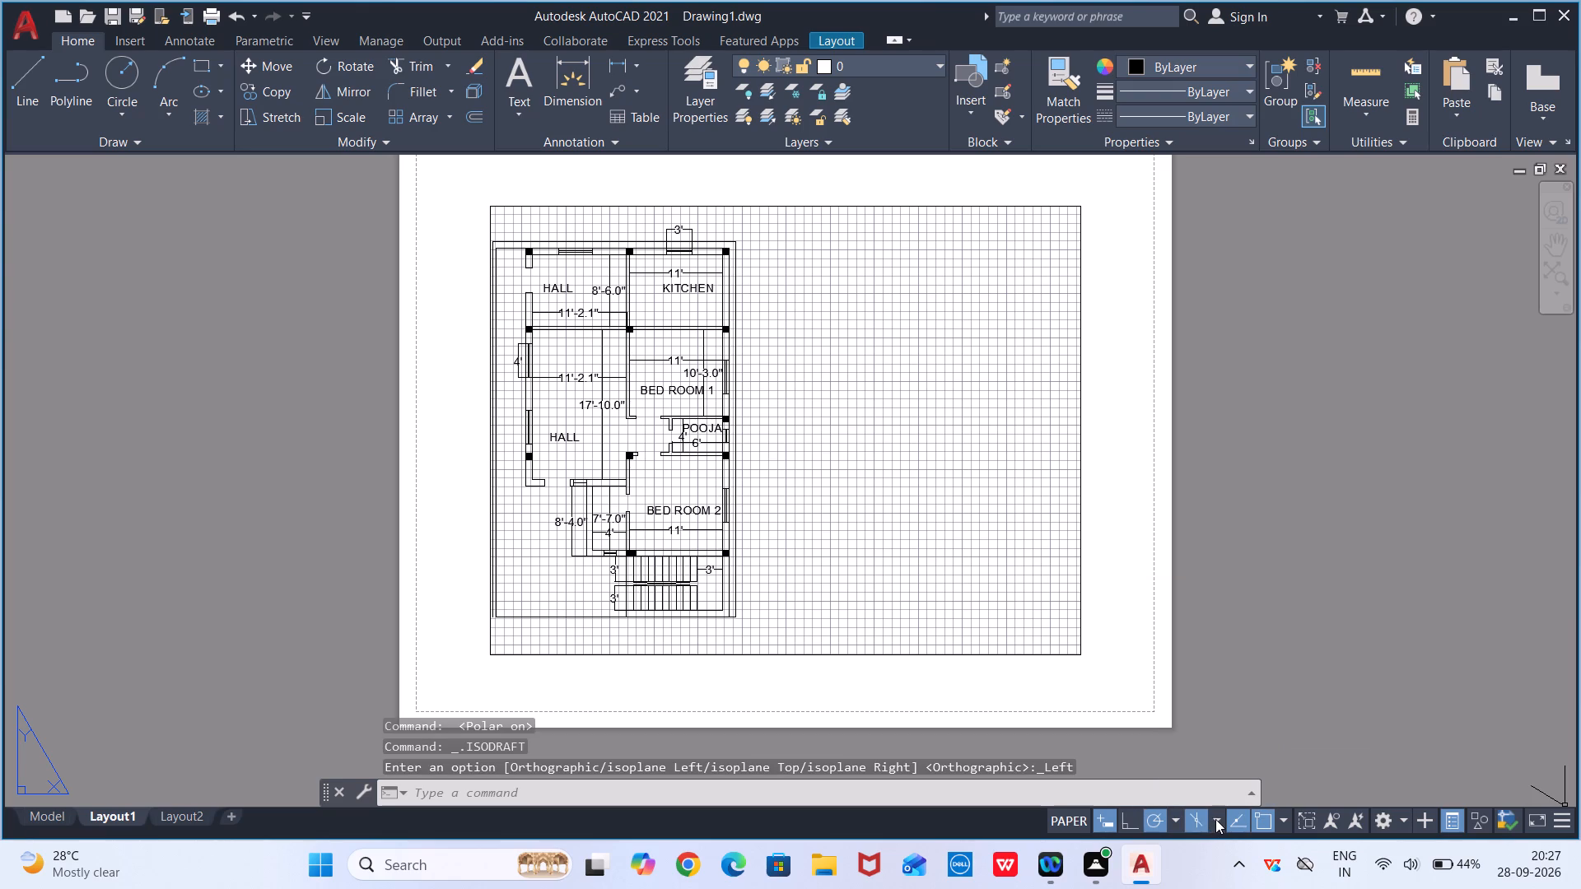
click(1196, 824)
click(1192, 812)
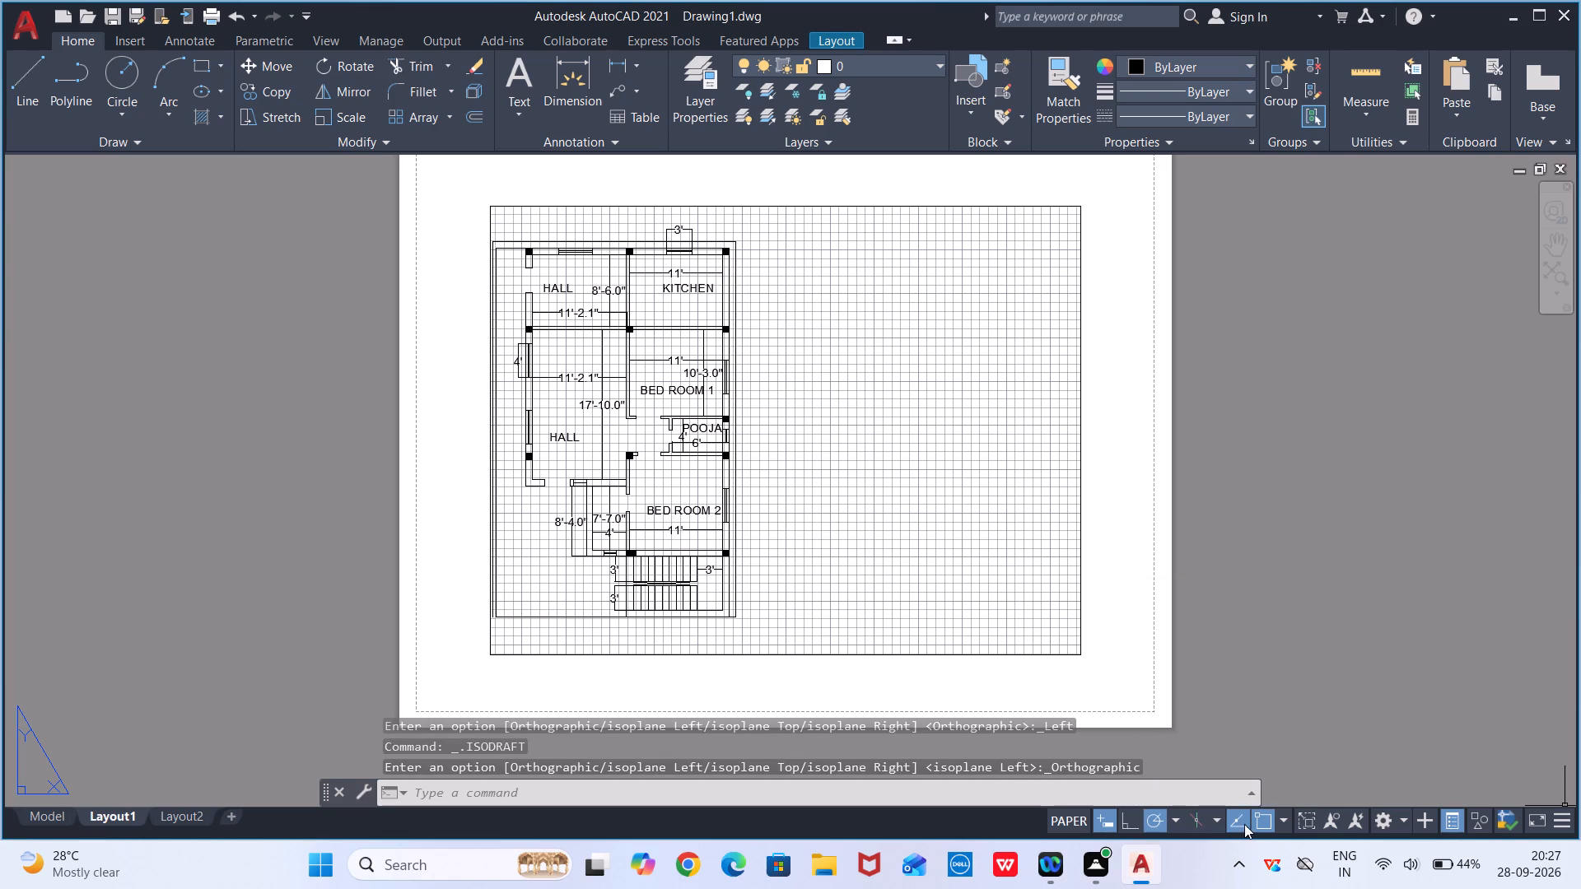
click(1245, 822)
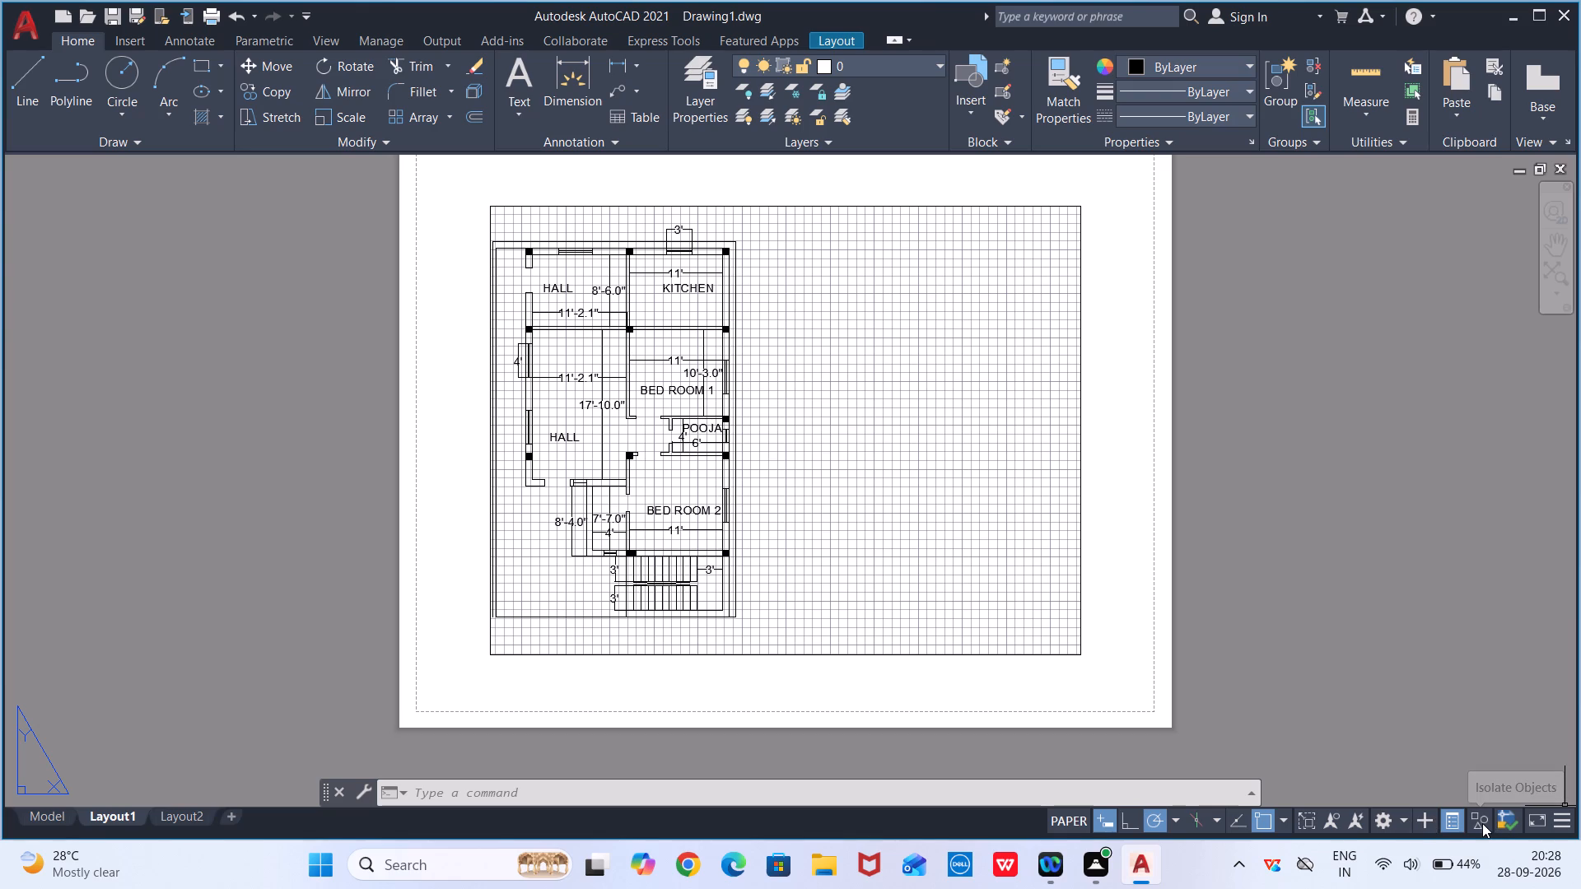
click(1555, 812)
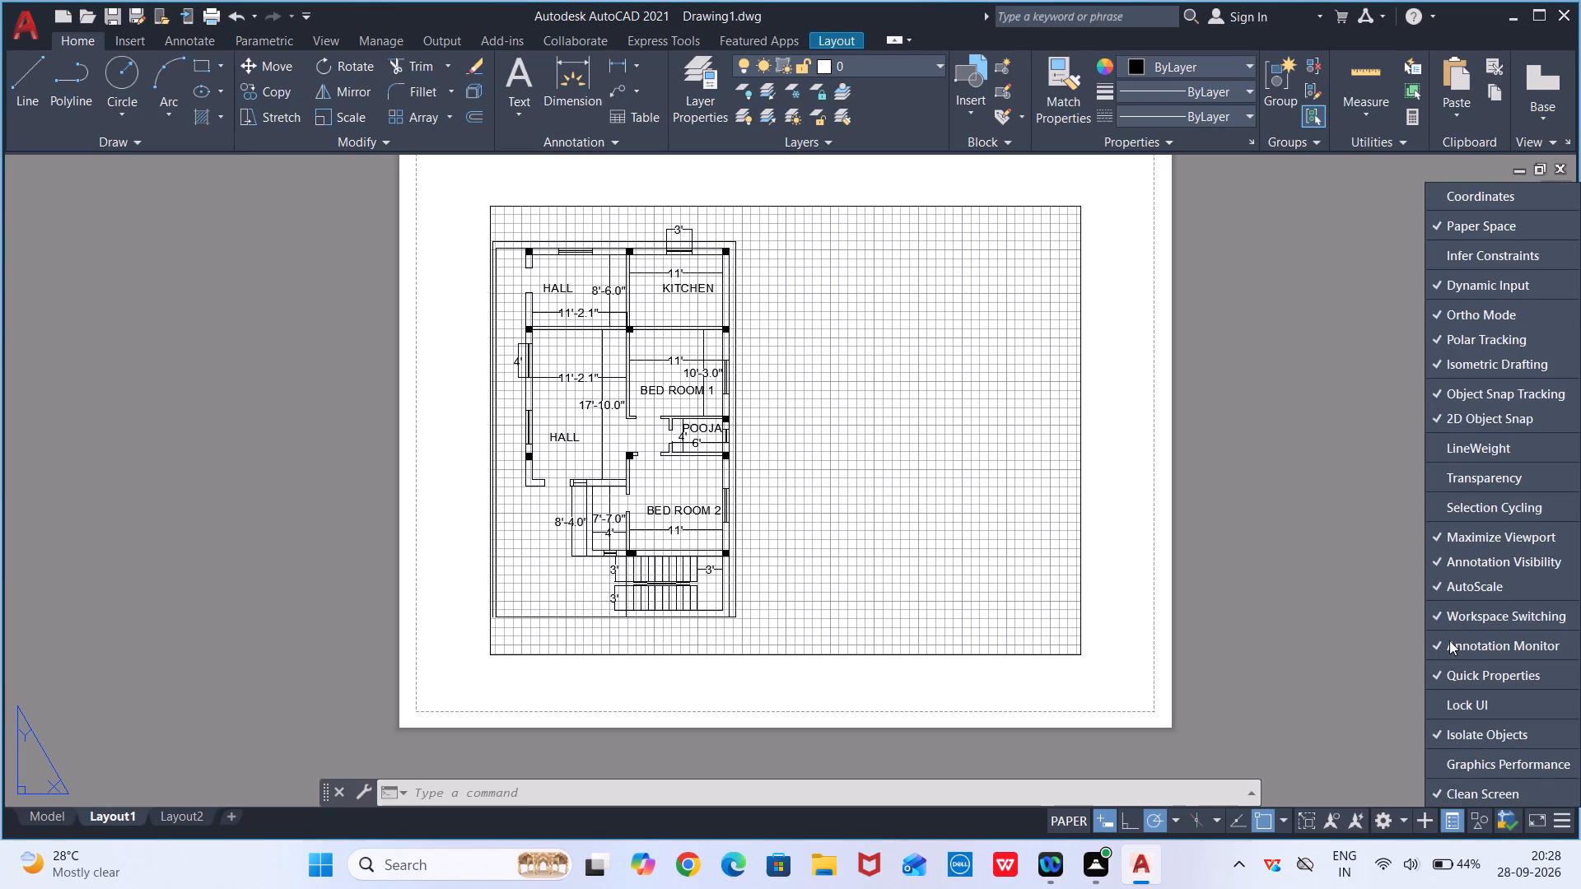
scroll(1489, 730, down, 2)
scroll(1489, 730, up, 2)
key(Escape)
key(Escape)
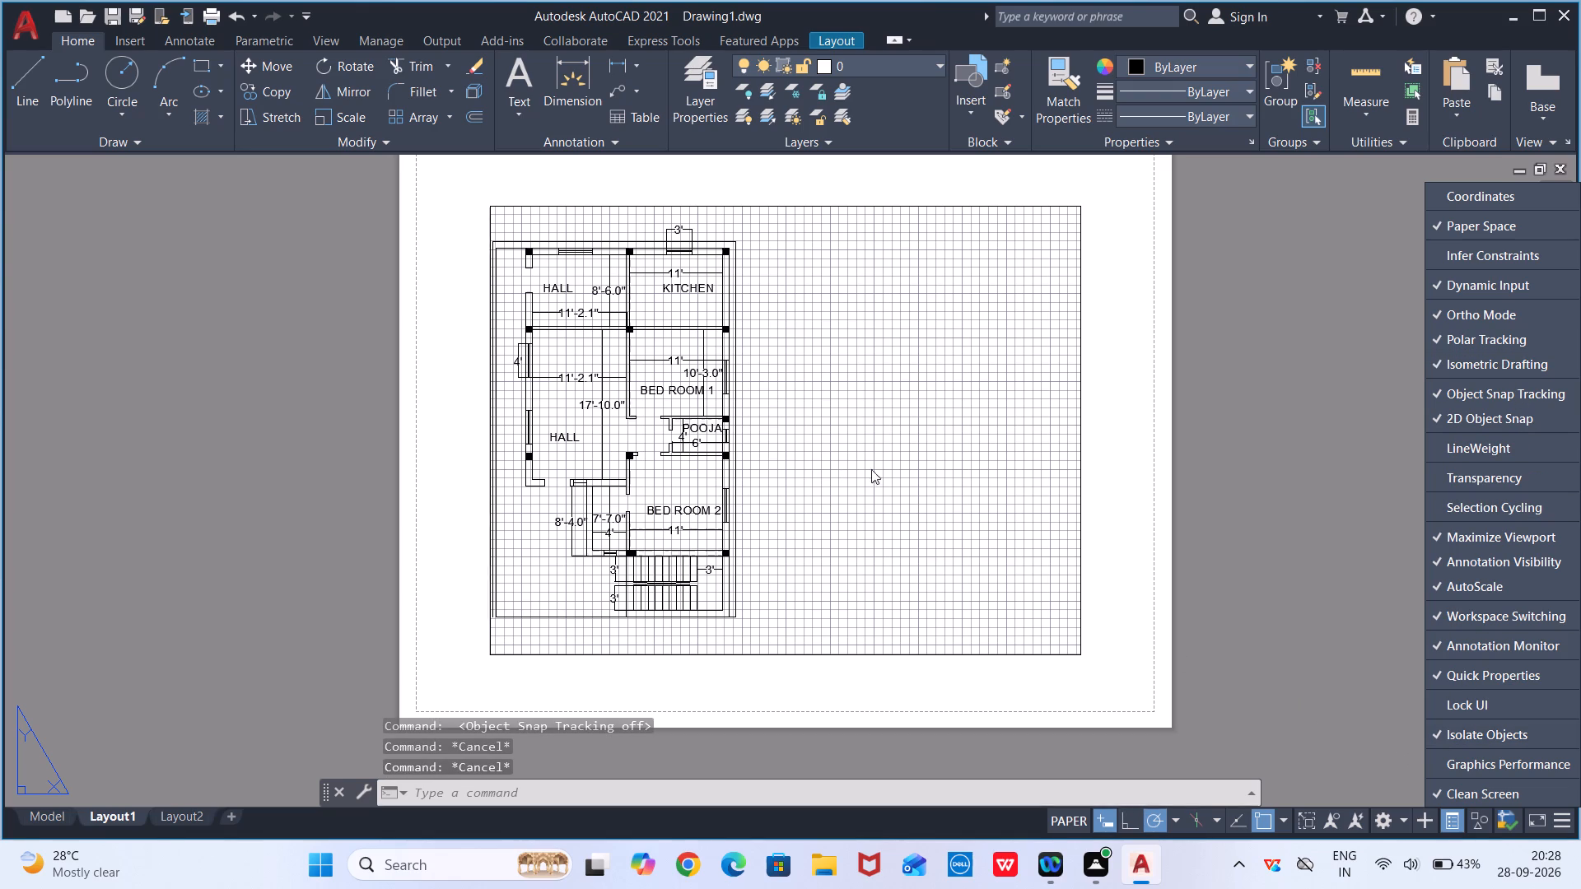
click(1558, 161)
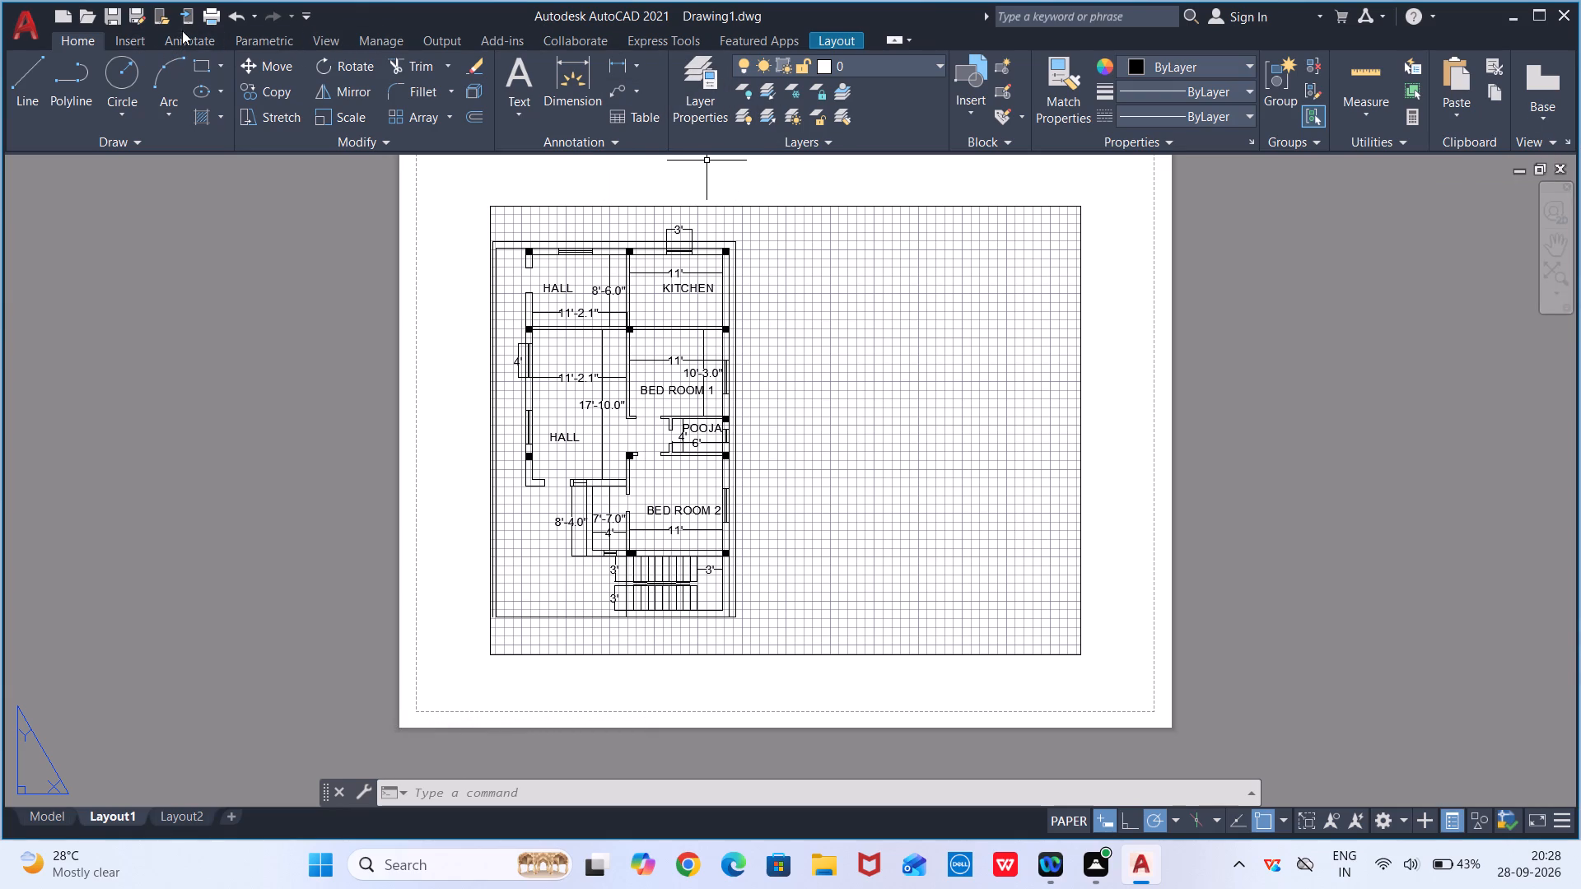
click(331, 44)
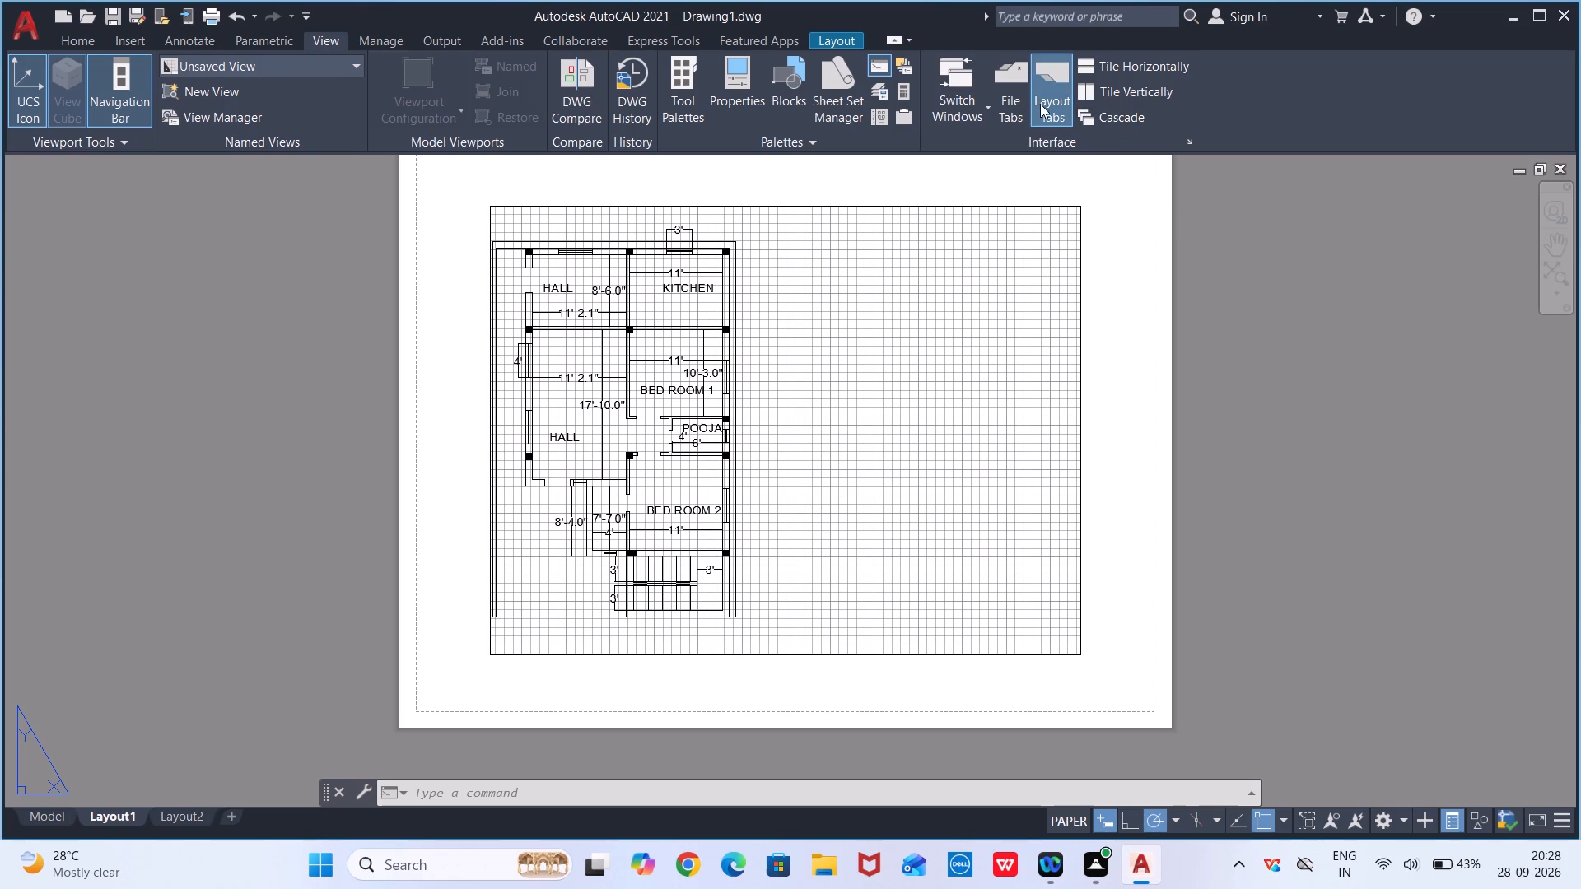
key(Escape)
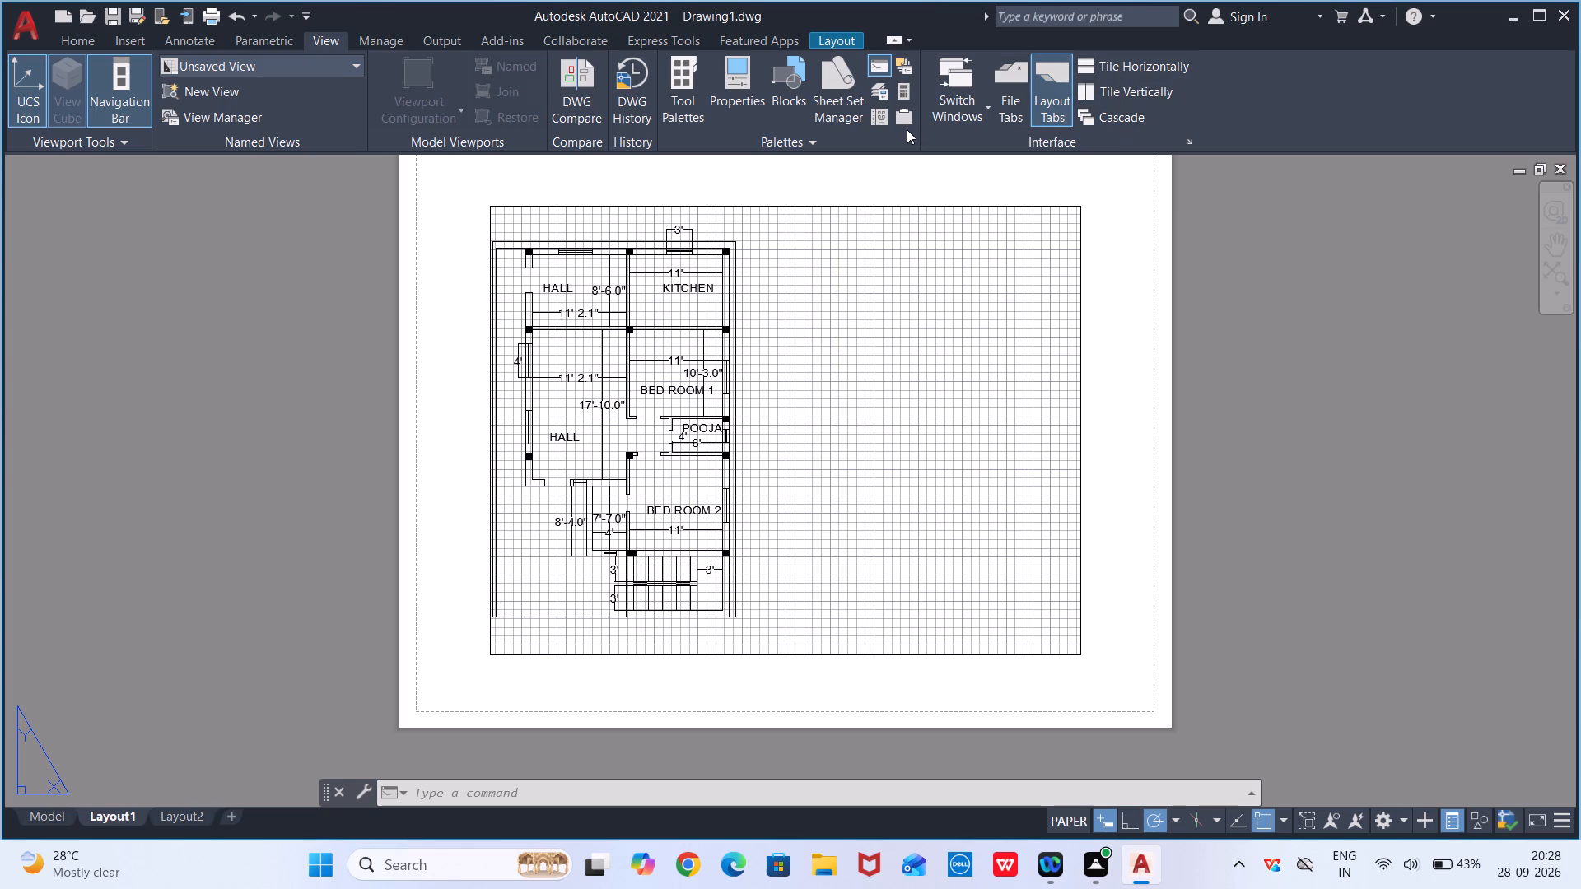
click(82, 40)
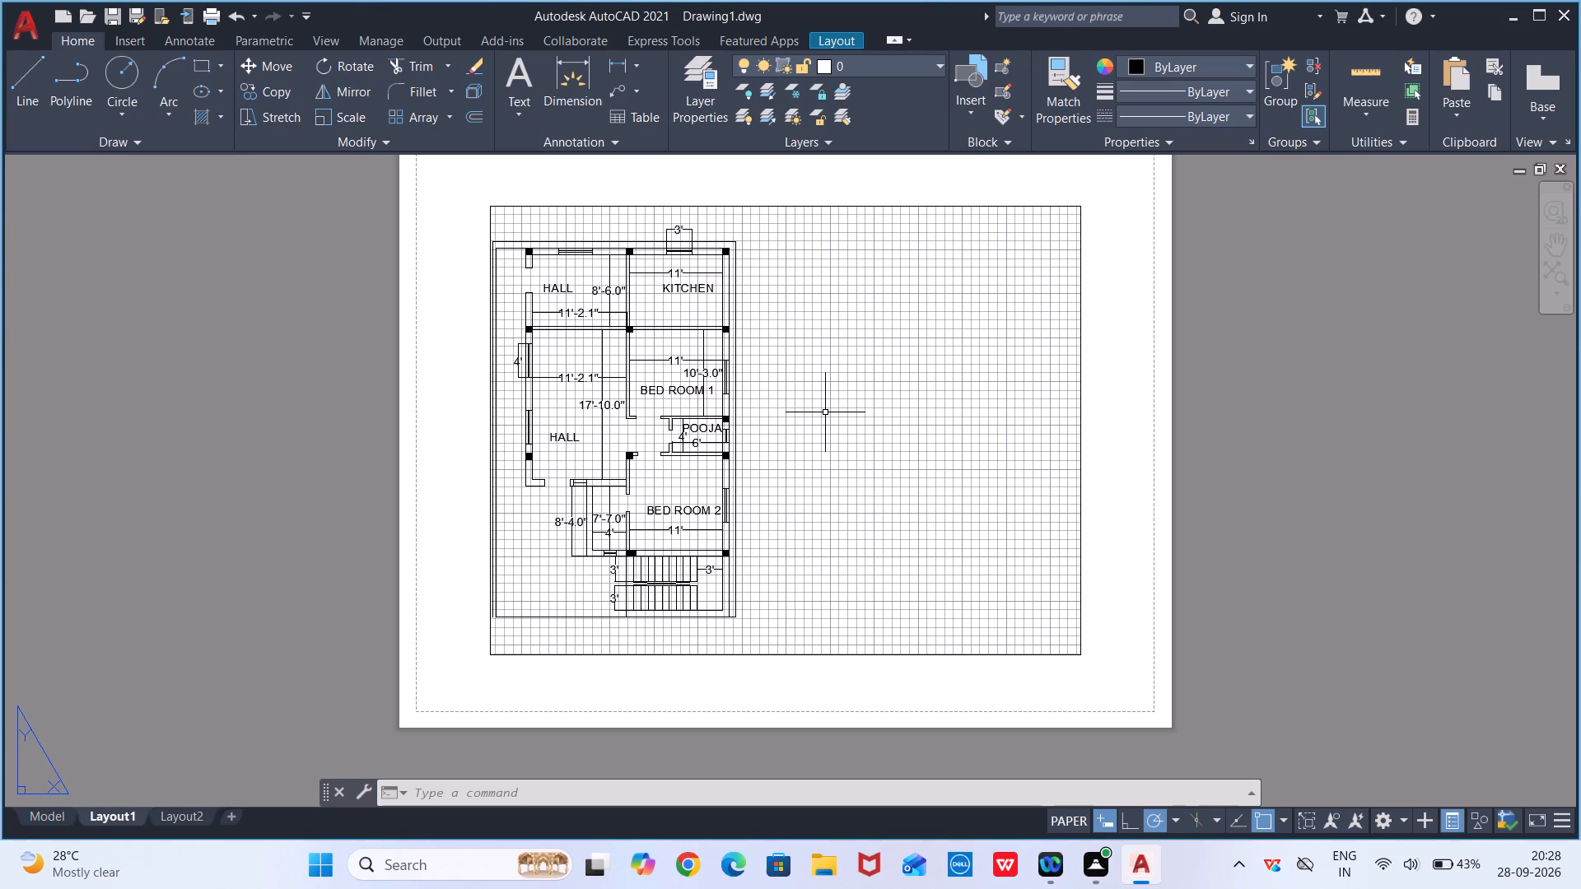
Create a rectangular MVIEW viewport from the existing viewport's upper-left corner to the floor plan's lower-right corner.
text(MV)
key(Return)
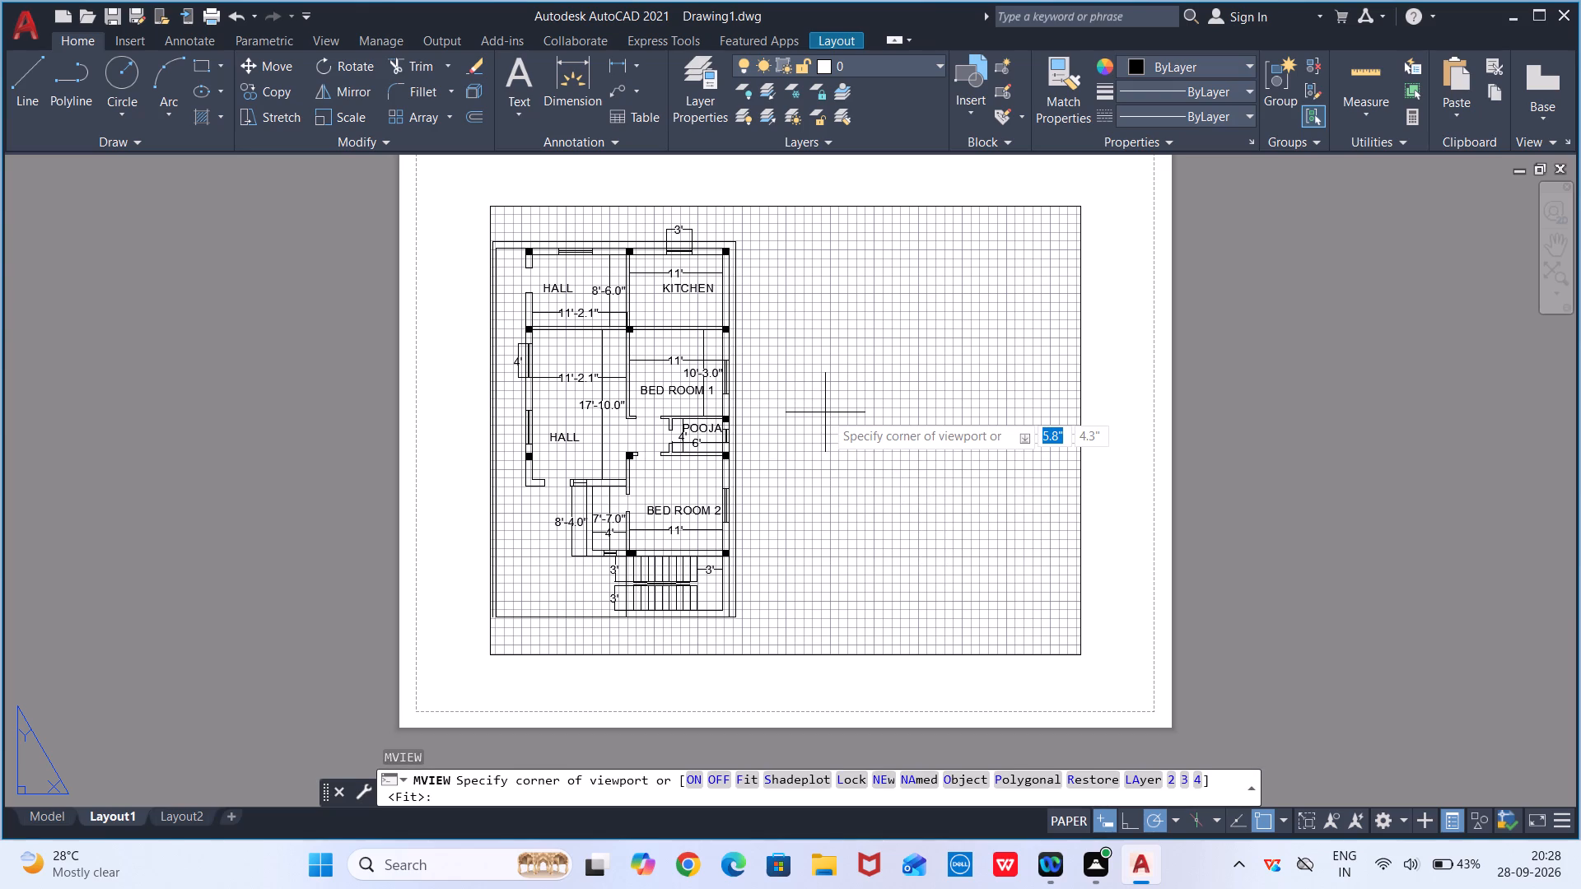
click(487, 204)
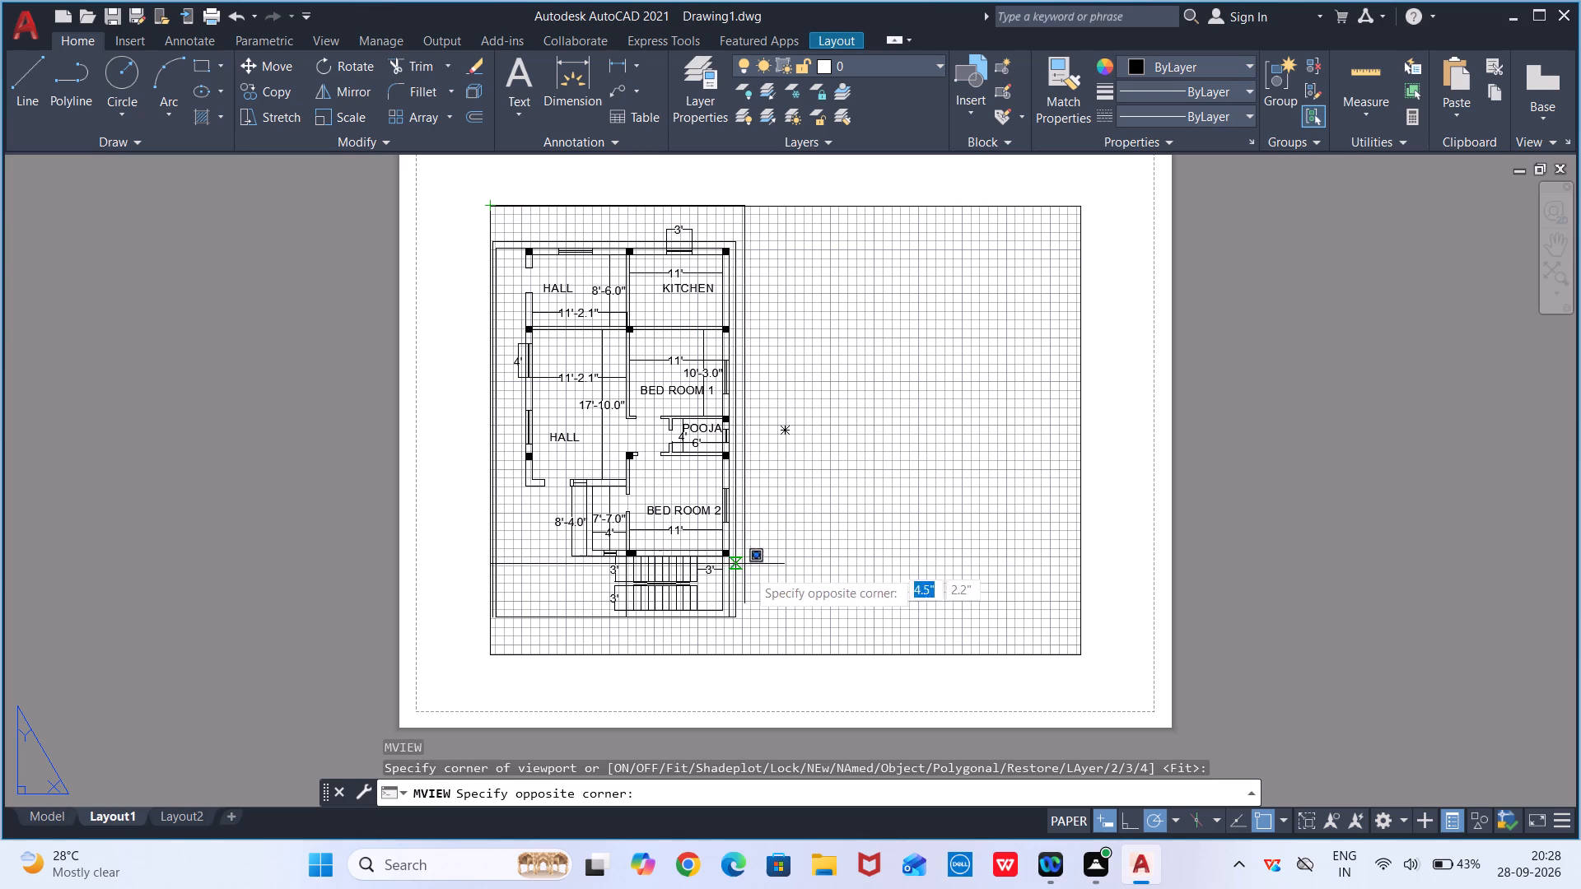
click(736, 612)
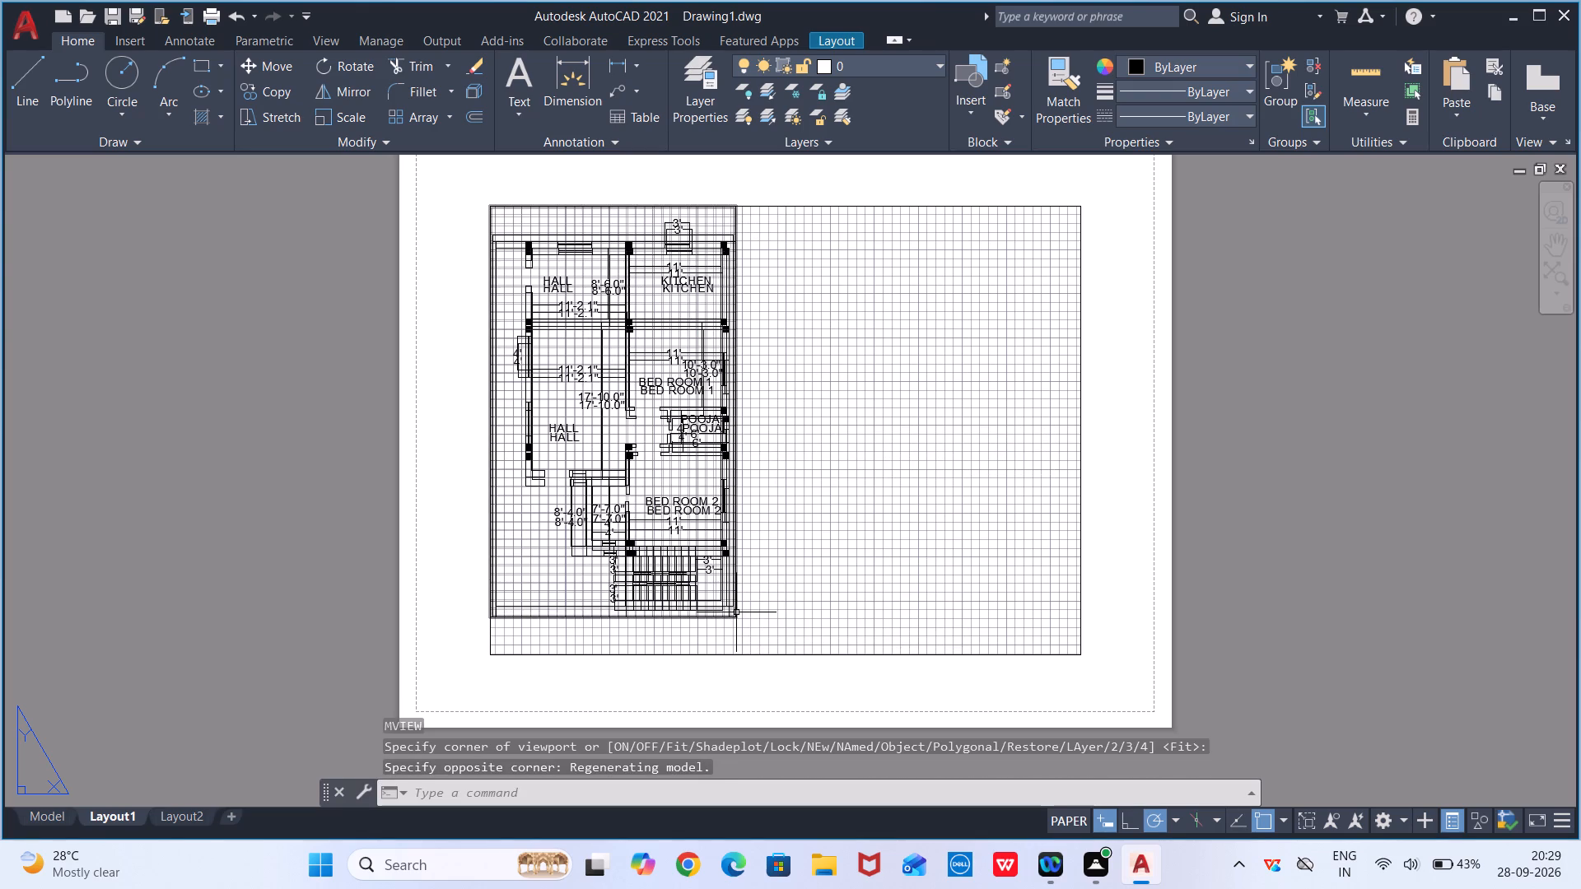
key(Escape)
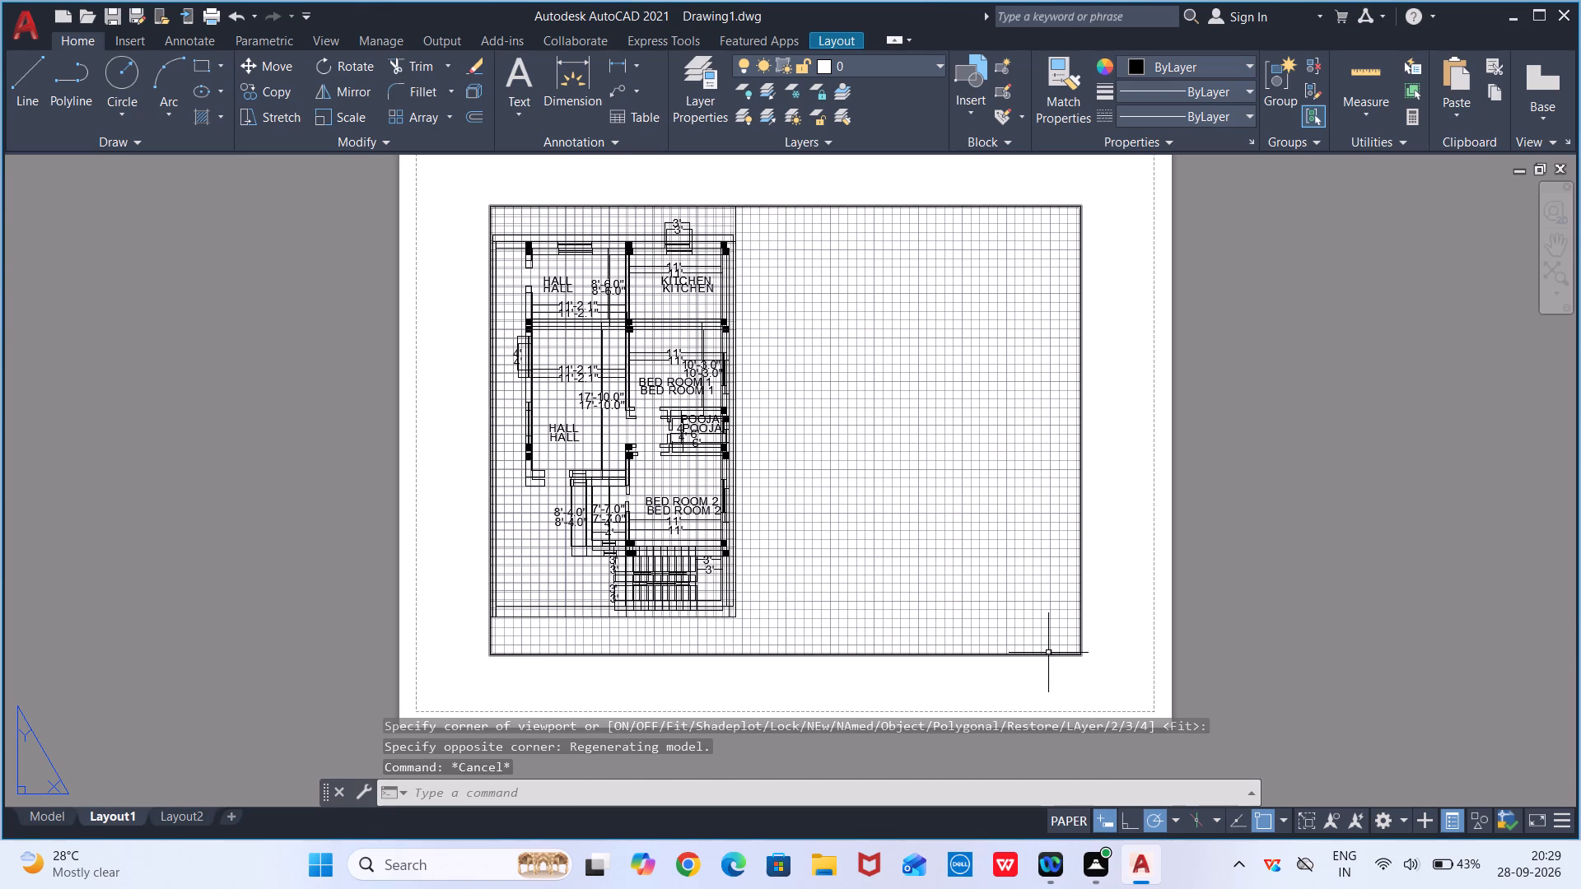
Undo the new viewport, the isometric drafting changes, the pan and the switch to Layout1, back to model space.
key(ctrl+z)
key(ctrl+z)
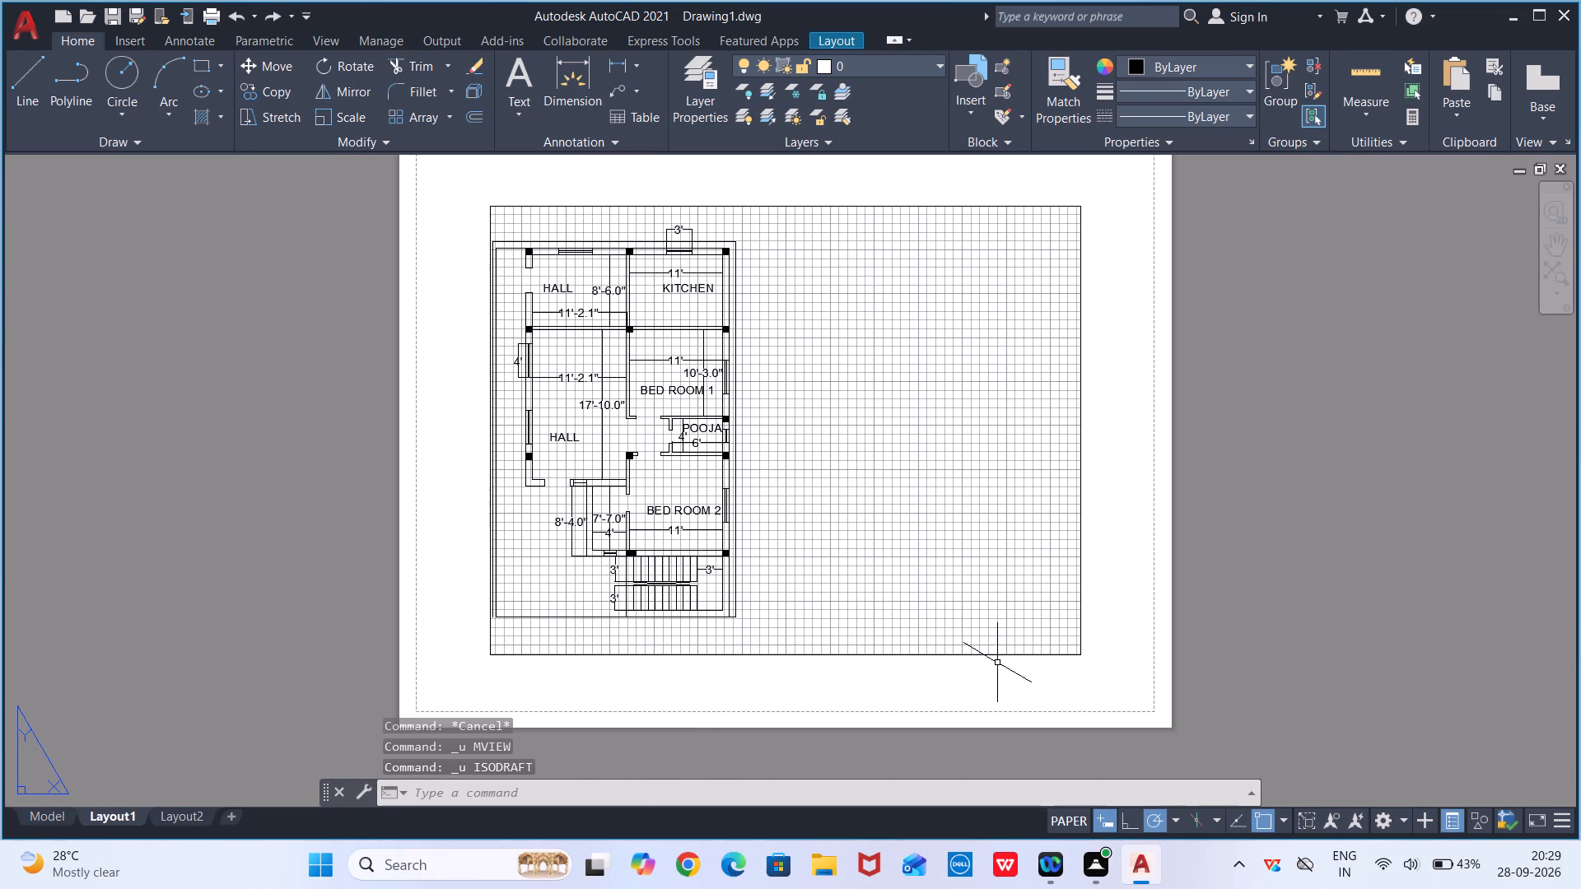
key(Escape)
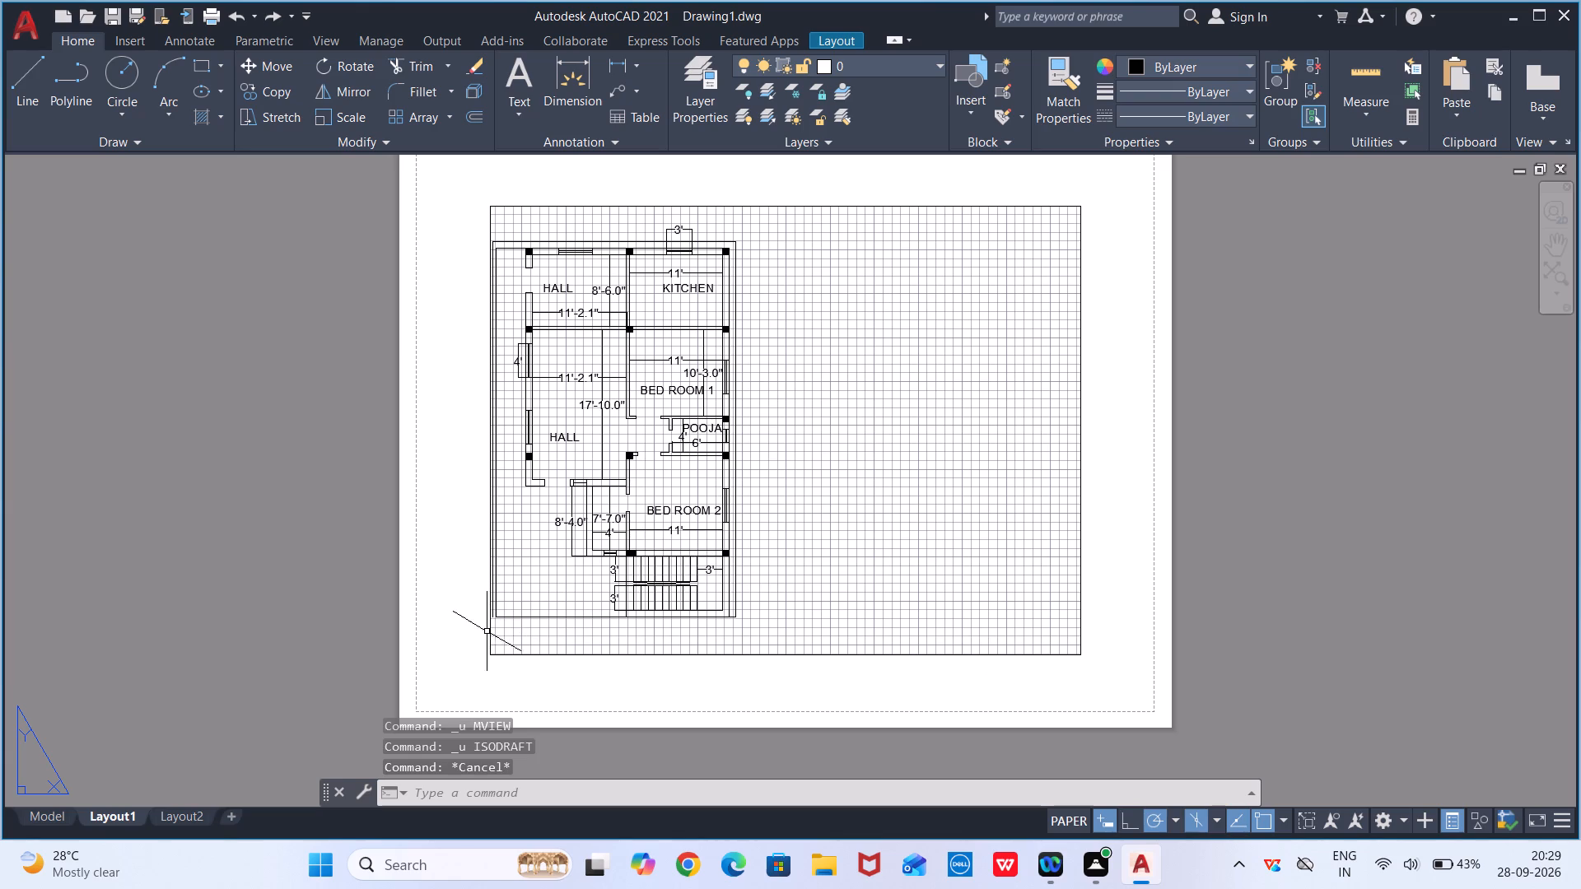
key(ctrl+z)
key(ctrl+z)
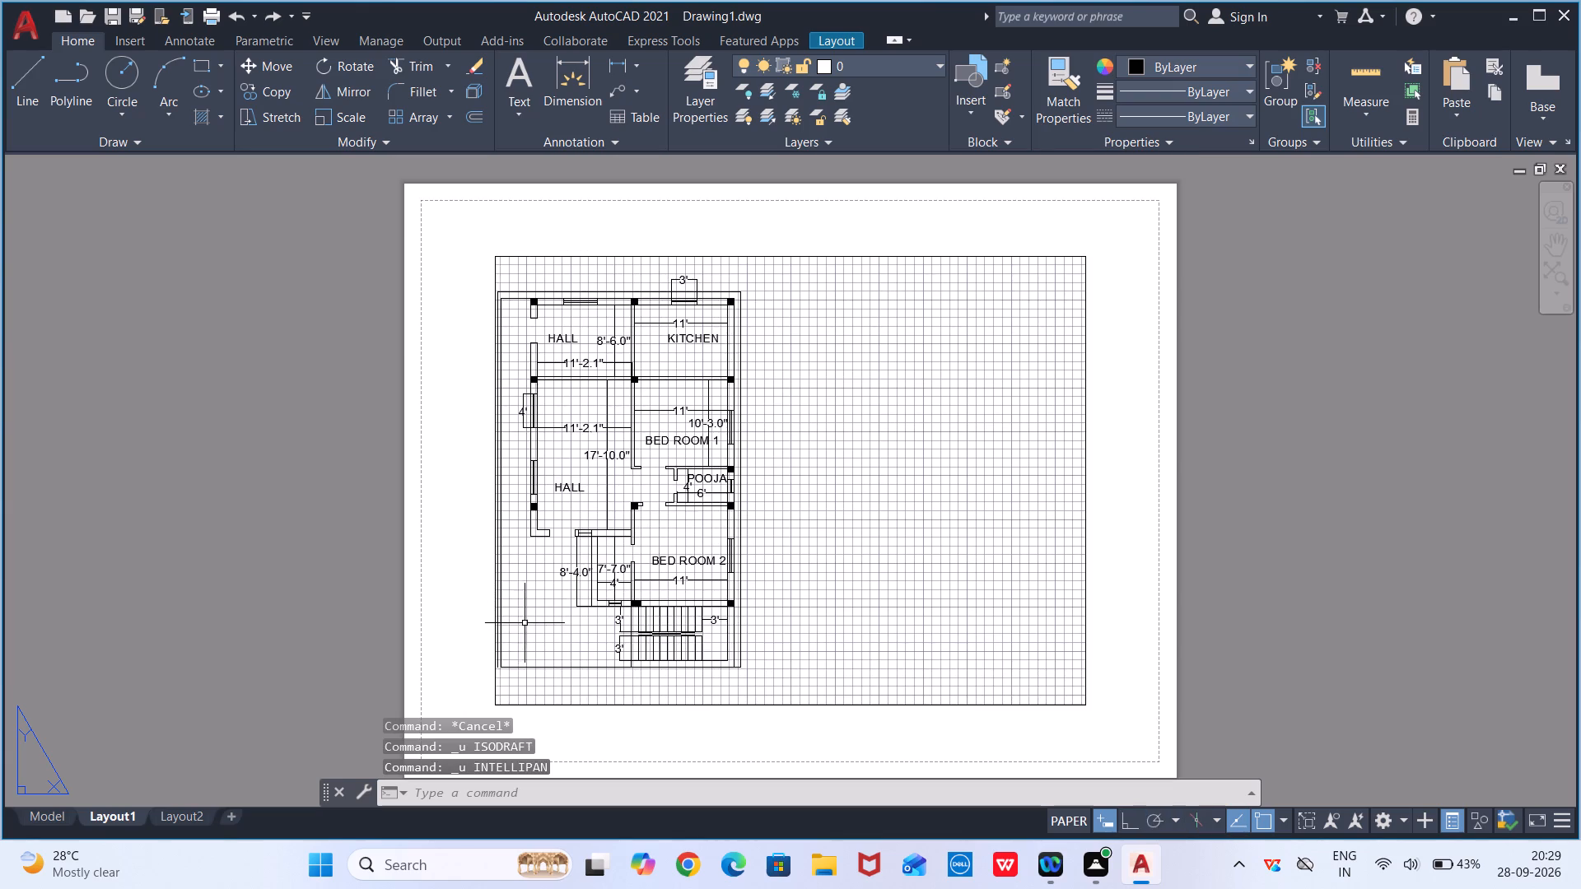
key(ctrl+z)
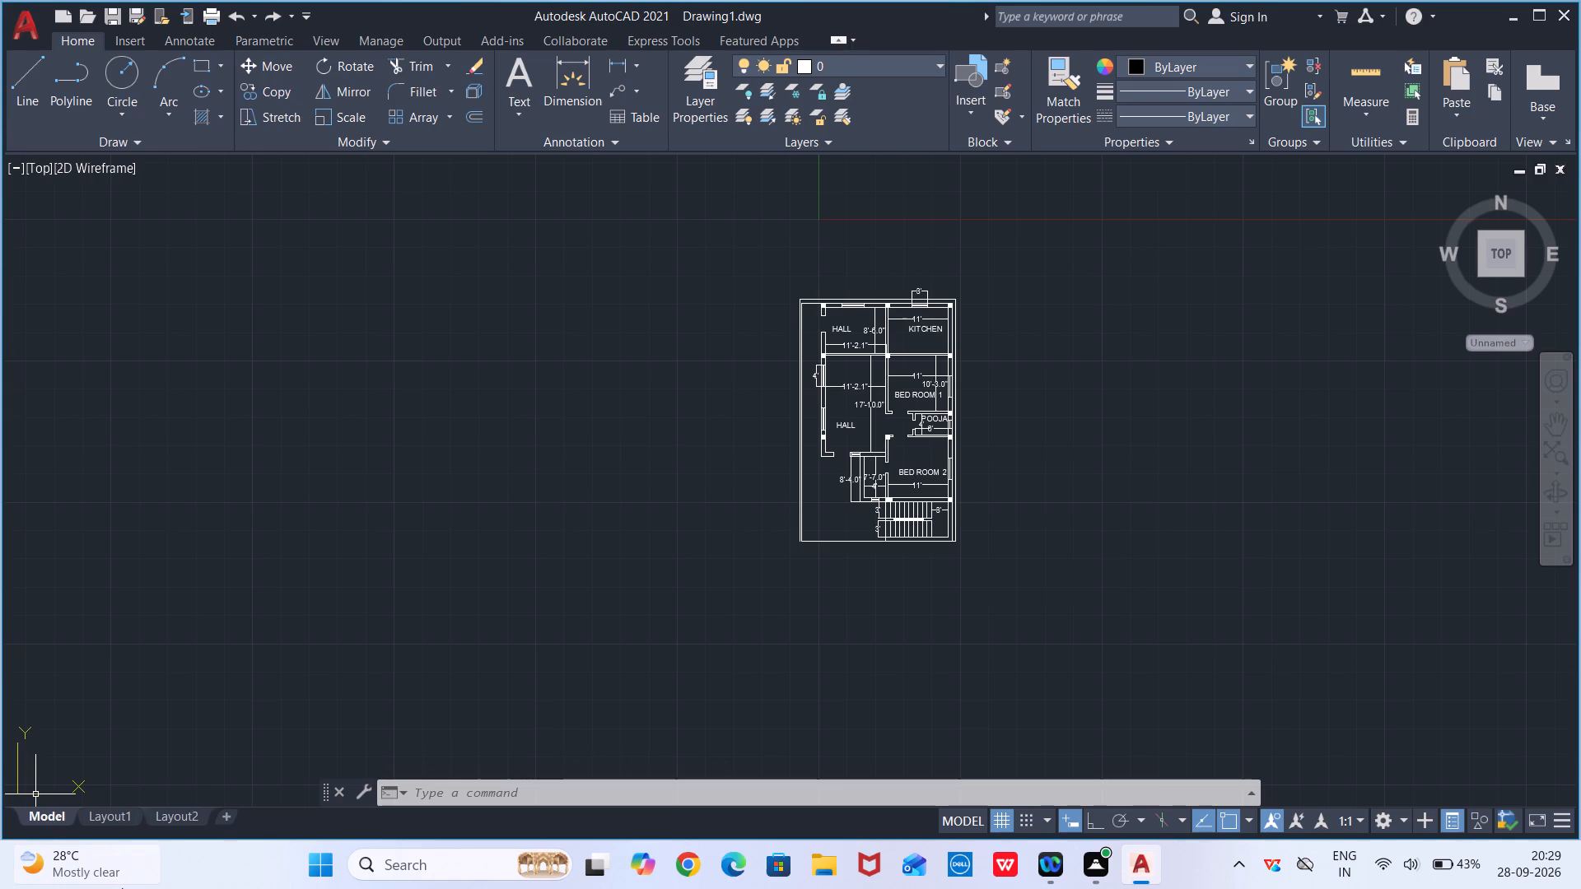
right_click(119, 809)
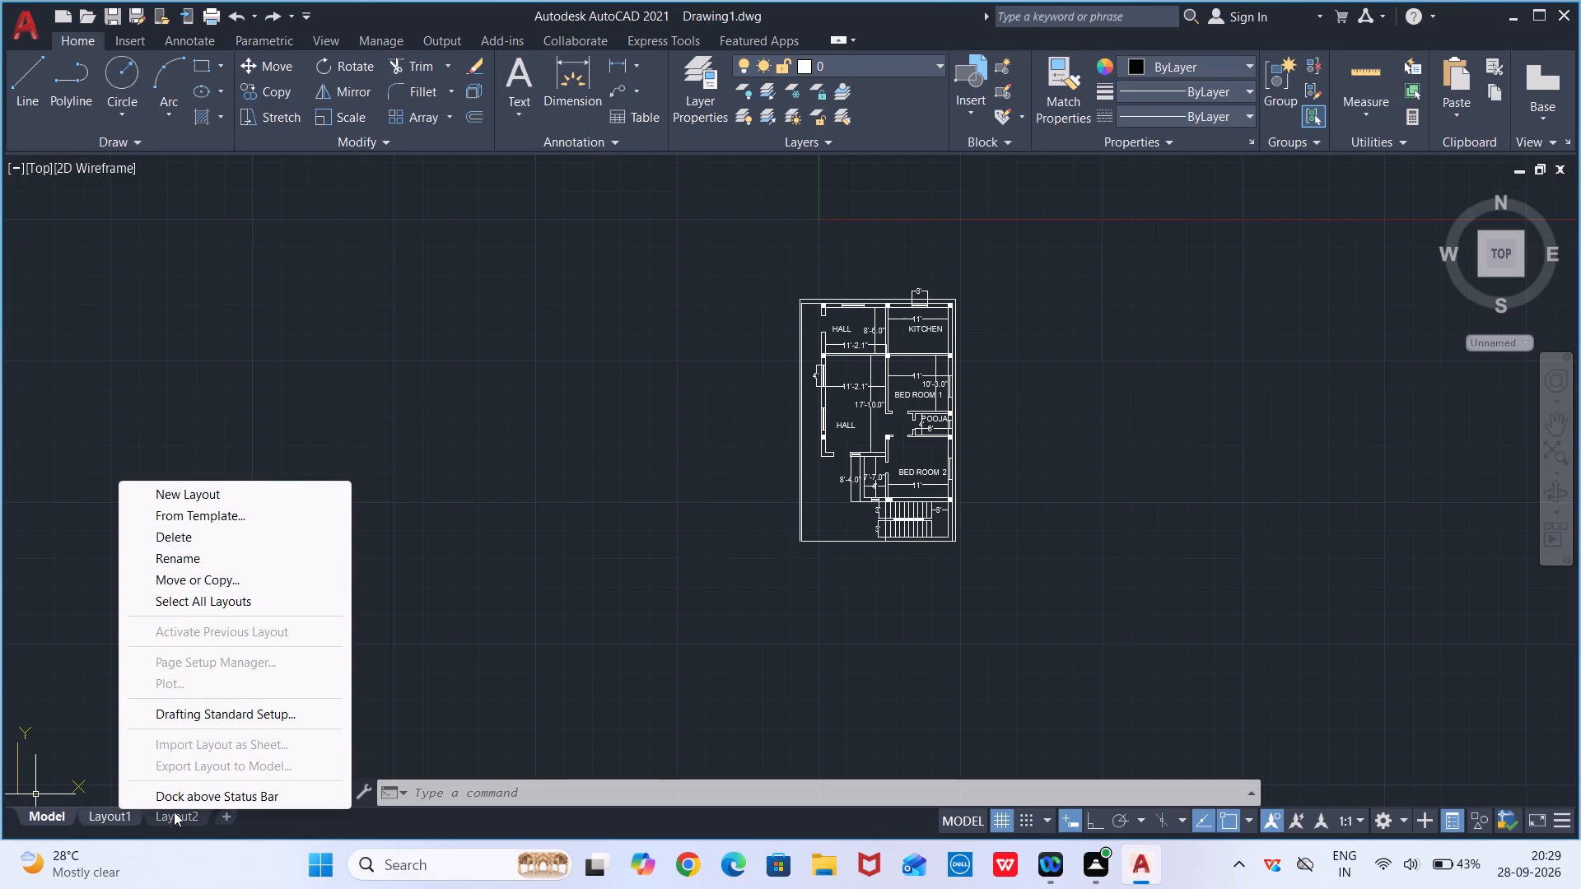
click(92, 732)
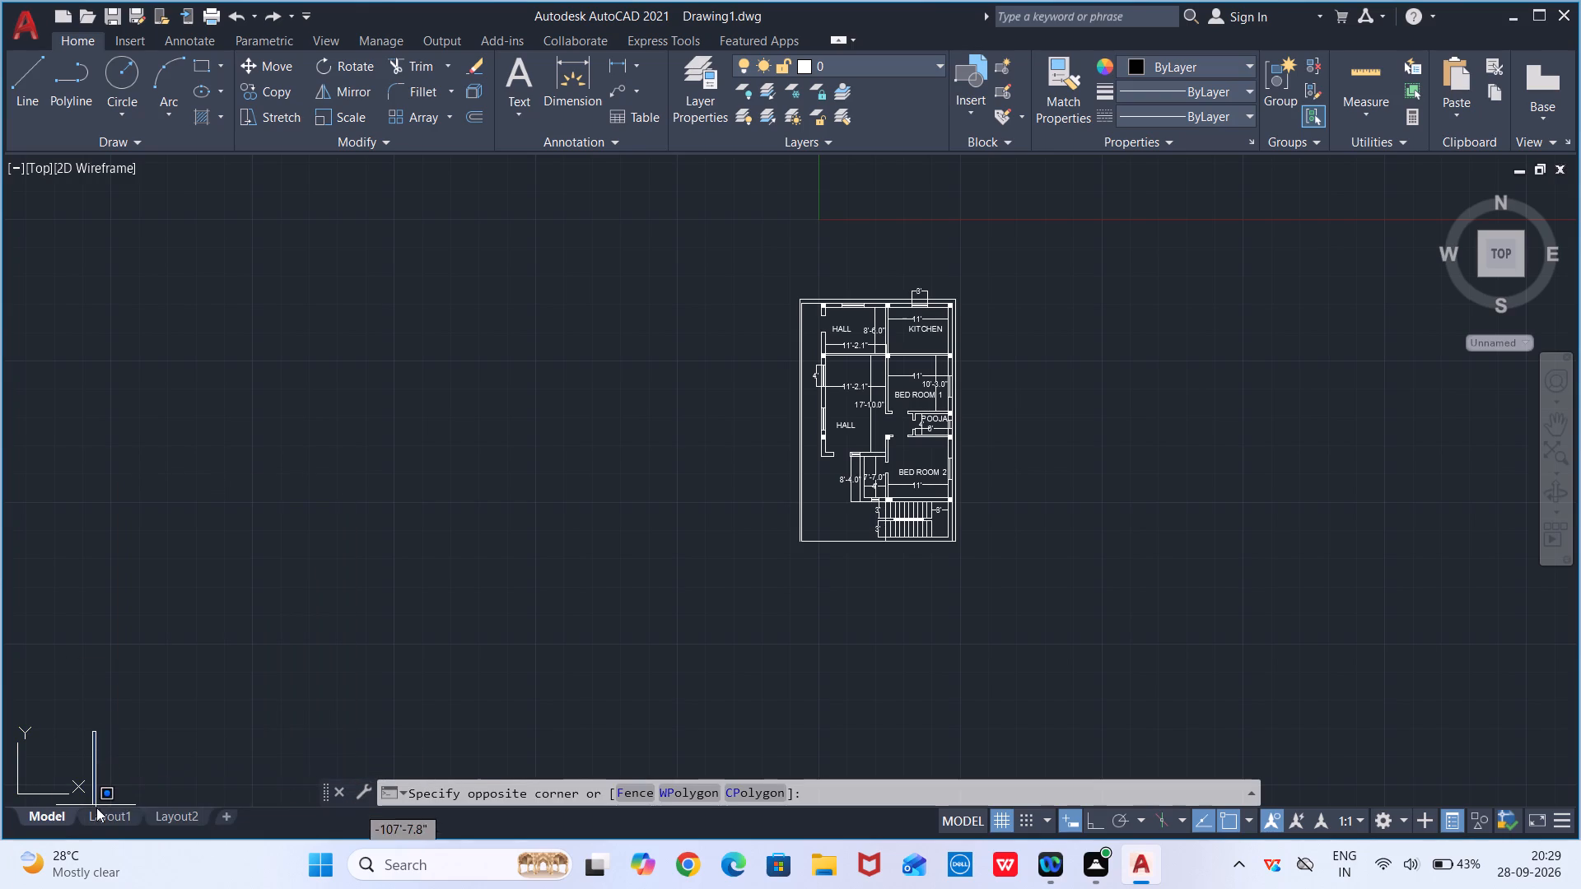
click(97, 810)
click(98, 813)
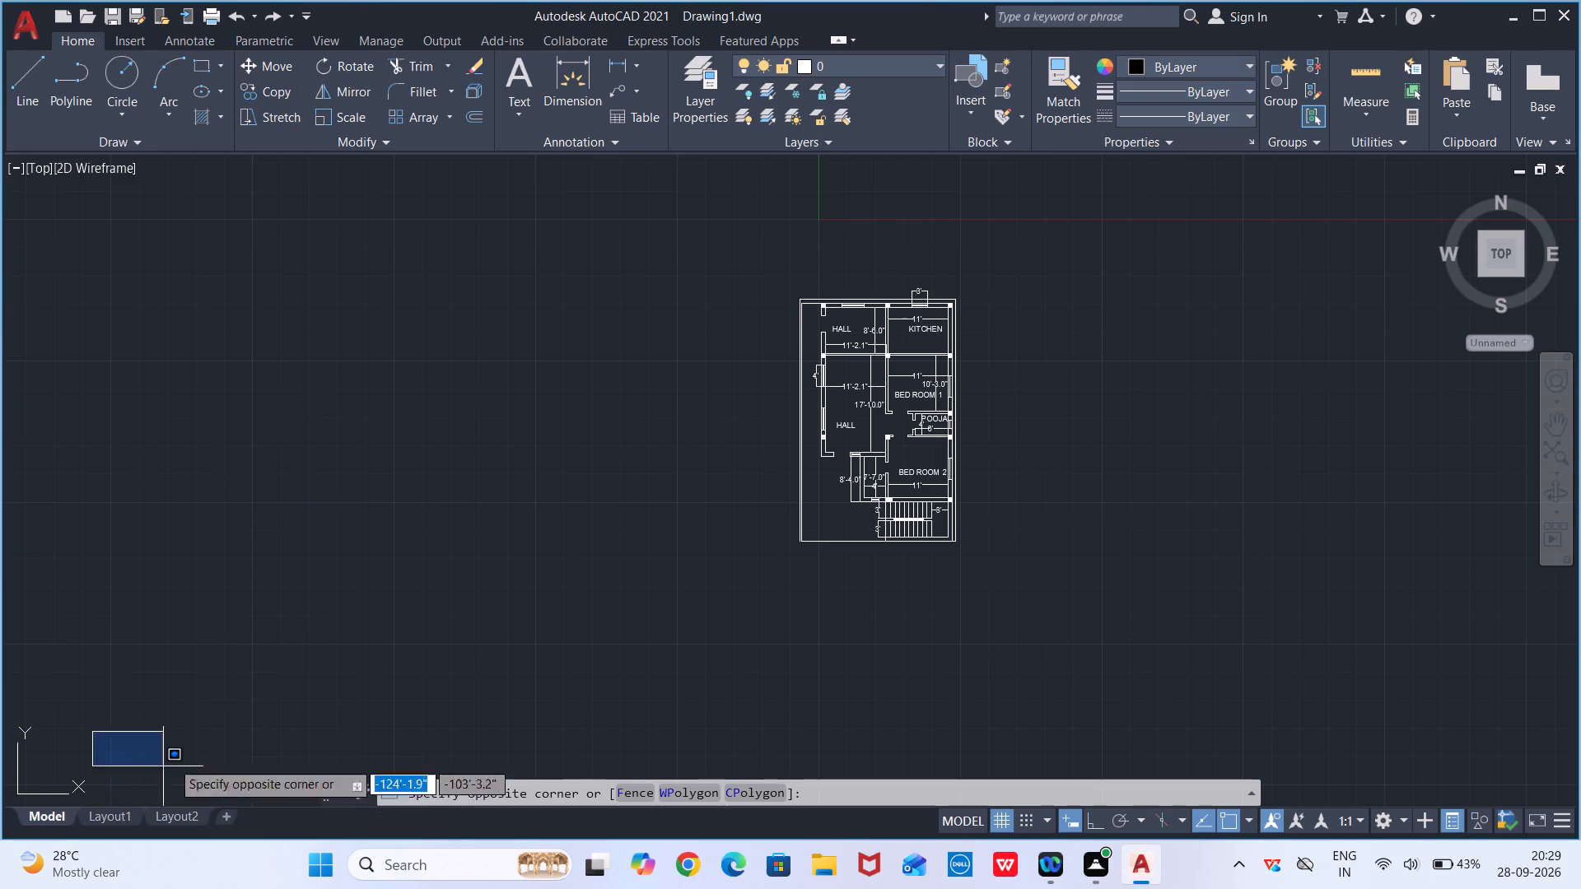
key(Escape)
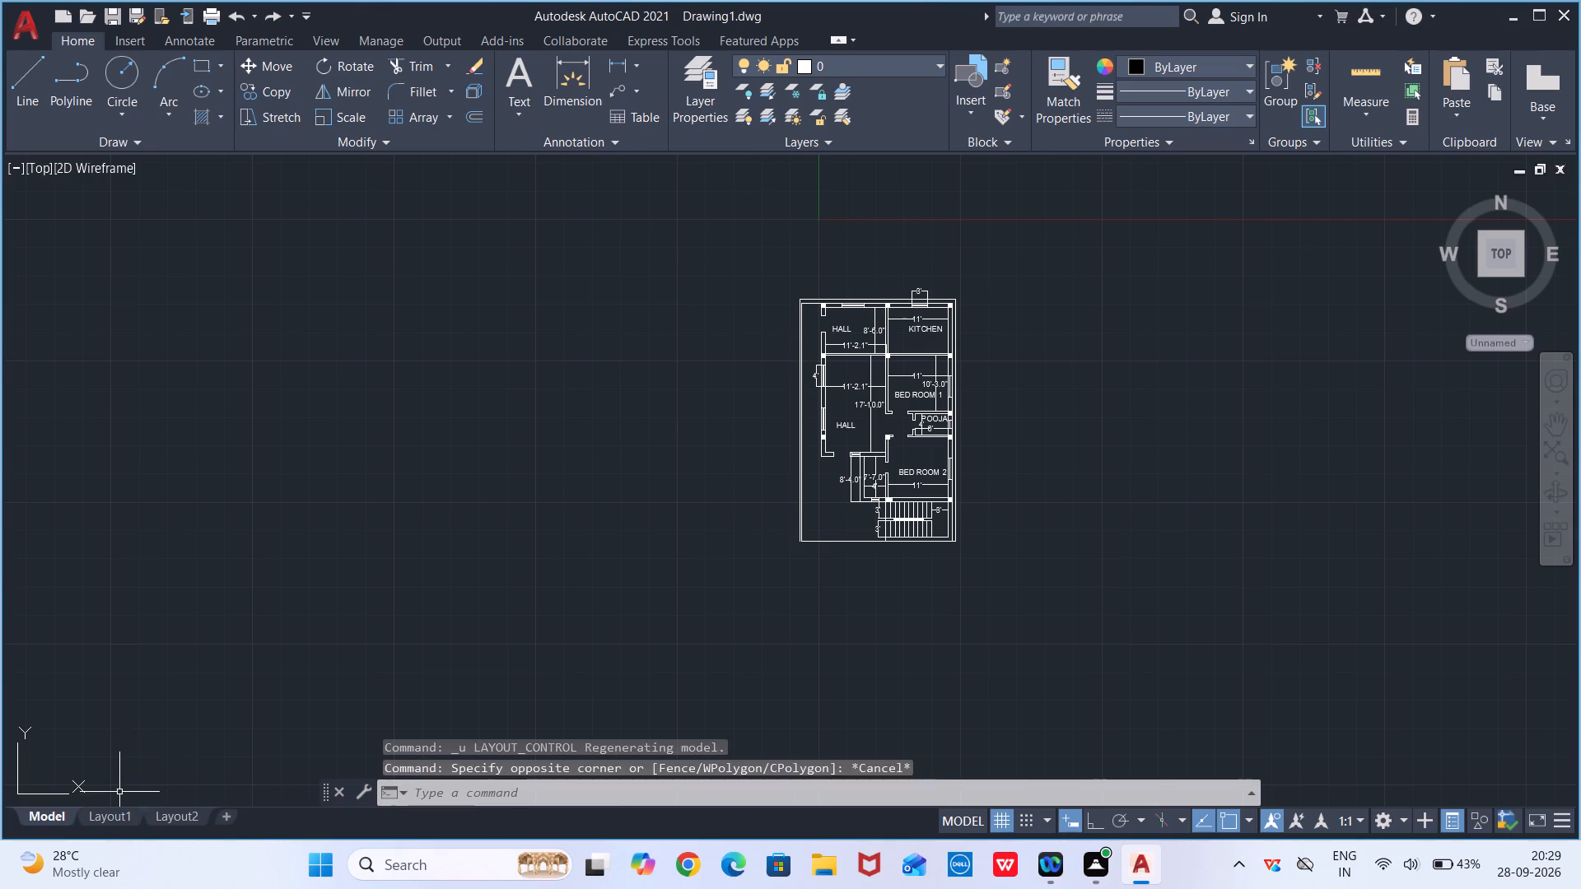
Switch to the Layout1 sheet and open its page setup for modification.
click(114, 819)
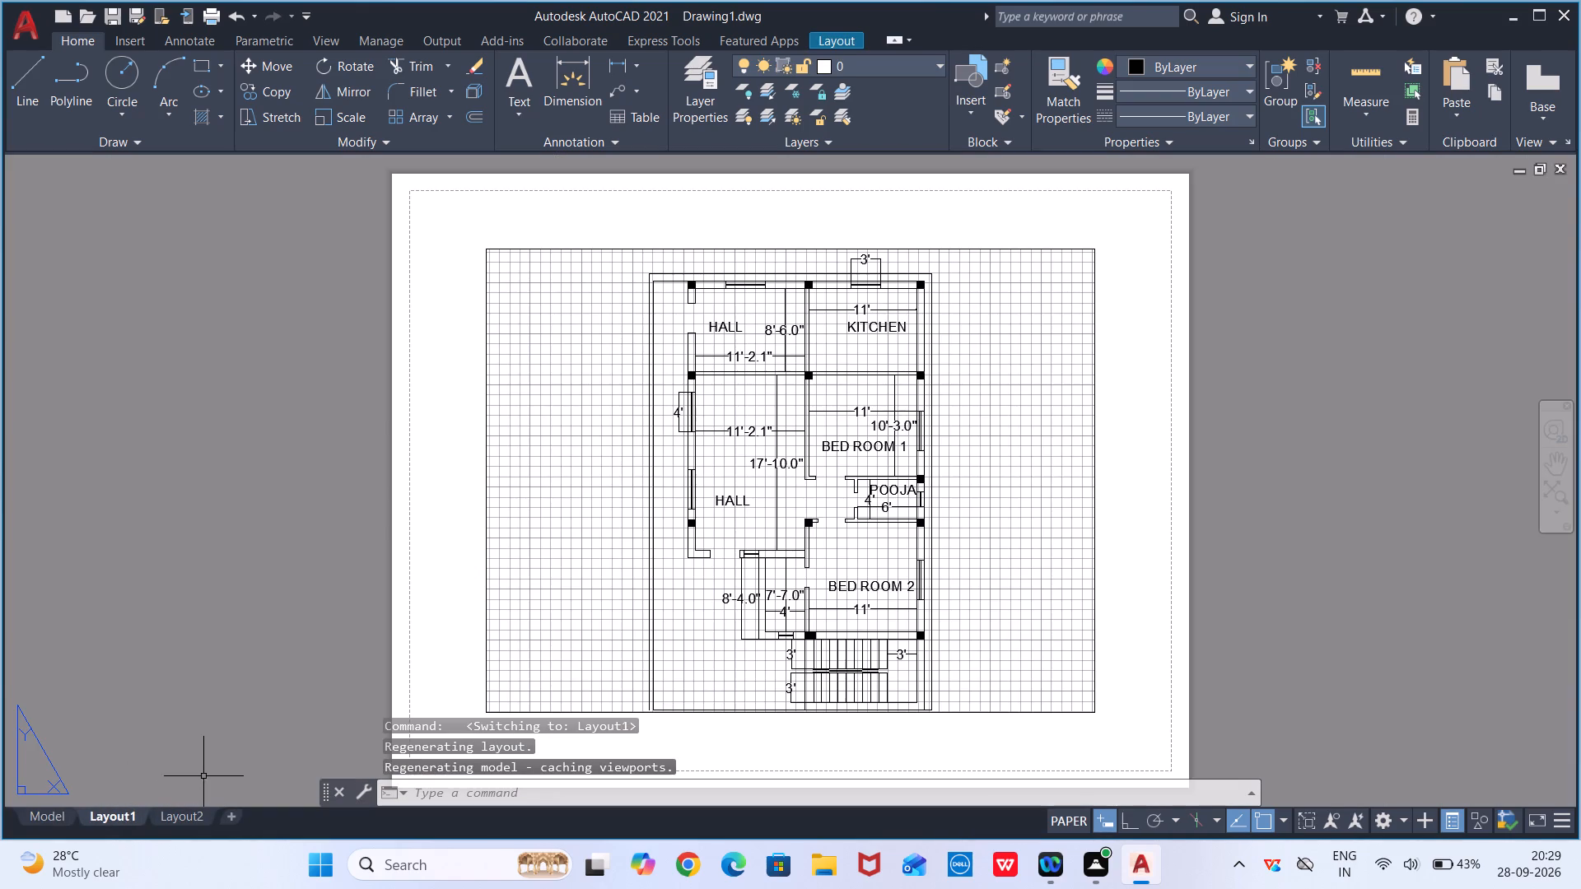
right_click(203, 775)
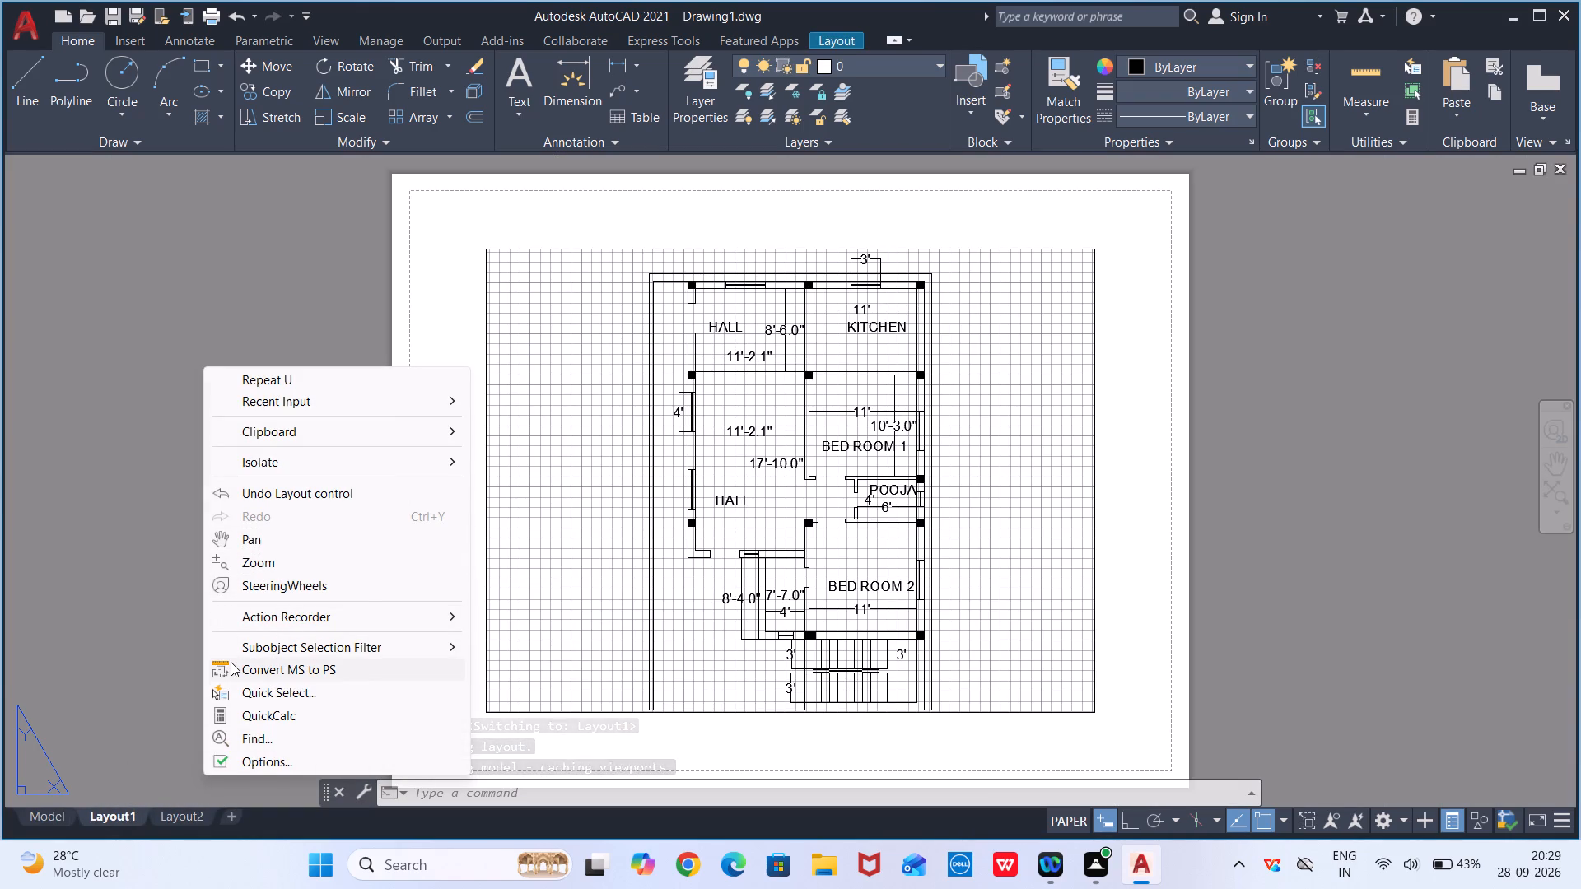
key(Escape)
right_click(132, 816)
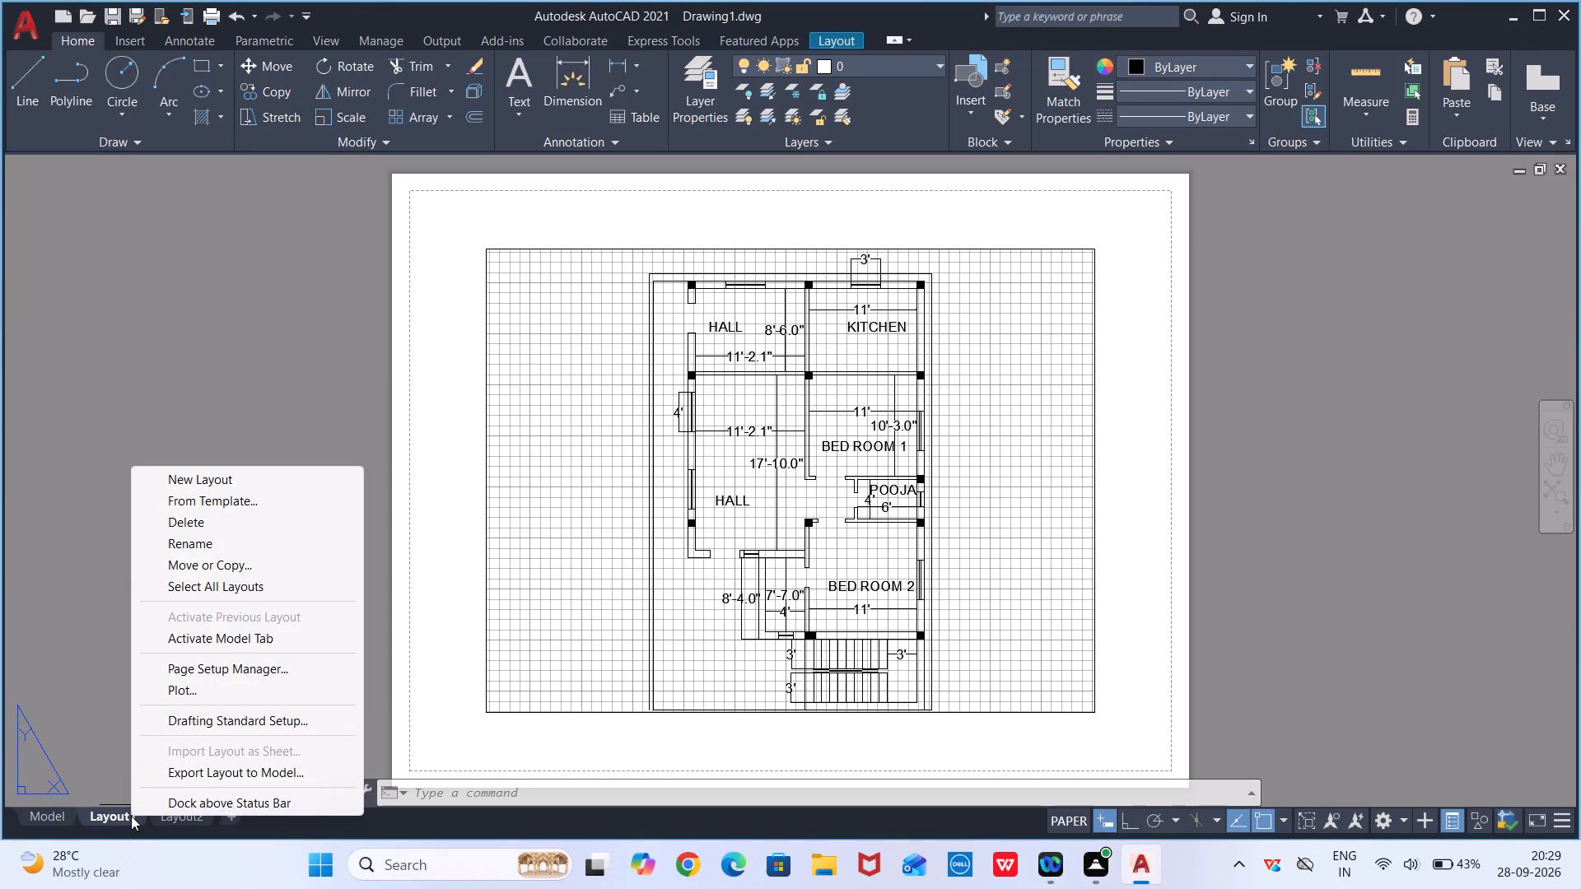
click(201, 666)
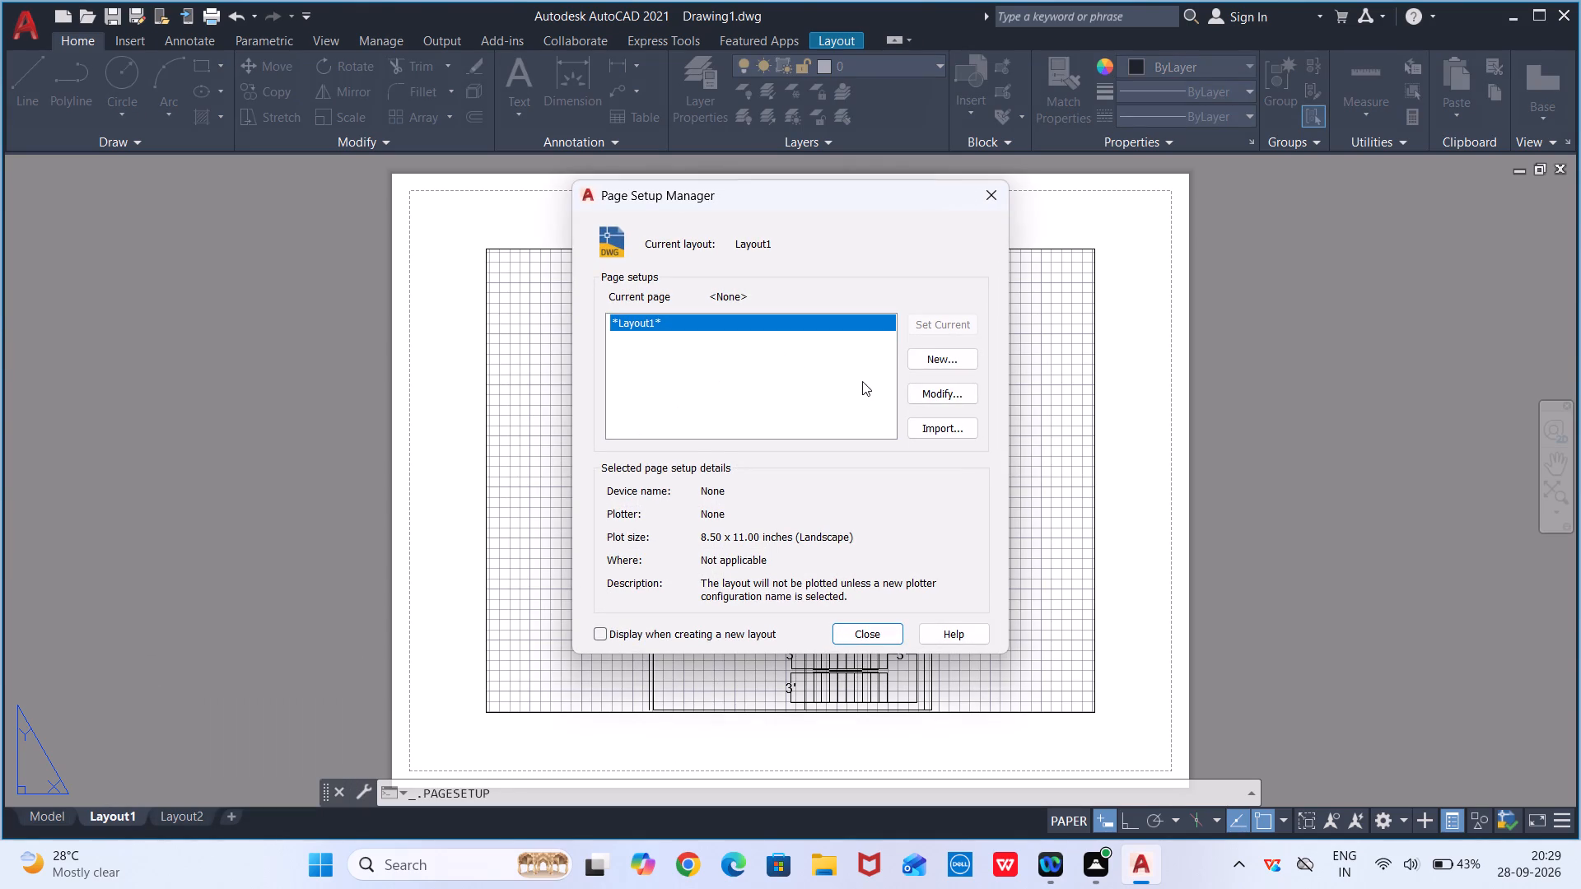
click(865, 328)
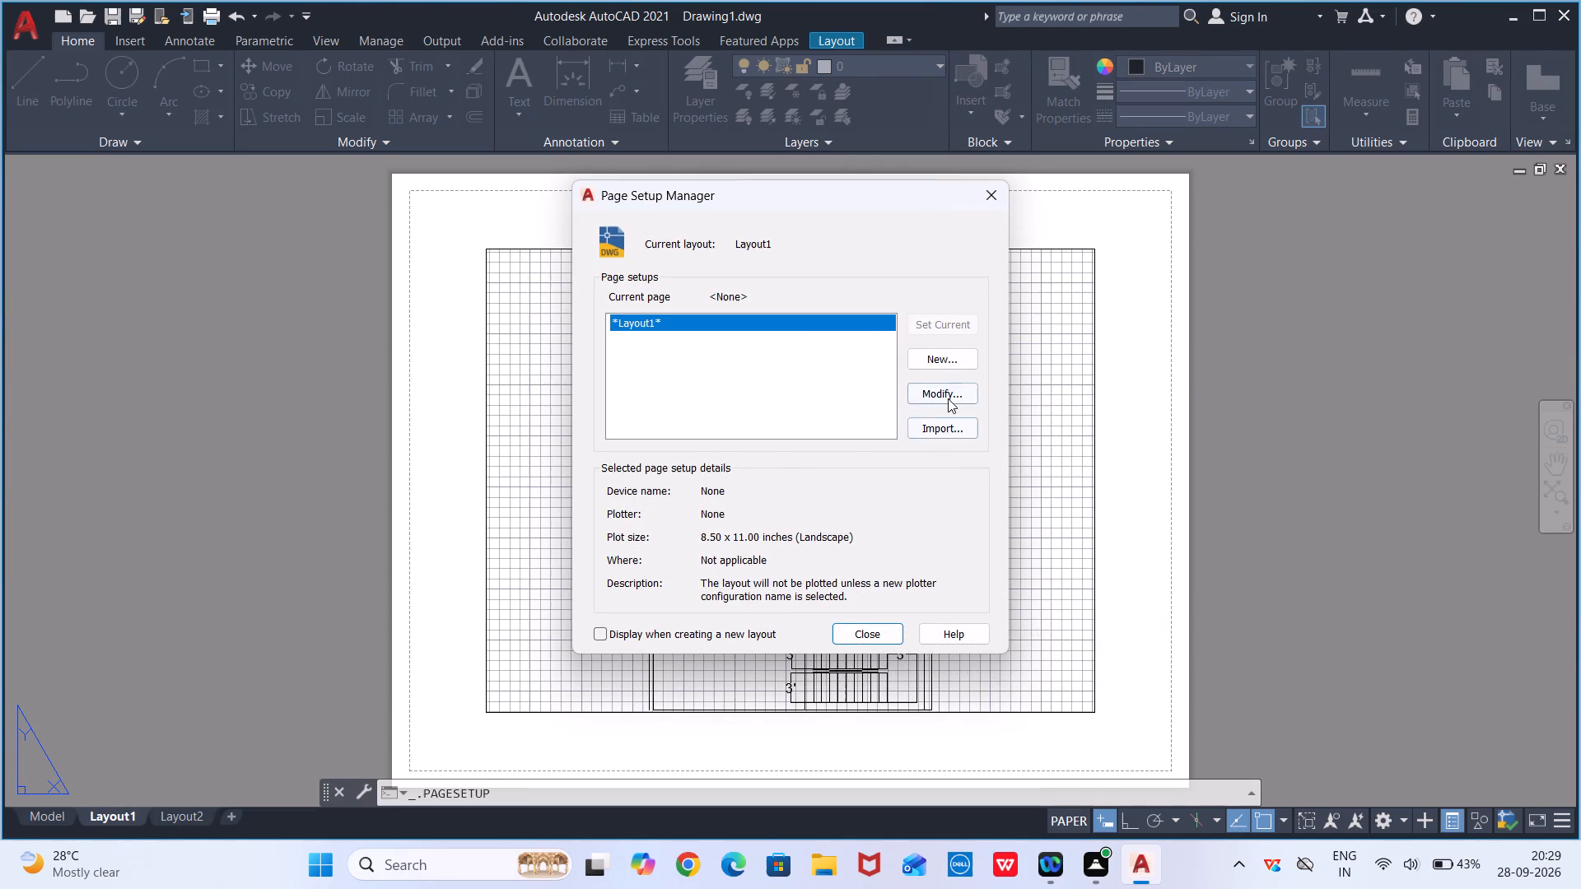
click(948, 398)
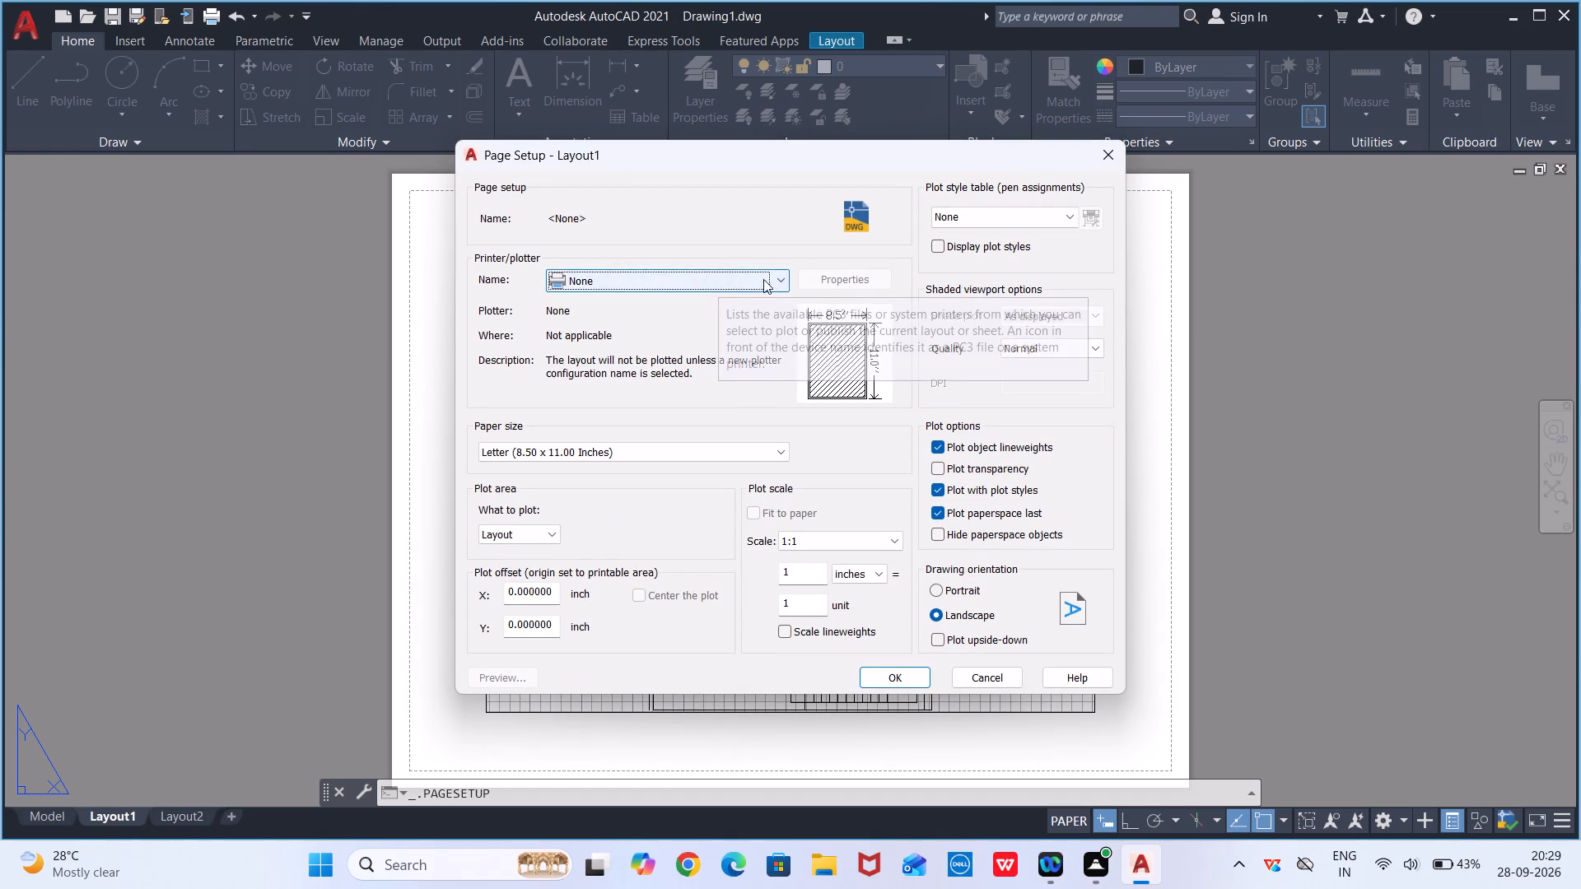
Set the Layout1 page setup's plotter to DWG To PDF.pc3 and try to enable Fit to paper.
click(777, 279)
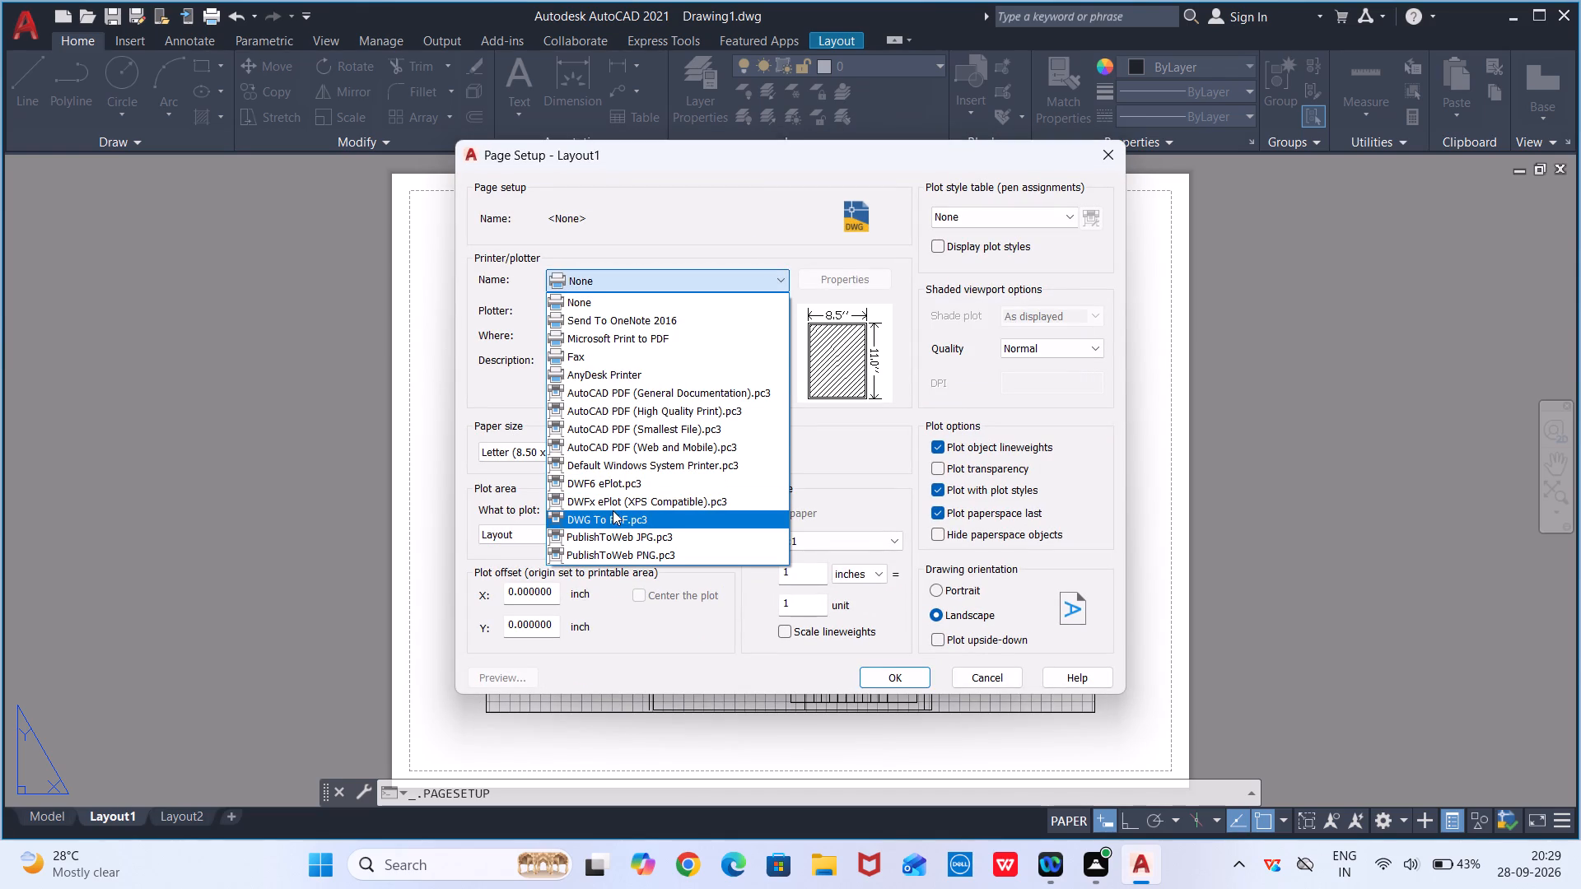
click(613, 516)
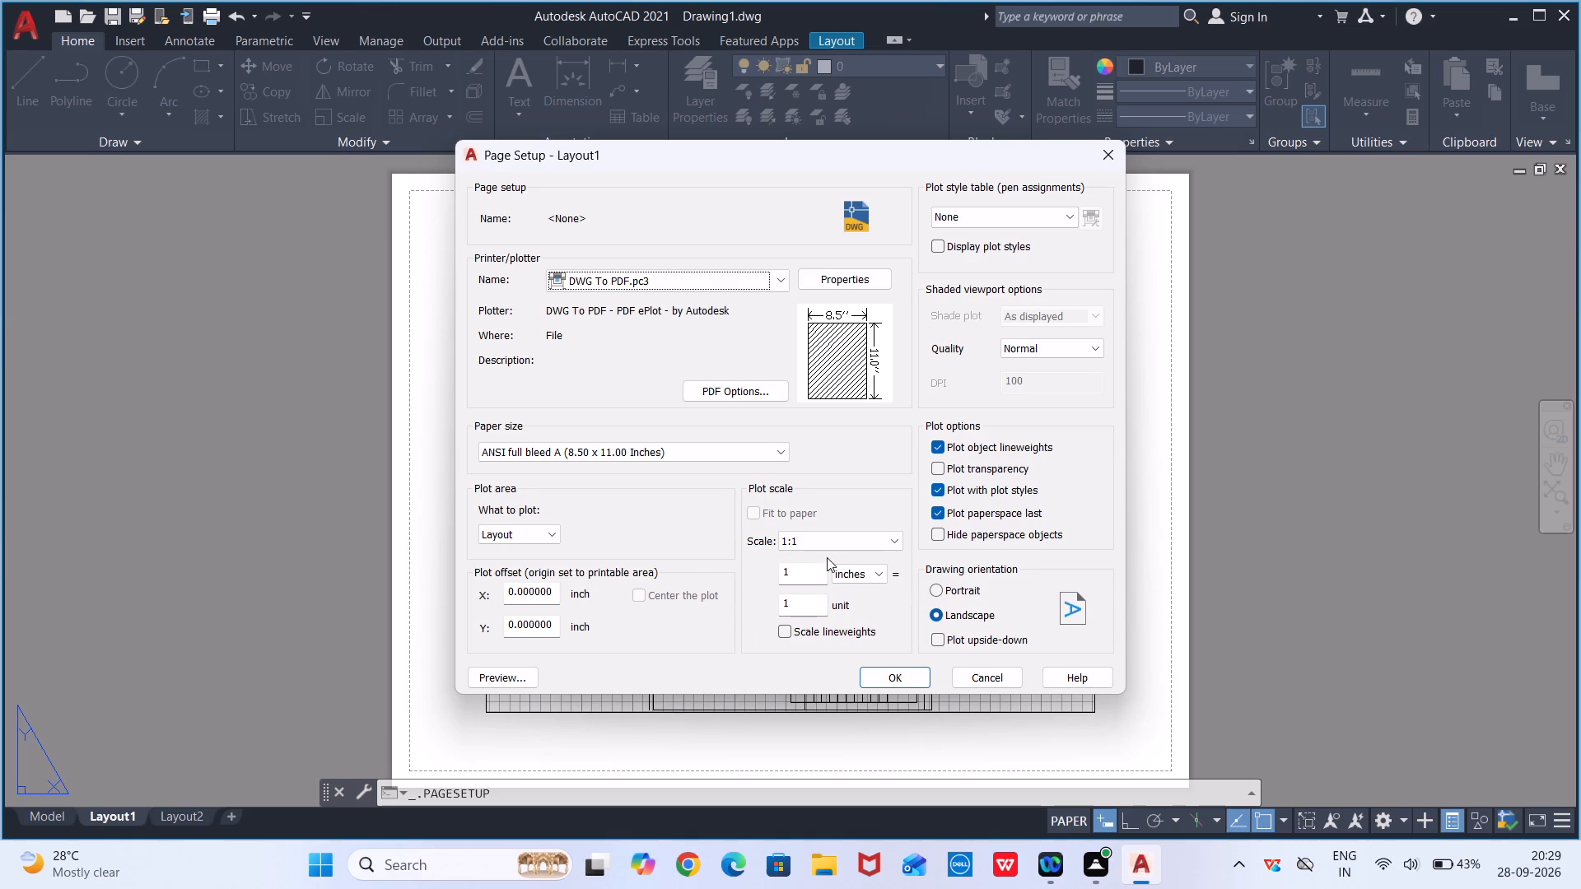
click(752, 512)
Set Layout1's plot style table to monochrome.ctb, enable Plot transparency, and accept the page setup.
click(1065, 218)
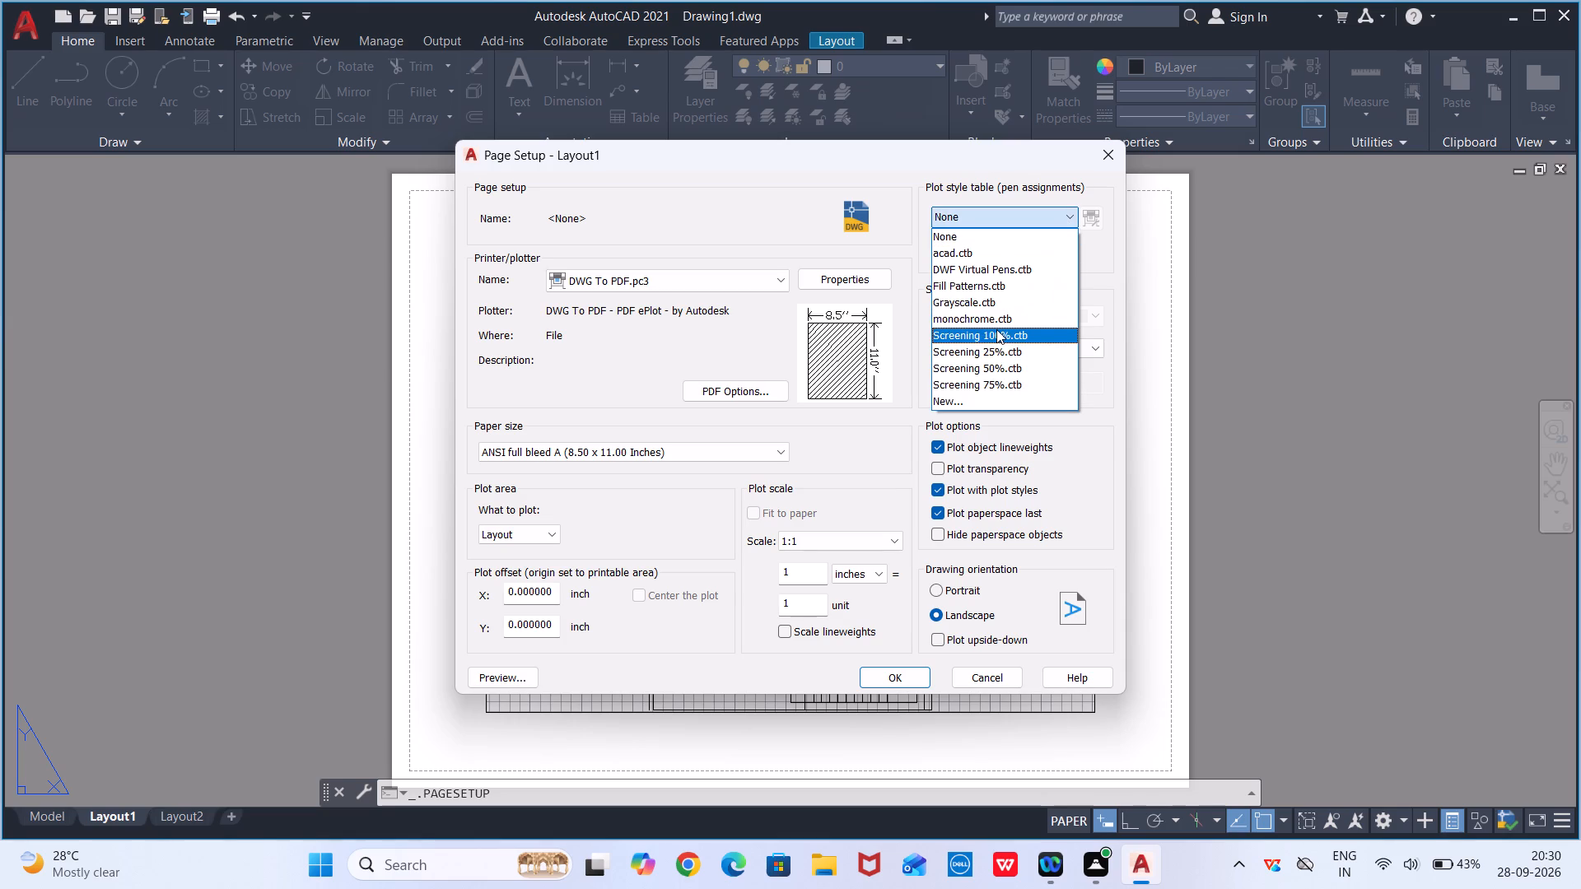
click(996, 320)
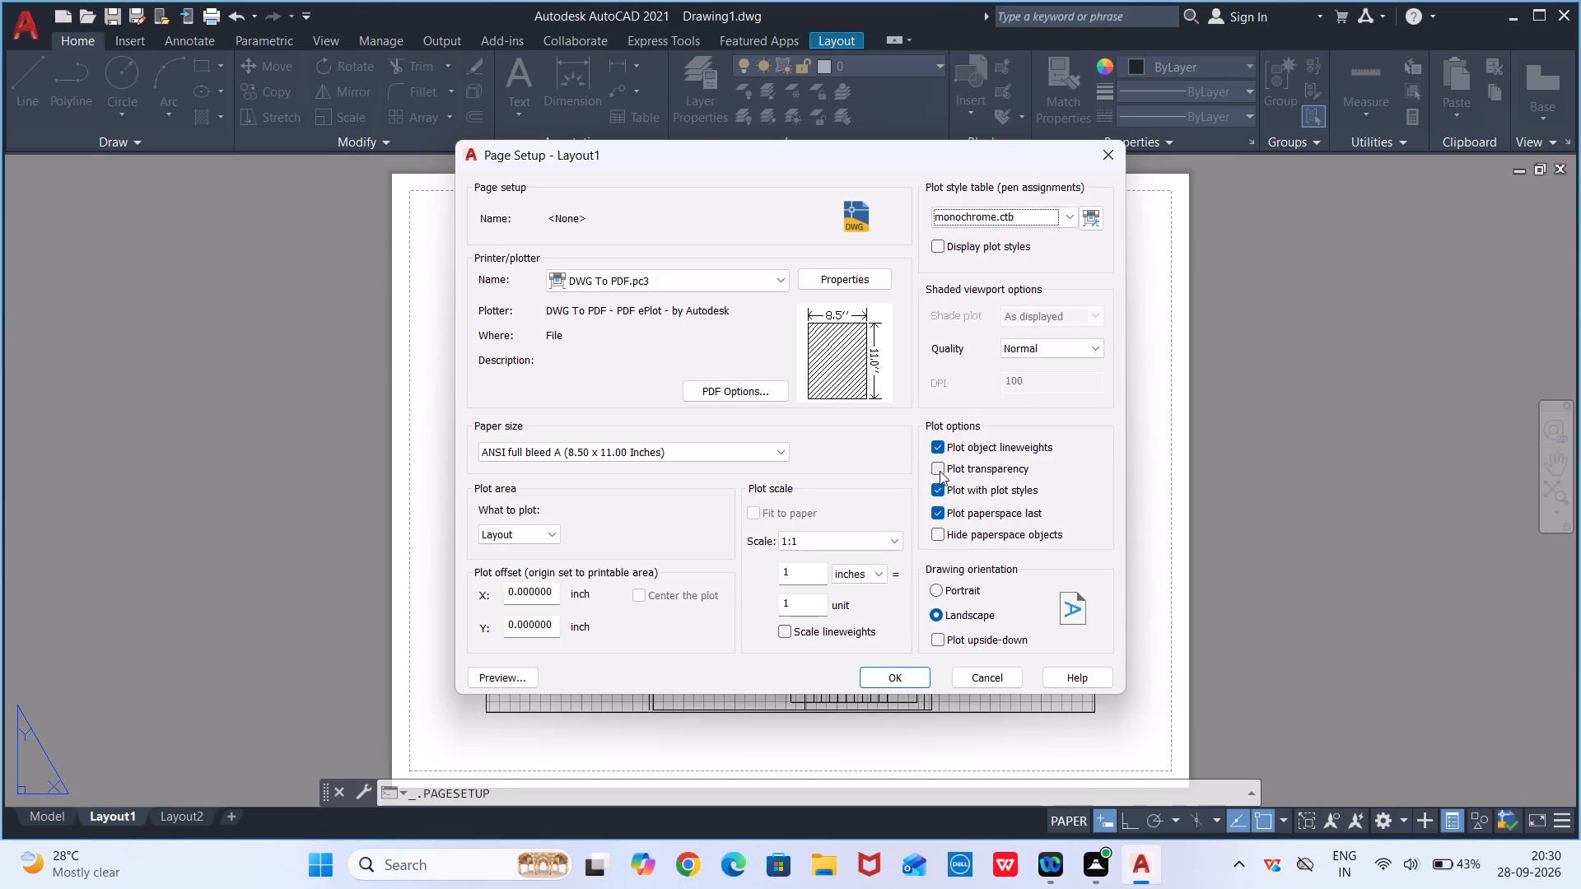
click(940, 471)
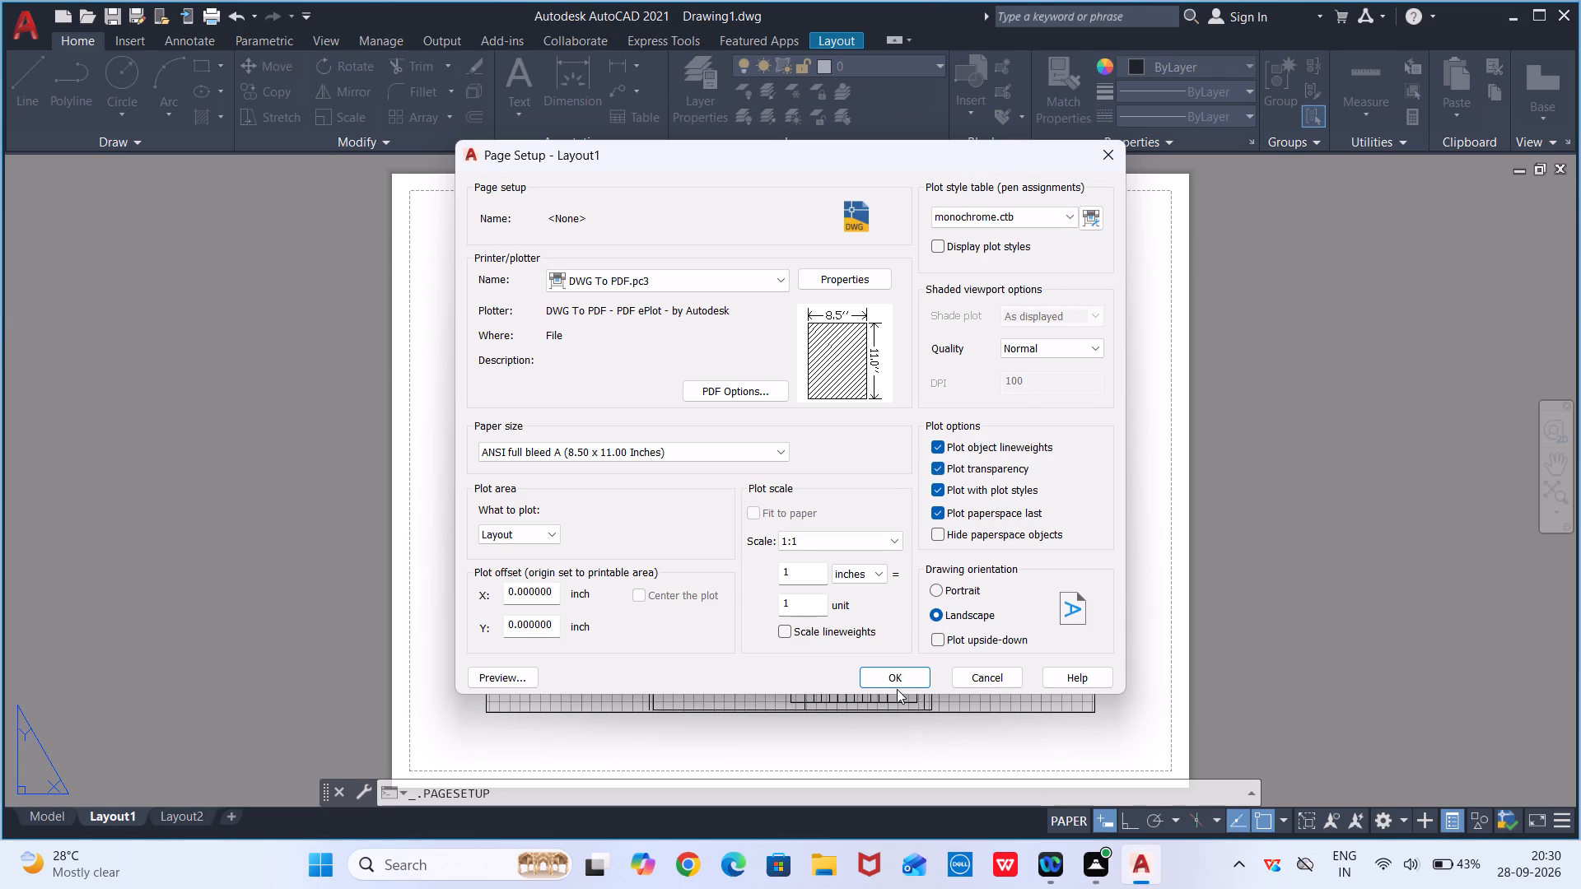
click(897, 687)
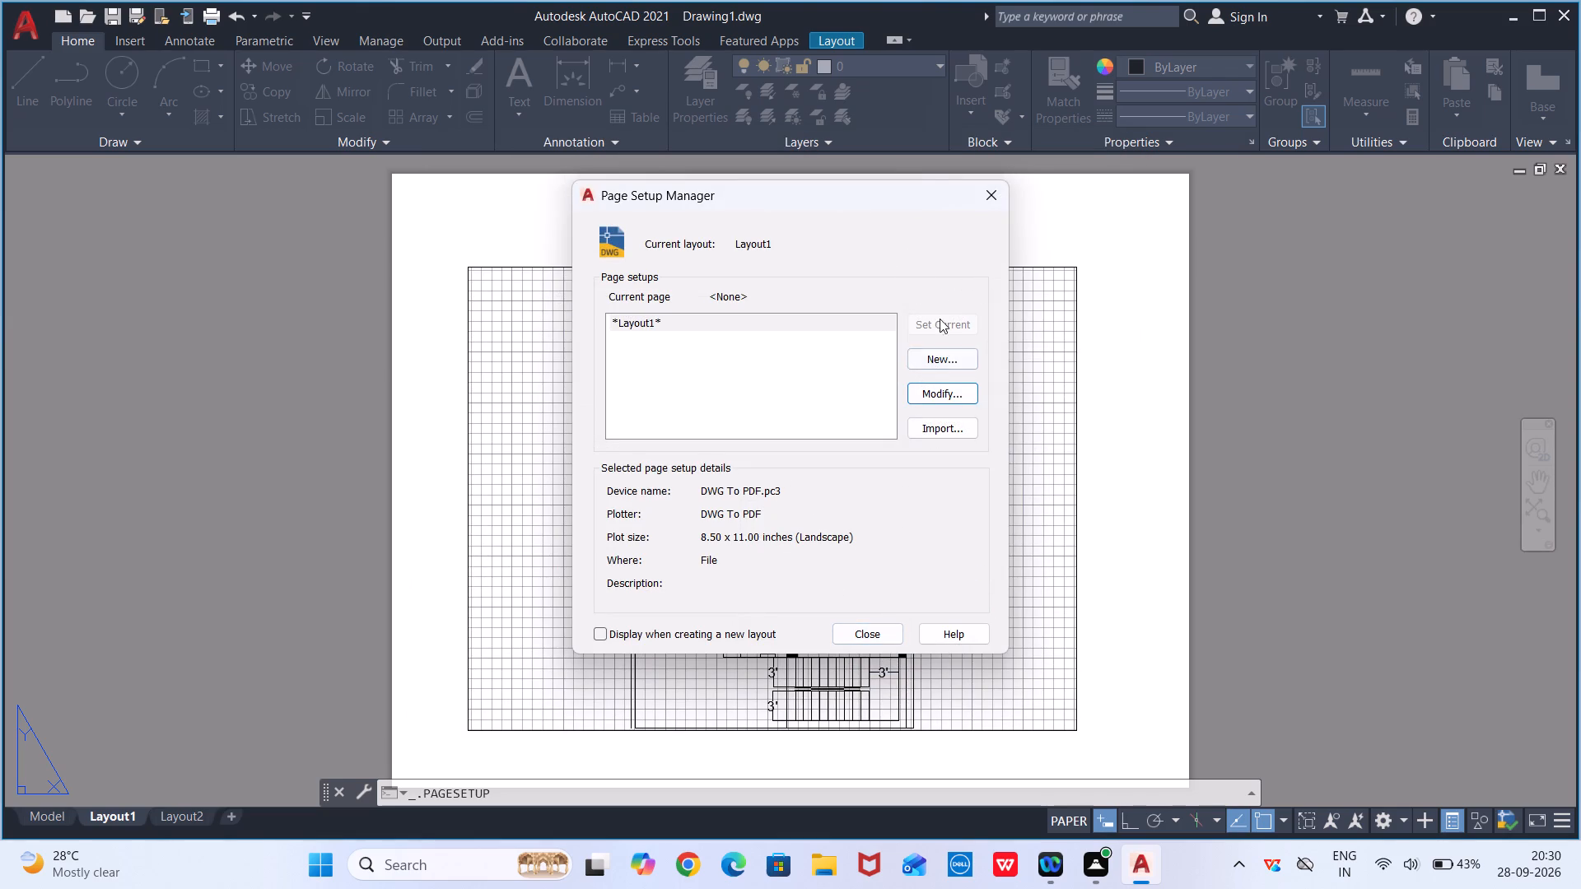
click(938, 322)
click(873, 632)
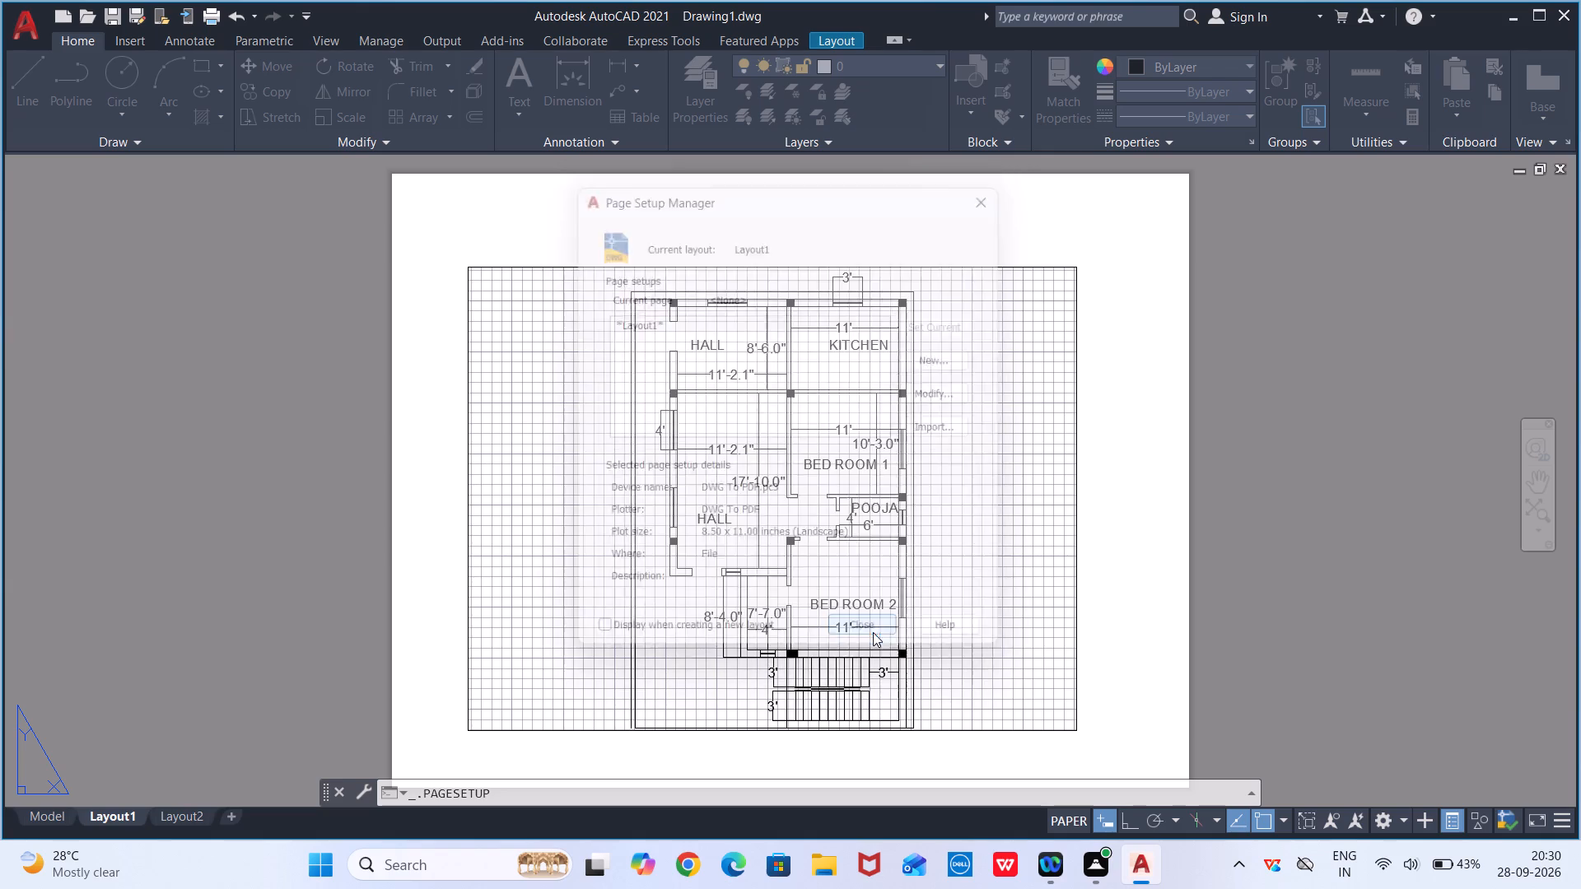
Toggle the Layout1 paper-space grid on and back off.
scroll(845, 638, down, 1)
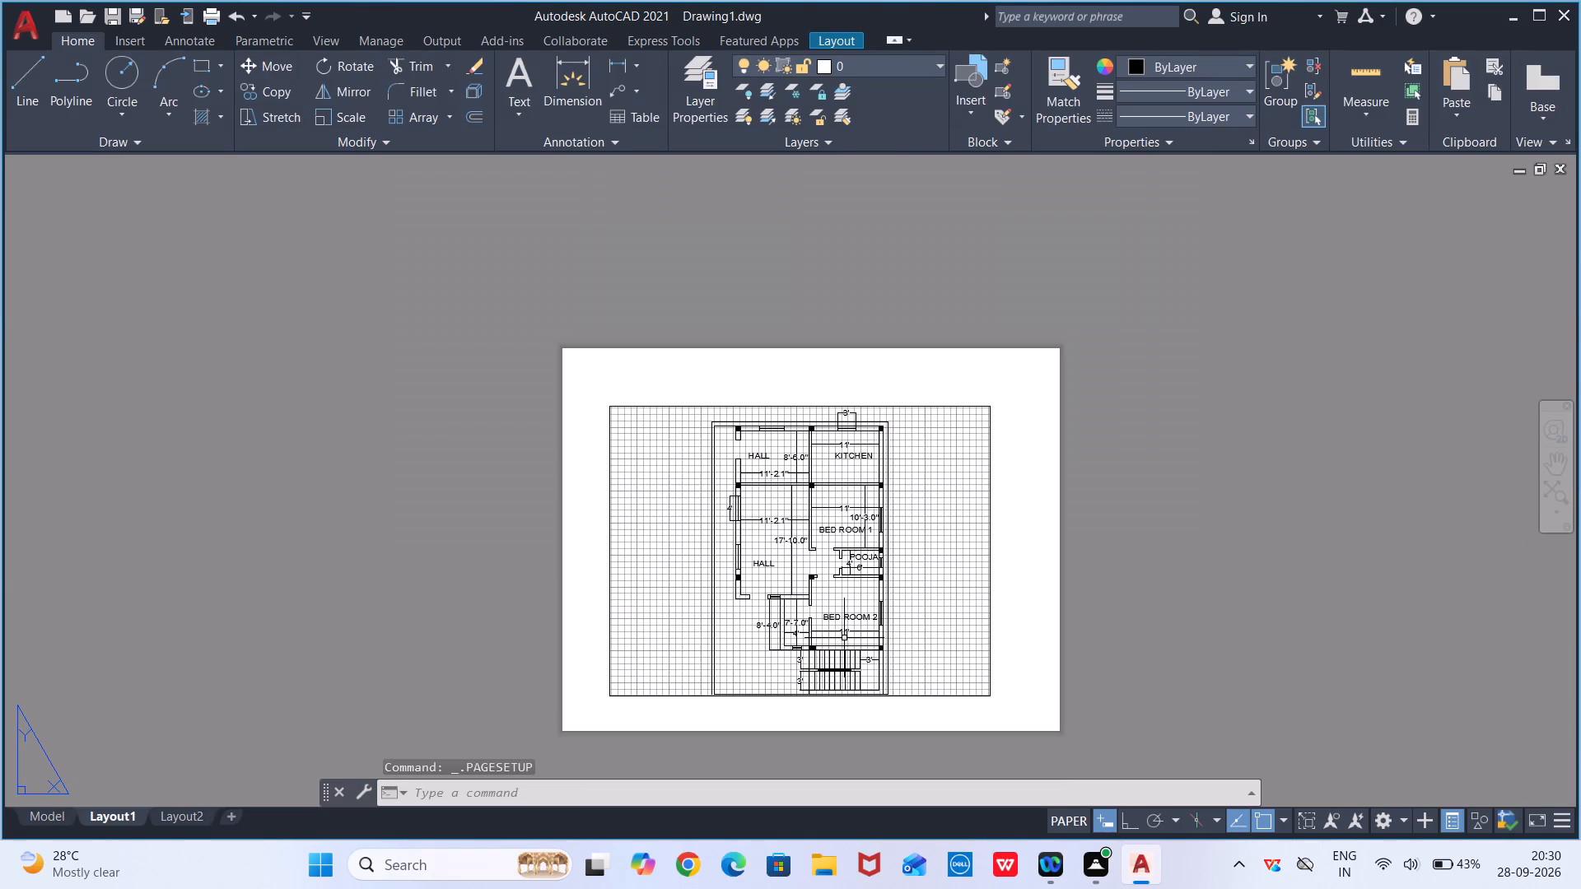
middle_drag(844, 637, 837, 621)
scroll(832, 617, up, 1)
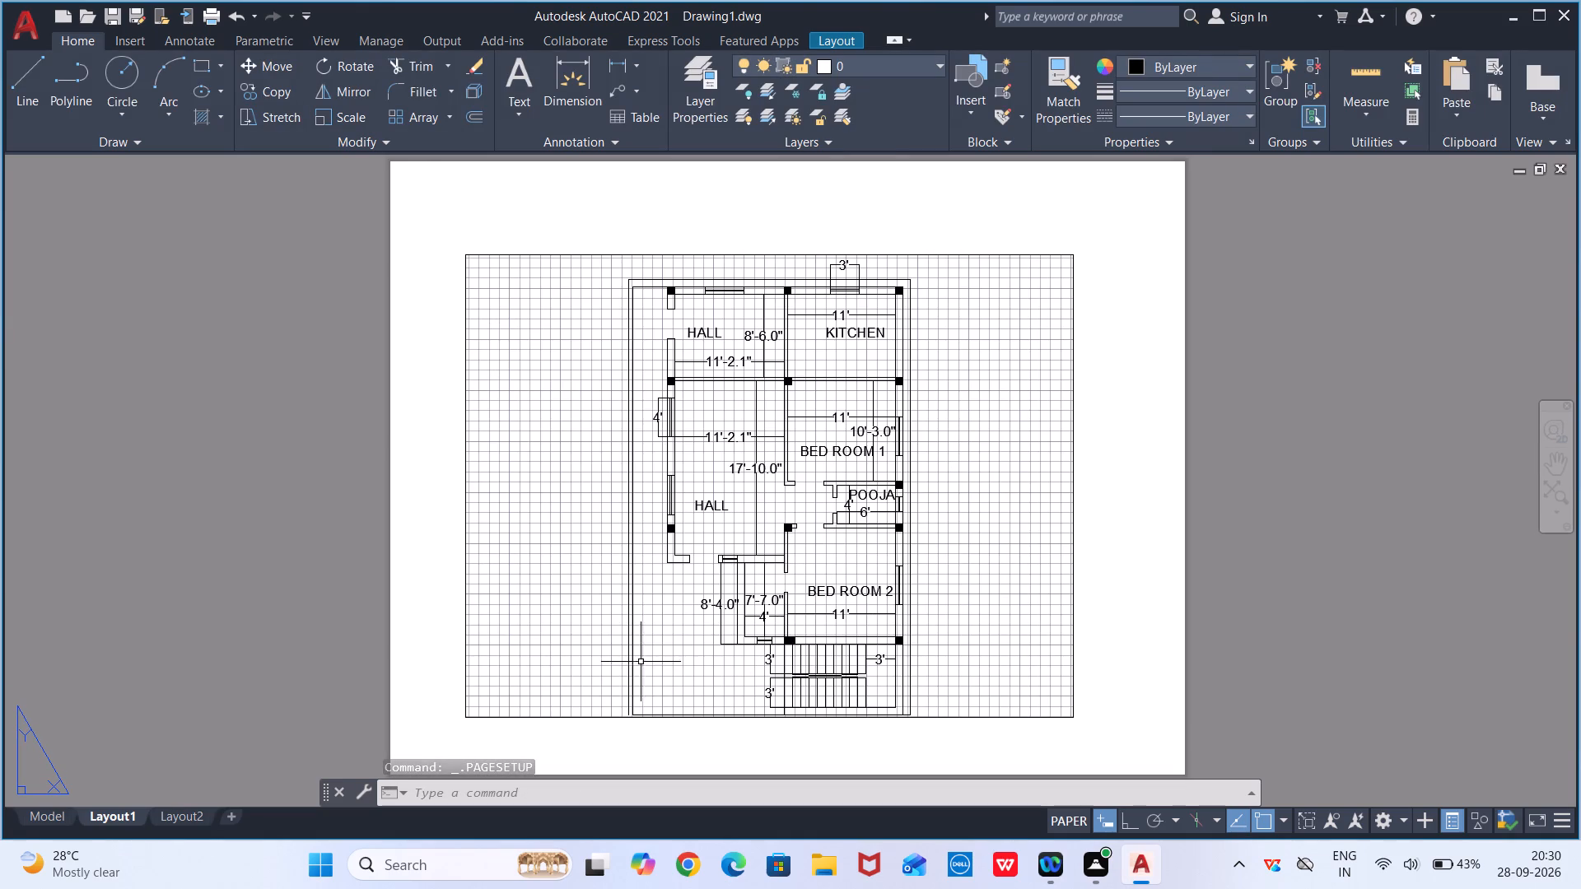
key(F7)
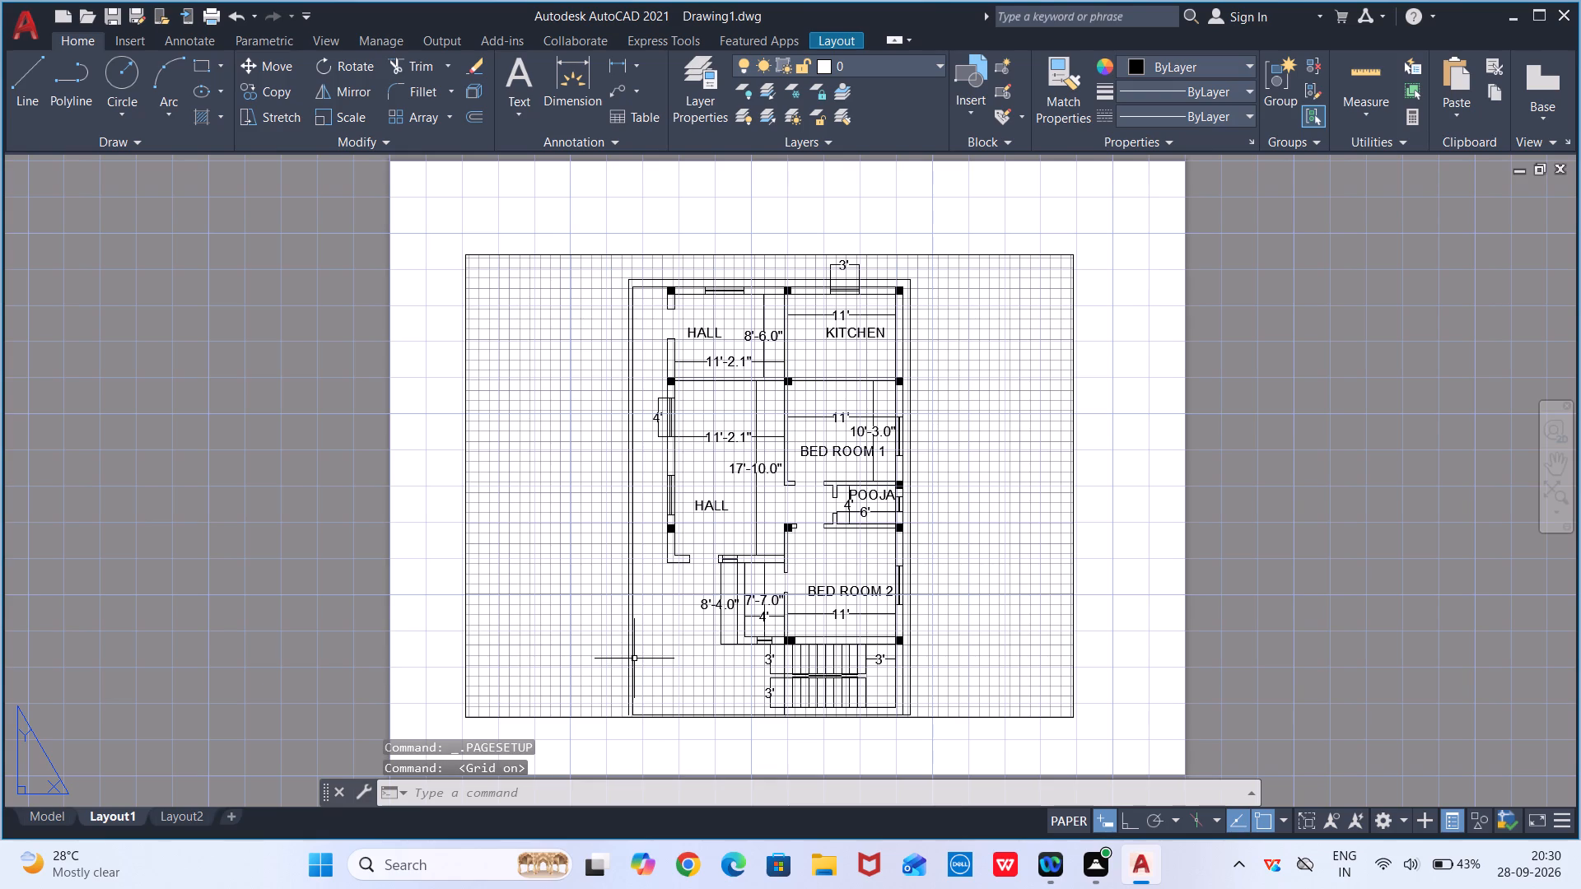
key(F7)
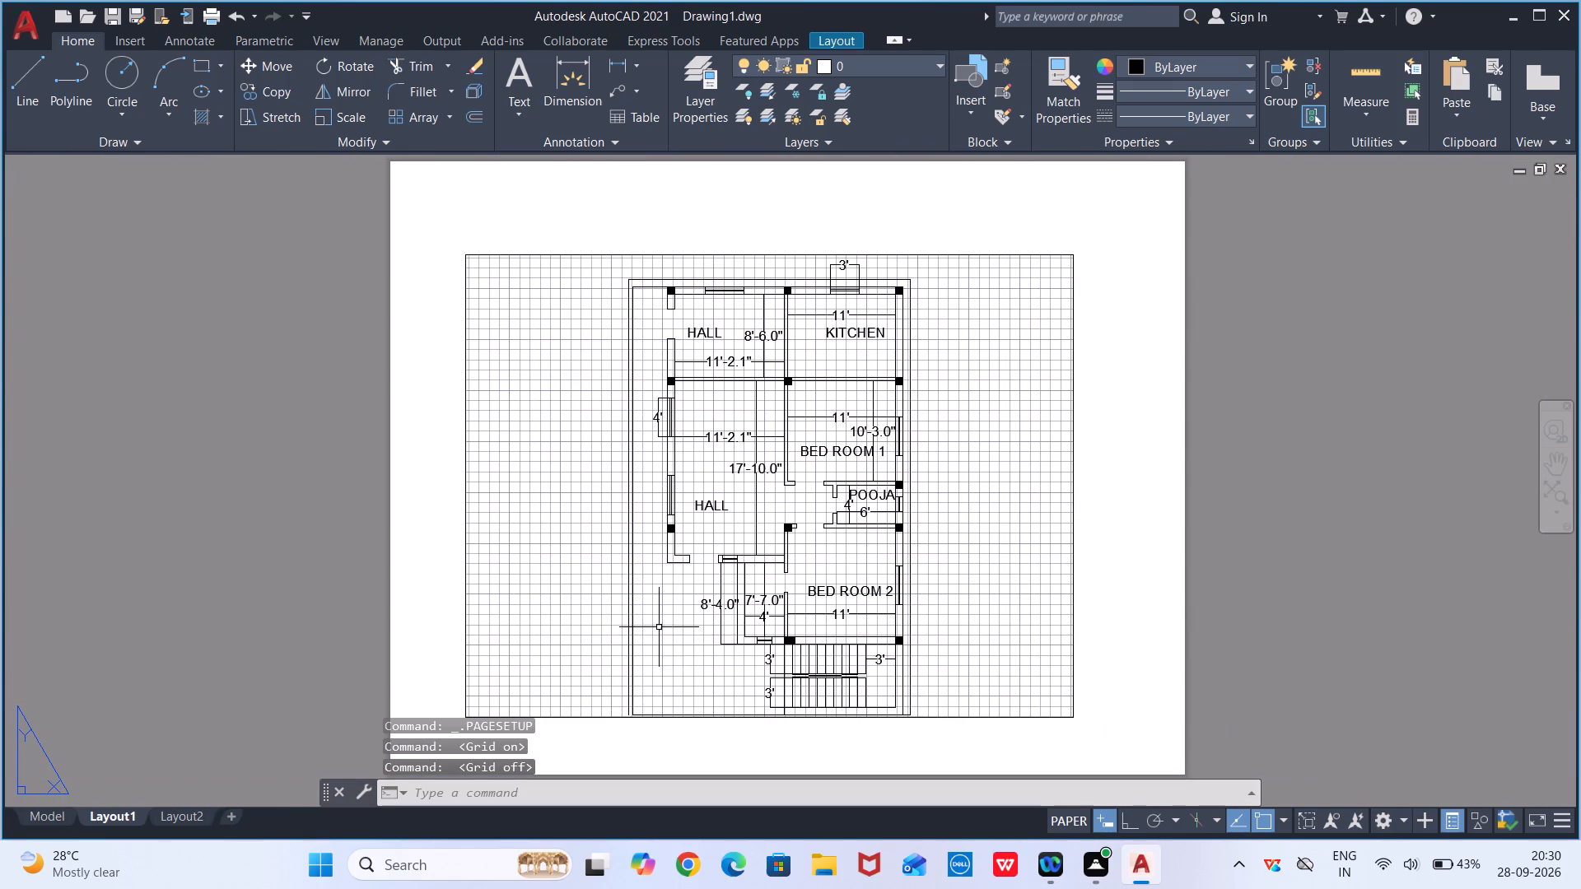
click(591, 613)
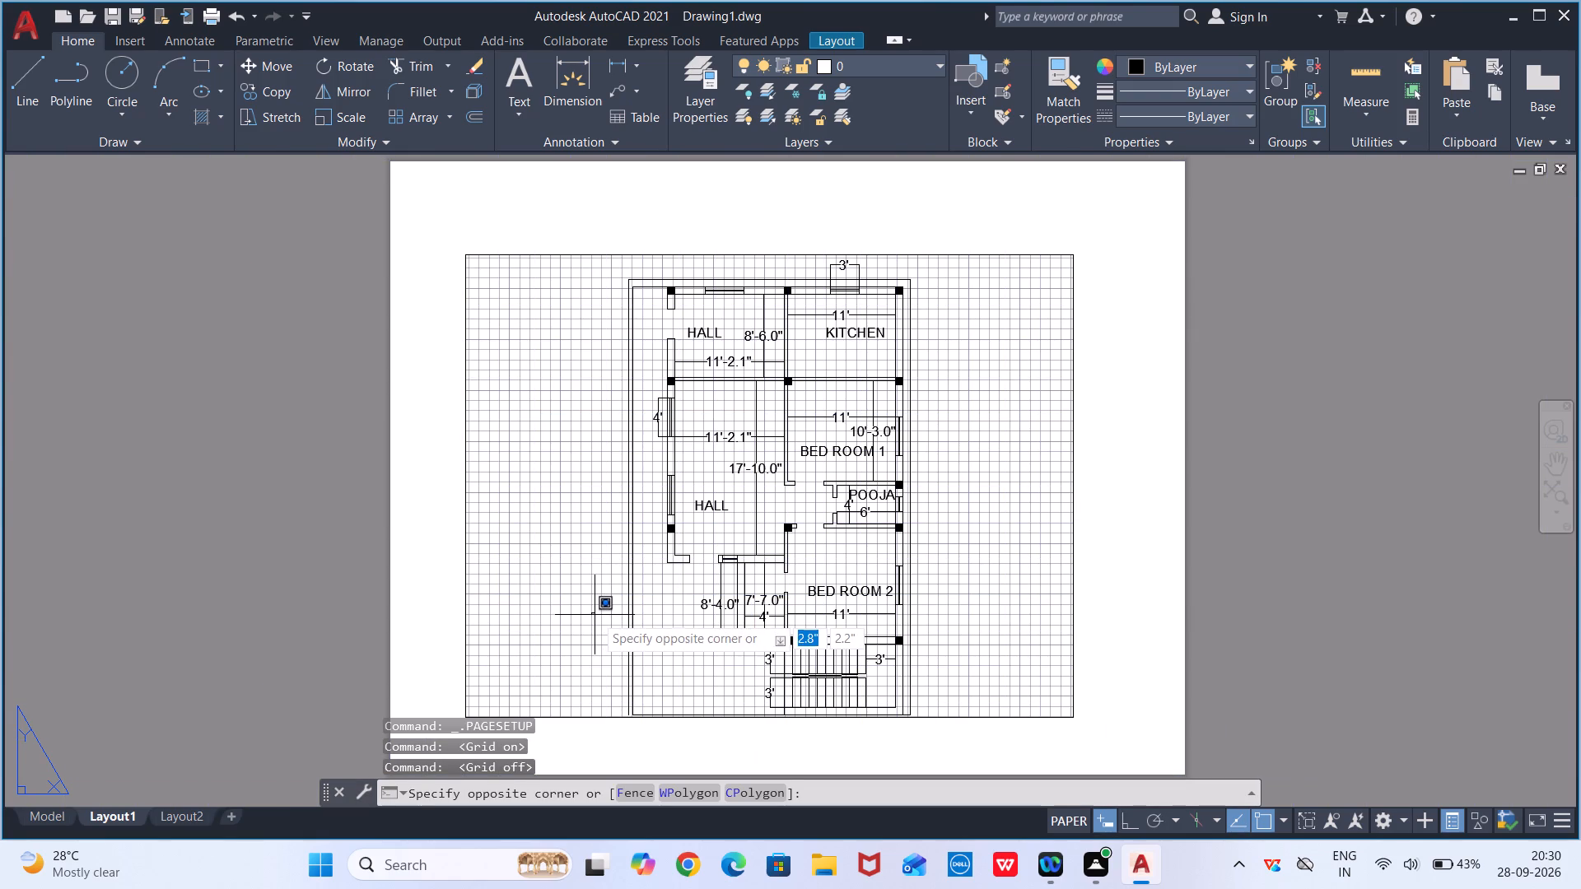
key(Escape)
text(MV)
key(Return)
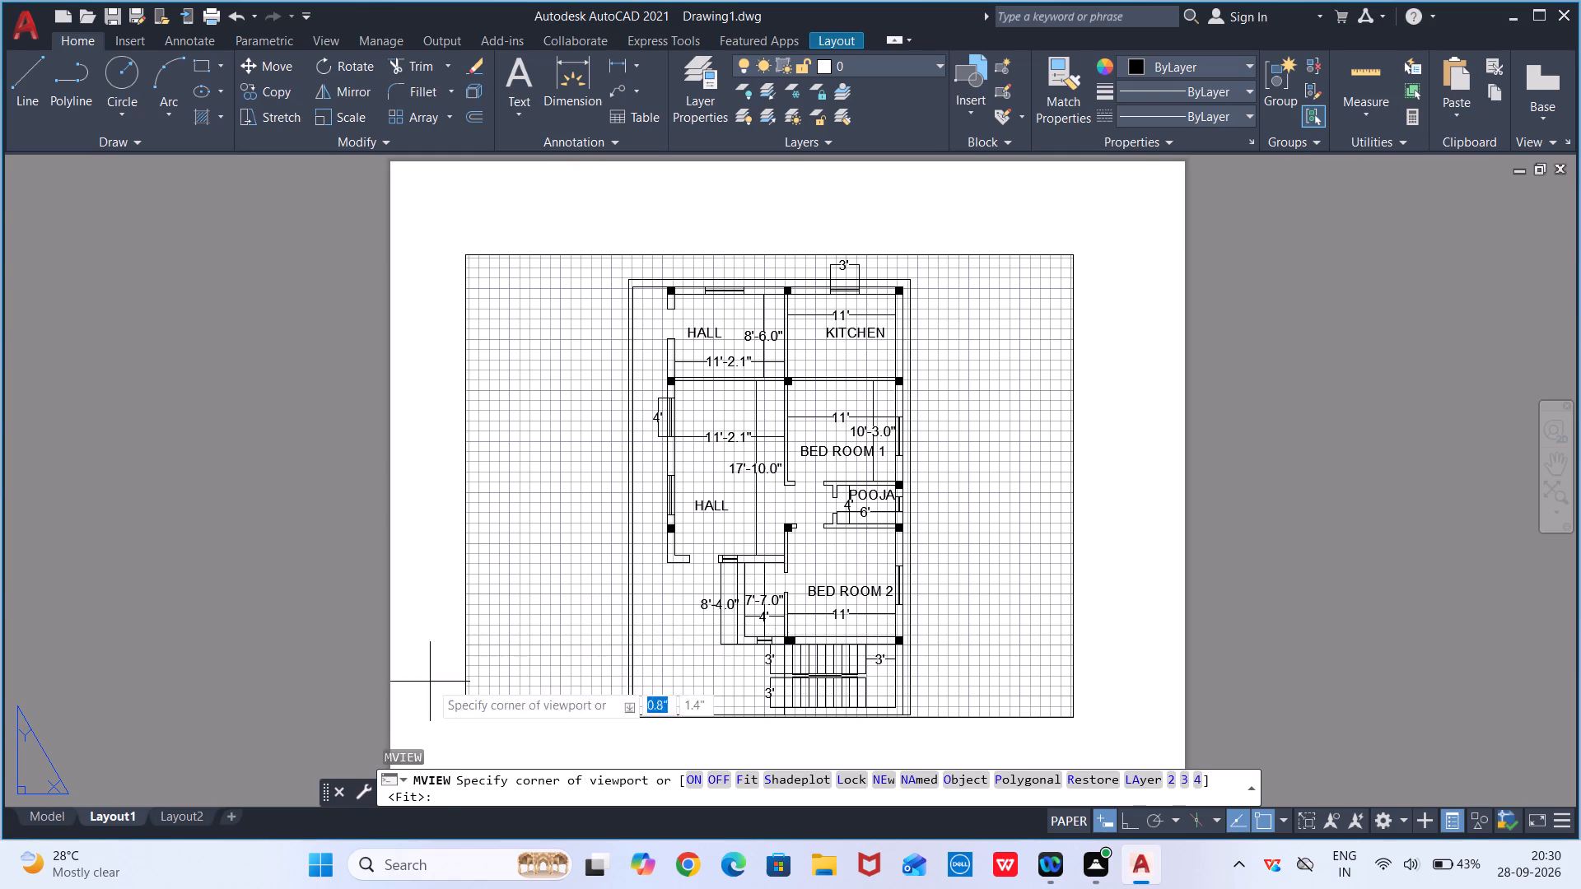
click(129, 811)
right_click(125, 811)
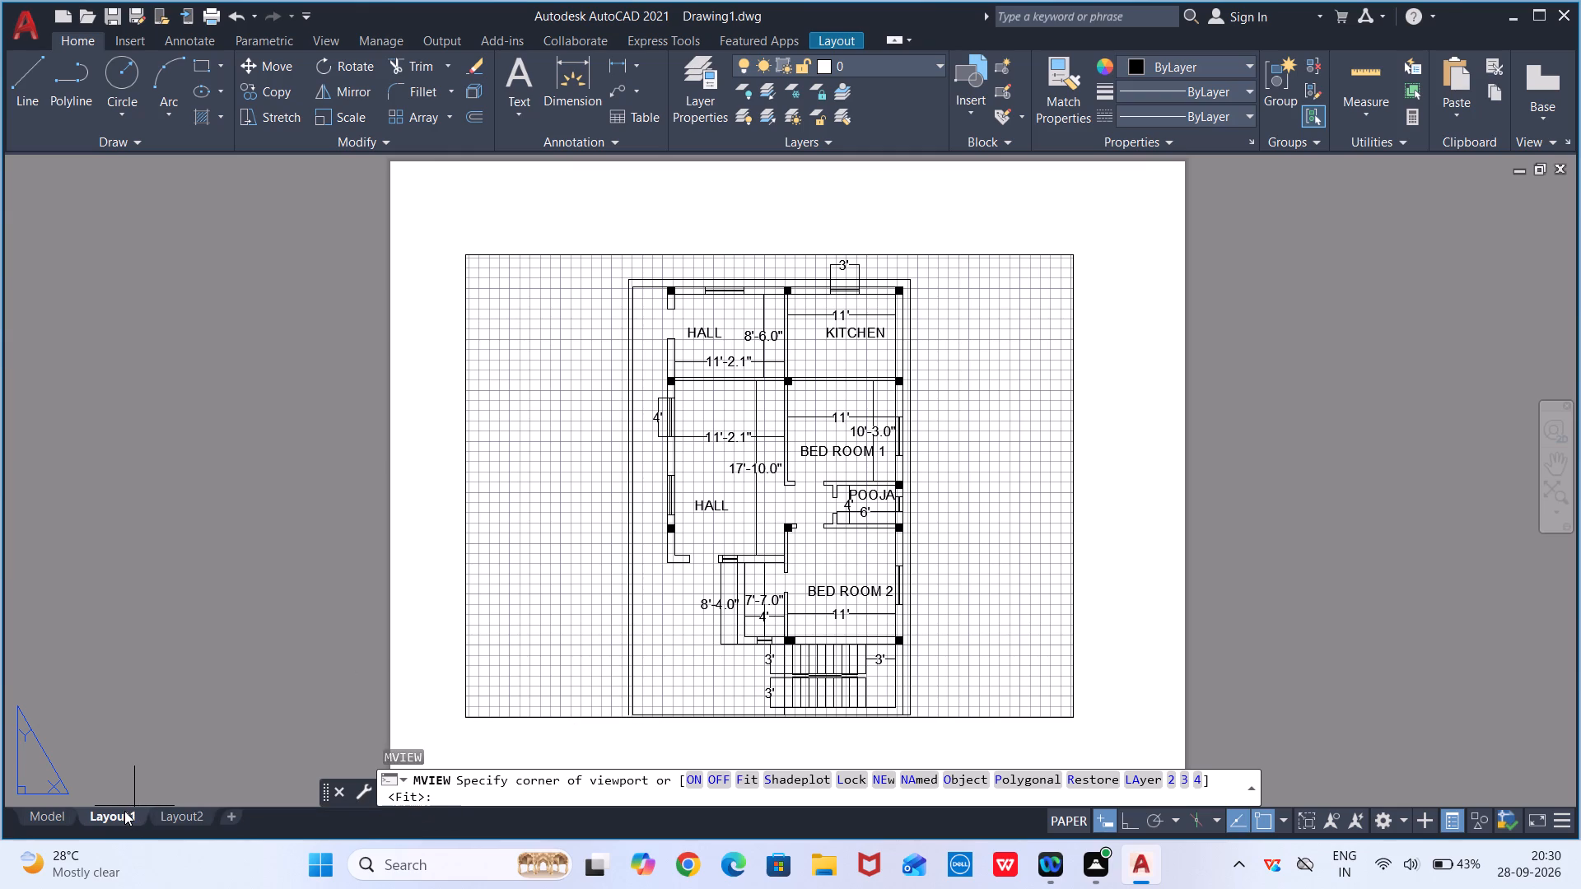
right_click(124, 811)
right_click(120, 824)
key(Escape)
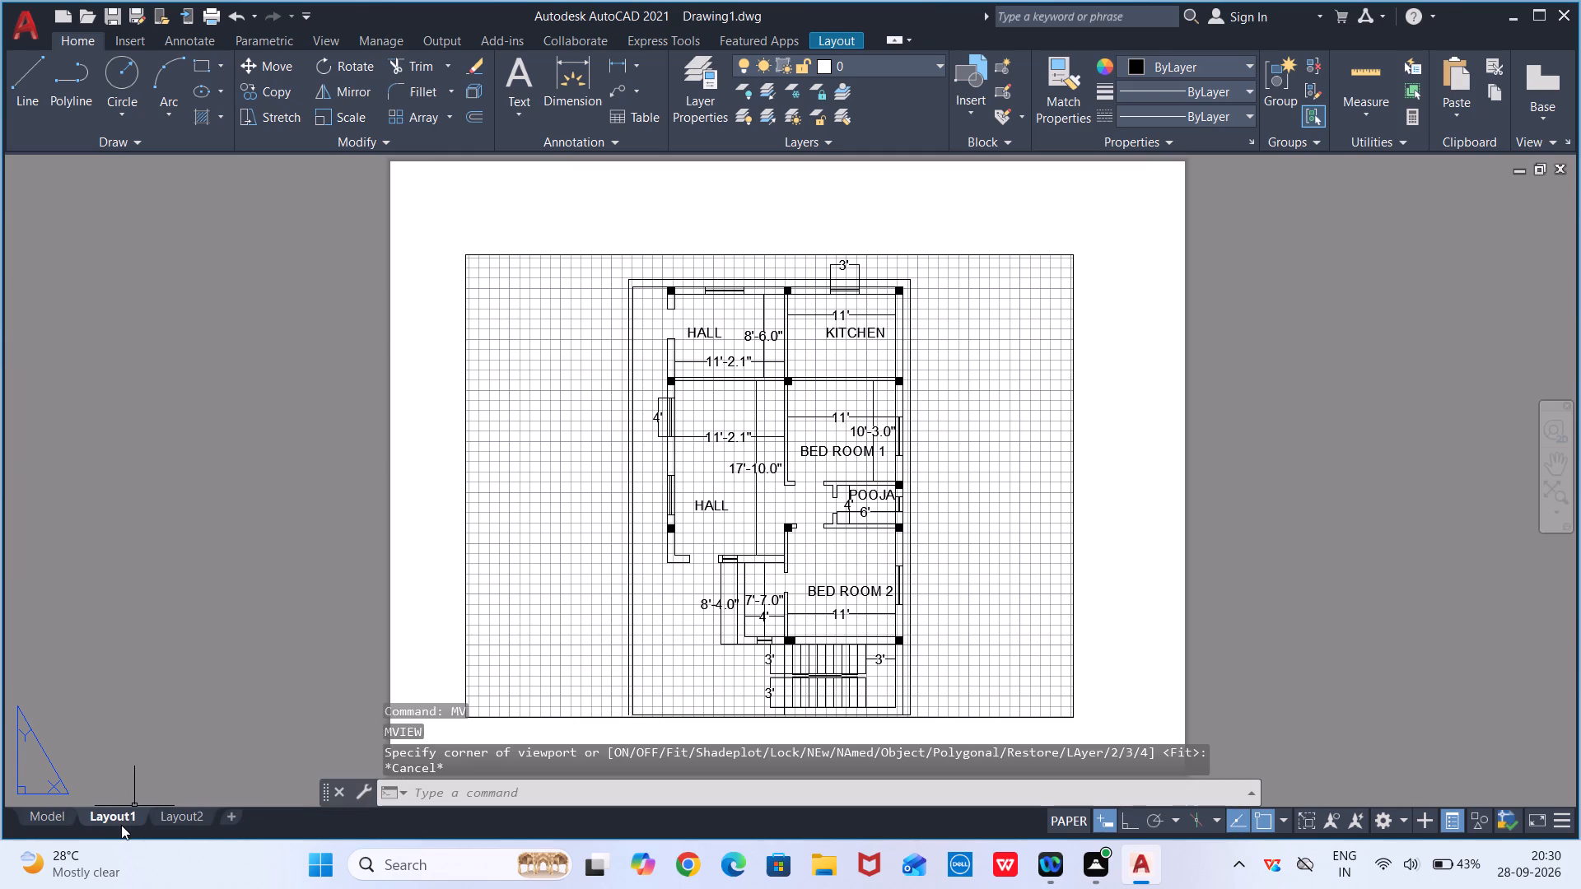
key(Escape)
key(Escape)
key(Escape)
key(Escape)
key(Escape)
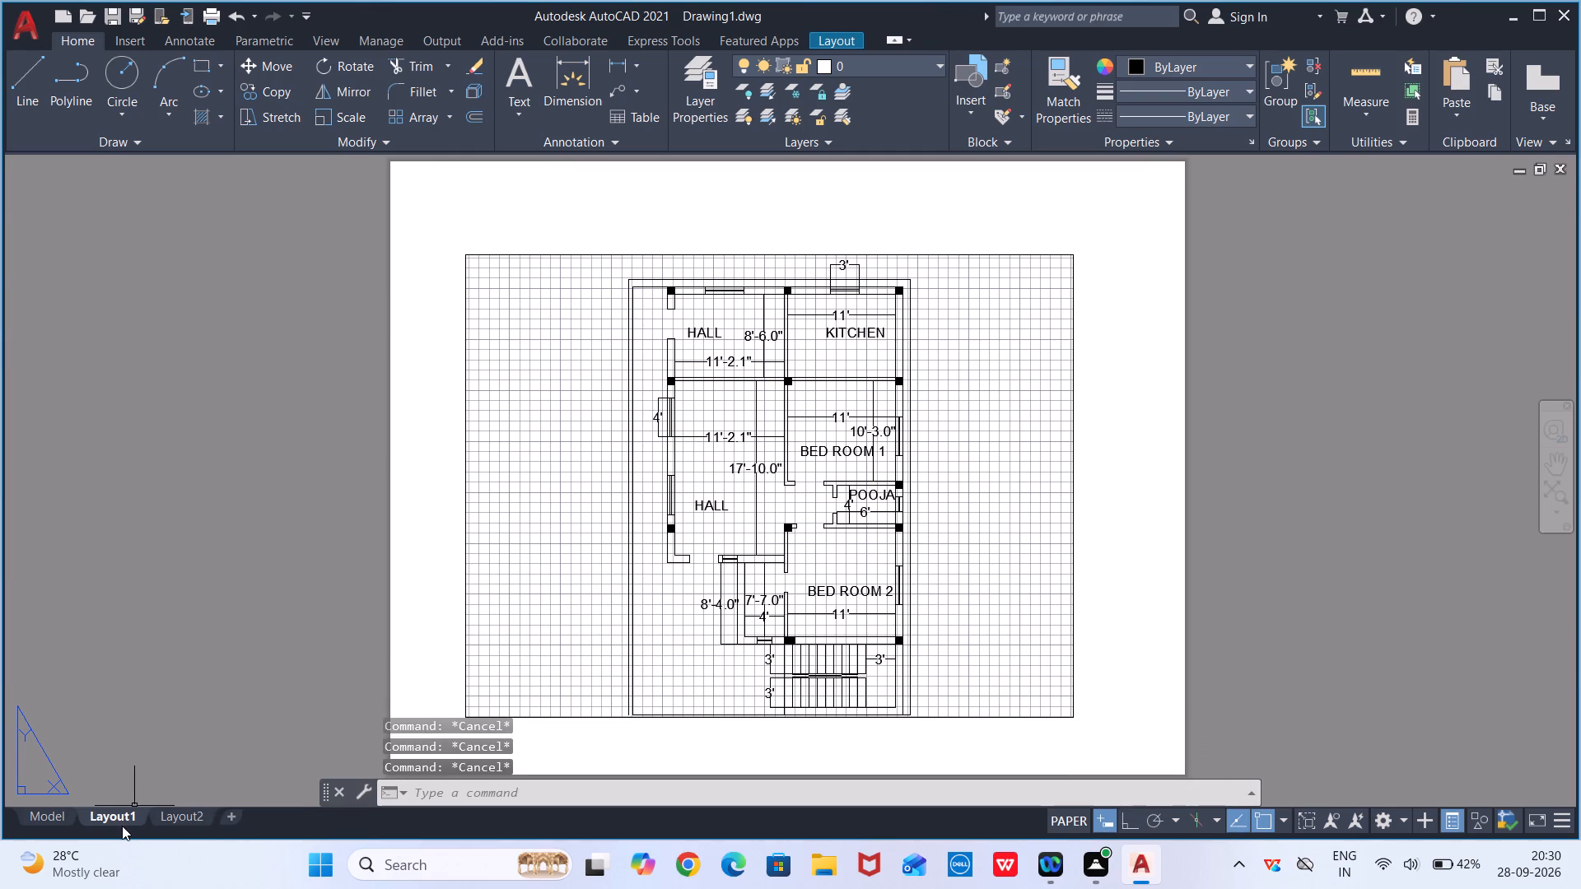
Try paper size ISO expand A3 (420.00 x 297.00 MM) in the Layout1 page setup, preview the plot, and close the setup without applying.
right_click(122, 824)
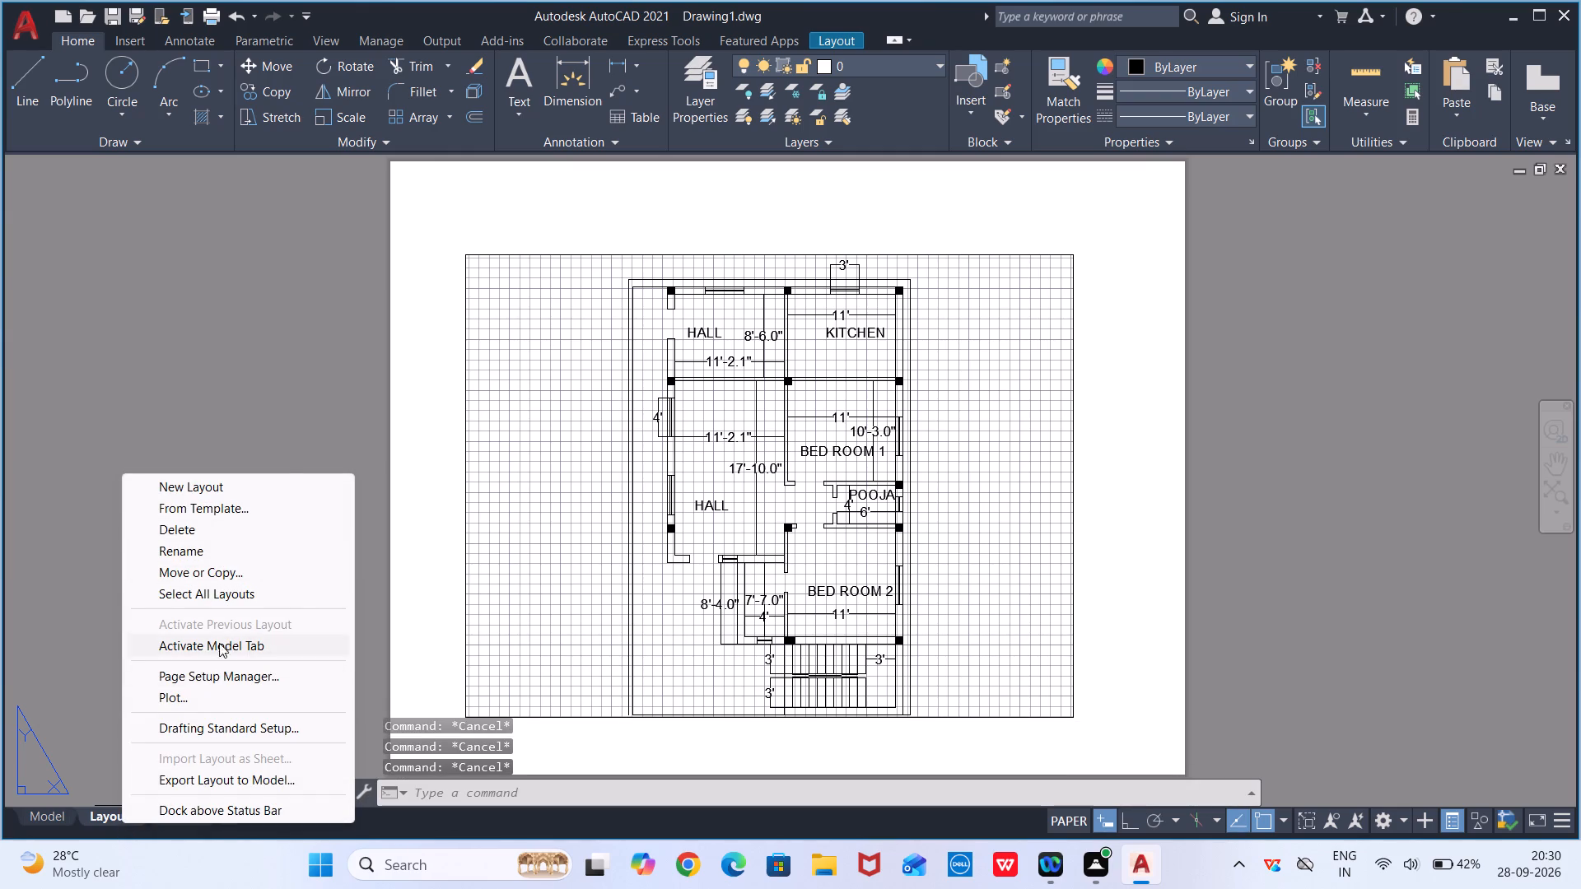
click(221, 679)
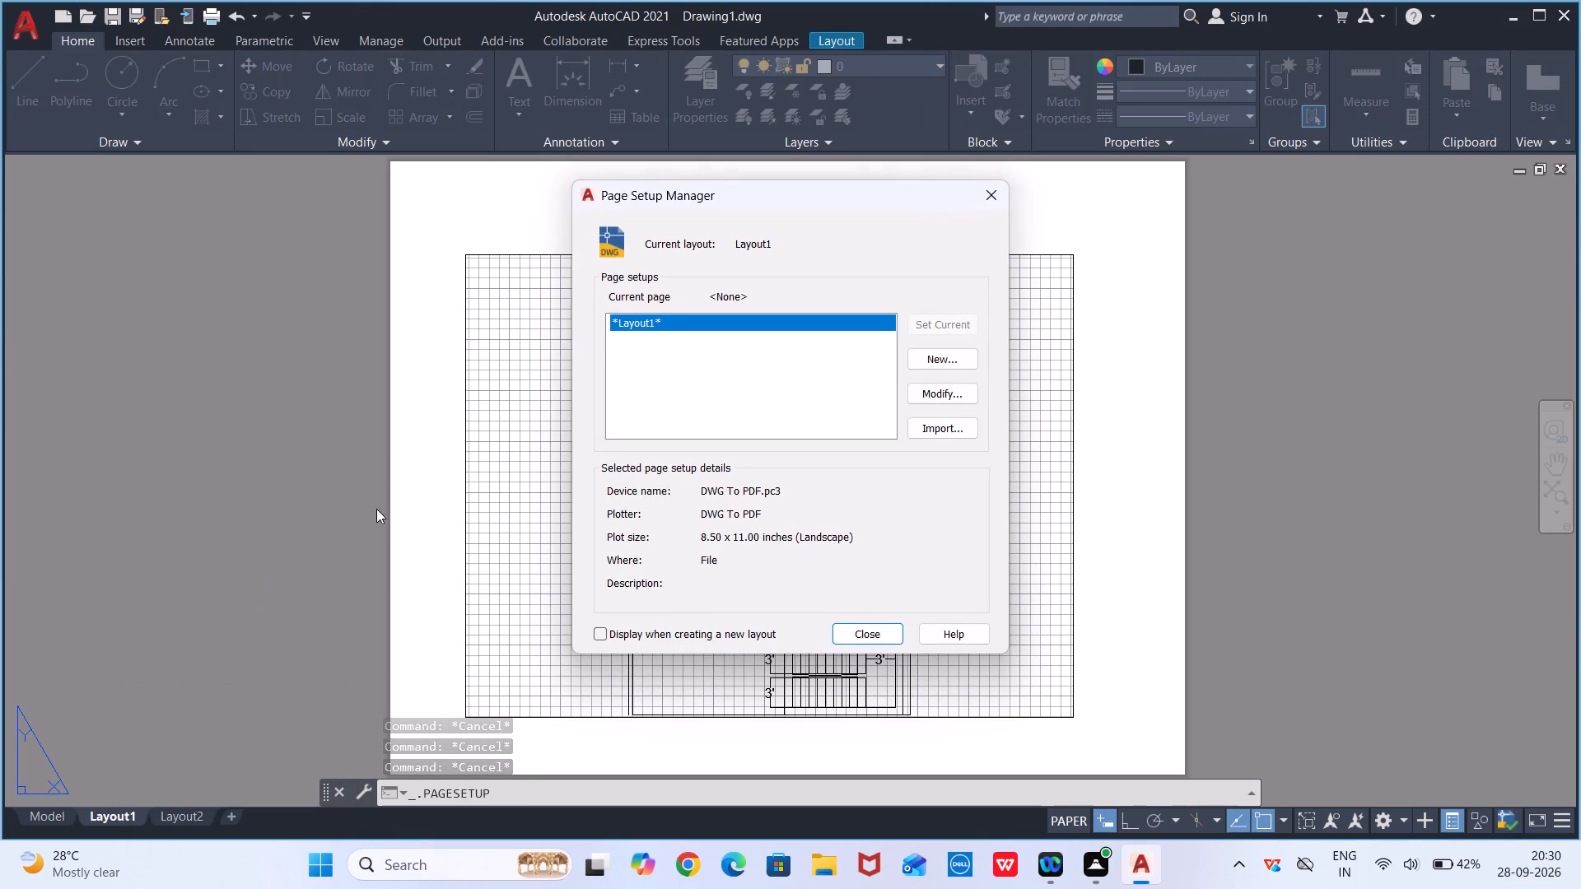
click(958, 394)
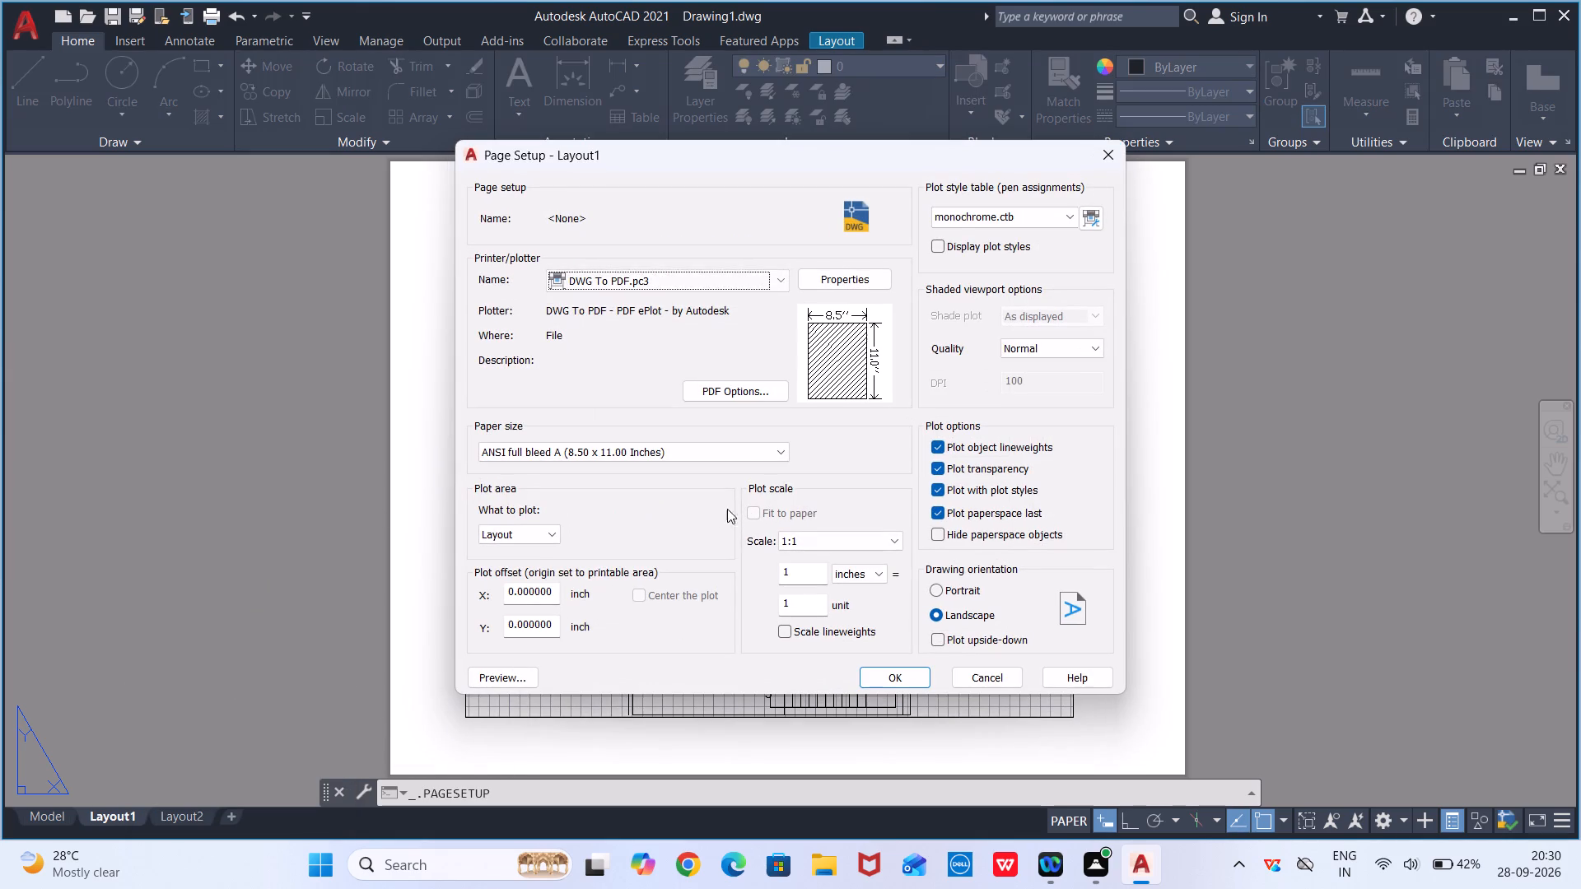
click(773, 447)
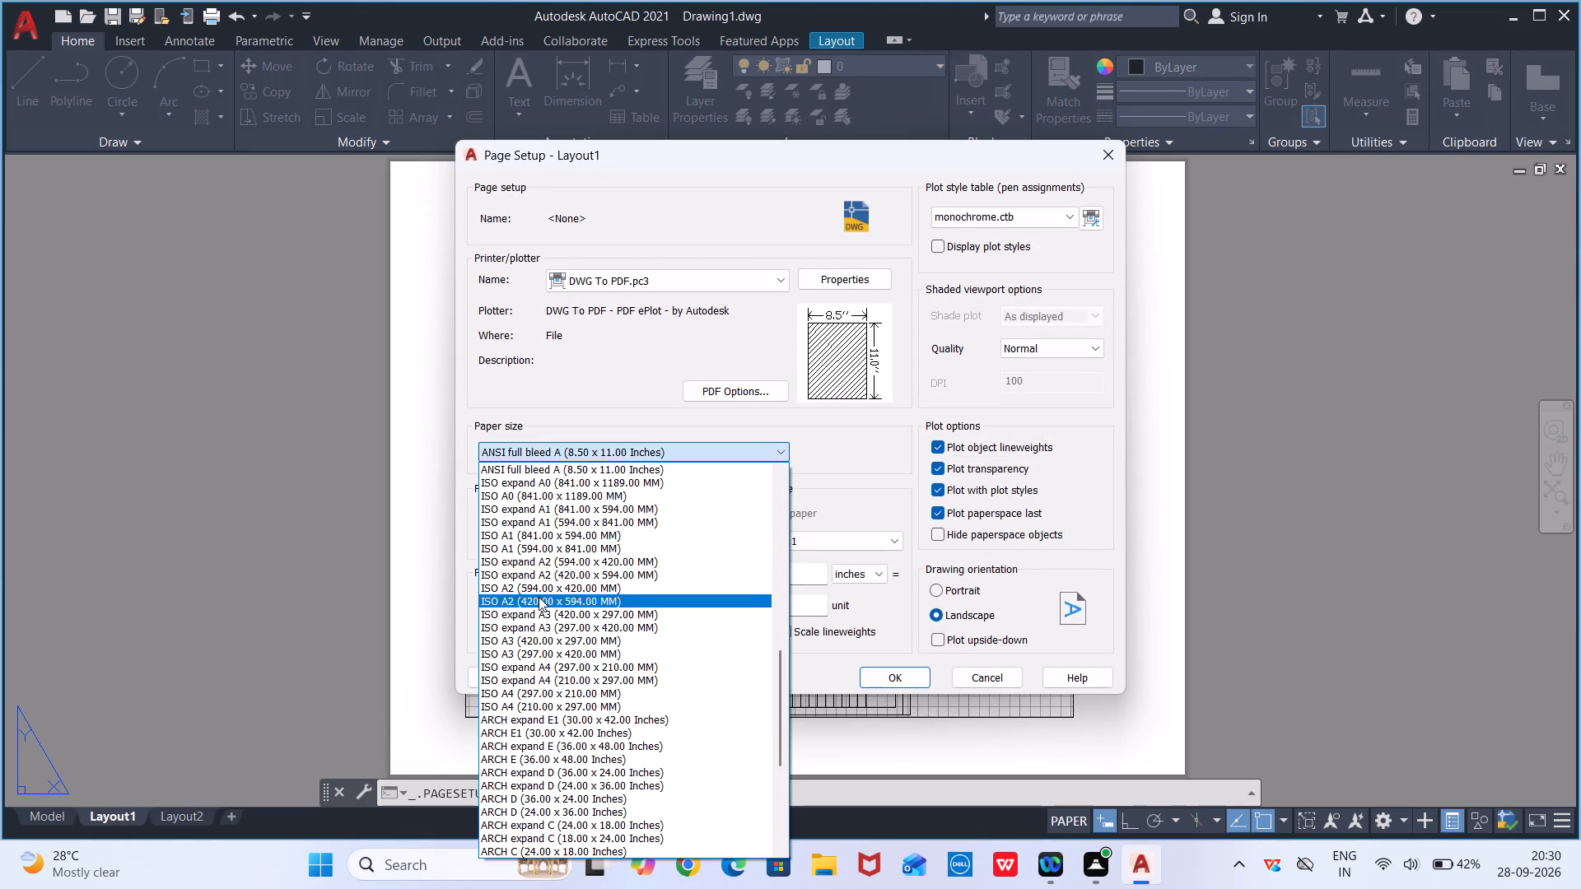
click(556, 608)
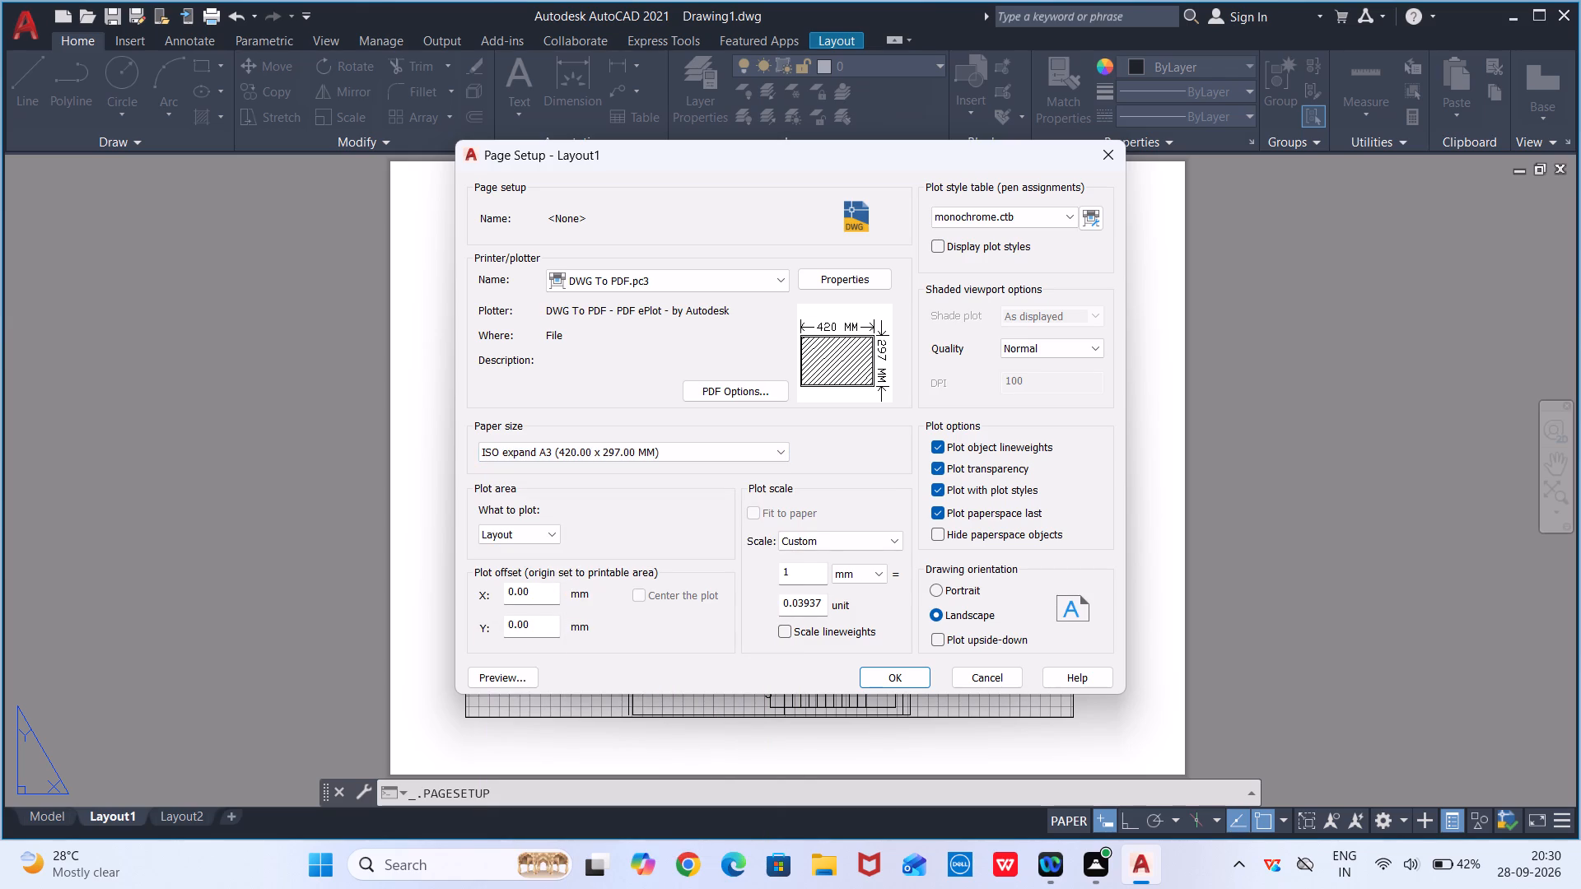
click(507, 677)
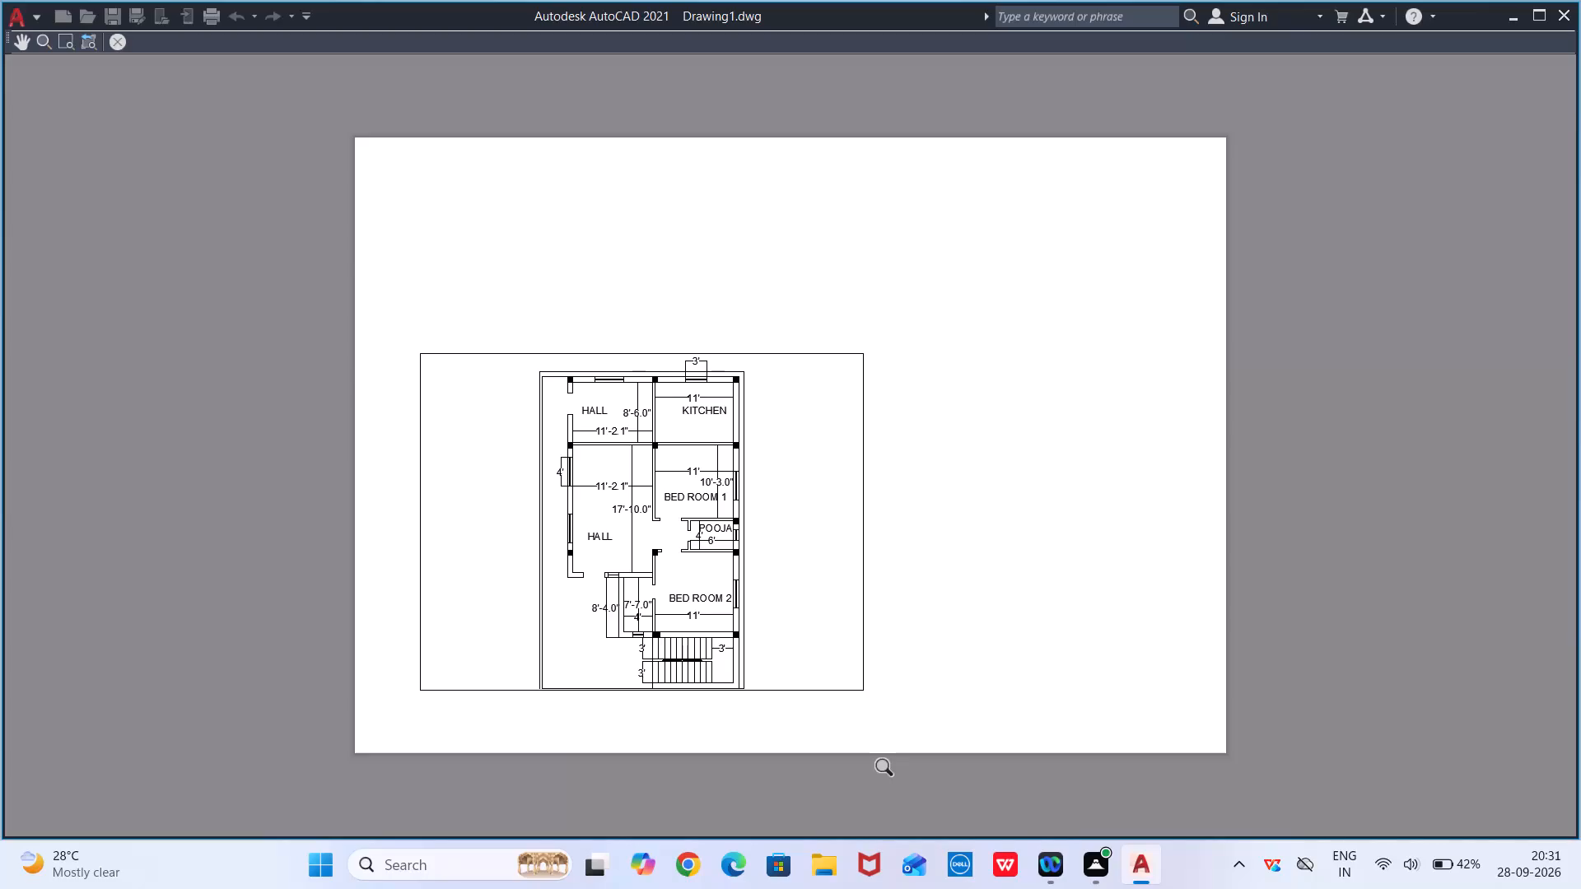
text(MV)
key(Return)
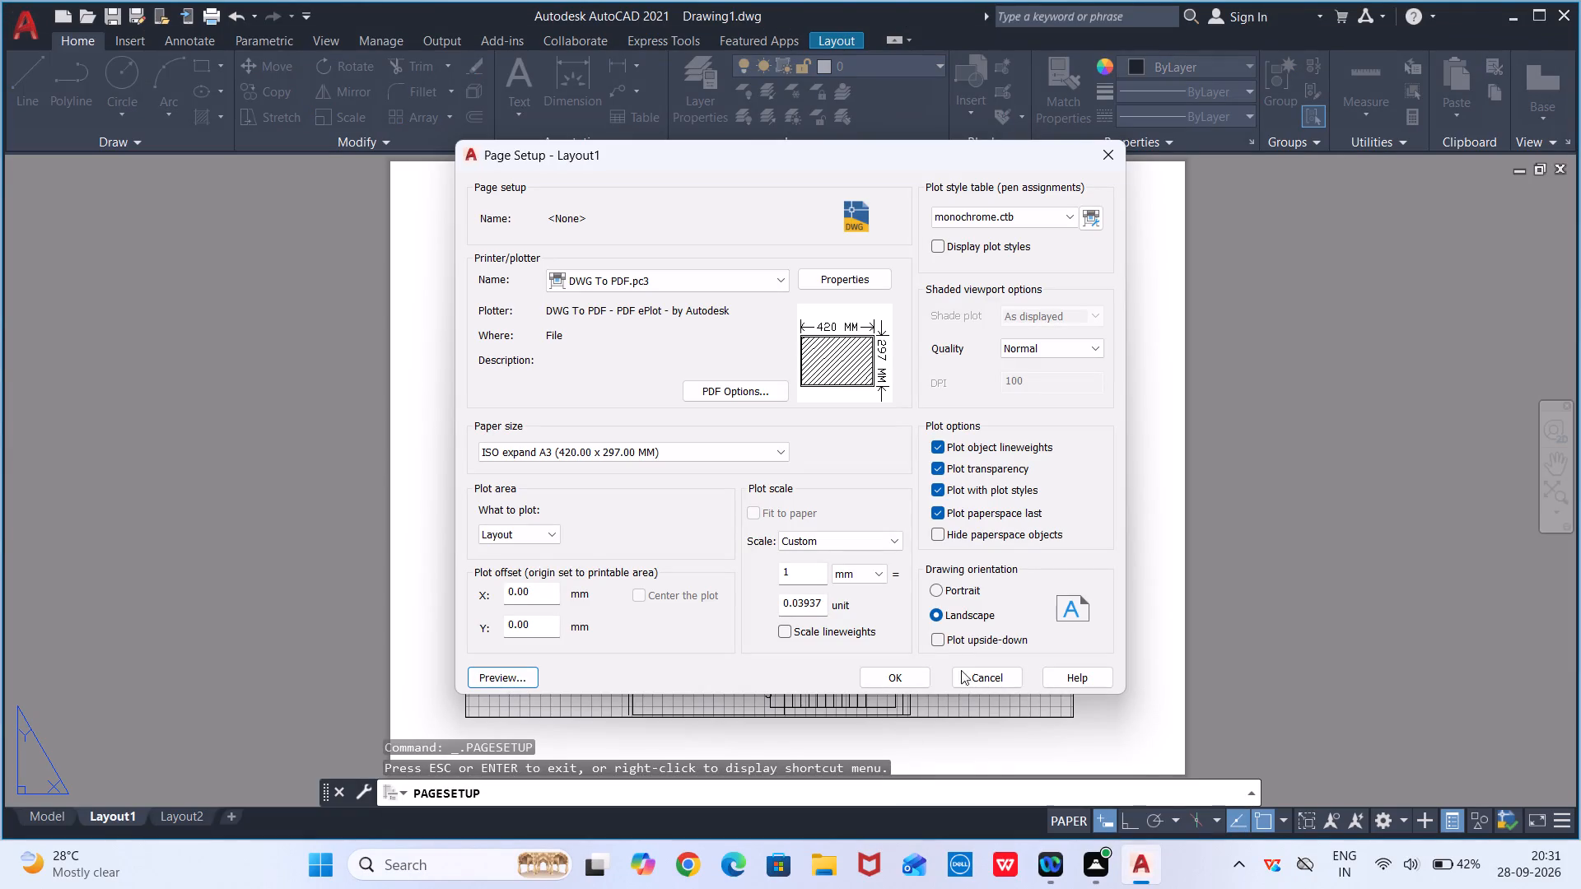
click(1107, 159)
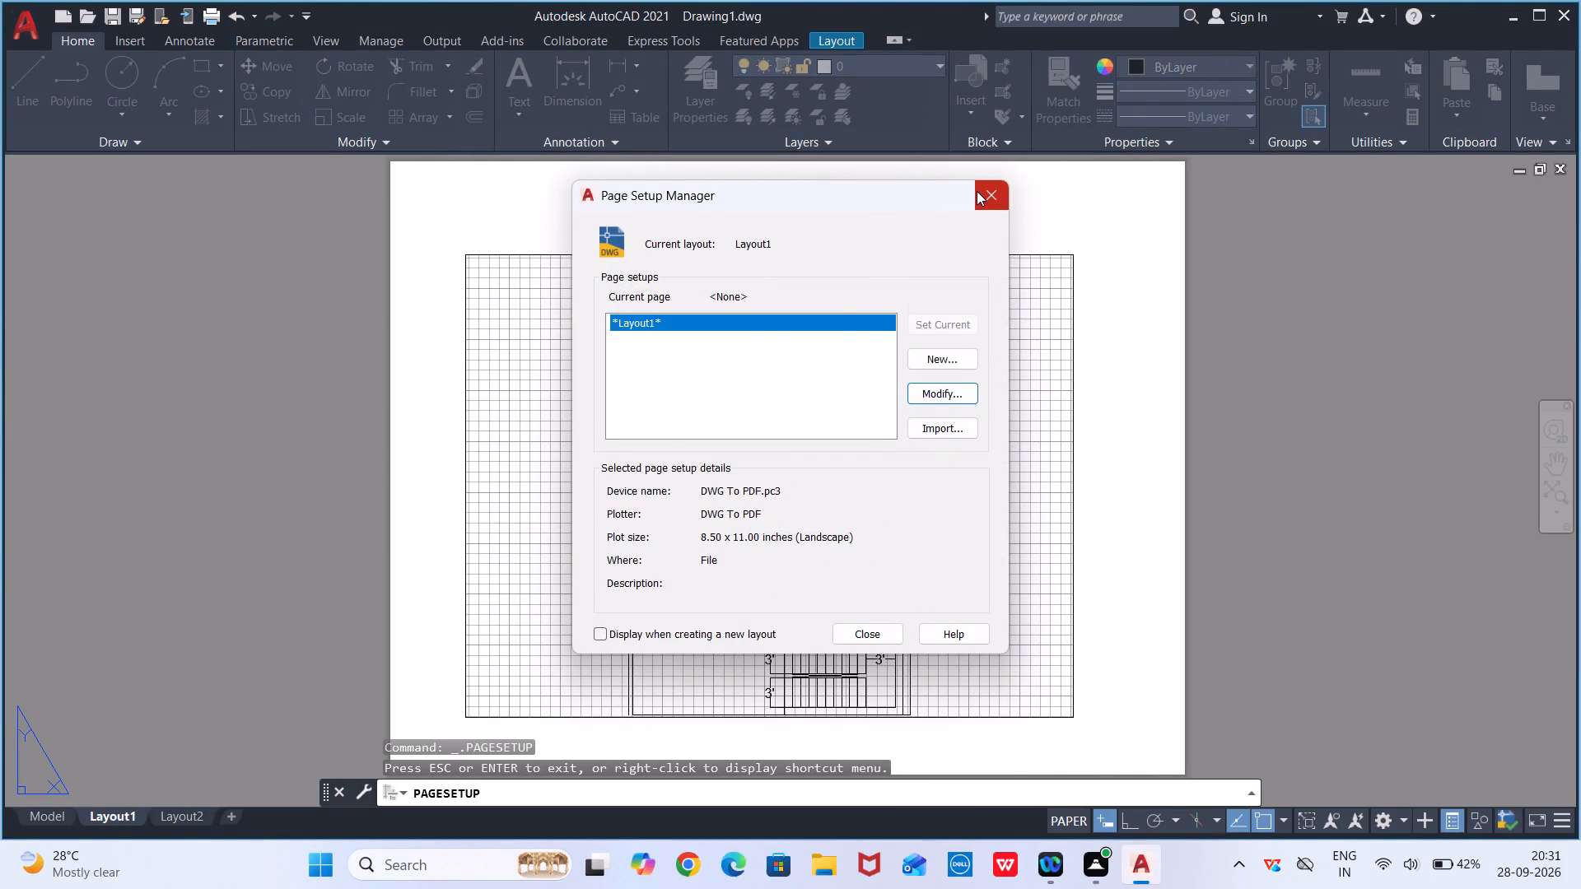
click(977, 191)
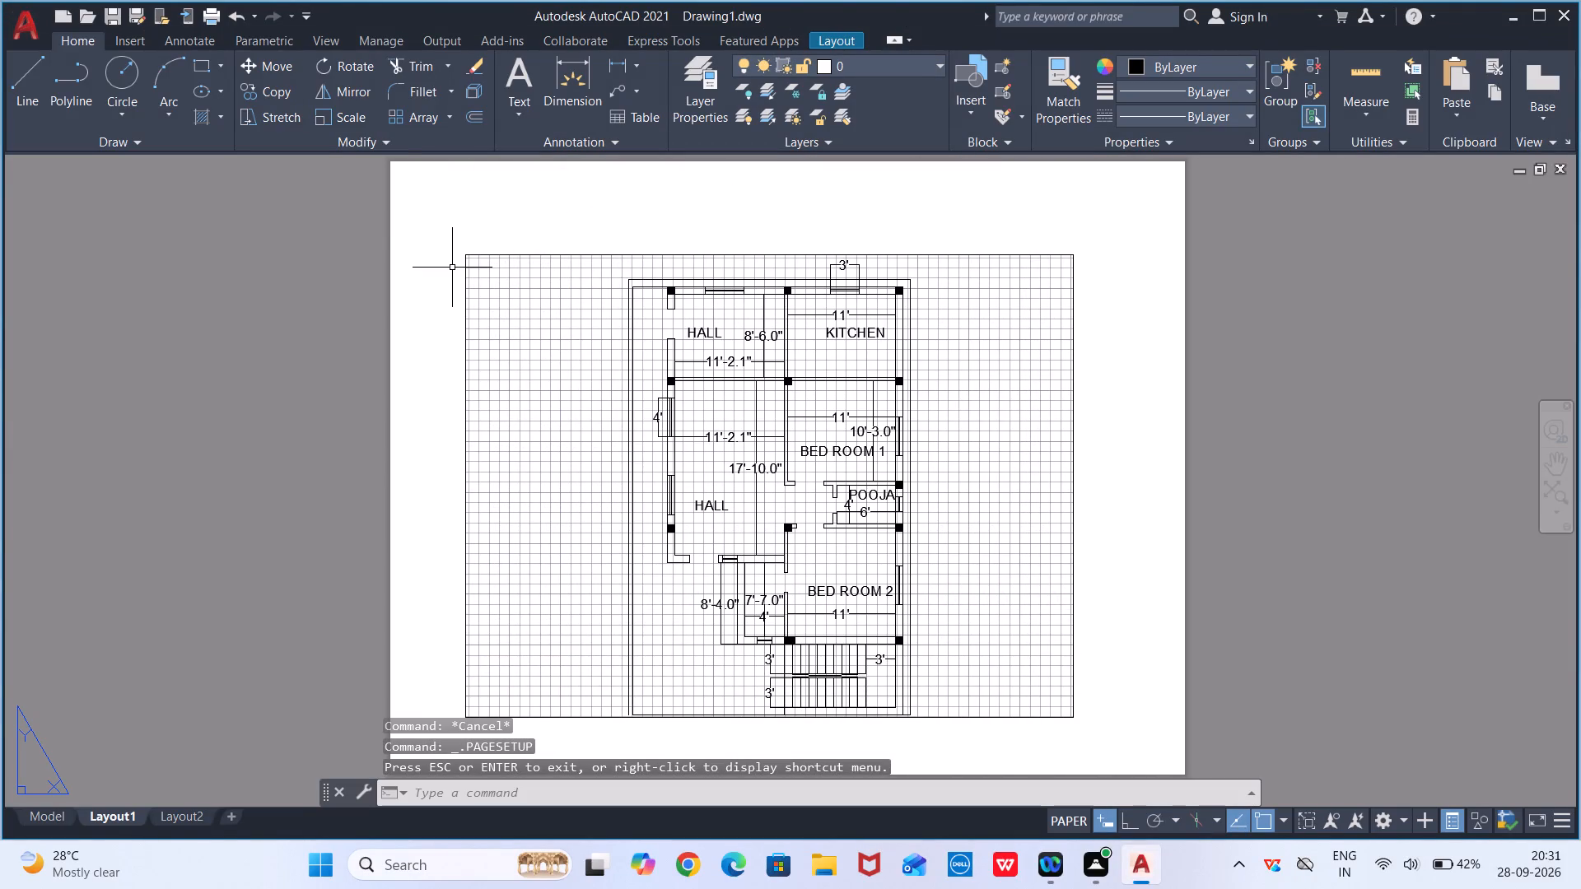
Create a rectangular MVIEW viewport over the existing one, from its upper-left corner to its lower-right corner.
text(MV)
key(Return)
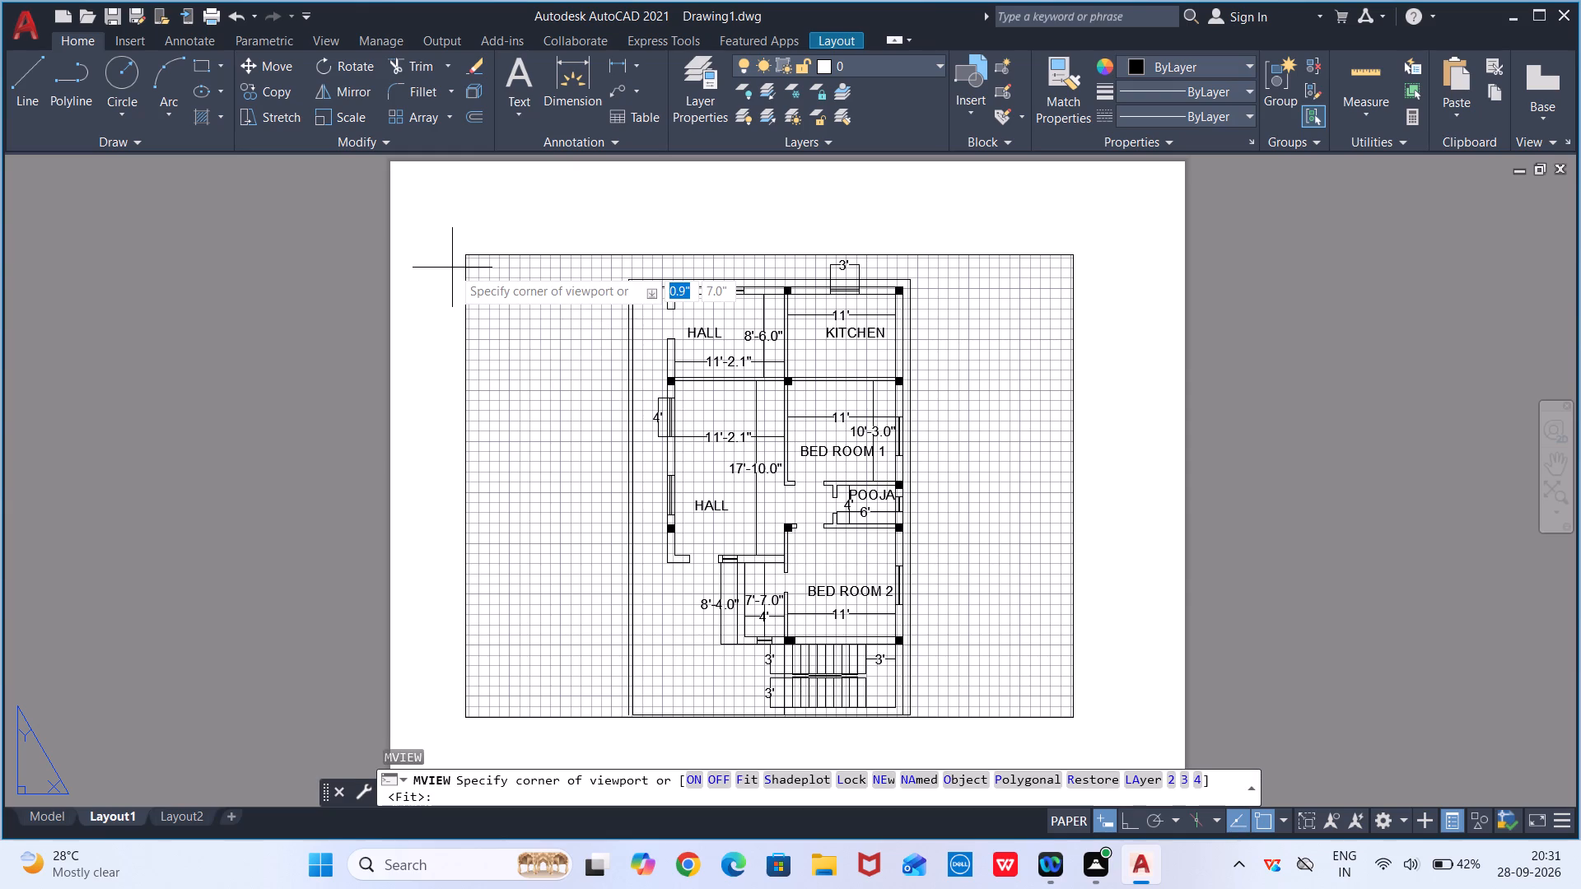
click(464, 259)
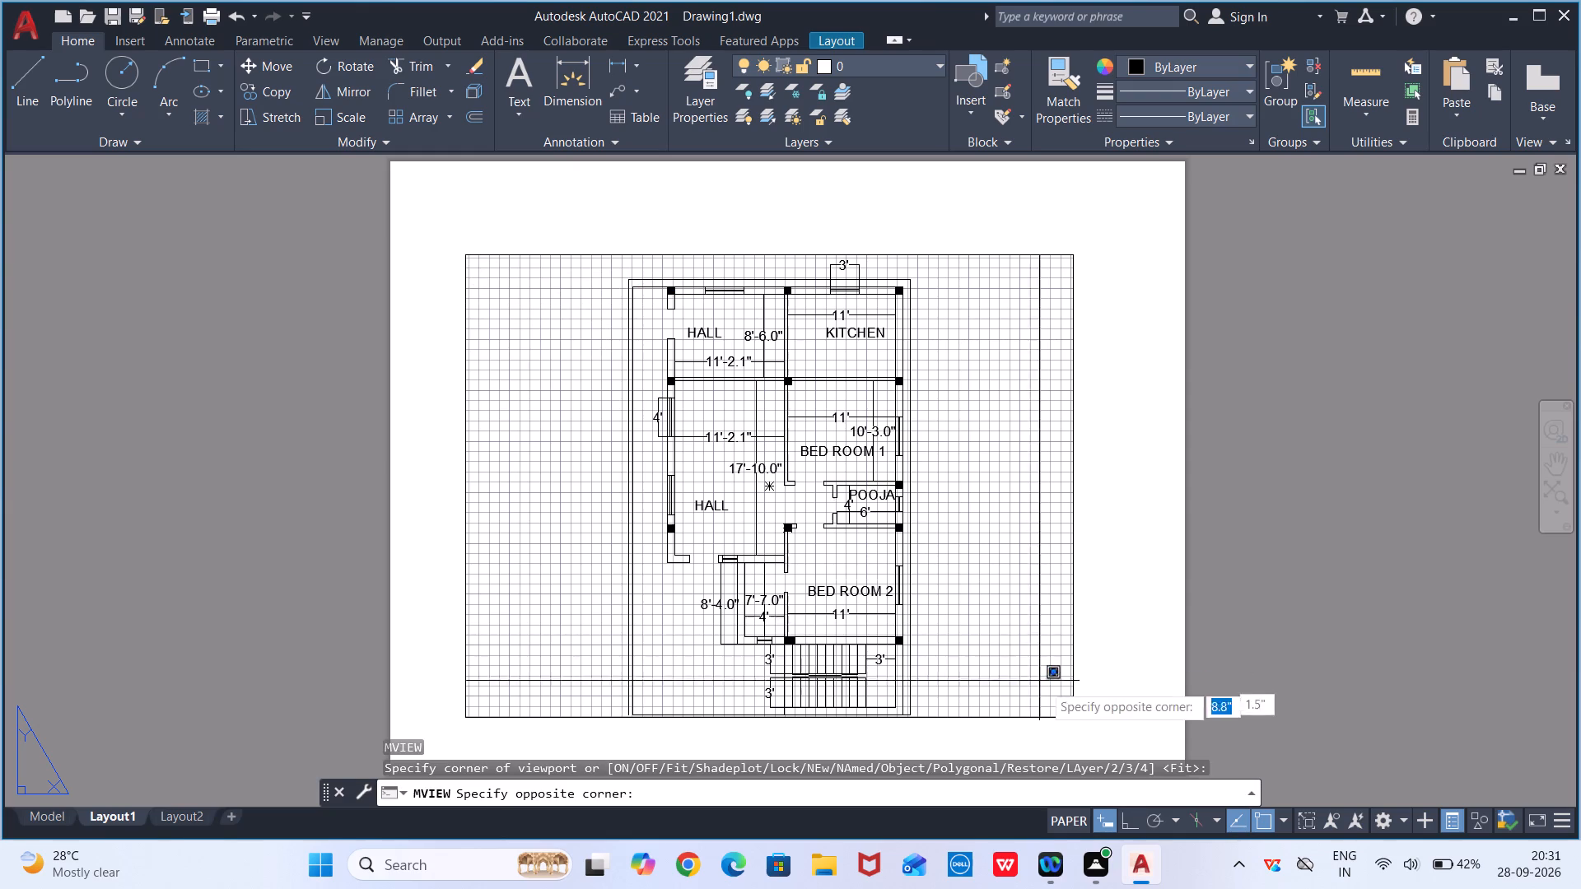
click(1073, 719)
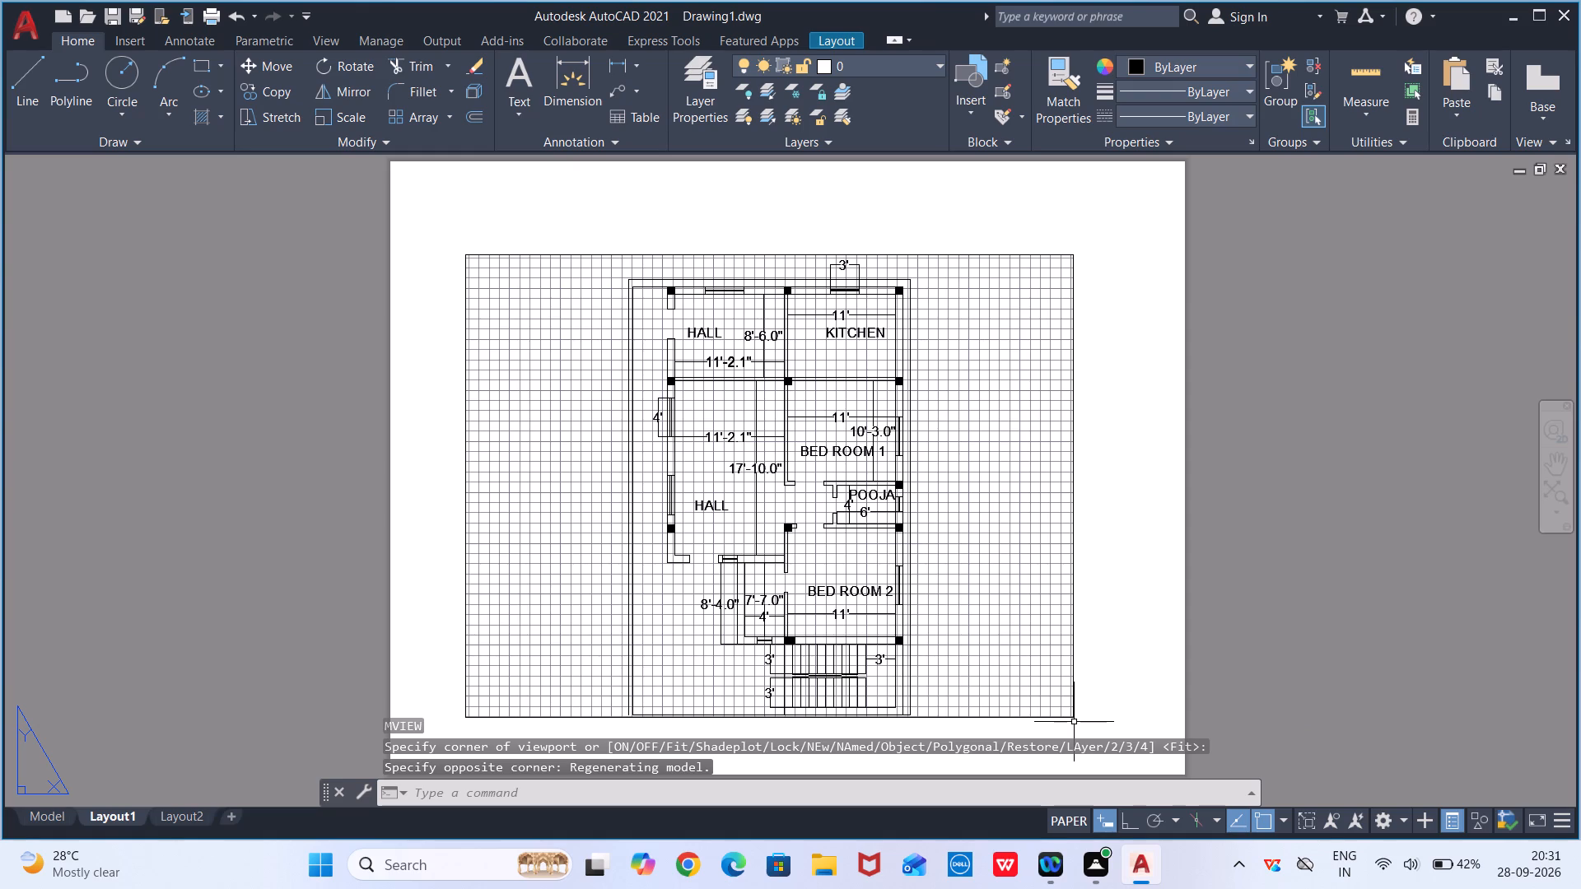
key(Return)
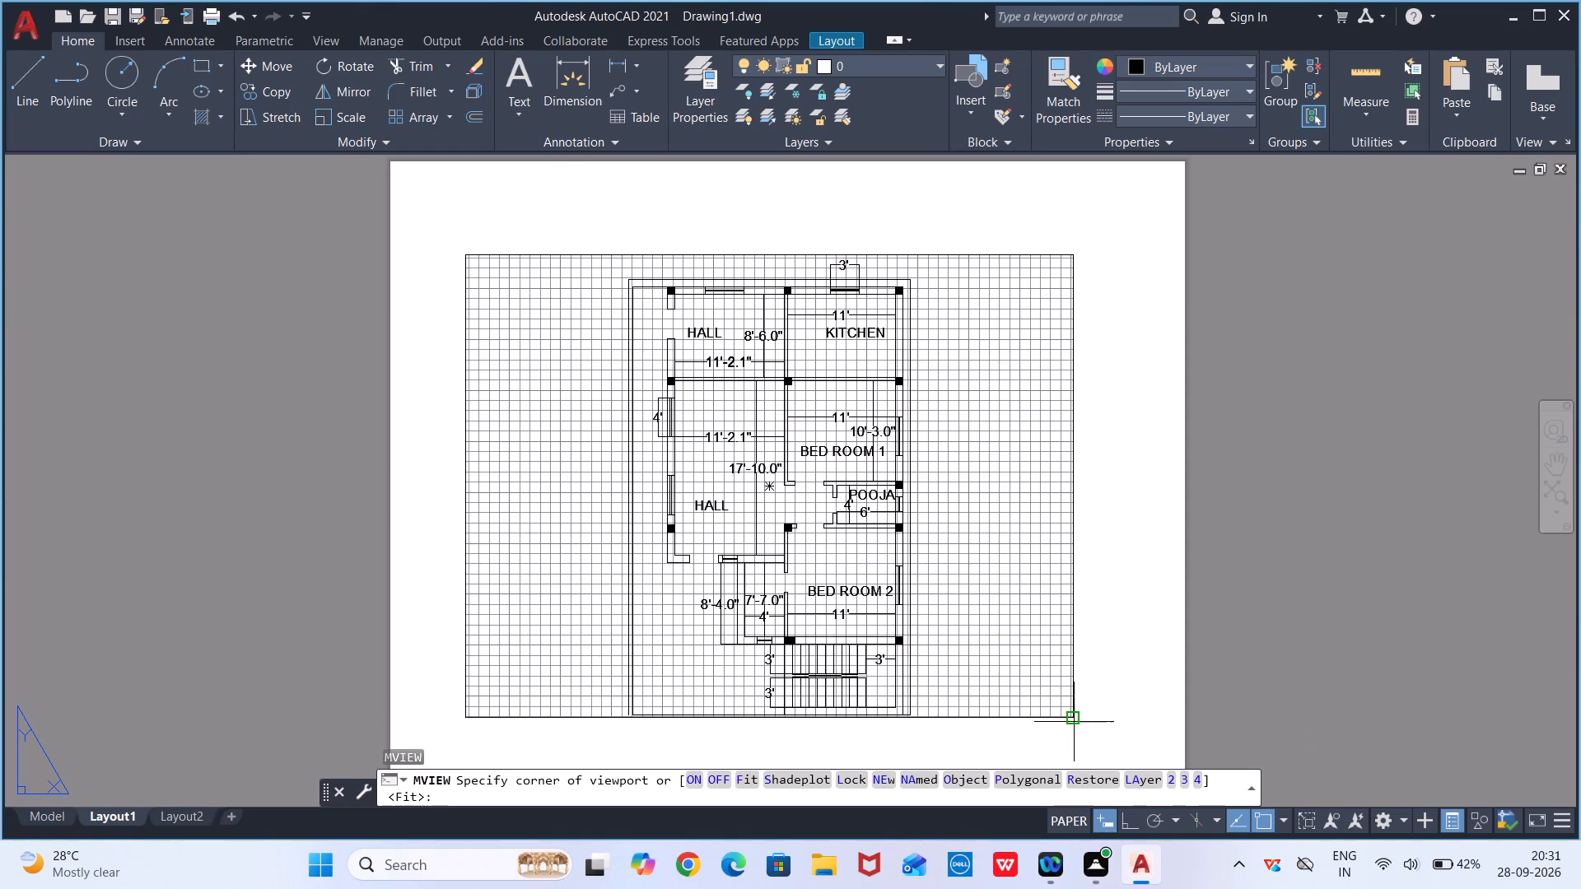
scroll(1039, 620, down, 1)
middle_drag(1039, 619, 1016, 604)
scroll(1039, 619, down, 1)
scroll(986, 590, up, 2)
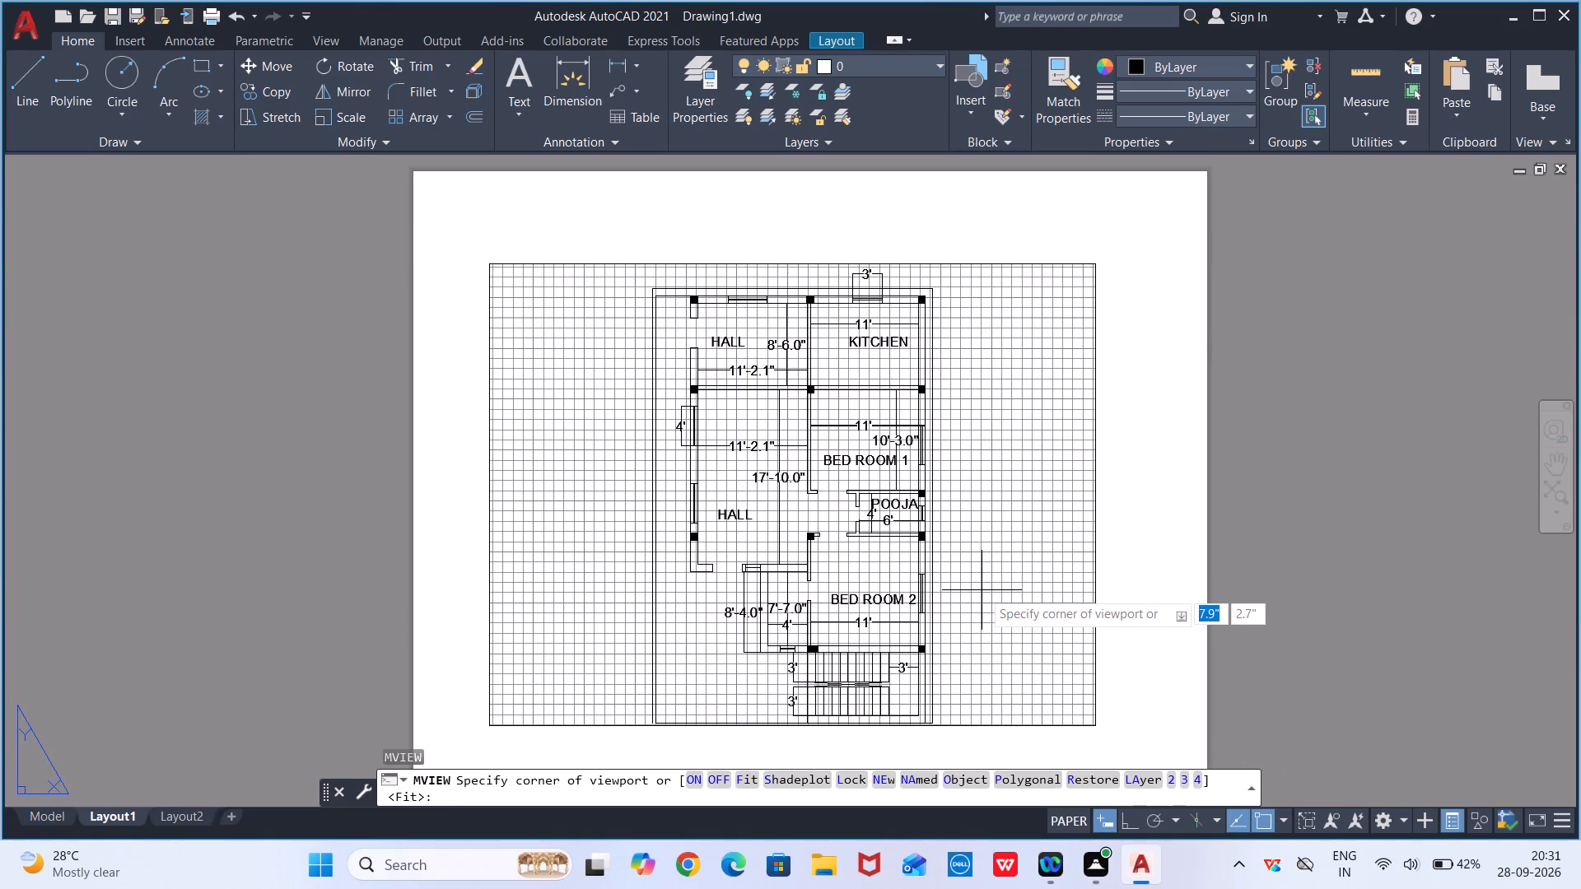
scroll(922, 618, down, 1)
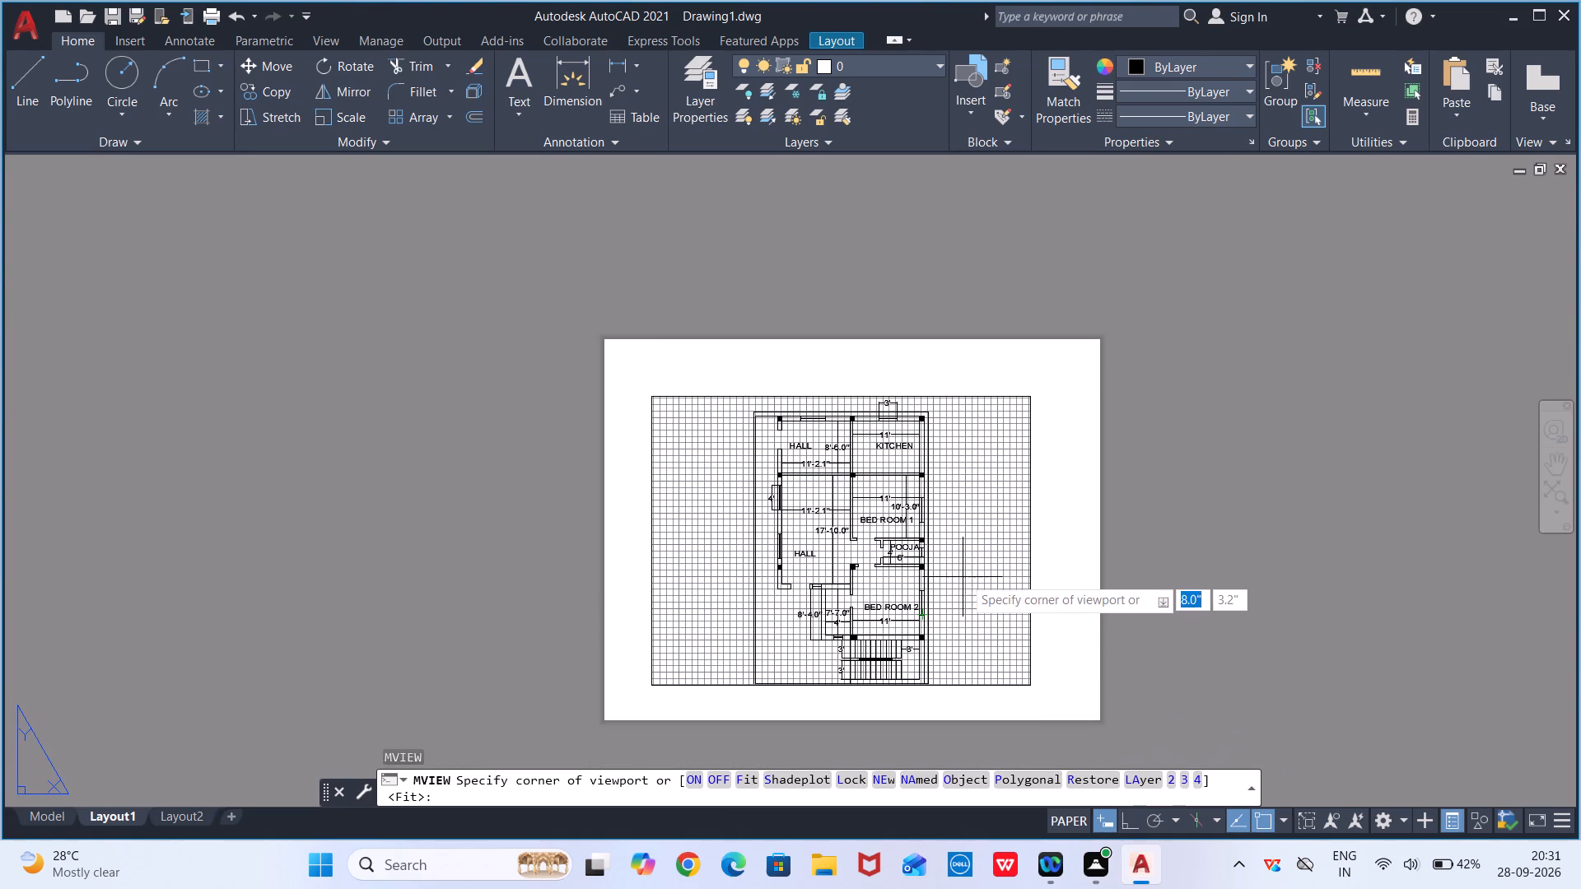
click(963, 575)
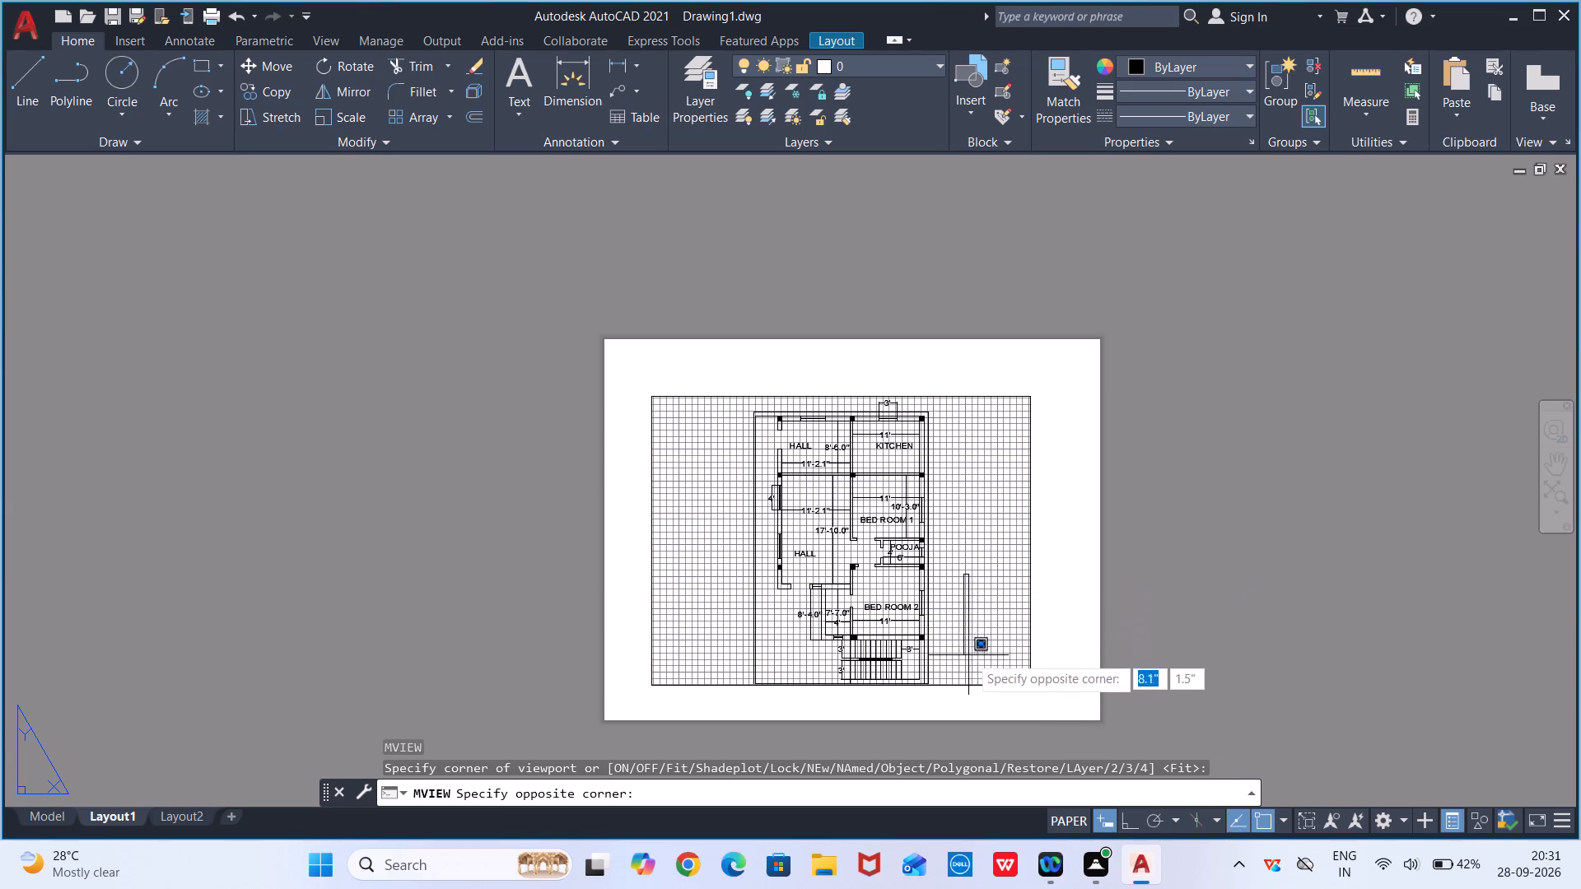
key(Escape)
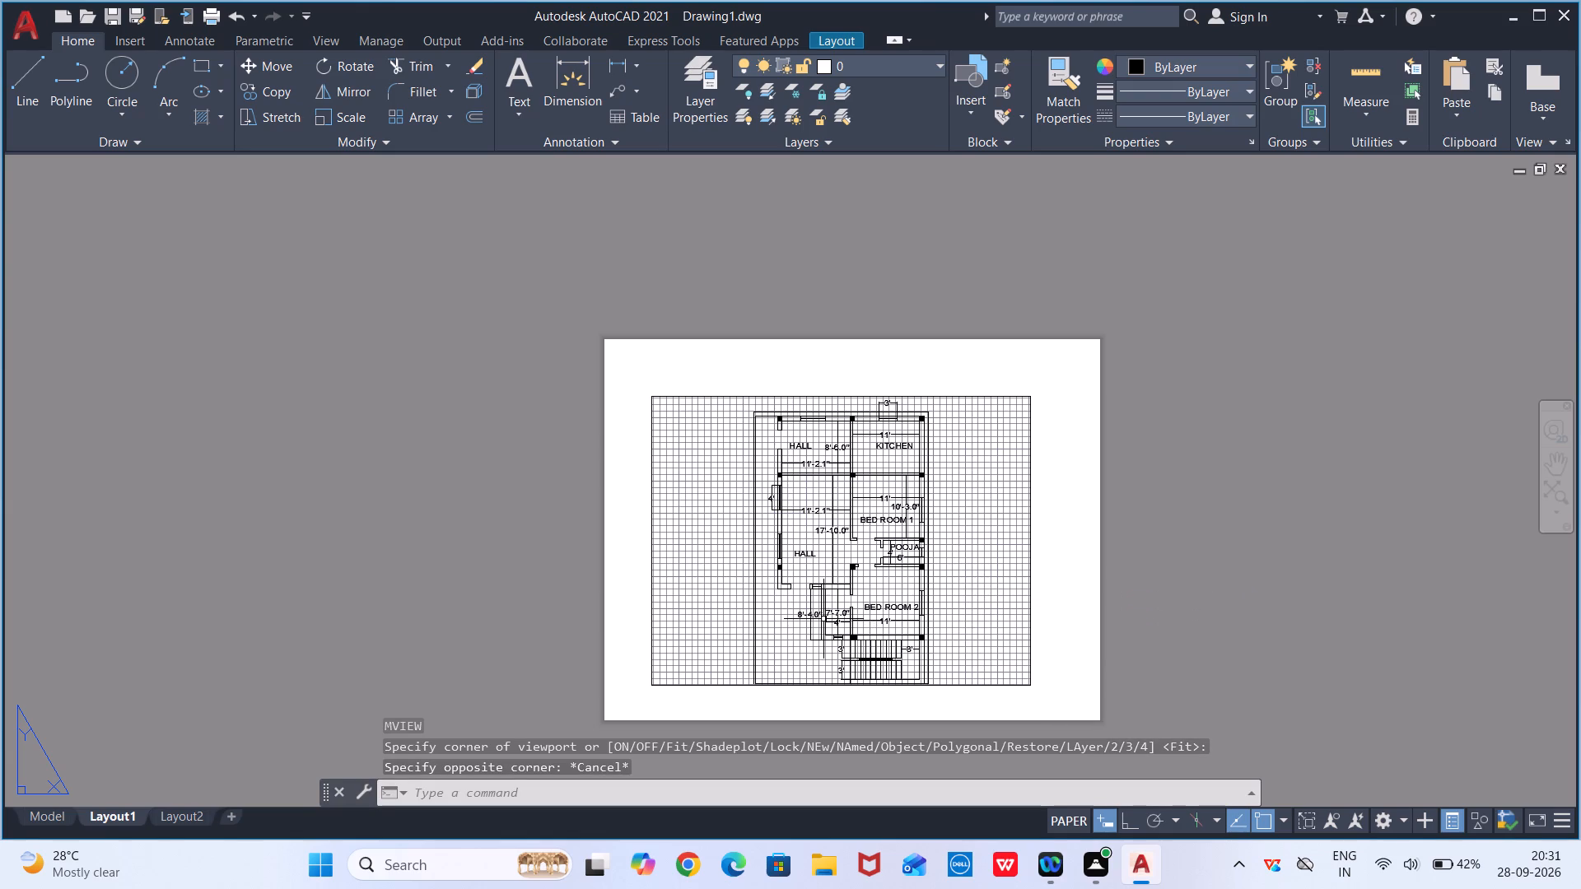
Activate model space inside the Layout1 viewport with MSPACE.
text(MS)
key(Return)
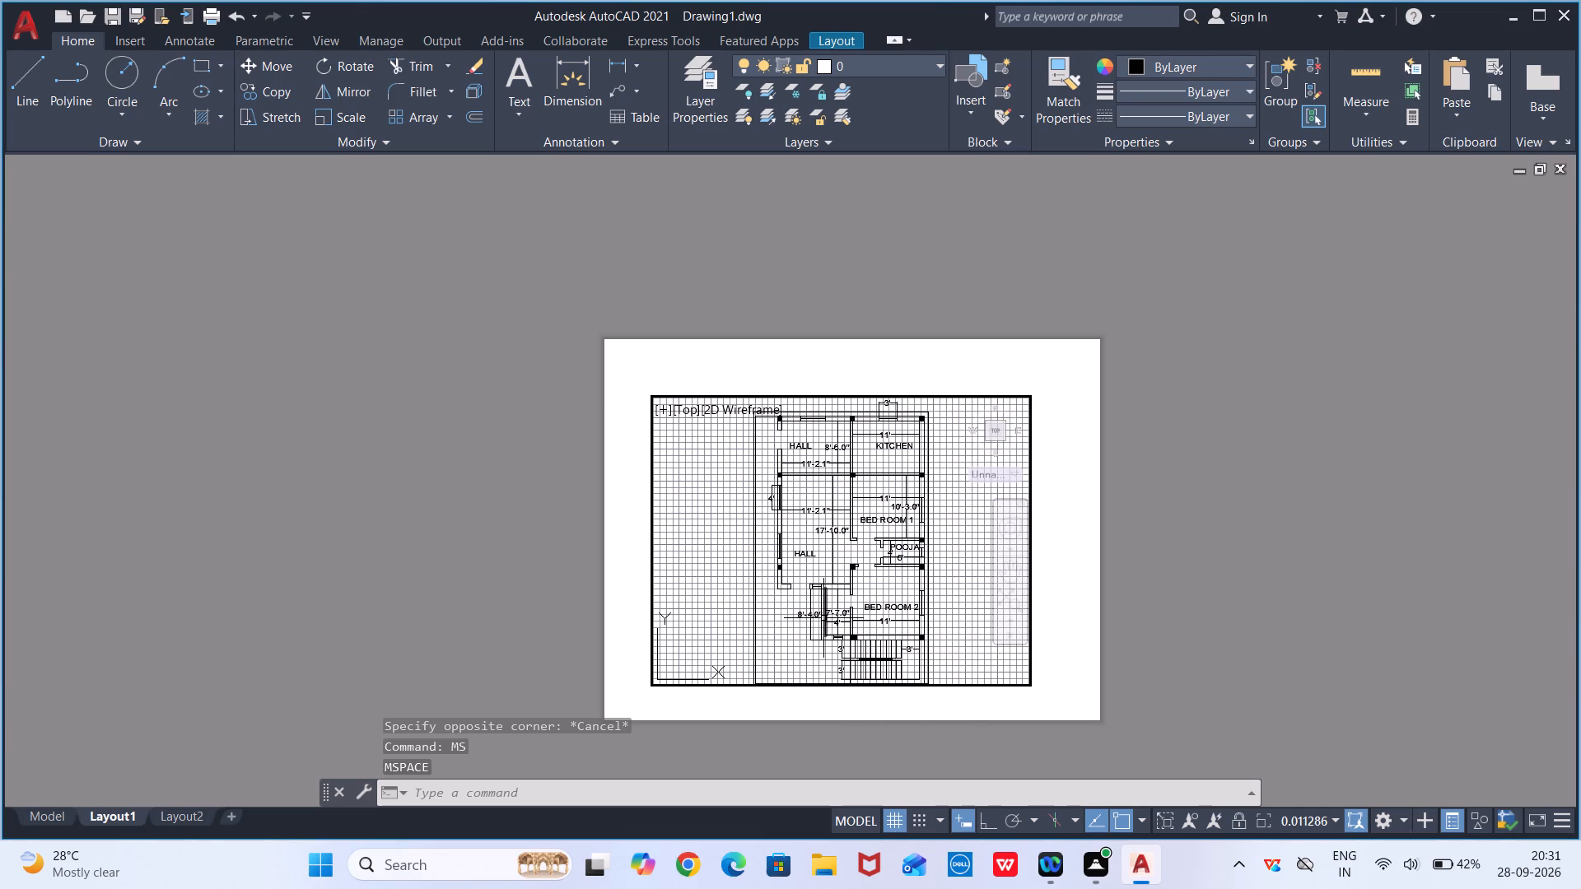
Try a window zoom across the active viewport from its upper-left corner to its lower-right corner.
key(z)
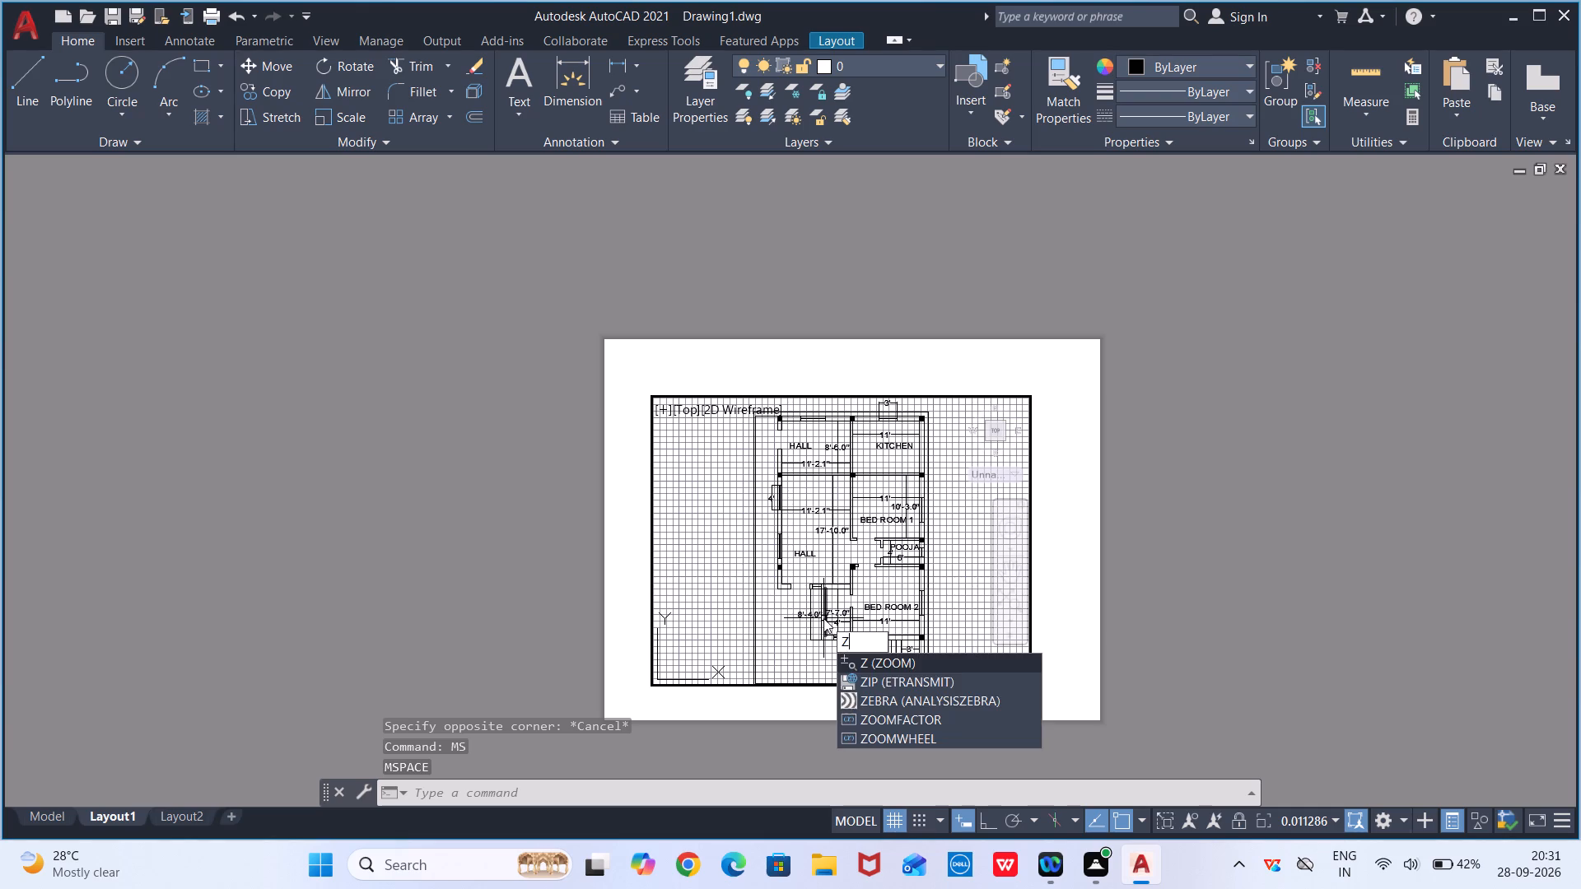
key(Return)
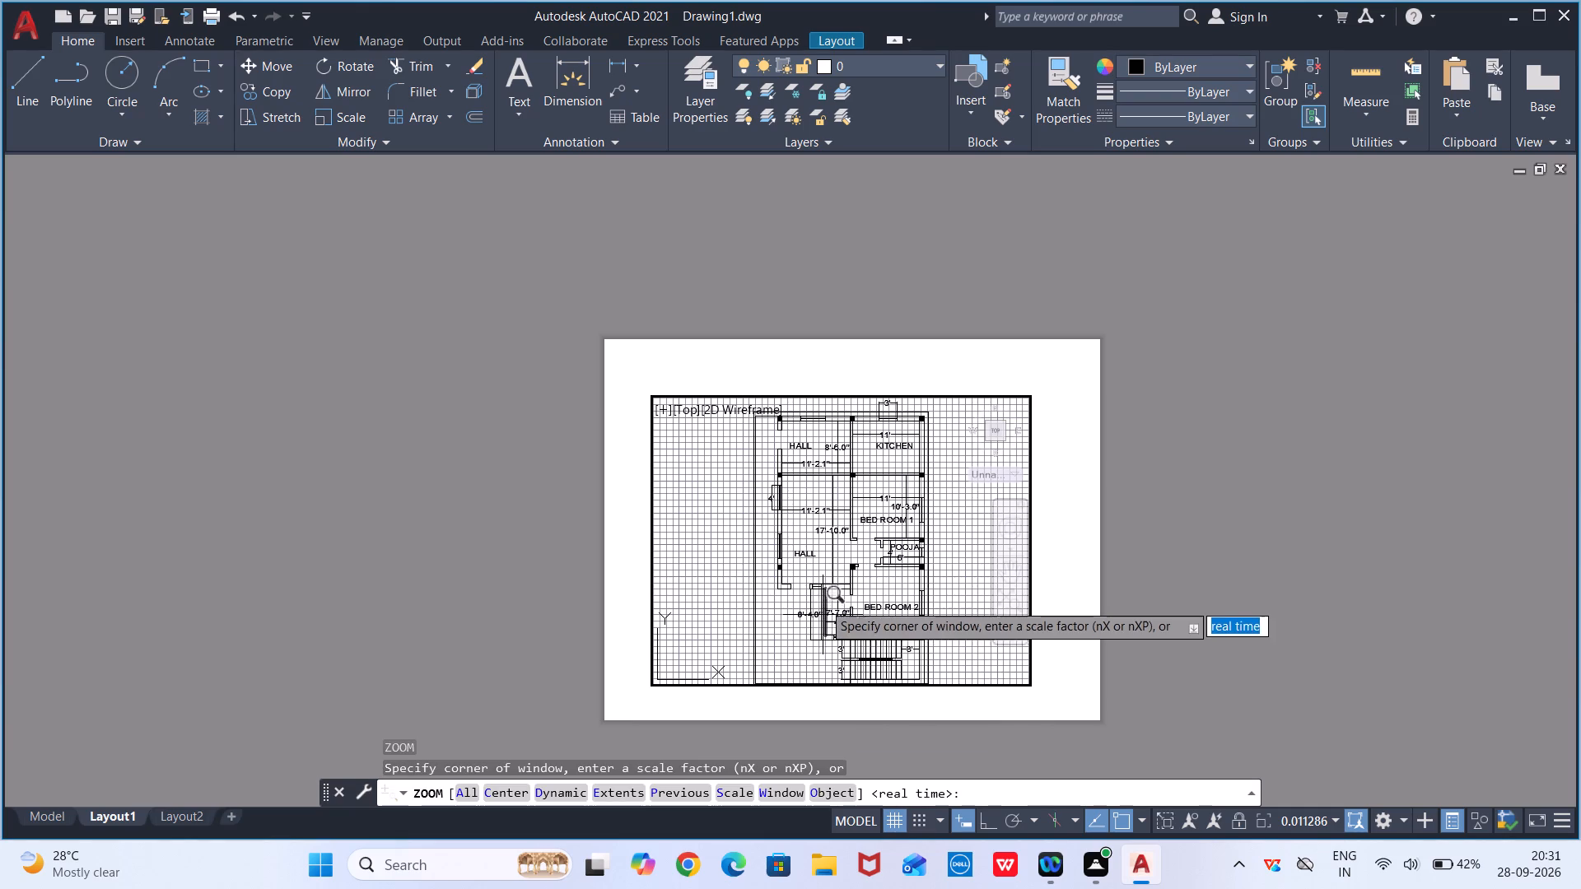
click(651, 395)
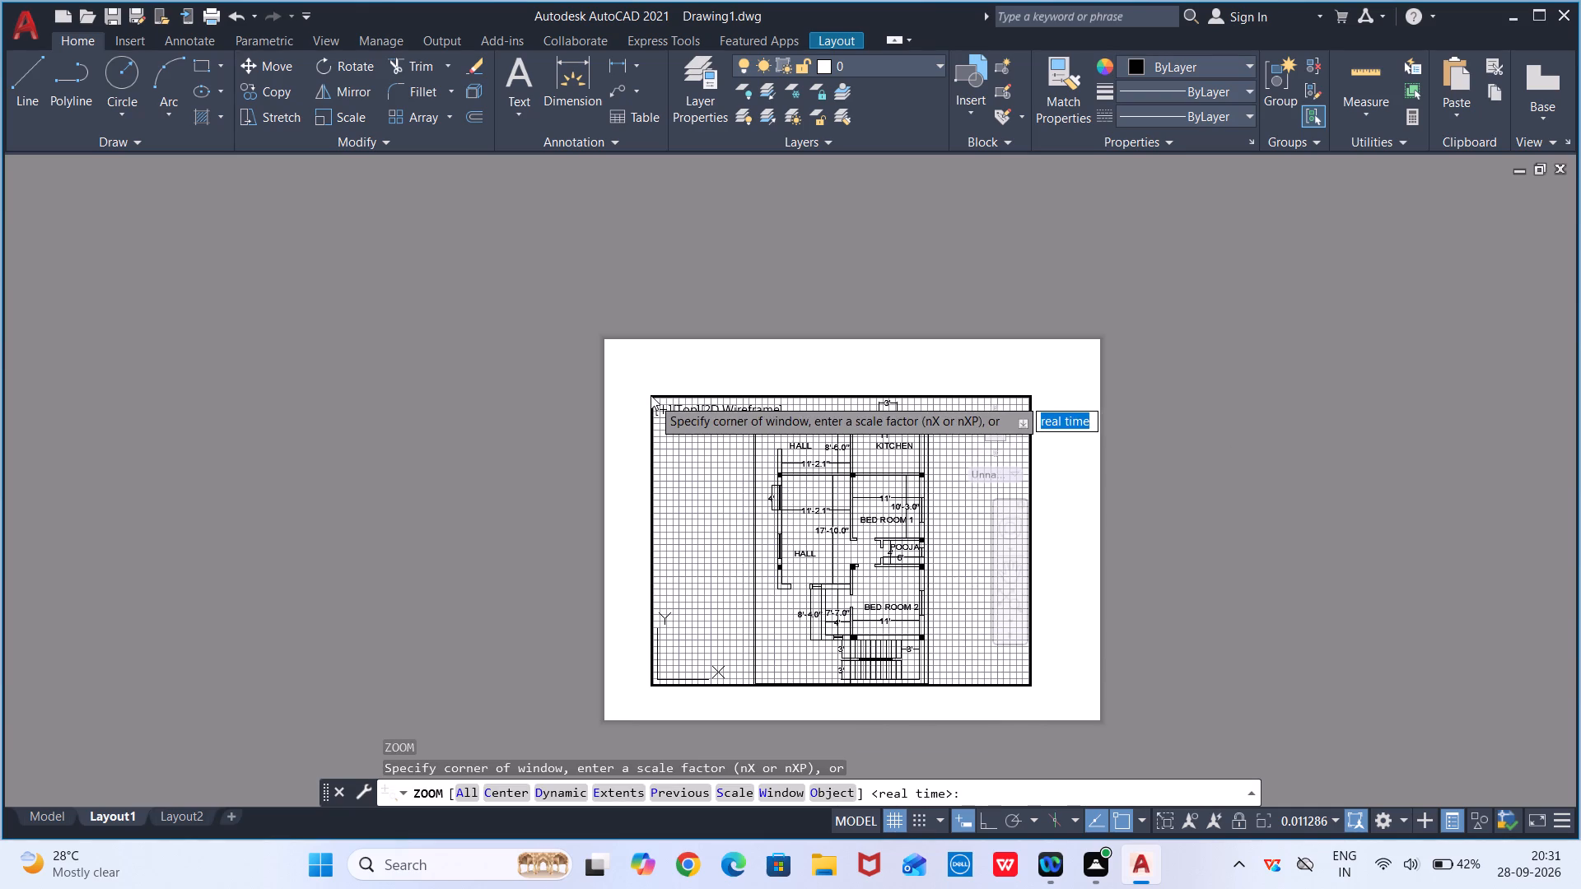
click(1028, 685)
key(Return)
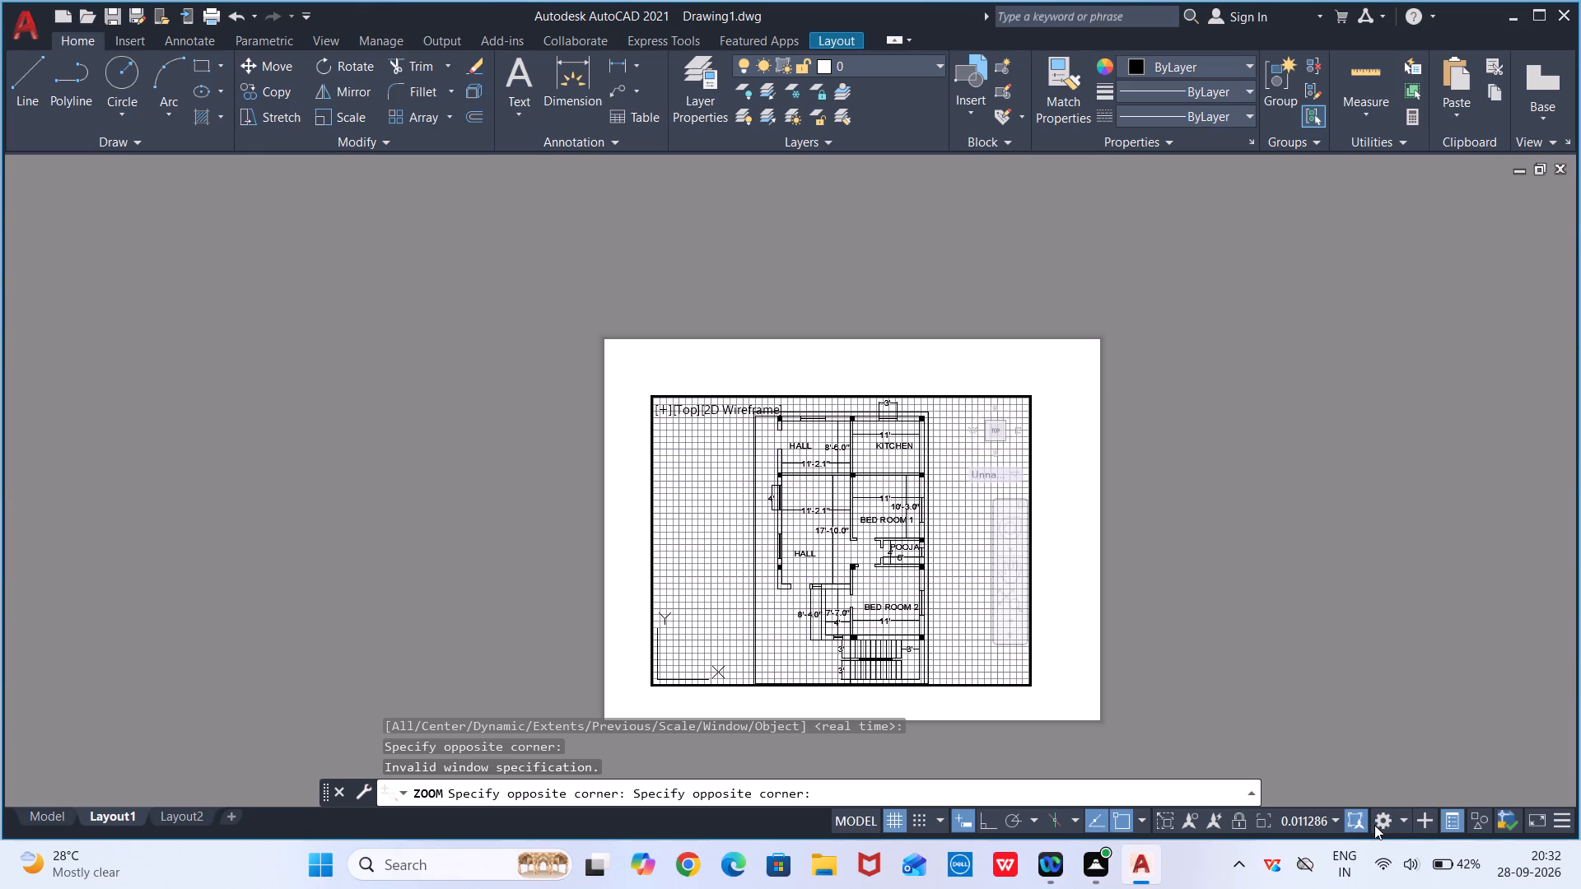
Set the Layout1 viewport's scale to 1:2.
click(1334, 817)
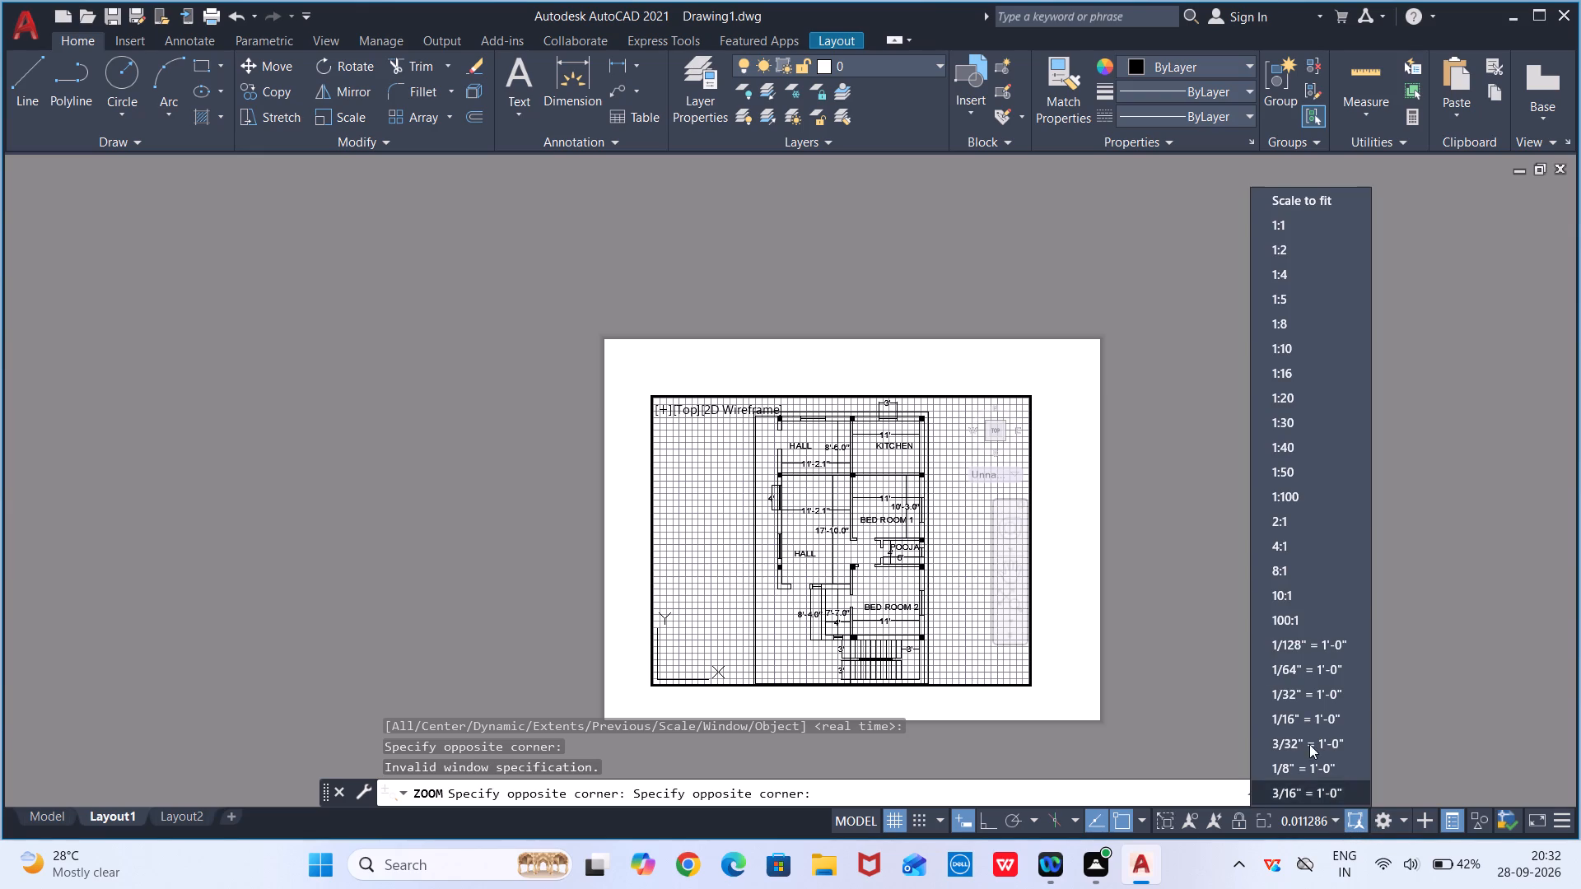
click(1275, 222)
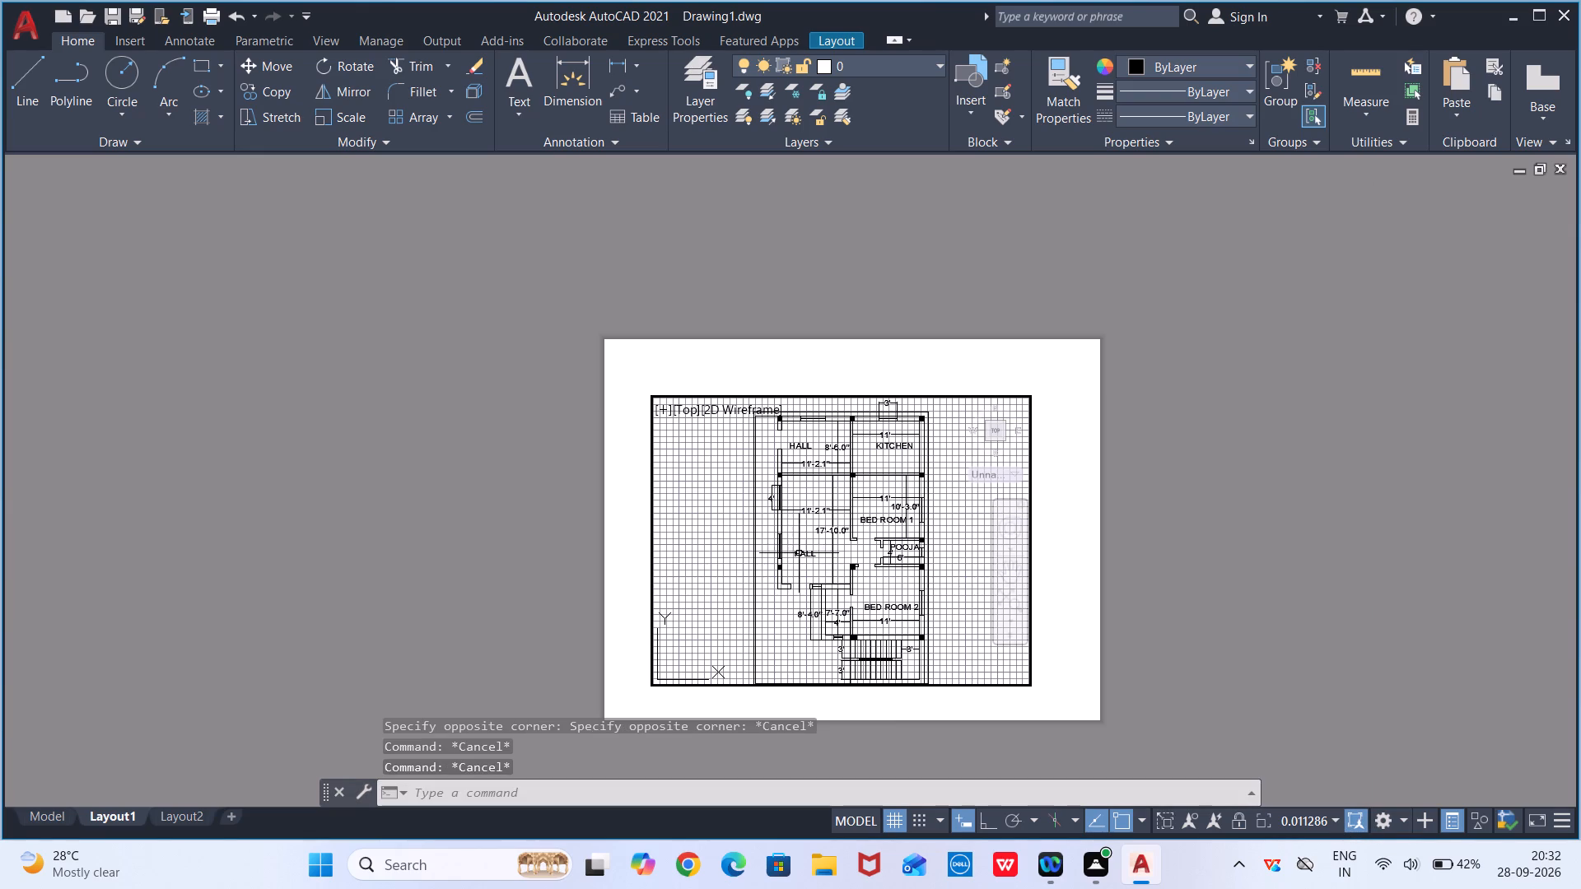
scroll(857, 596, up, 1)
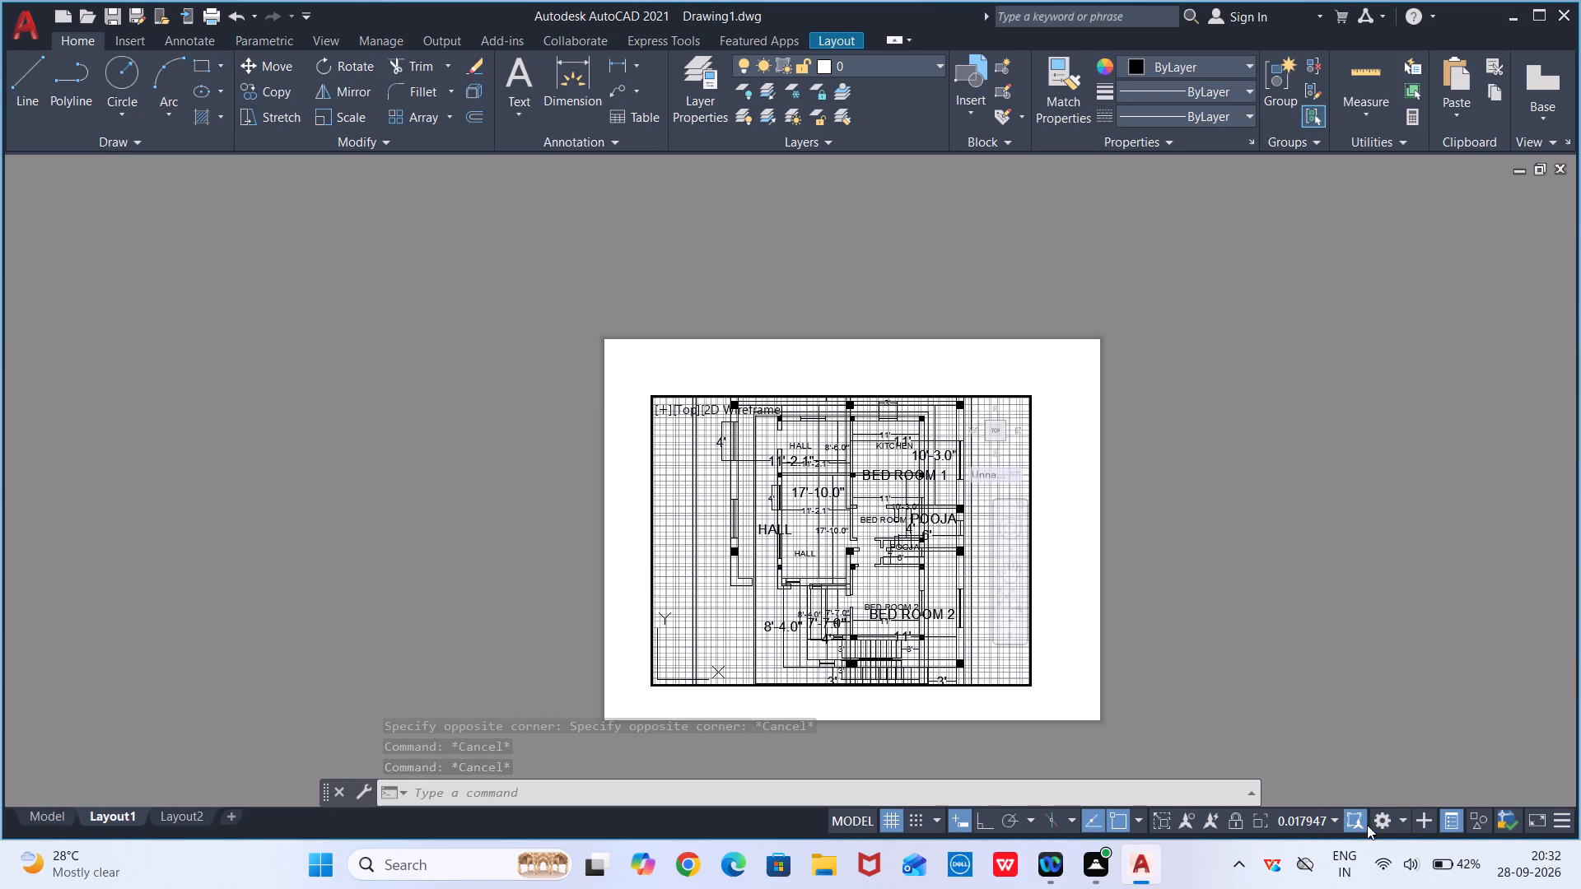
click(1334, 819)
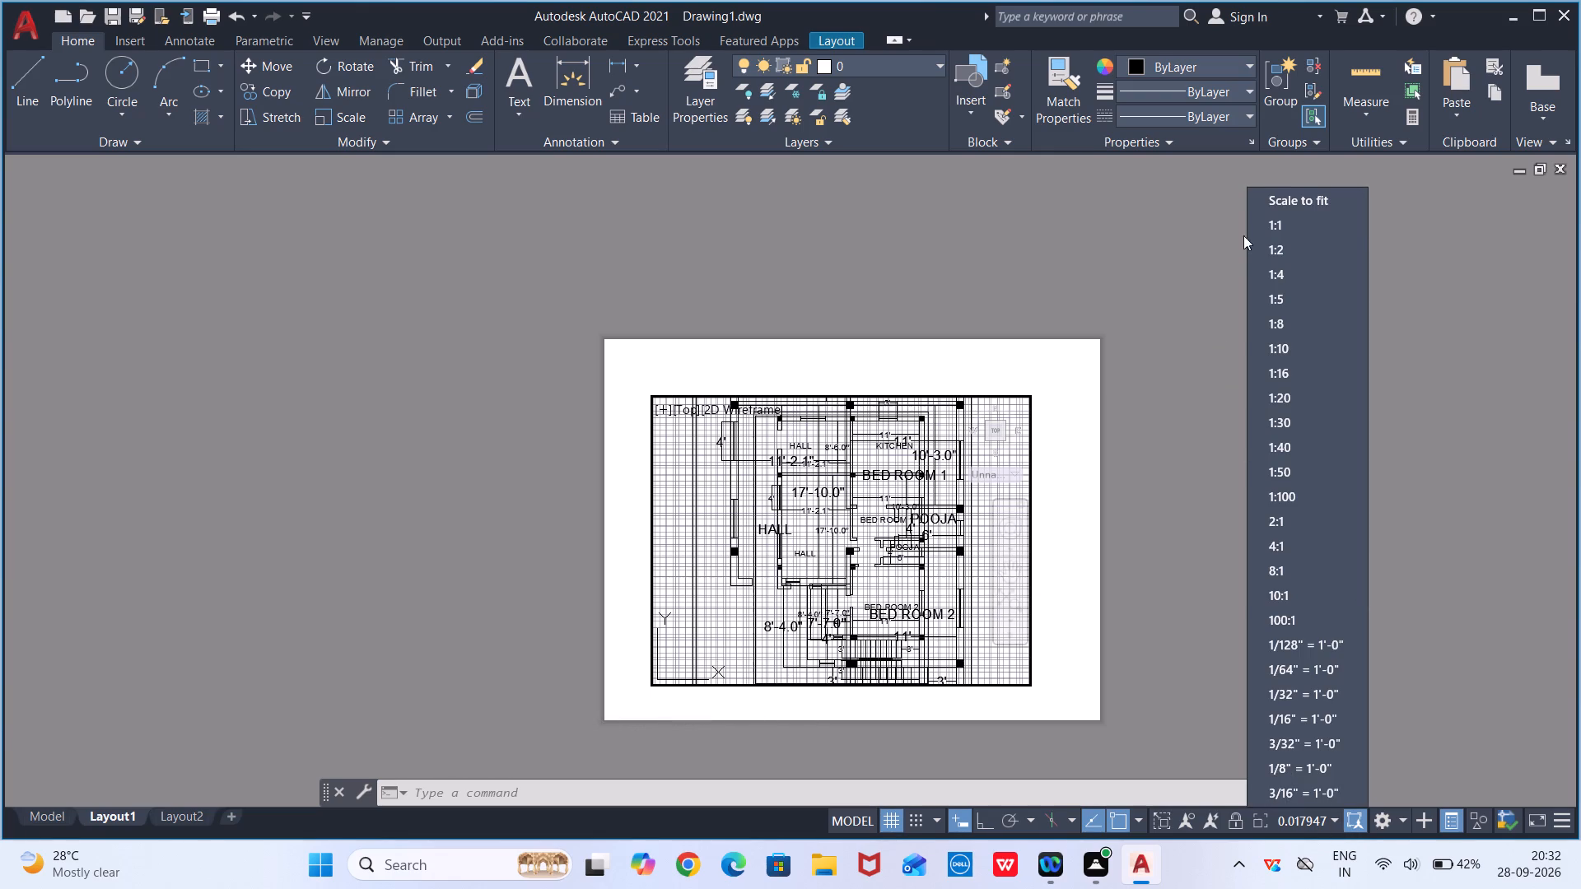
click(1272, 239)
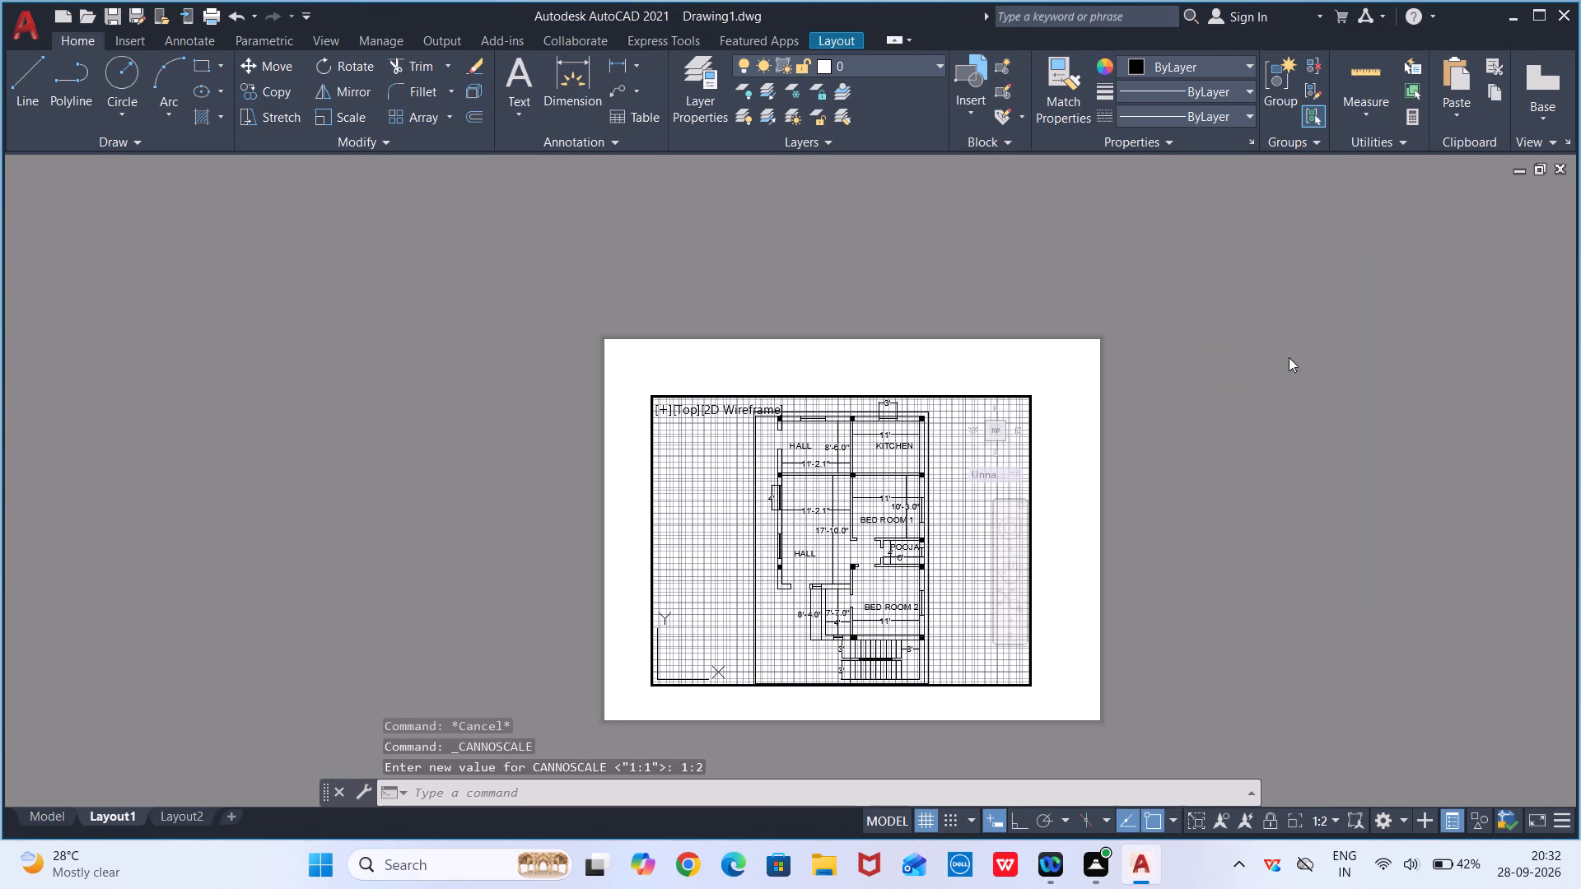
Set the Layout1 viewport's scale to 1:1.
click(1331, 819)
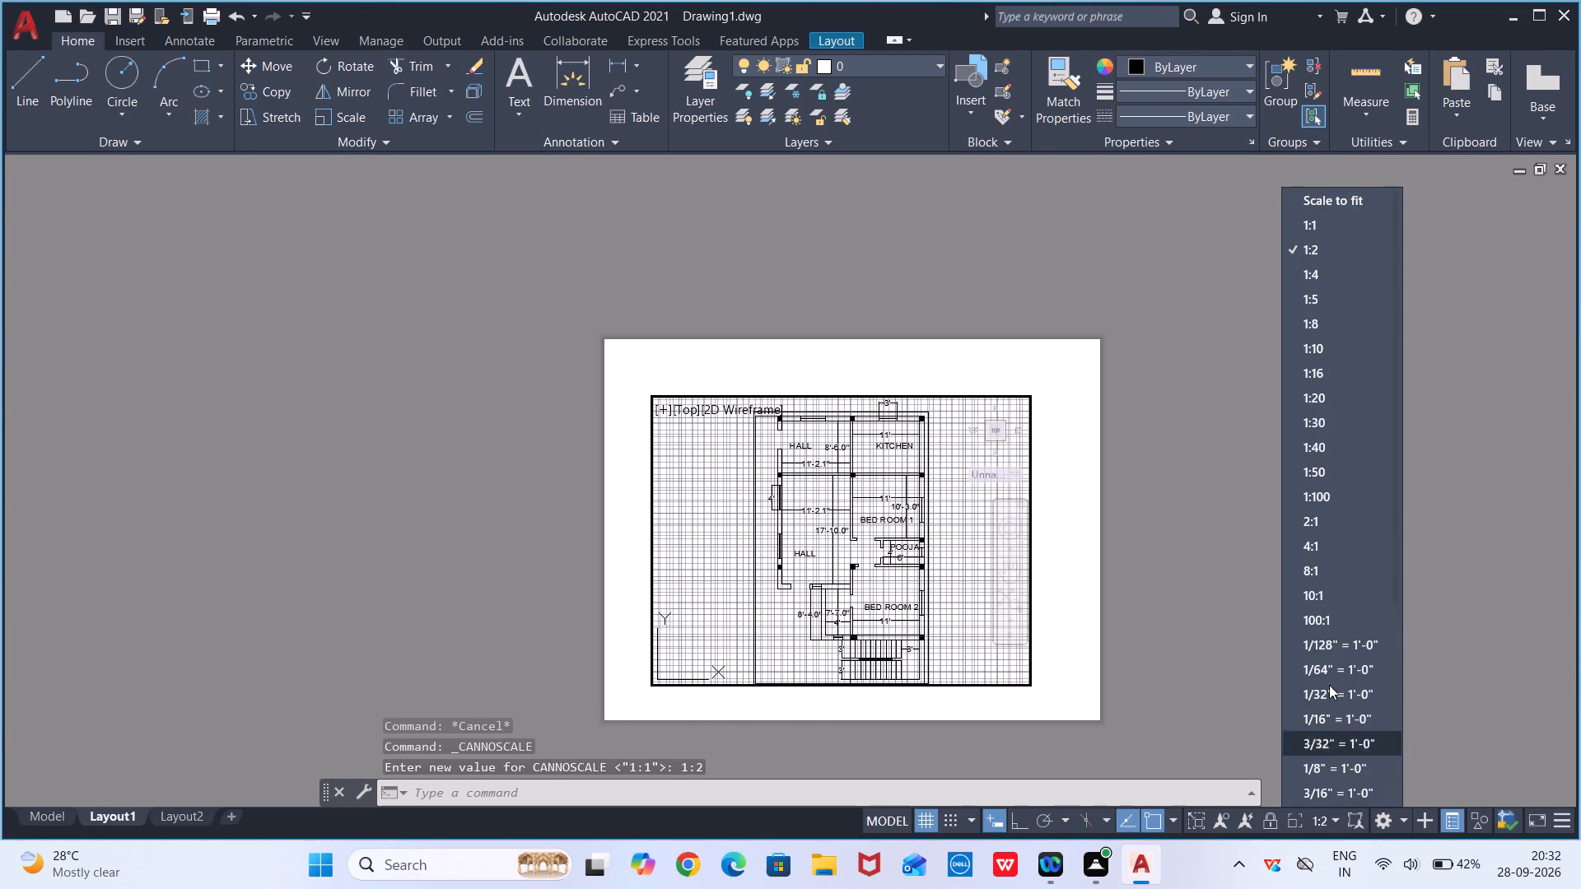
click(1321, 219)
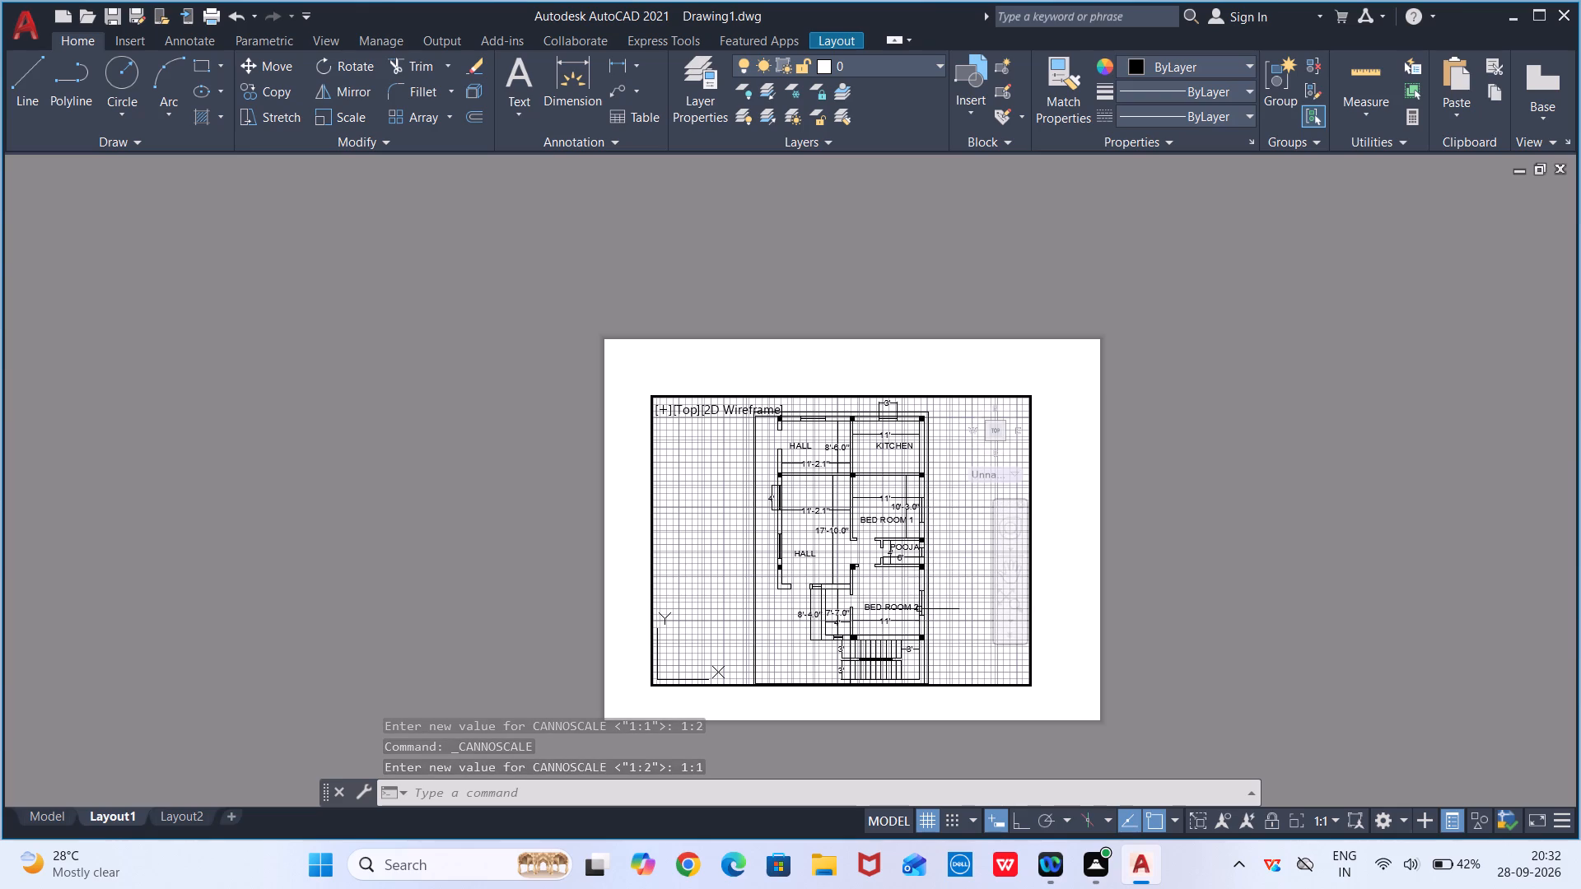
middle_click(907, 666)
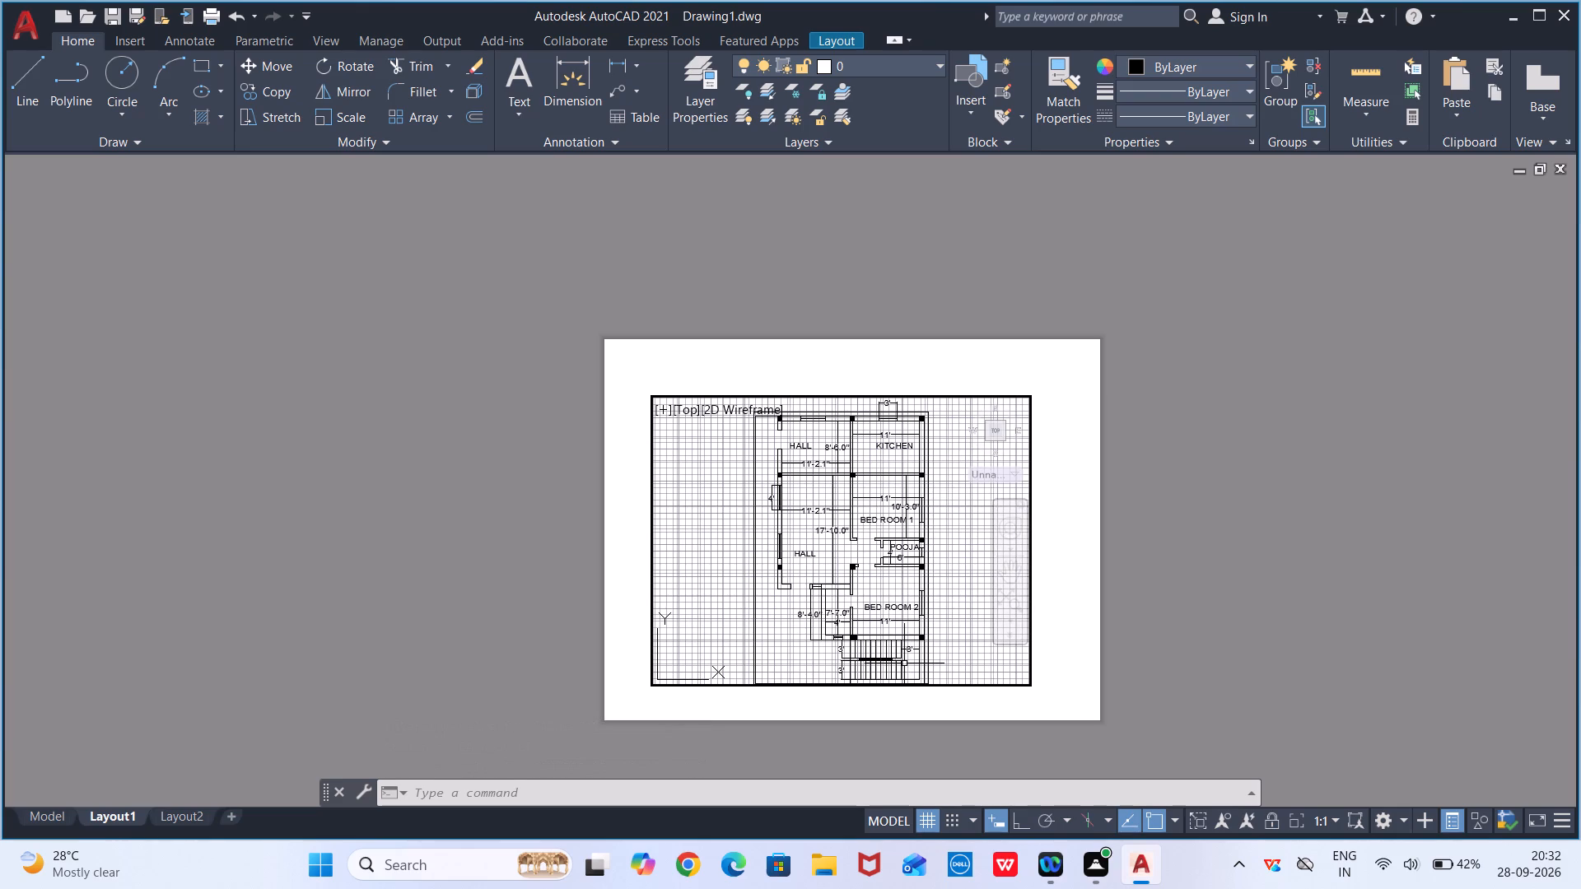
key(Return)
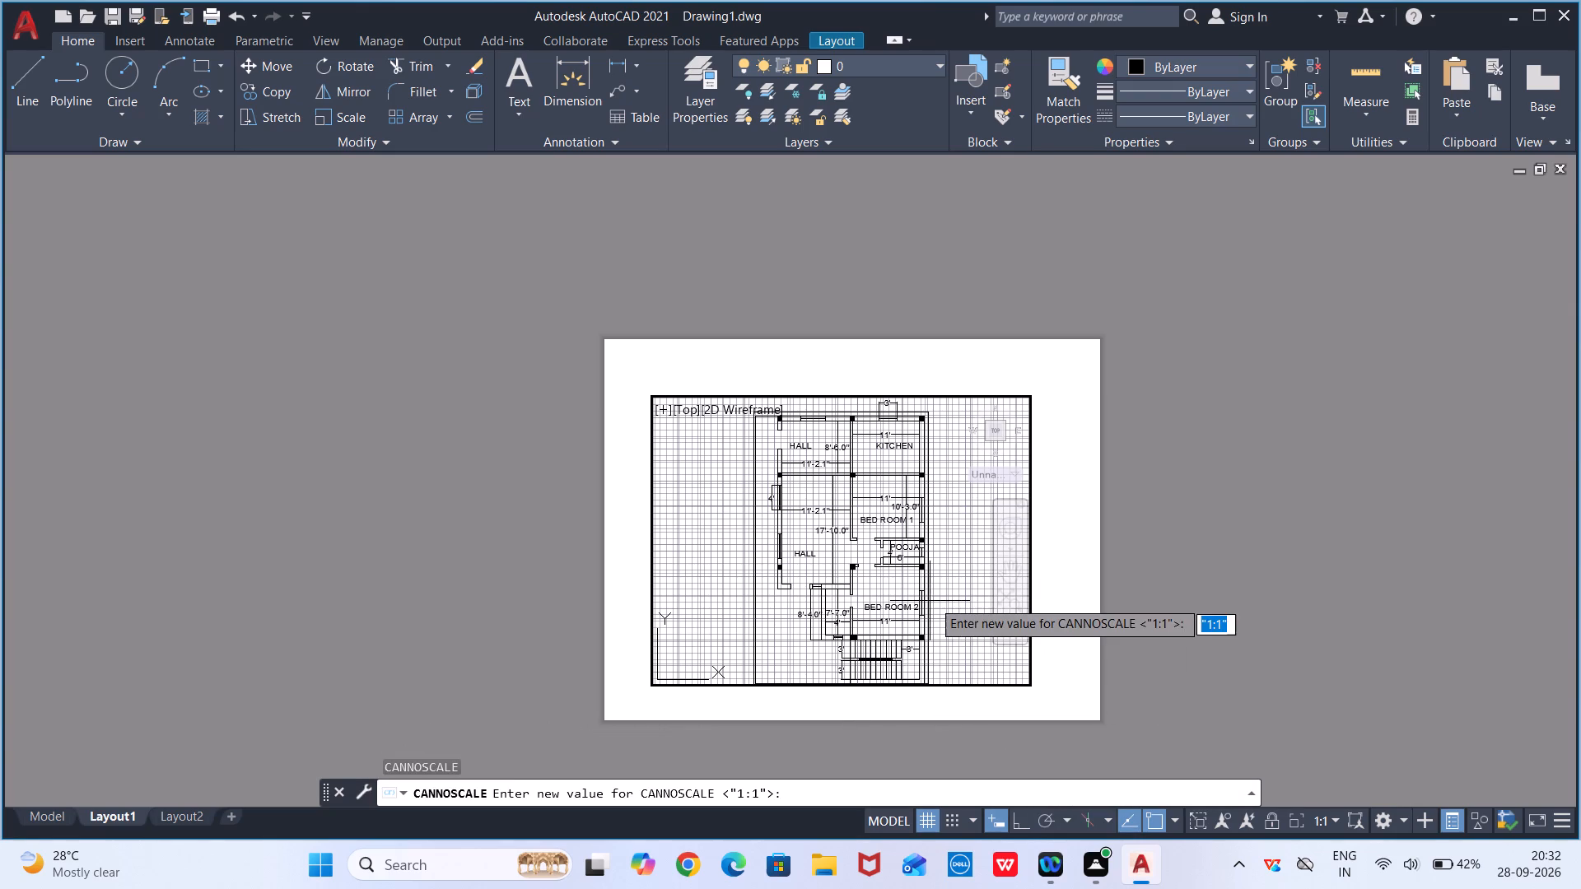
click(960, 603)
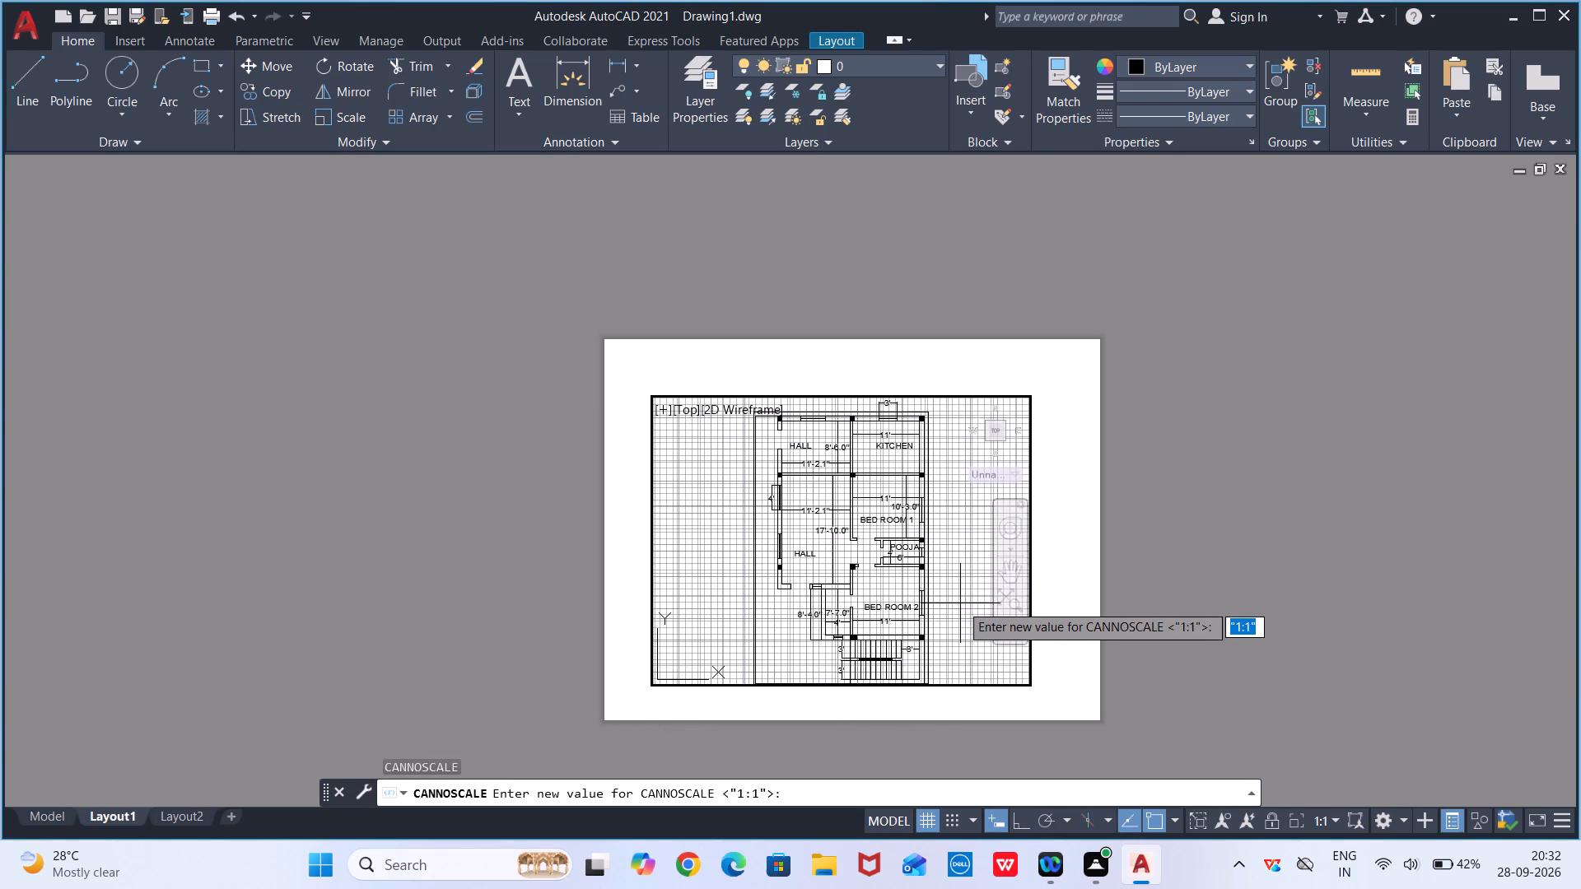
key(Escape)
key(Escape)
Turn off the model-space grid in the active Layout1 viewport.
scroll(960, 632, up, 3)
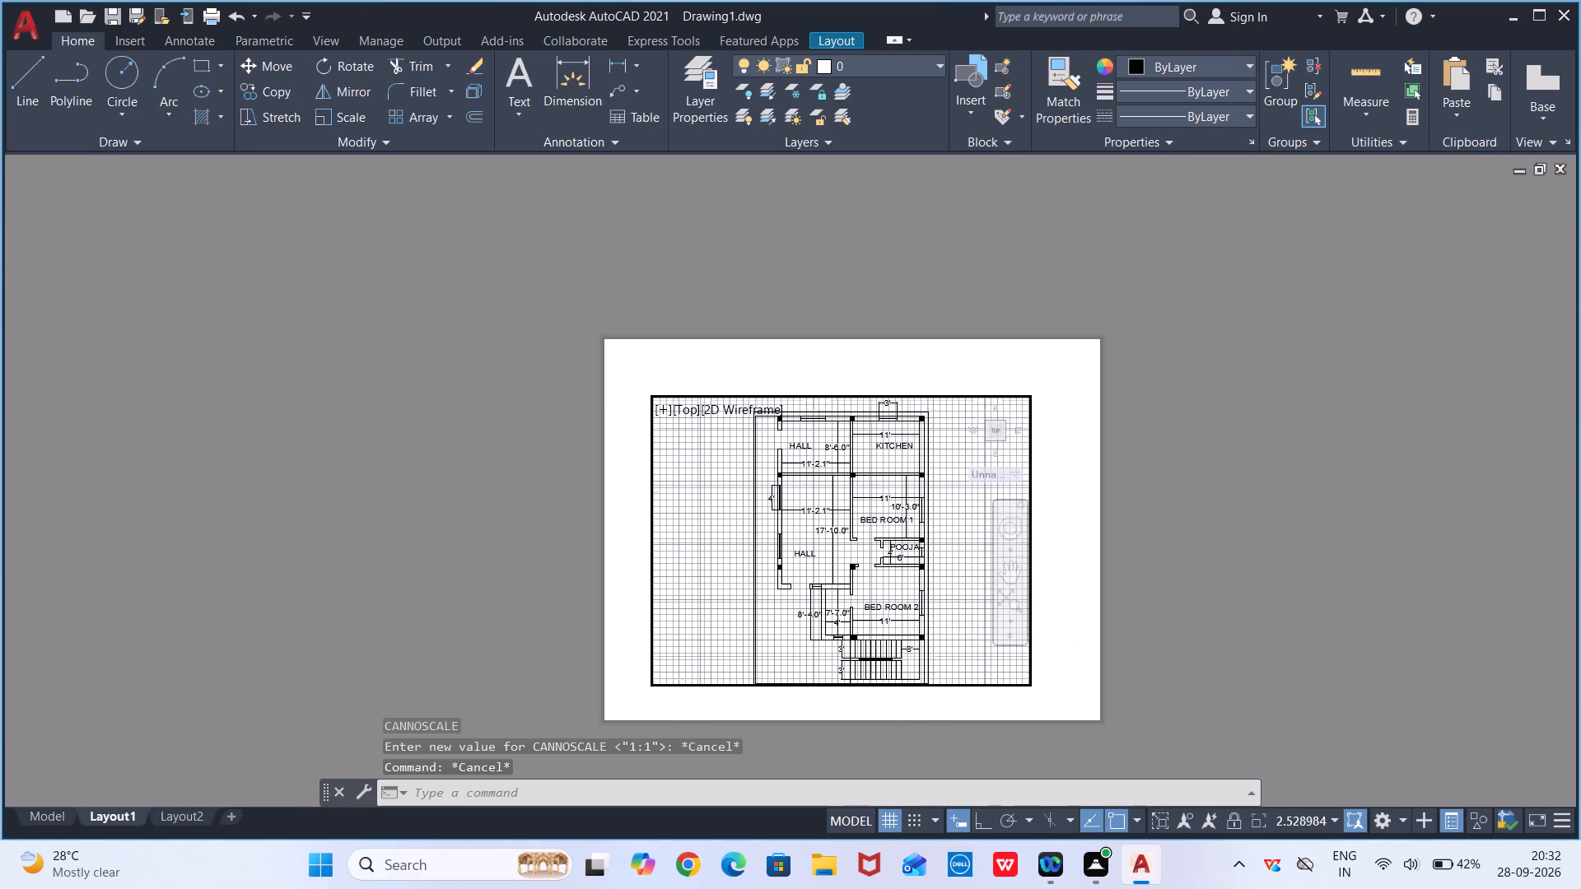
scroll(959, 631, up, 2)
scroll(942, 638, down, 3)
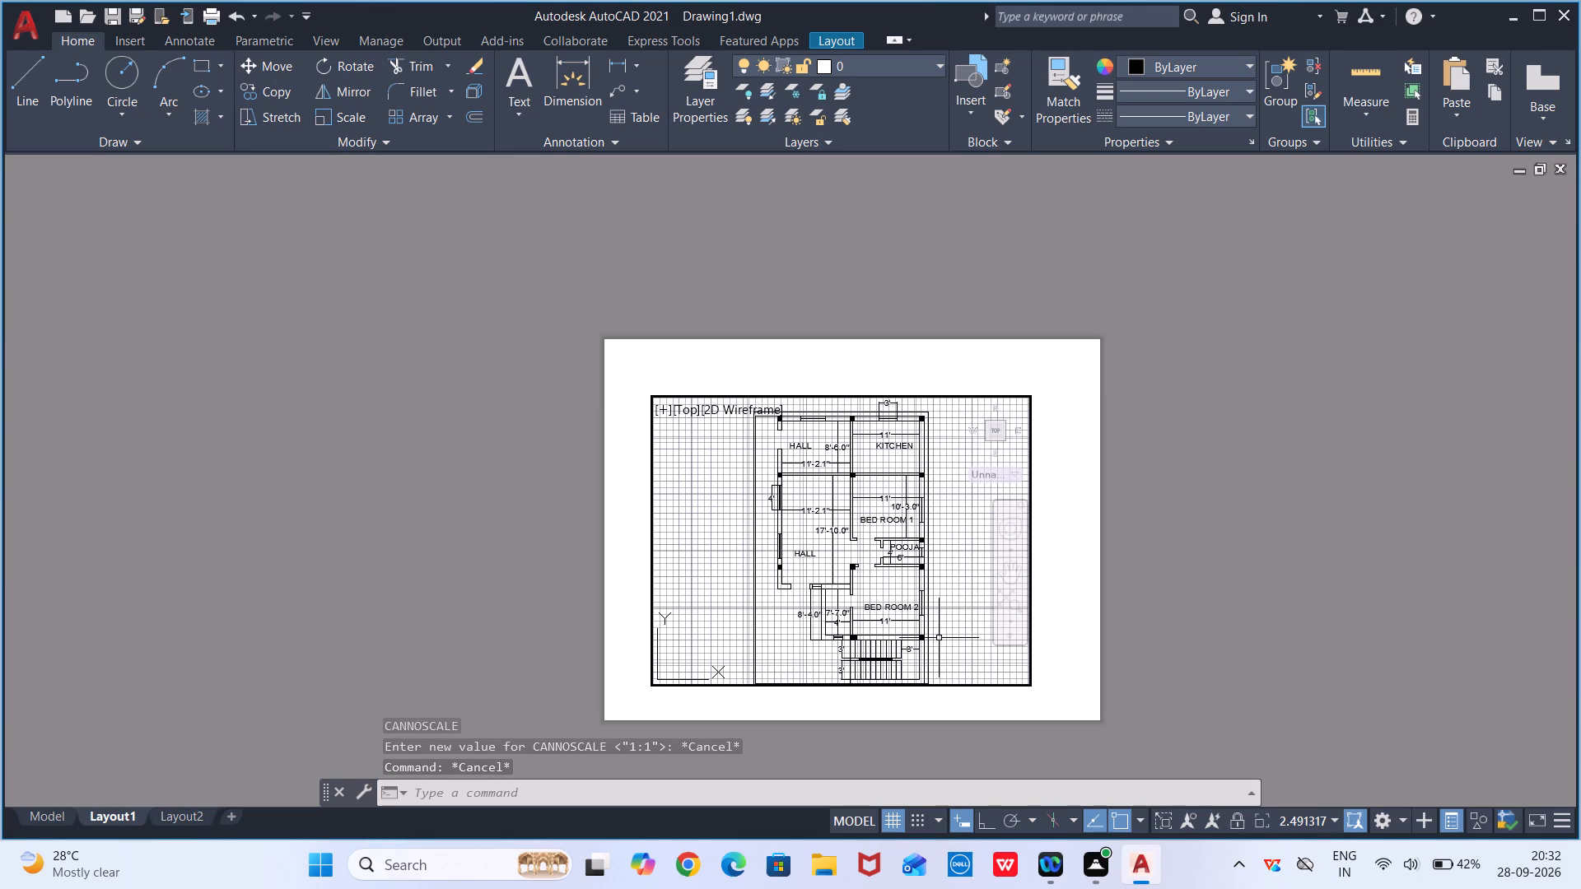
key(F7)
key(F7)
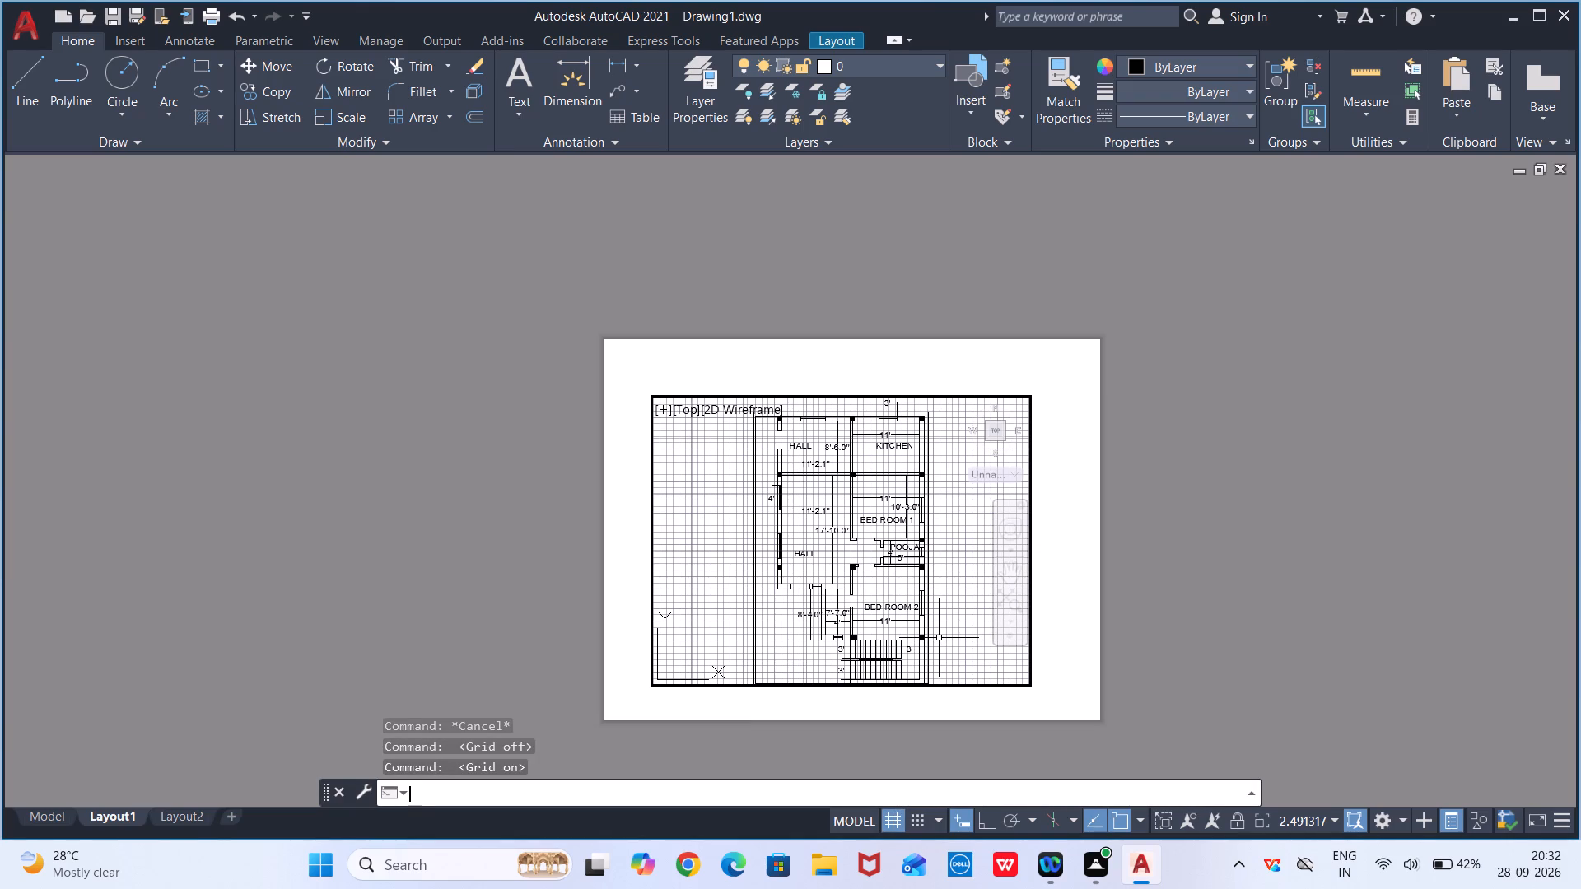
key(F7)
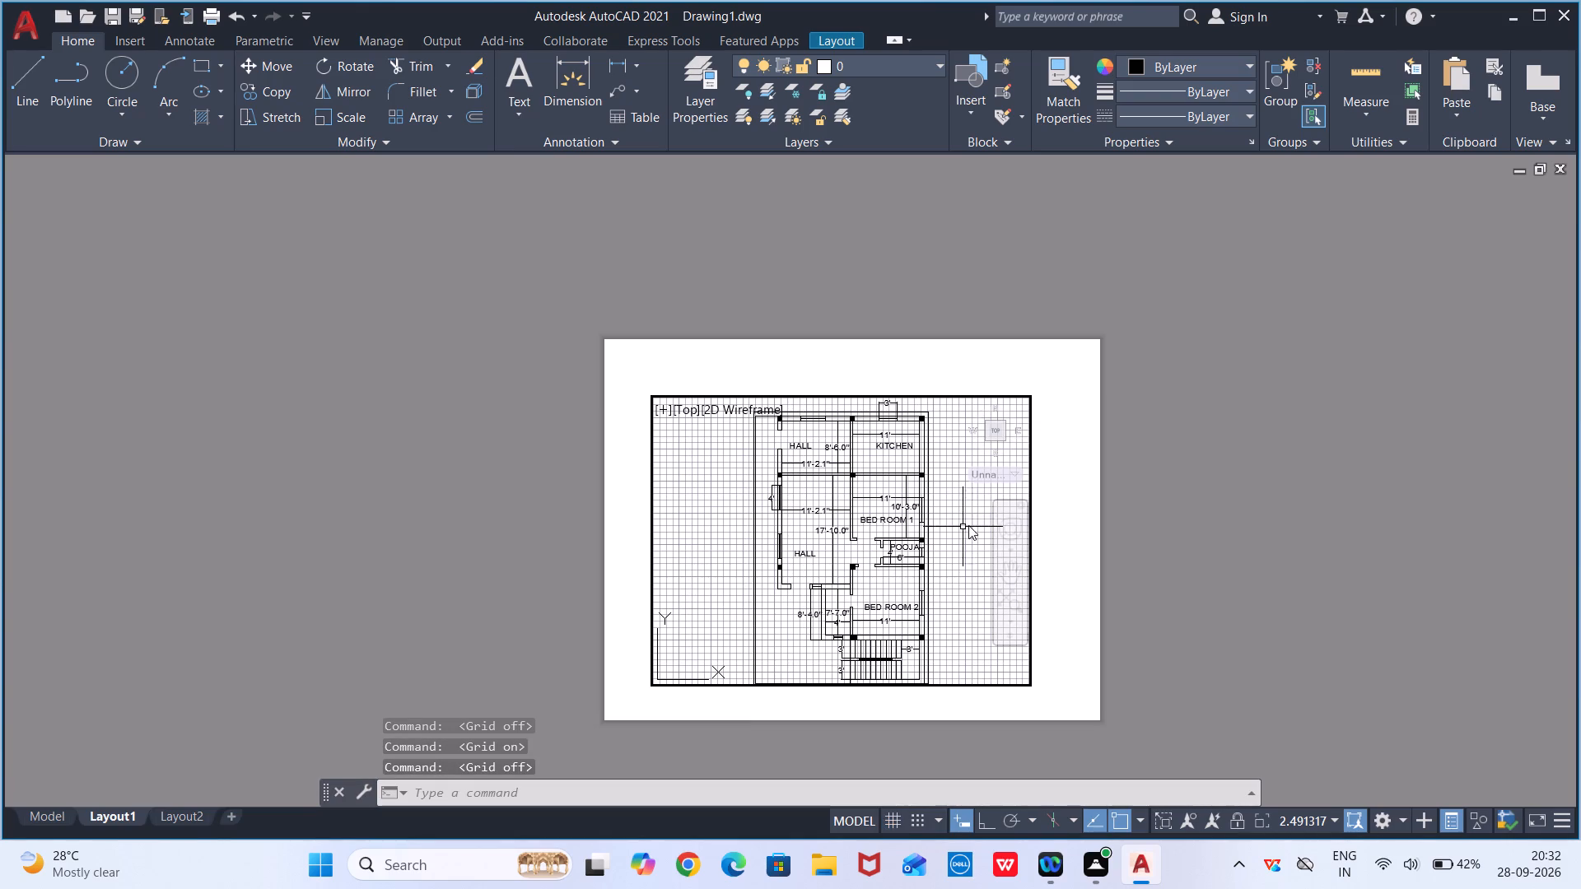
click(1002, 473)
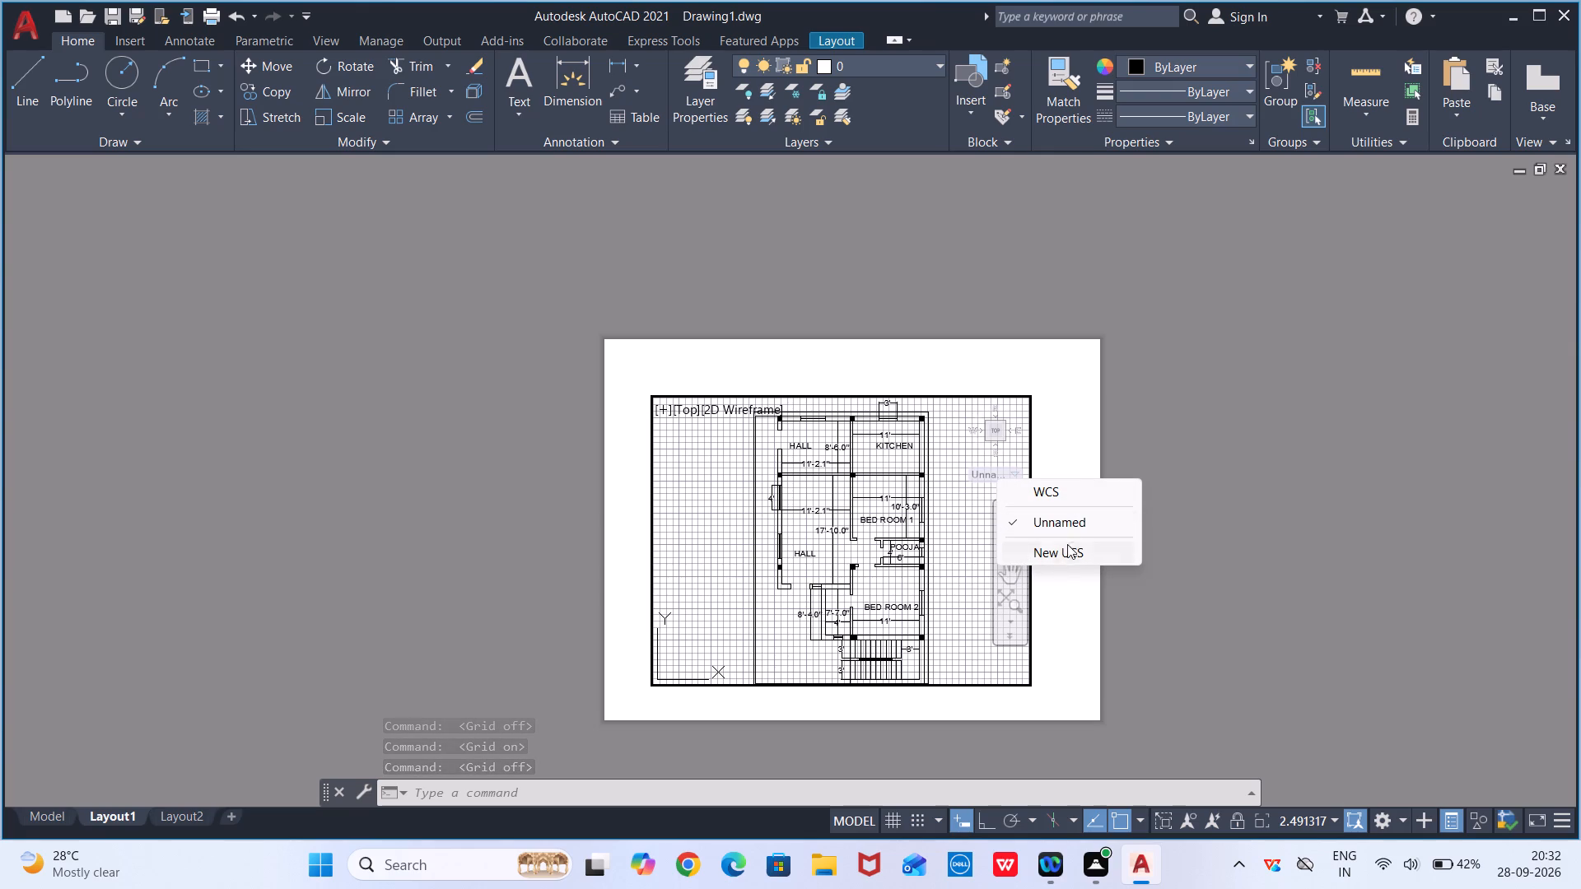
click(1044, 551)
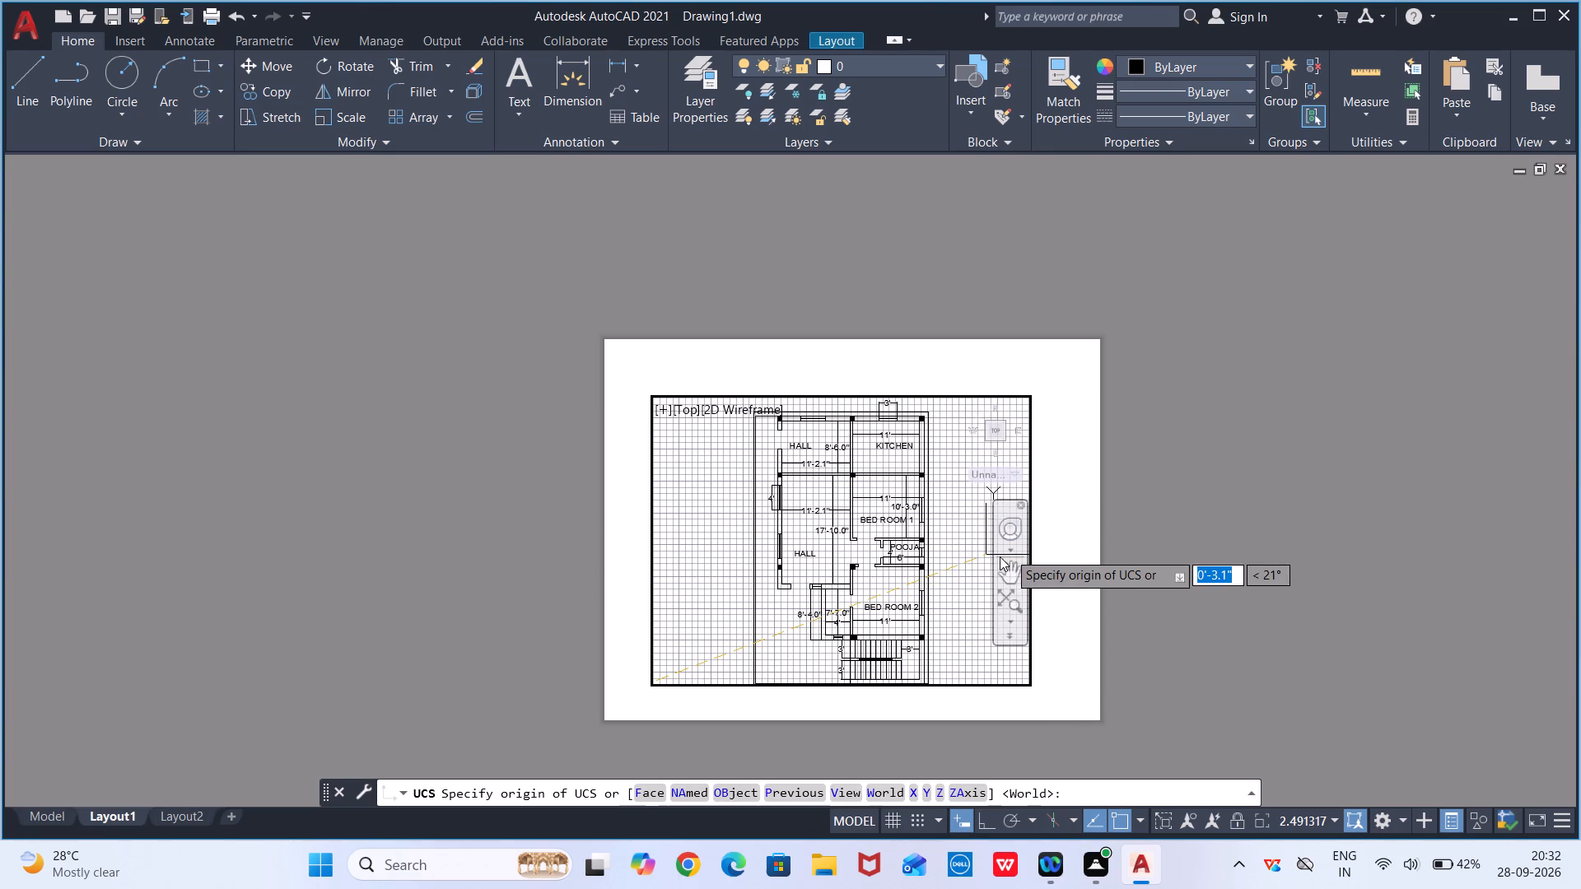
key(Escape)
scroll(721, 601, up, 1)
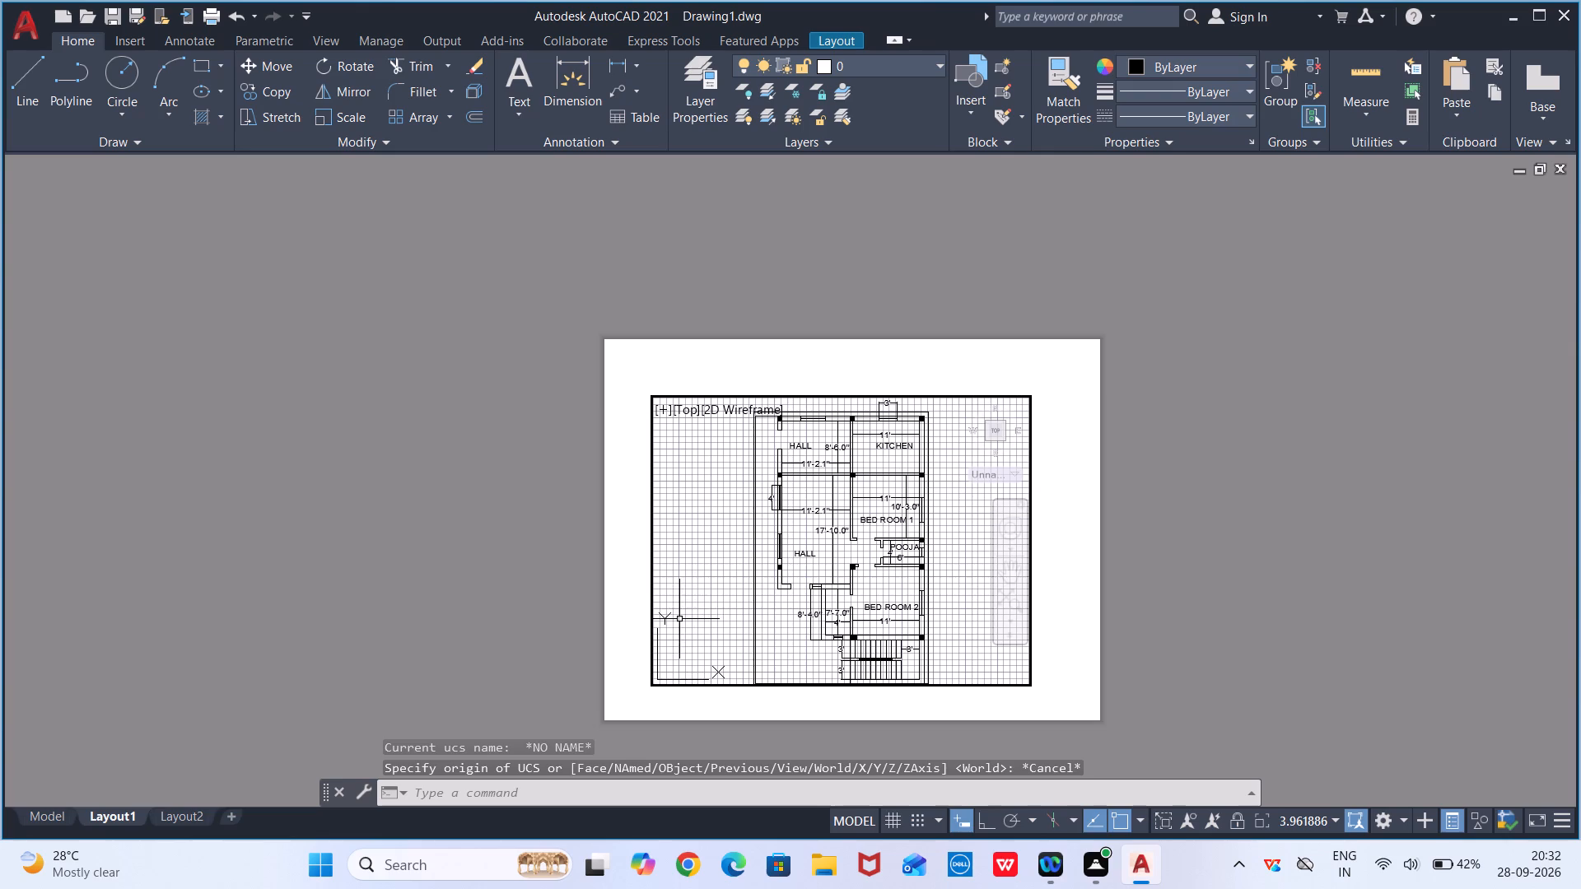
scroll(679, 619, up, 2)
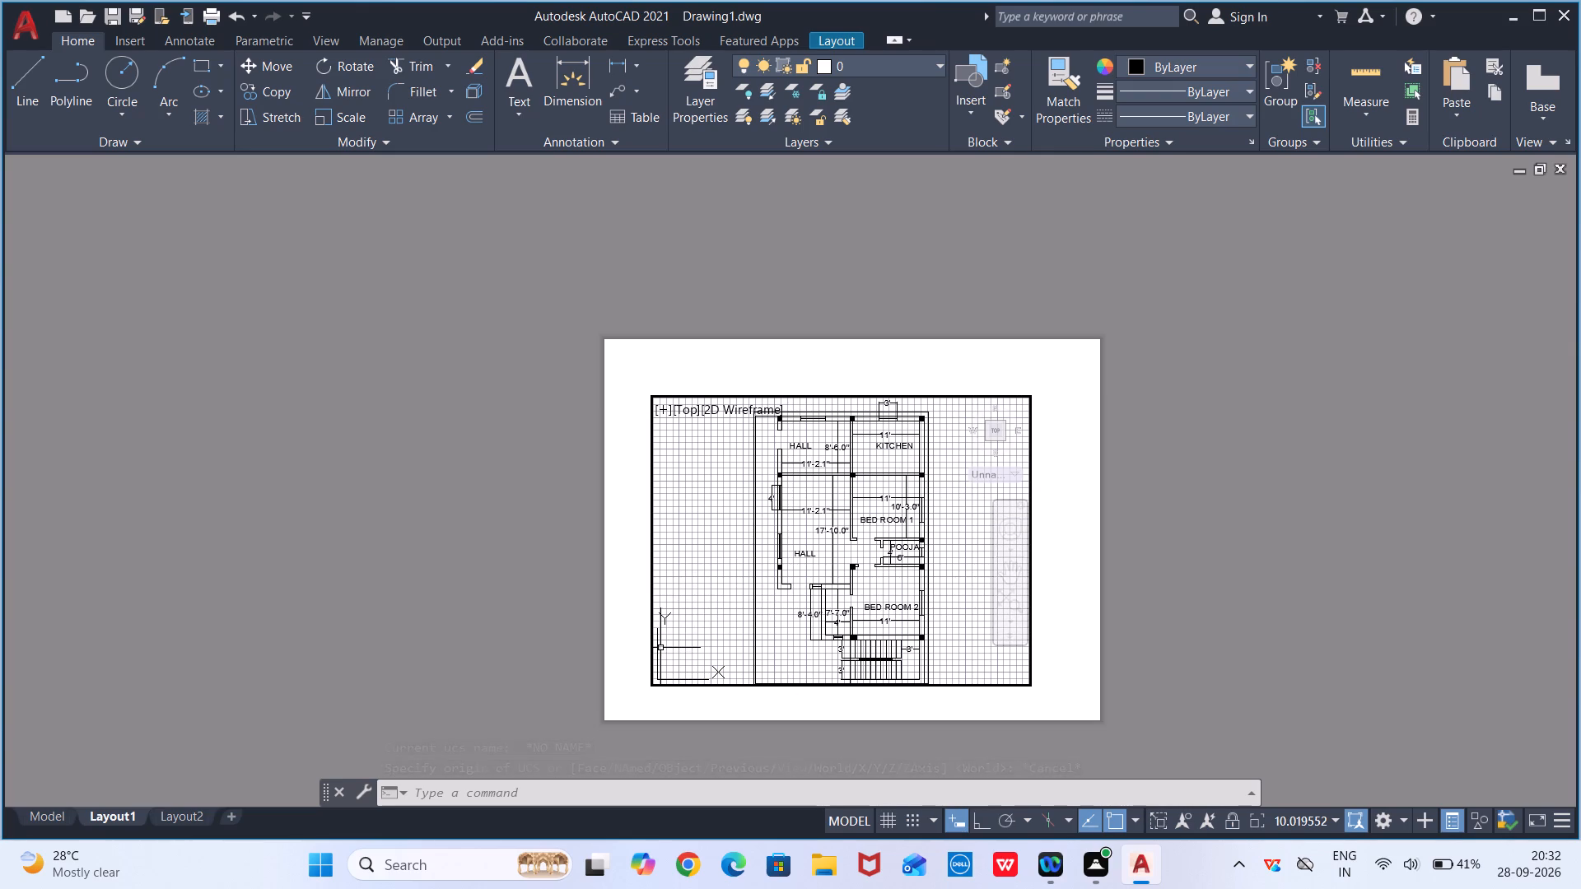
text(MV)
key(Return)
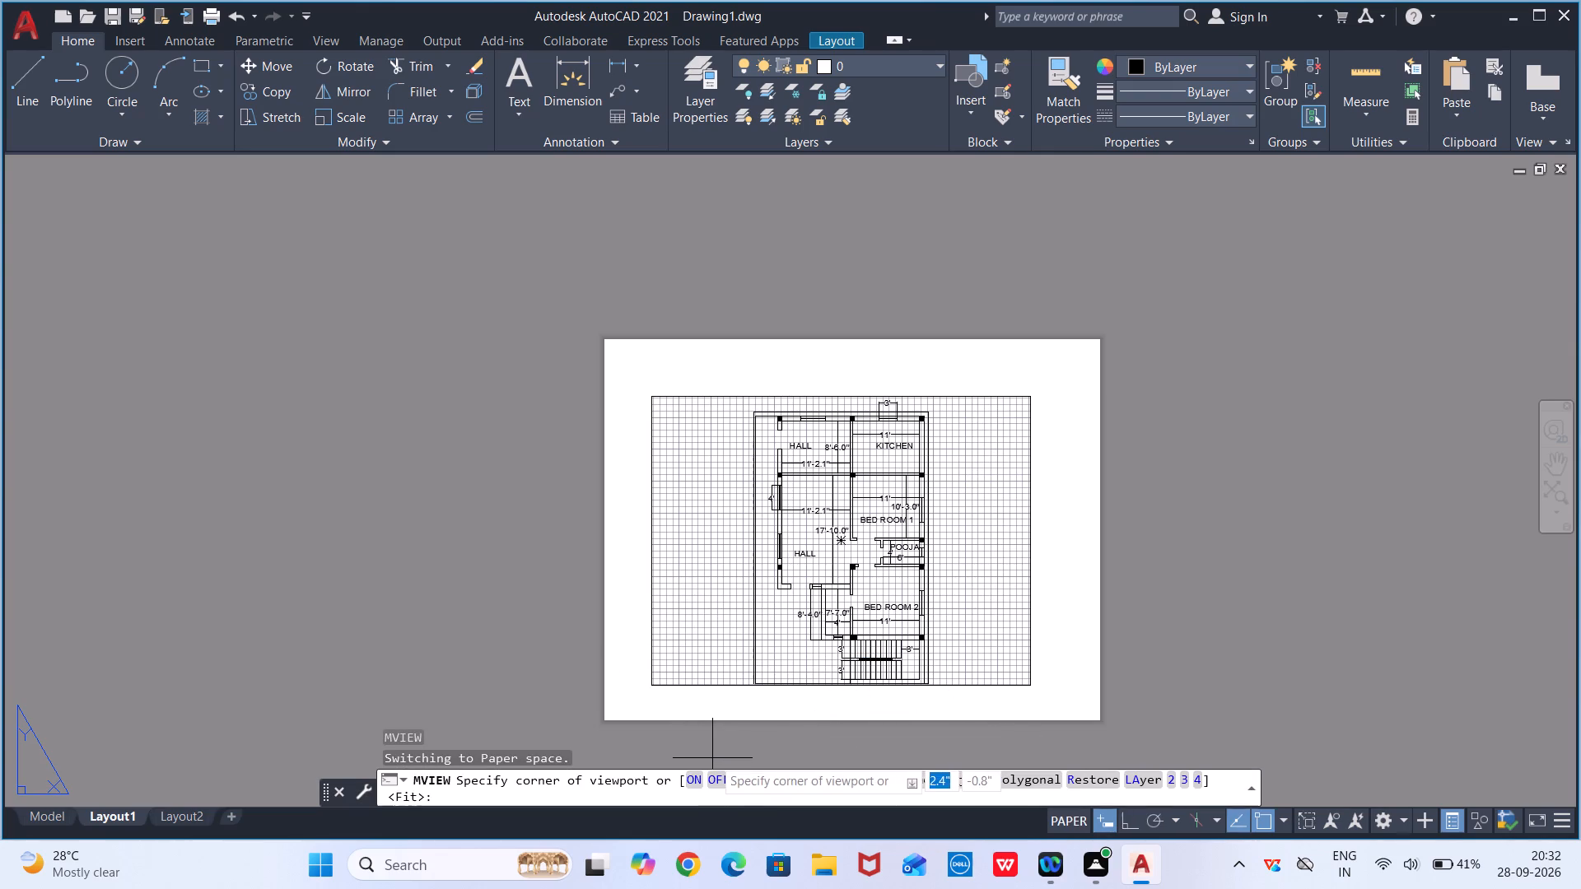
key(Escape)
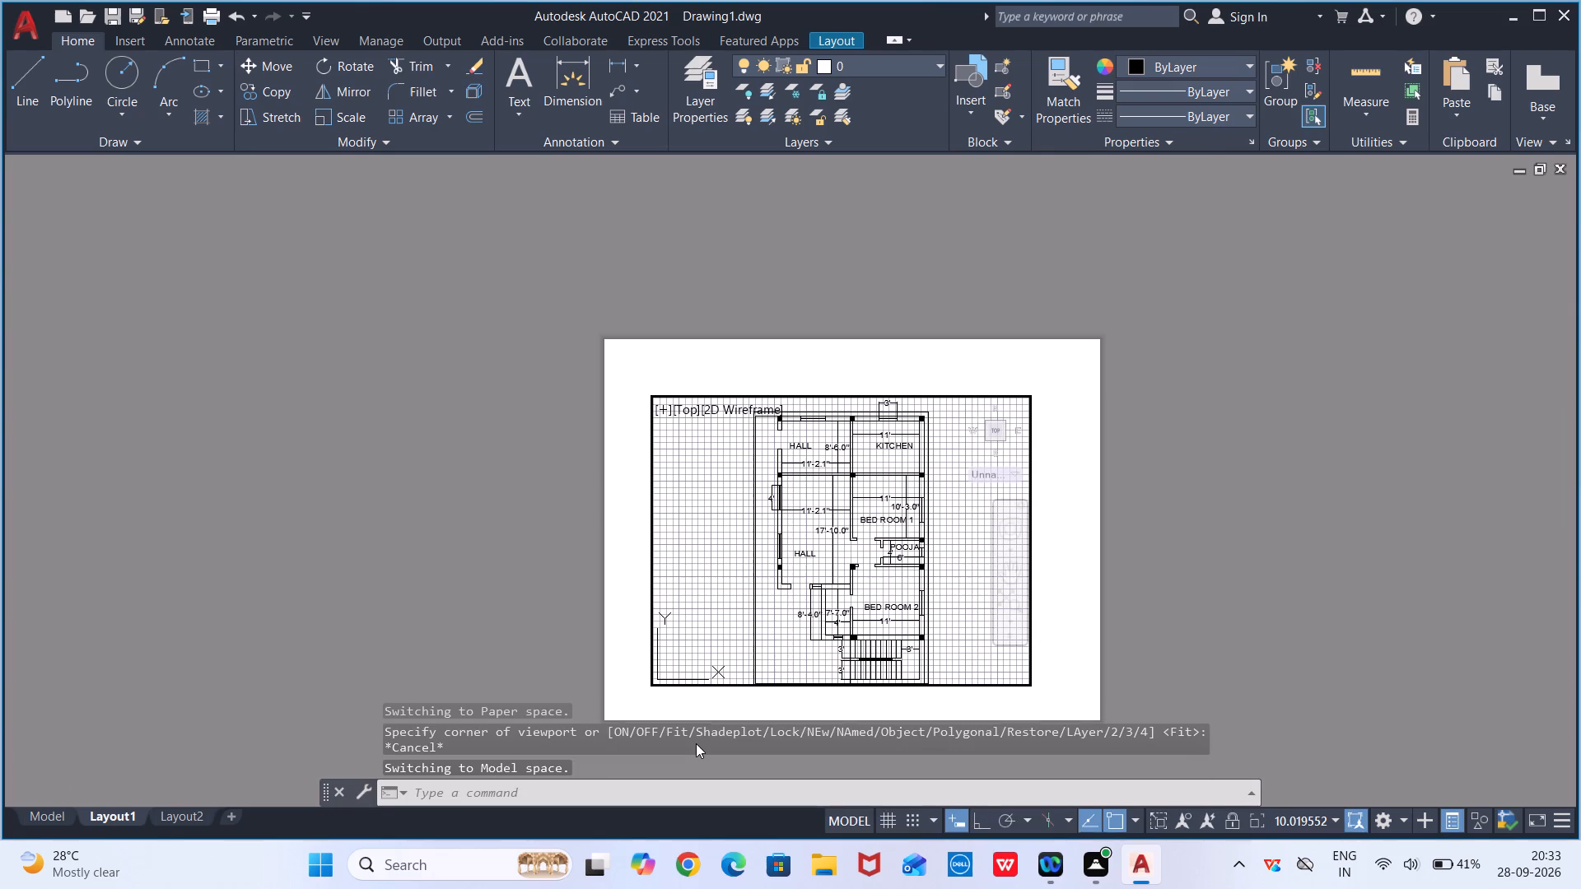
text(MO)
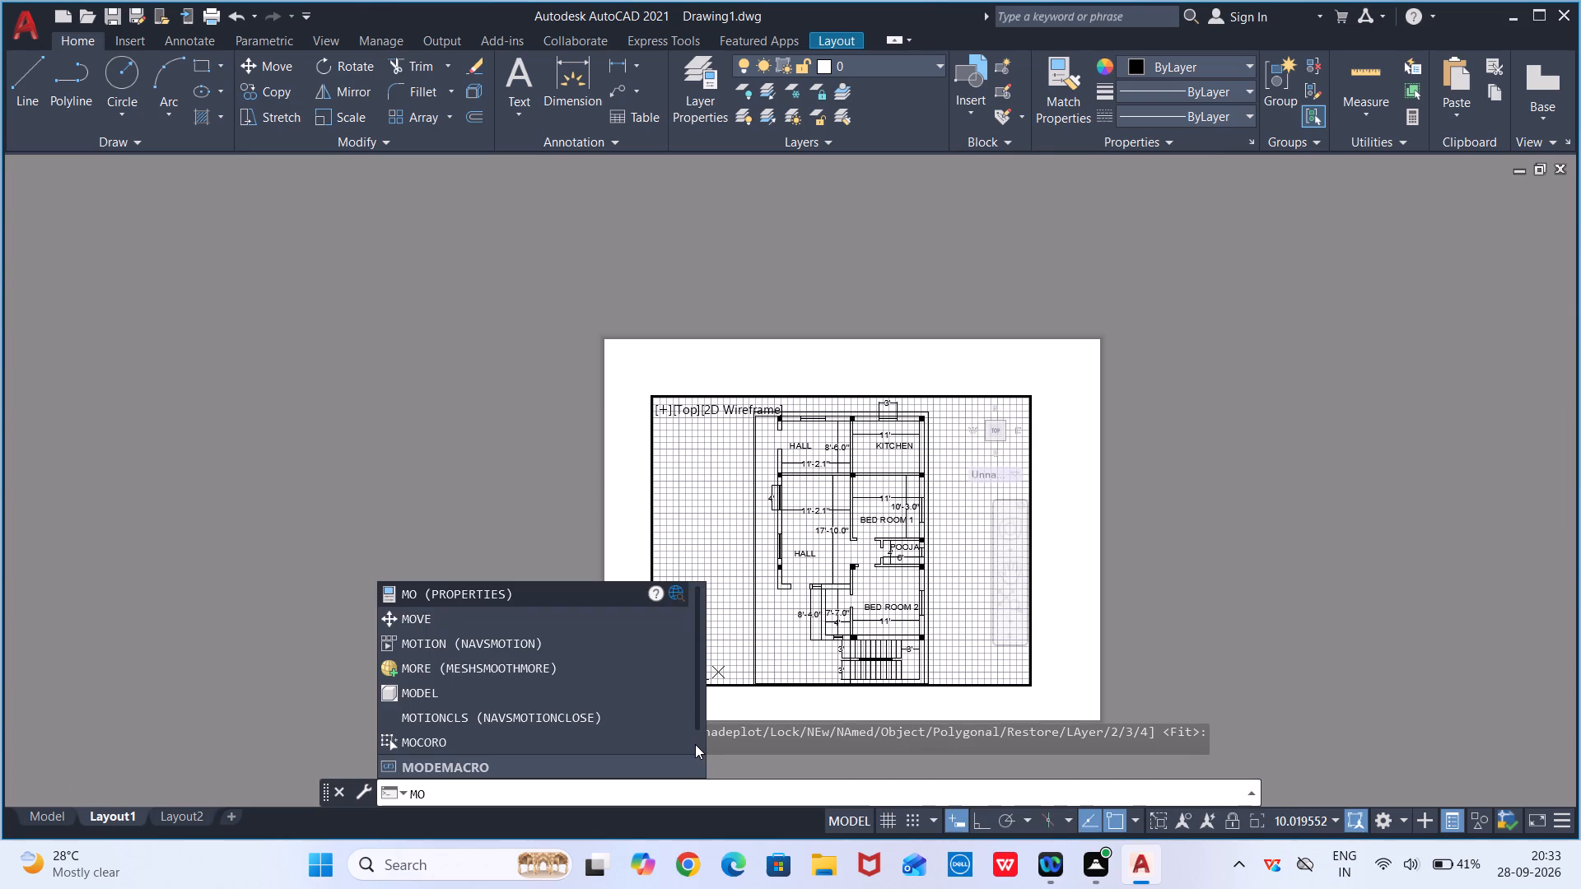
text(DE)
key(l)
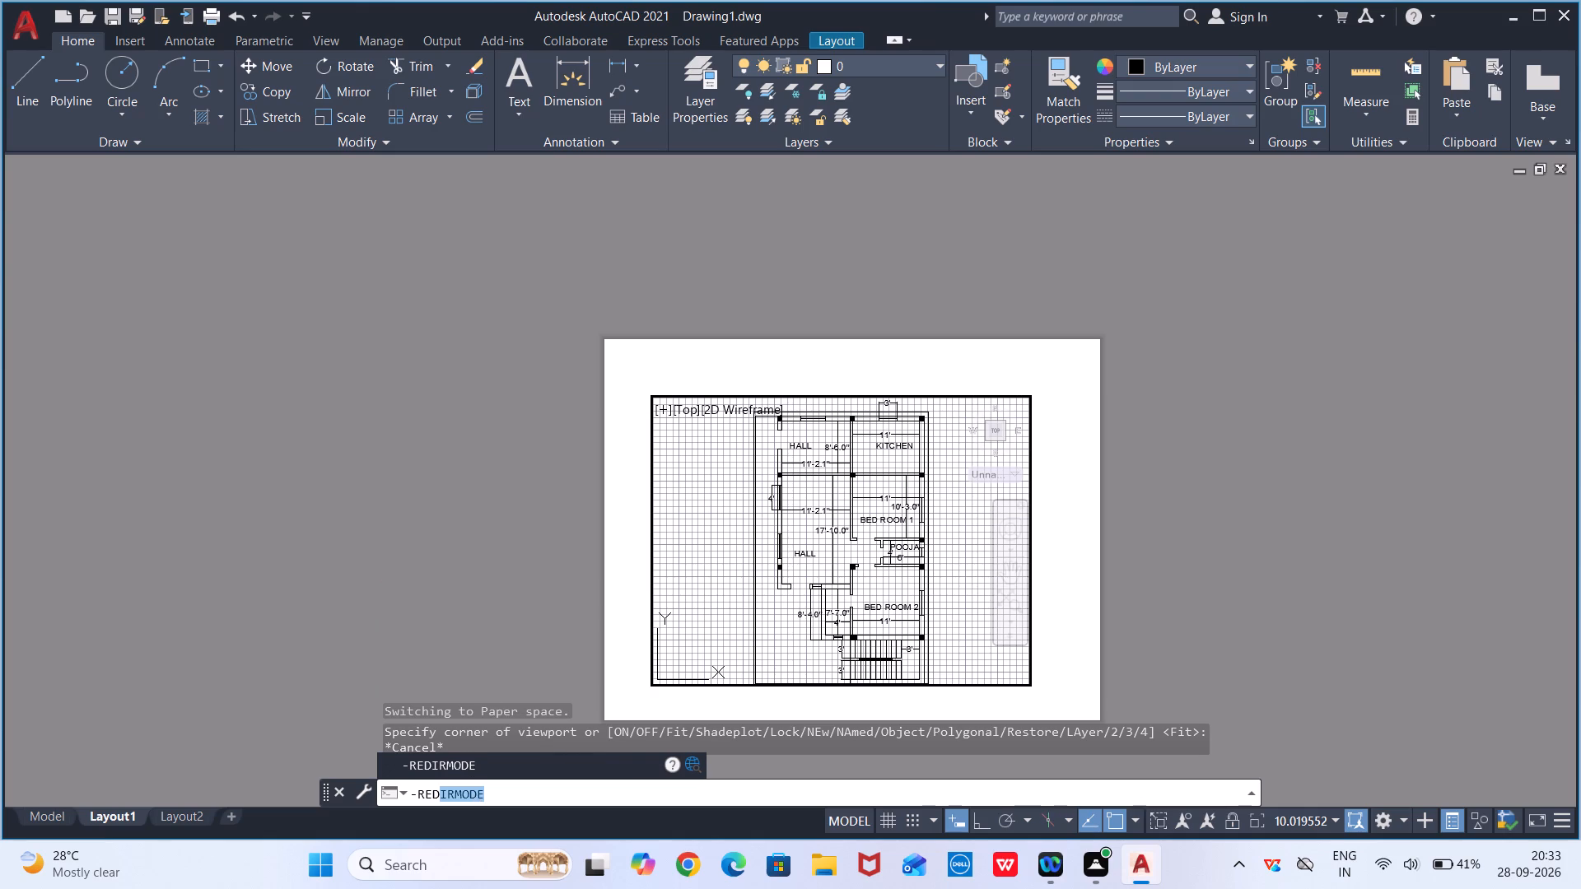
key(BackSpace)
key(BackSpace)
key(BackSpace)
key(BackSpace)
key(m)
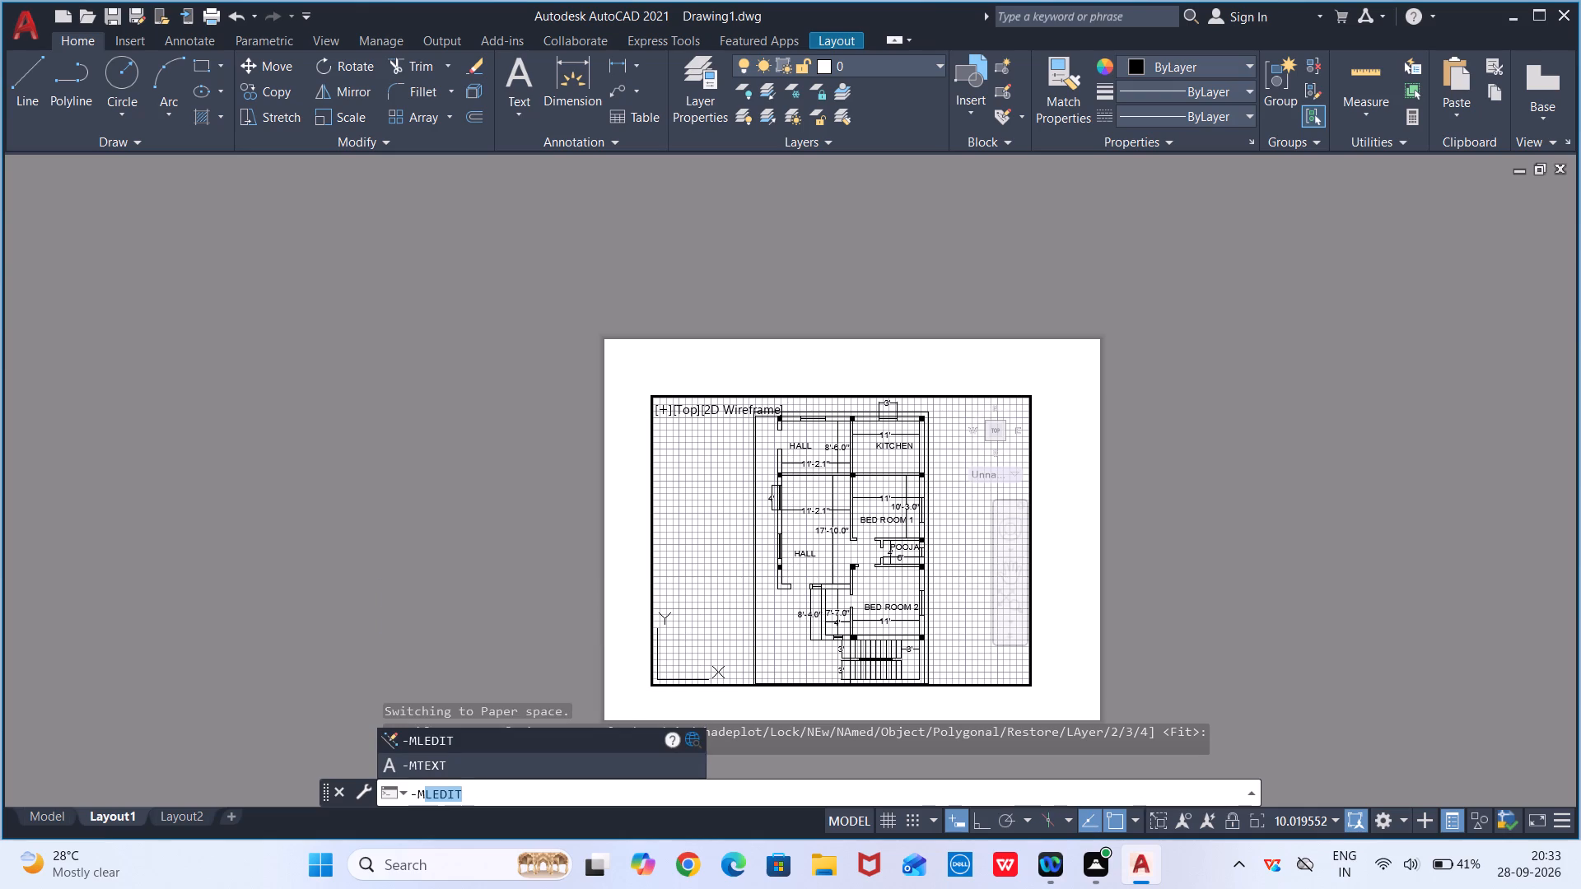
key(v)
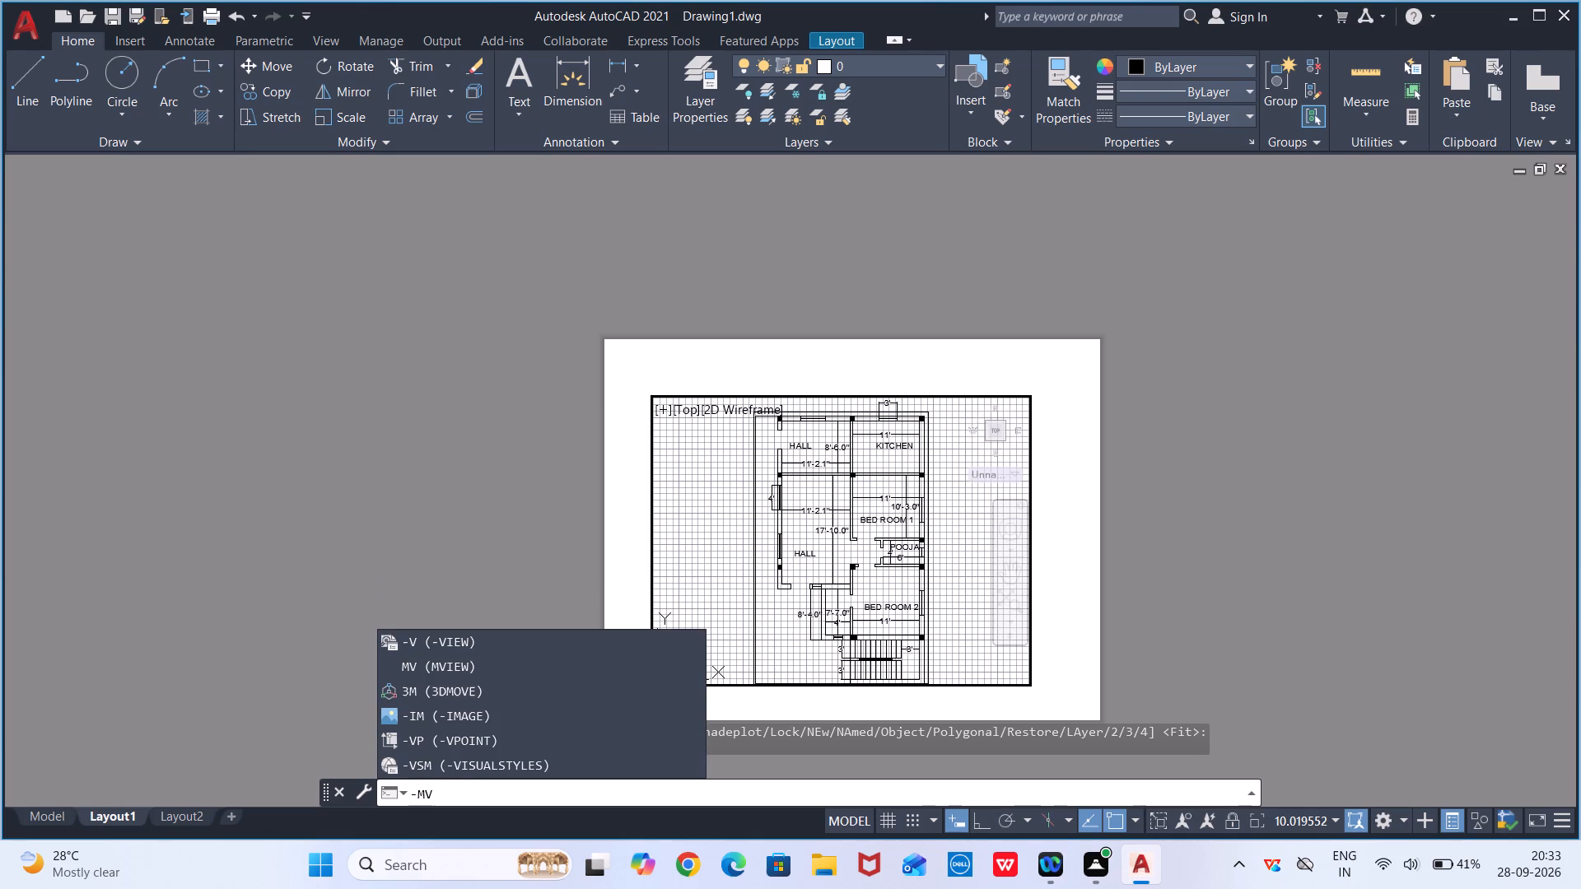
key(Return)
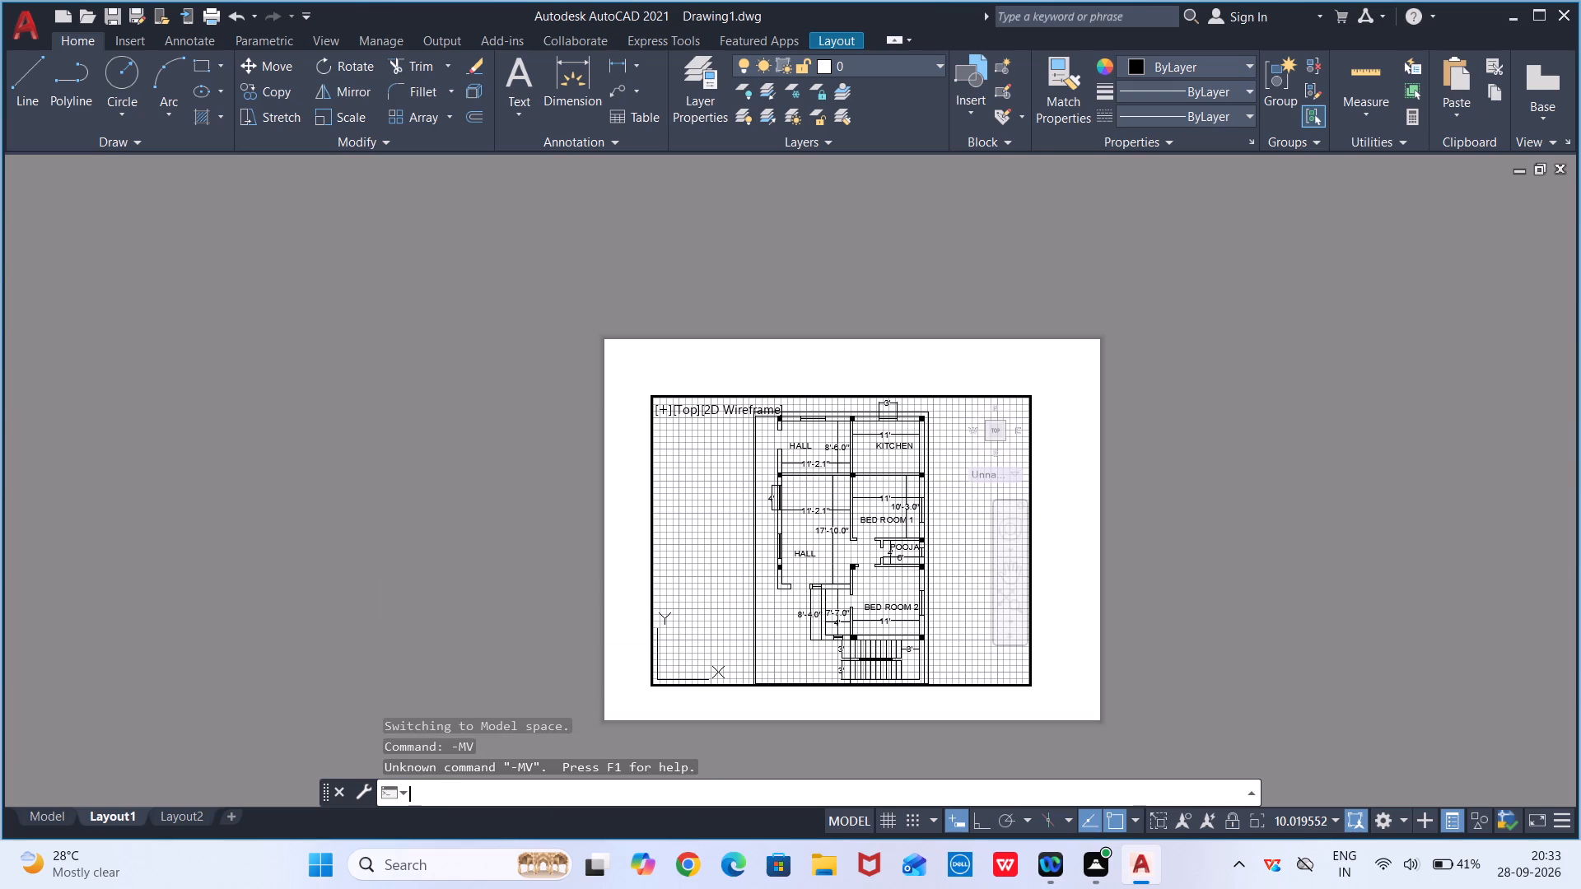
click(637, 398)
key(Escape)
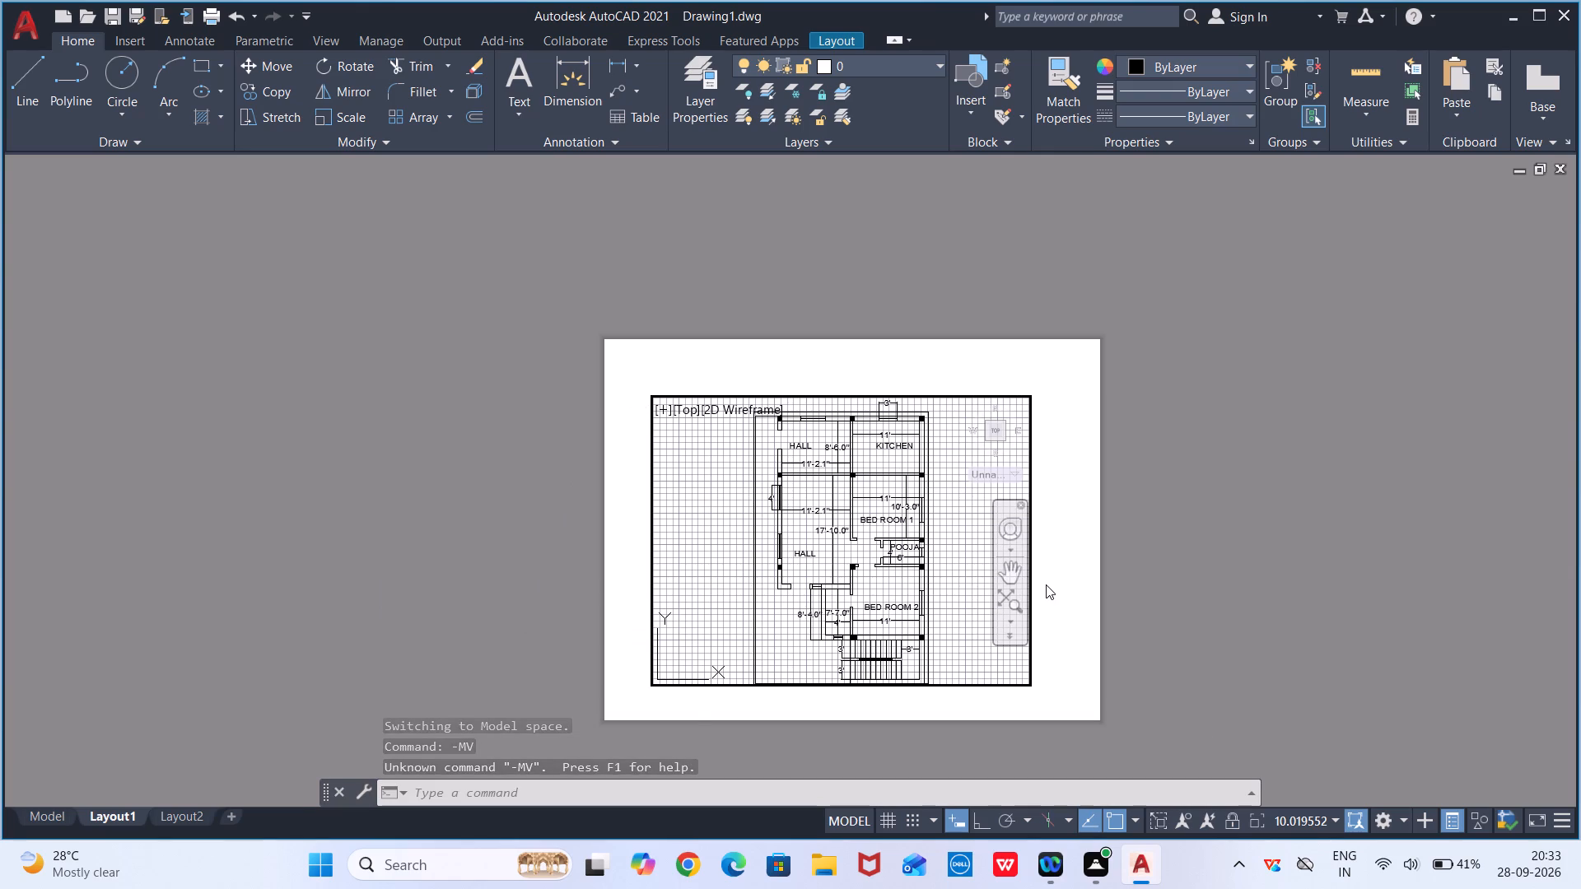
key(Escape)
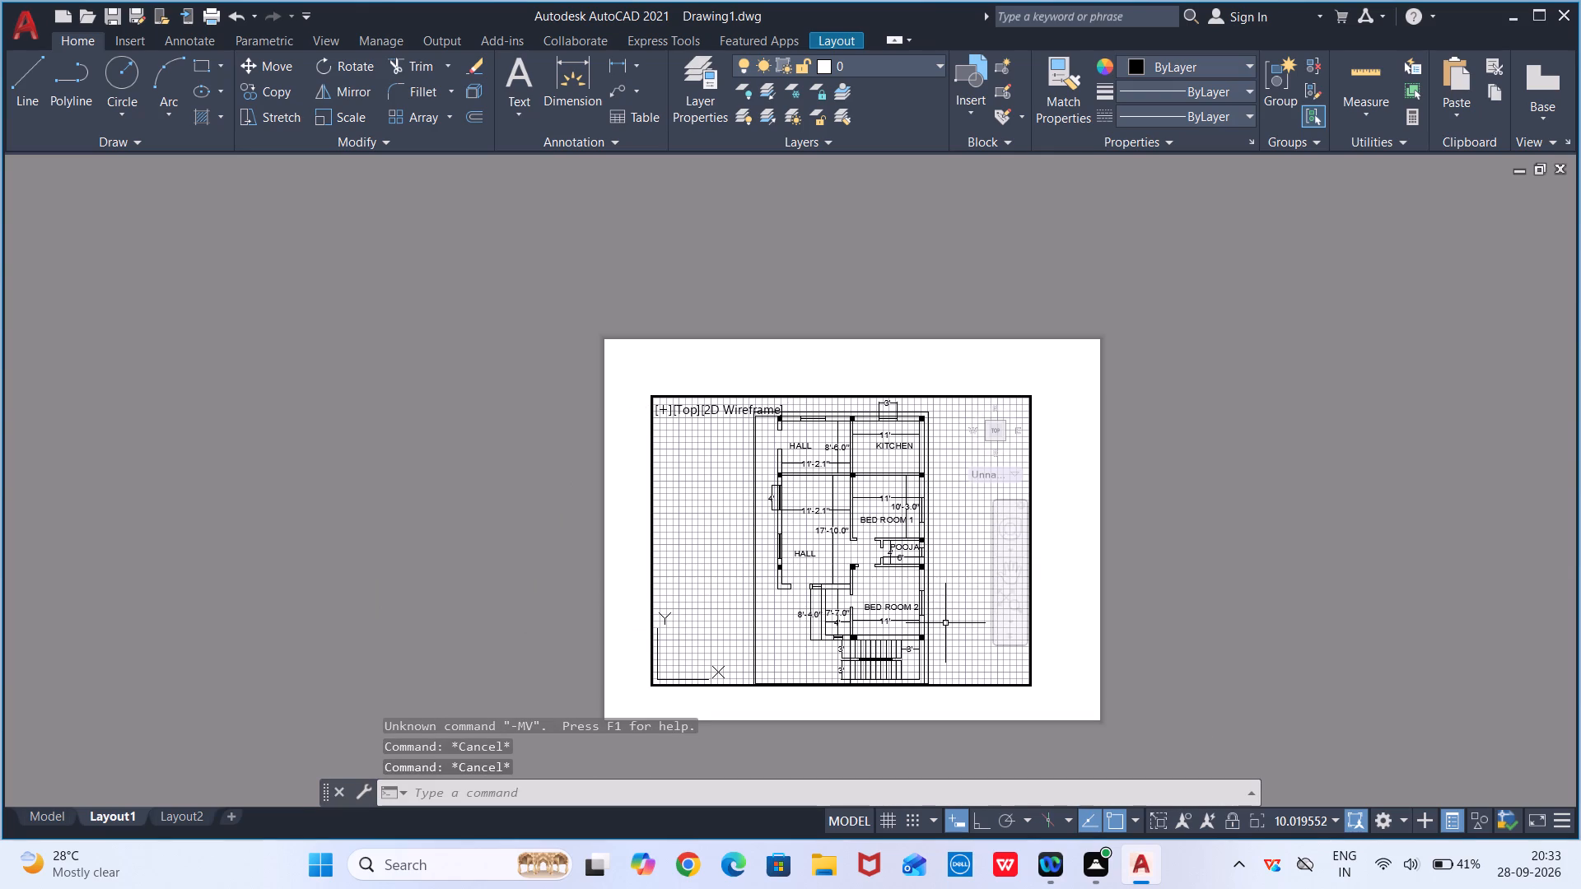
Open the Blocks palette with the INSERT command.
key(i)
key(Return)
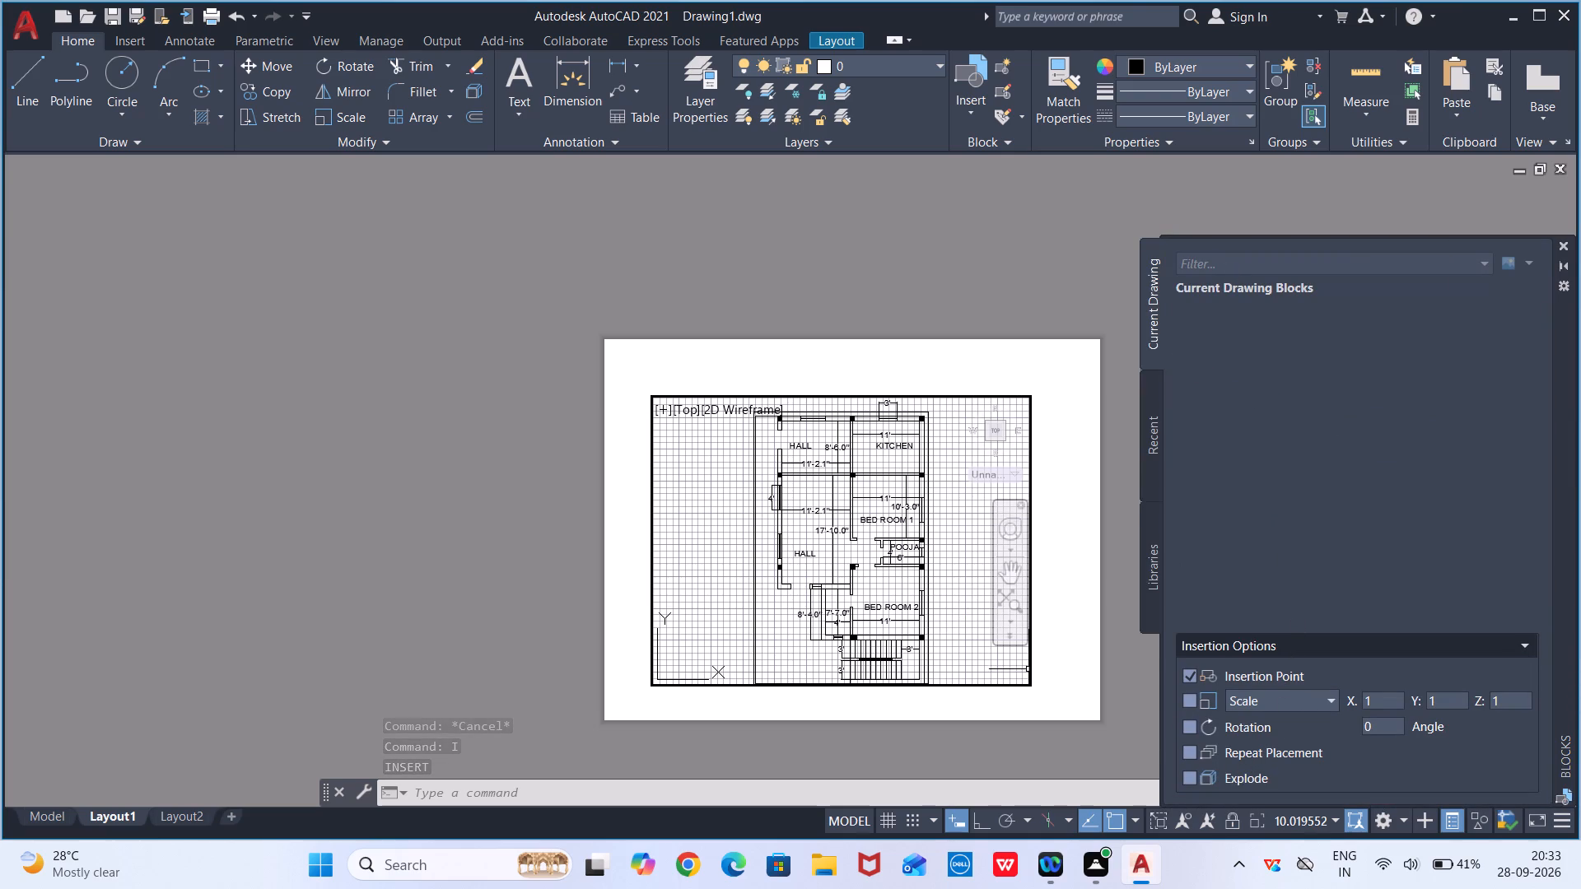
key(Escape)
key(Escape)
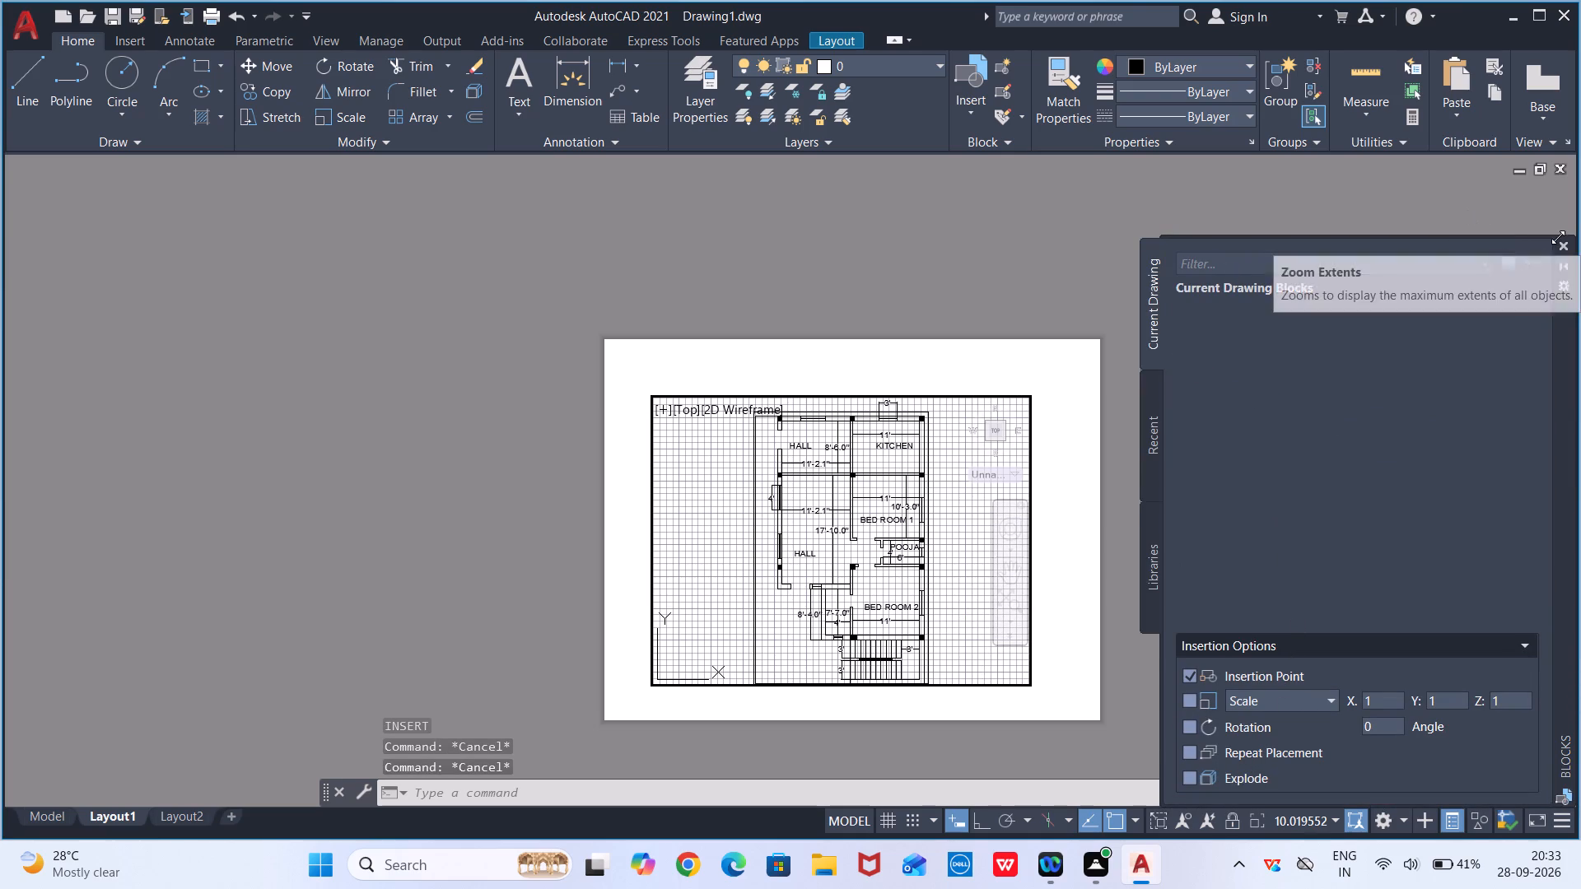
Close the Blocks palette.
click(1565, 244)
scroll(696, 443, down, 1)
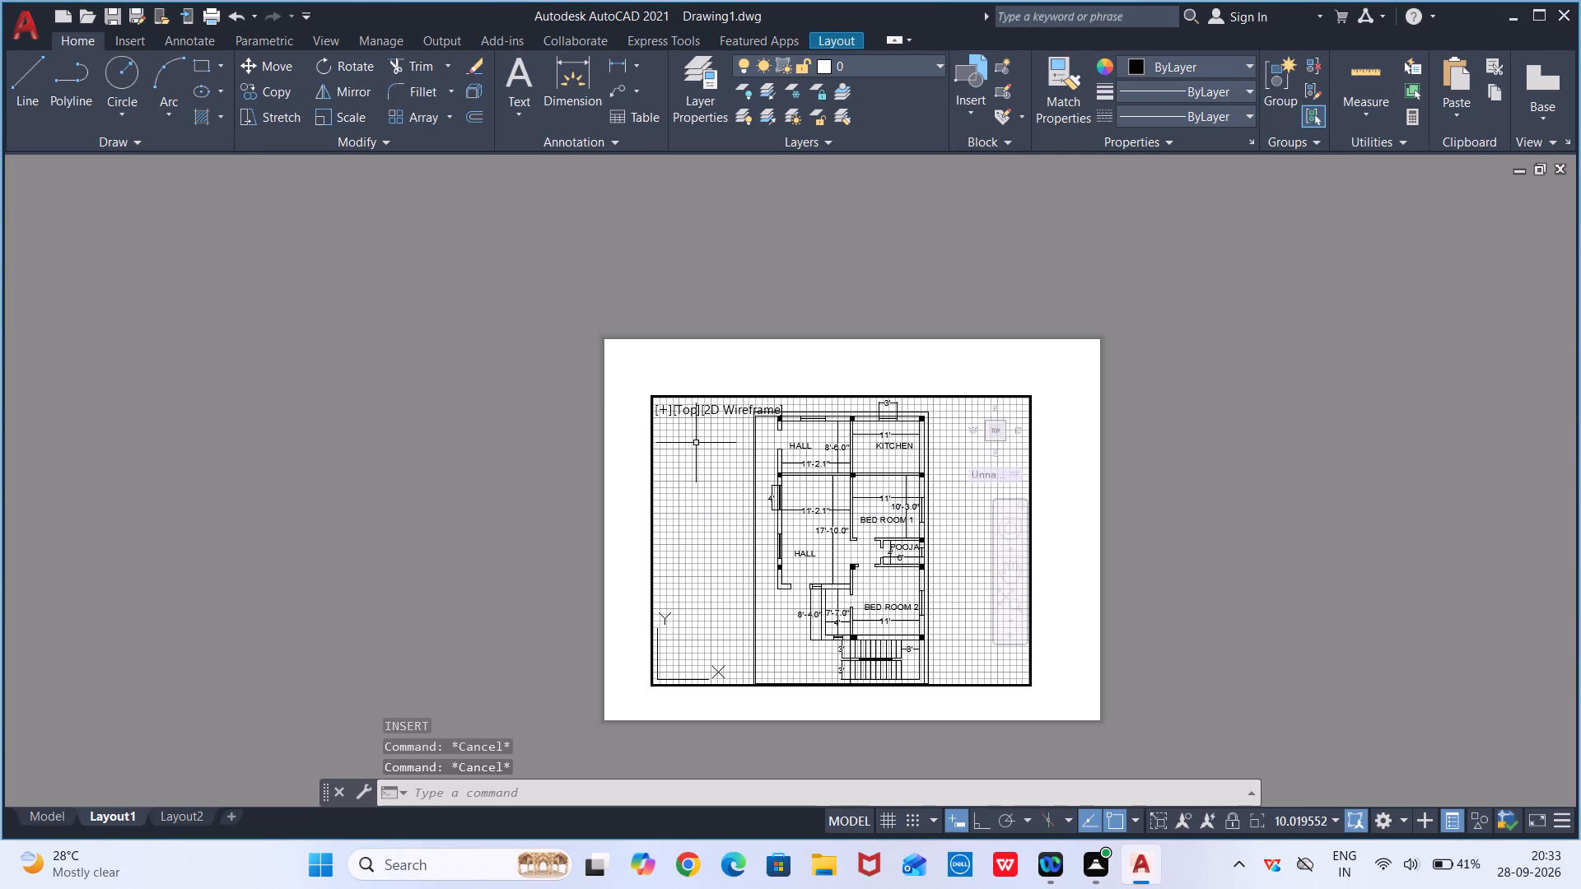
scroll(696, 443, down, 1)
Save the drawing under the new name PLAN 4 in the Documents folder as an AutoCAD 2018 drawing.
click(16, 37)
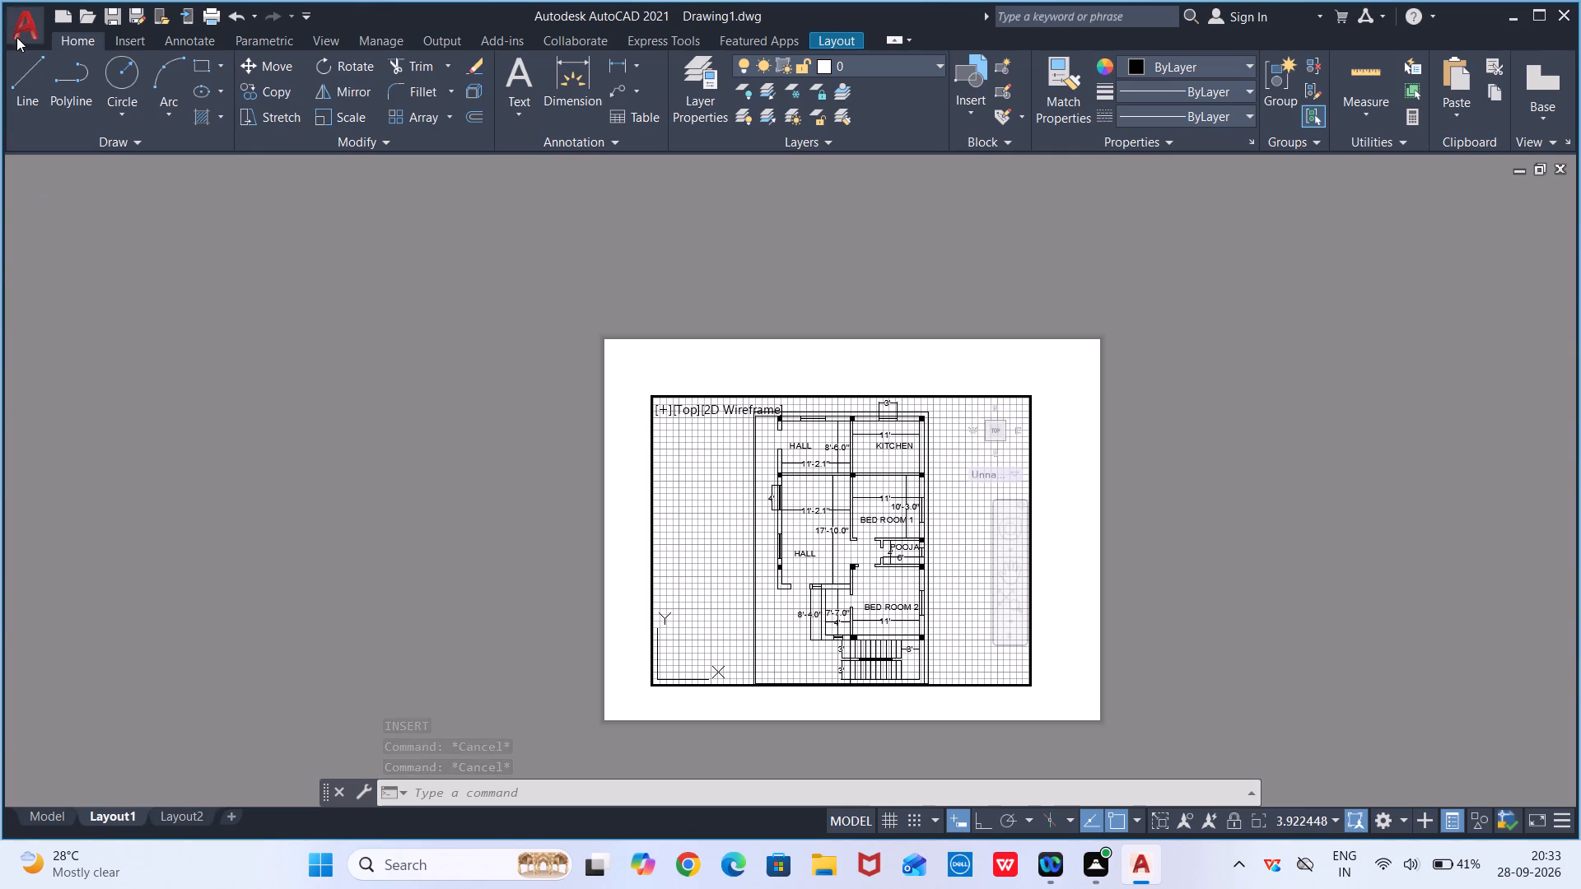
click(84, 270)
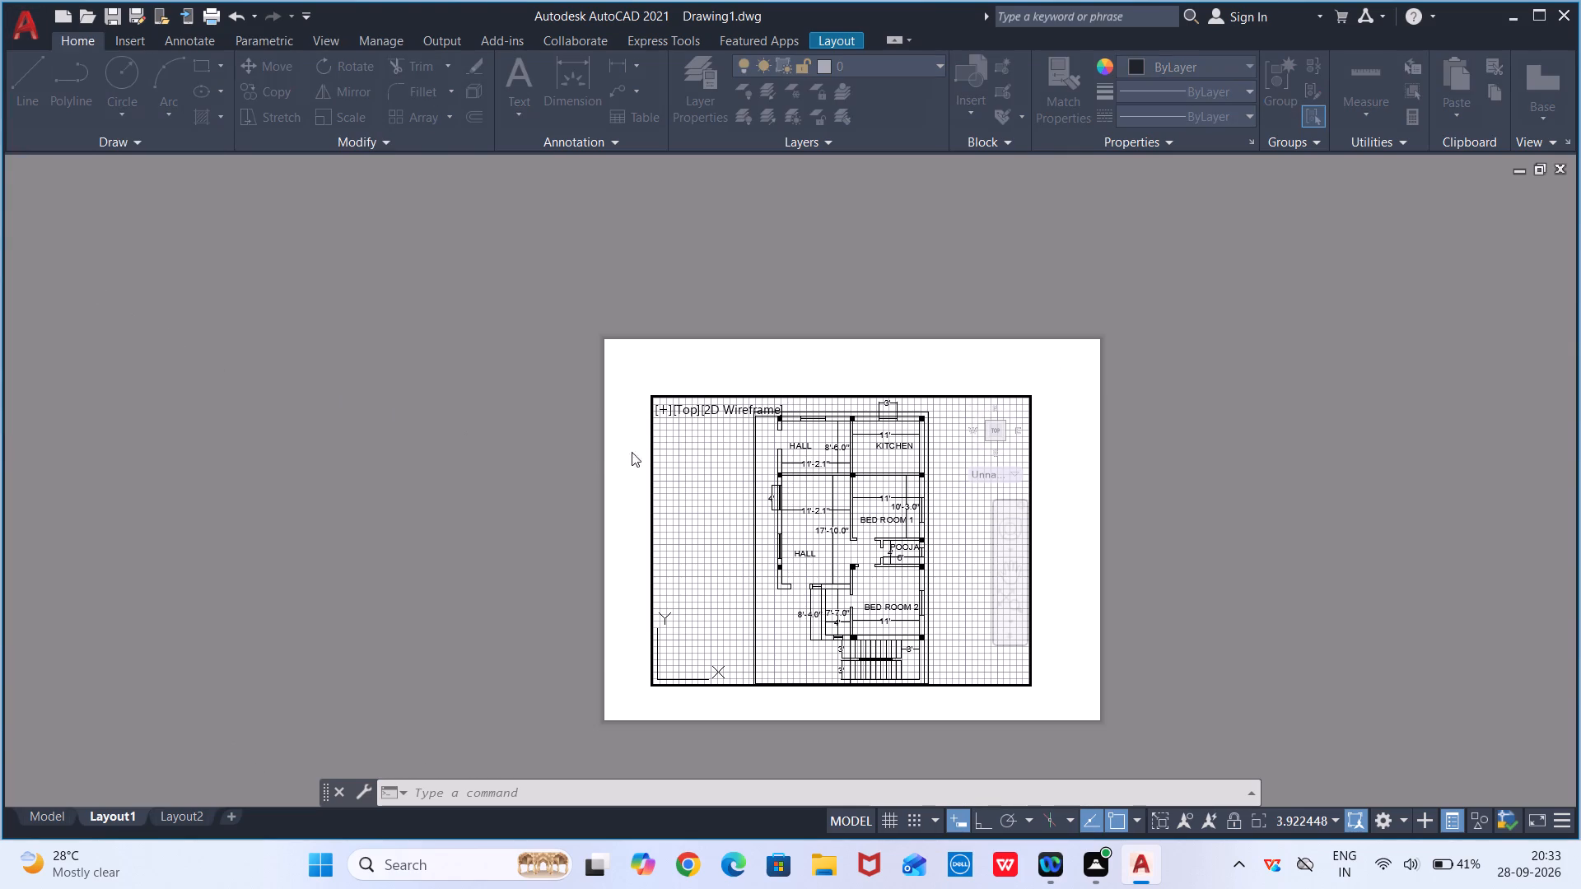
click(757, 624)
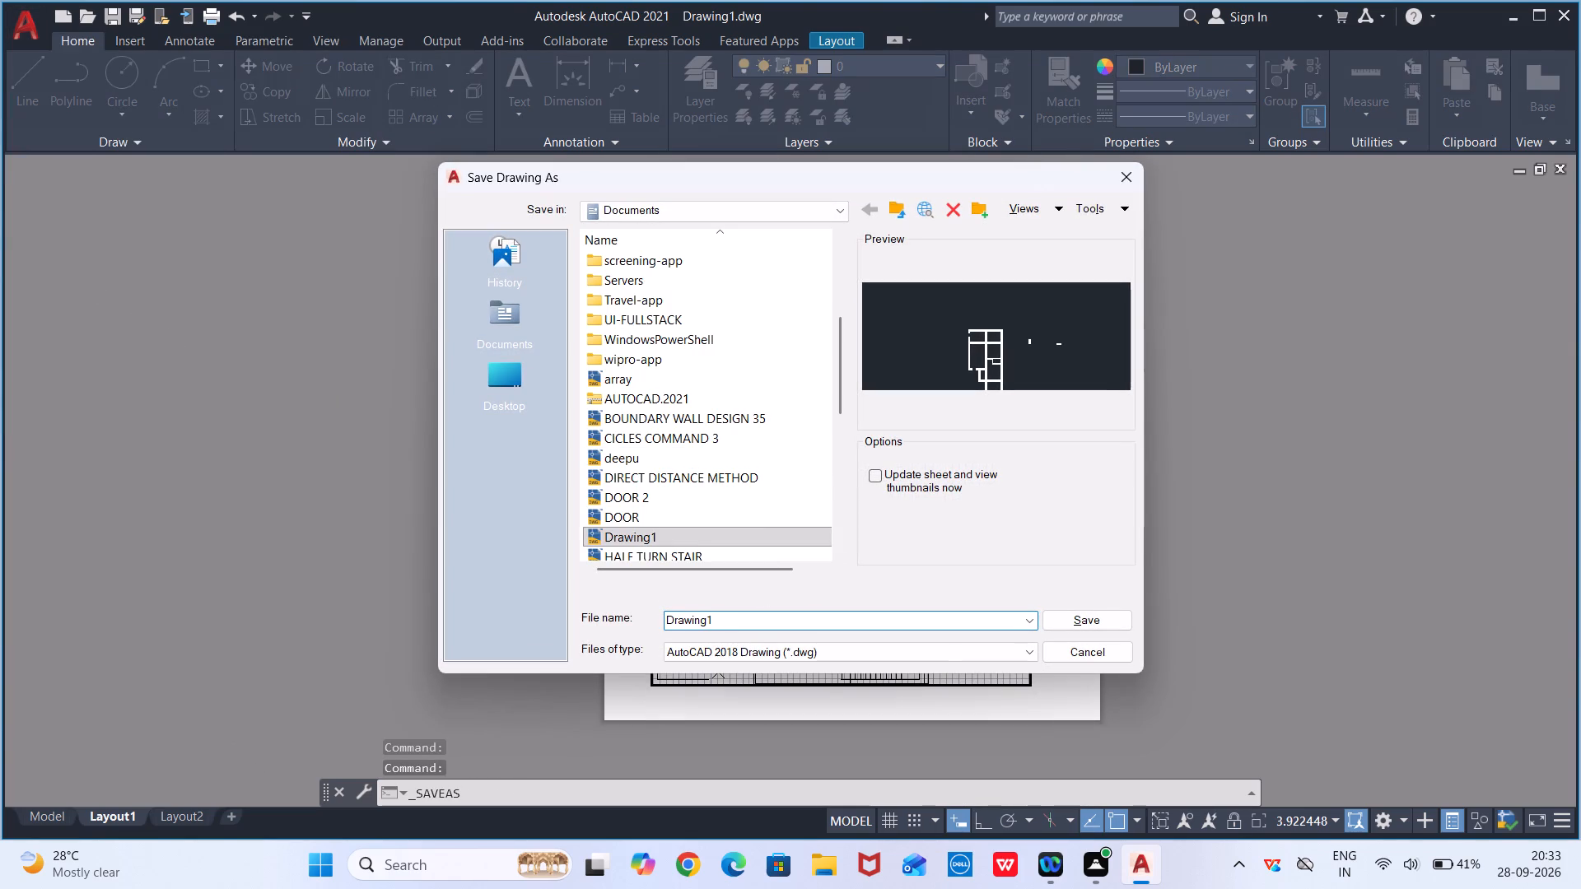
key(BackSpace)
key(BackSpace)
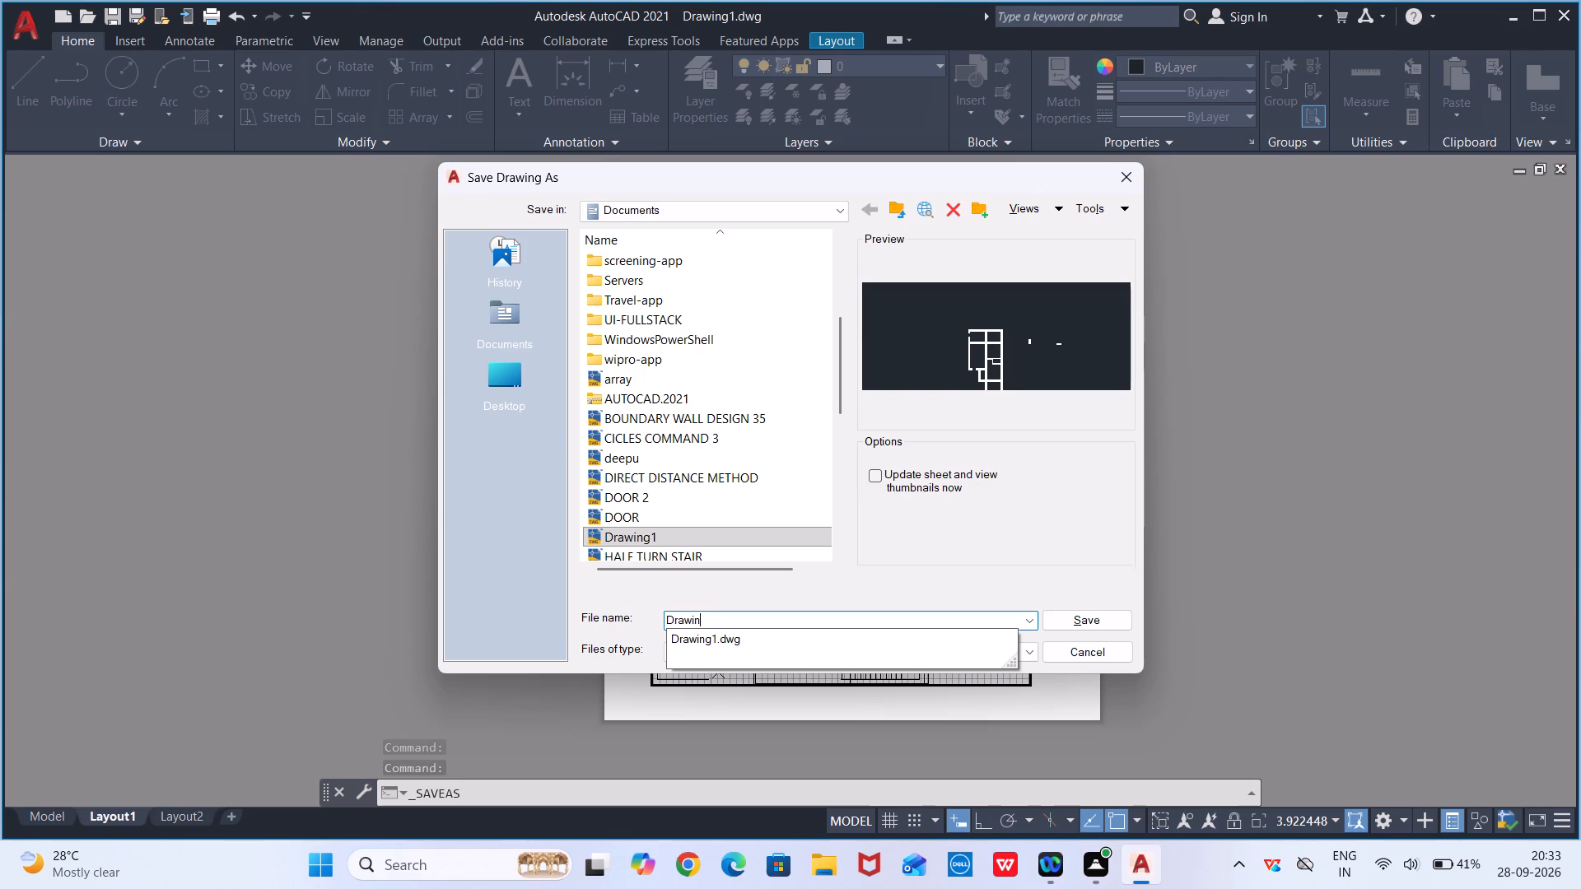
key(BackSpace)
key(BackSpace)
key(BackSpace)
key(BackSpace)
key(BackSpace)
key(BackSpace)
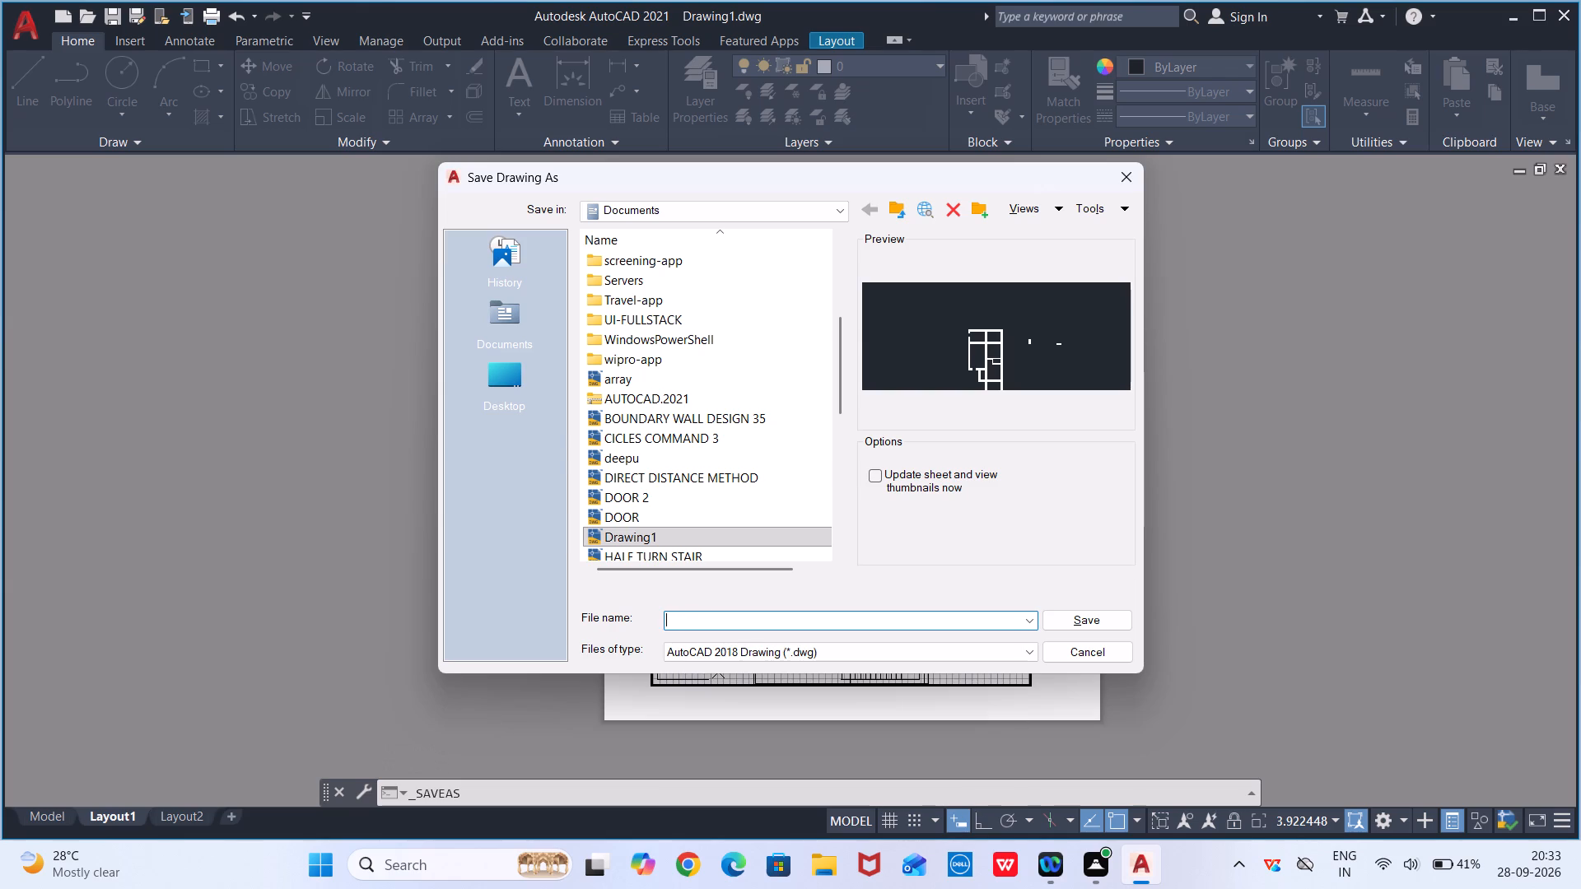
text(PLAN 4)
click(1090, 621)
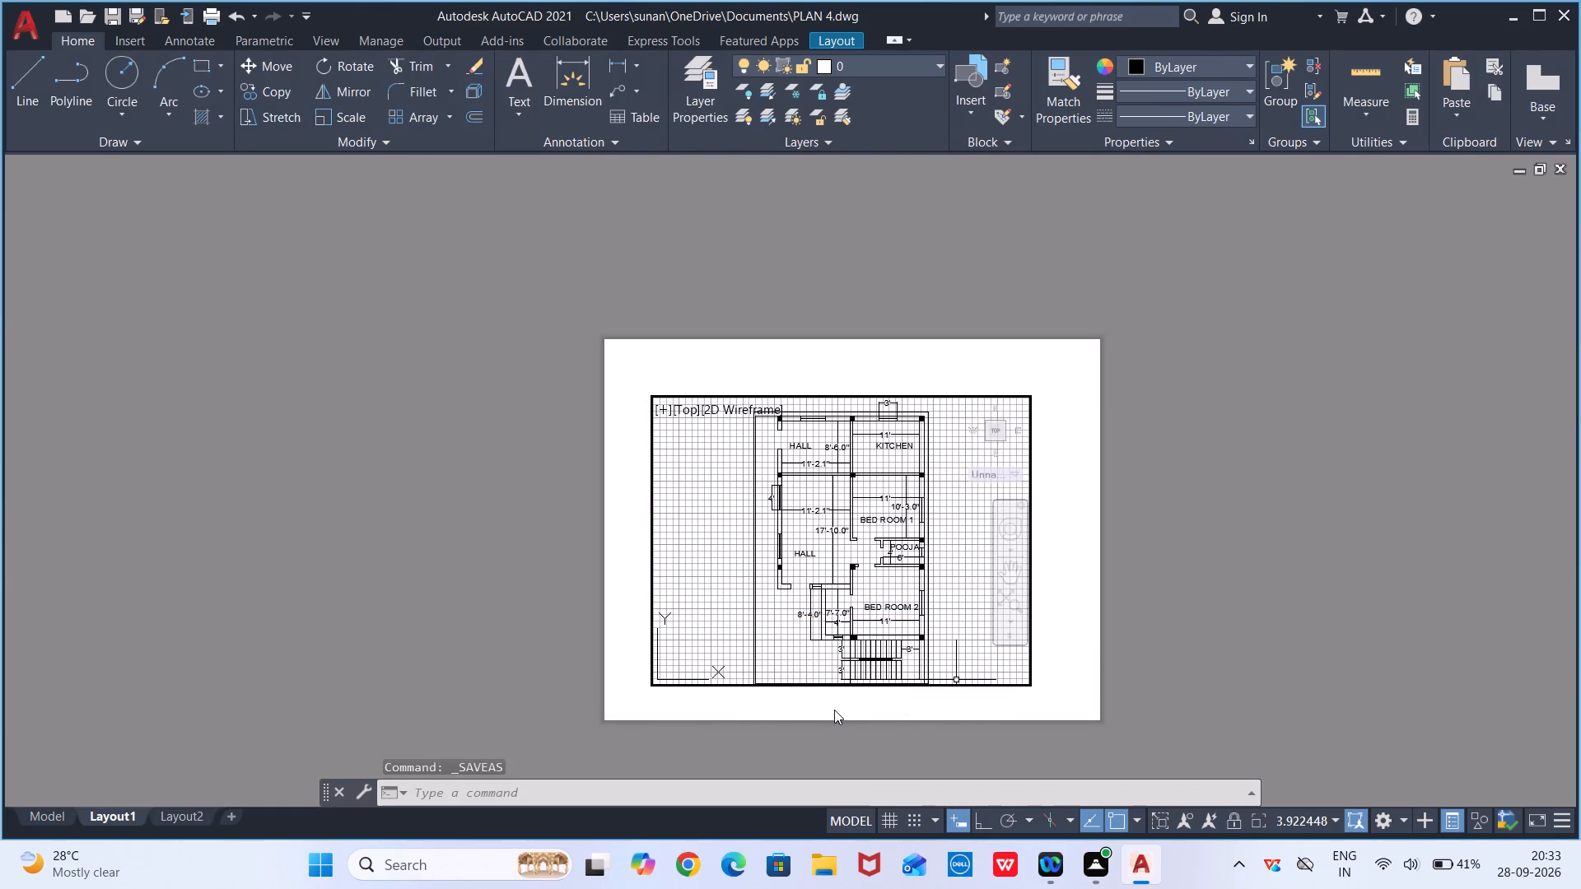
Load the previous plot's page setup for plotting Layout1, preview the sheet, and apply the settings to the layout.
key(ctrl+p)
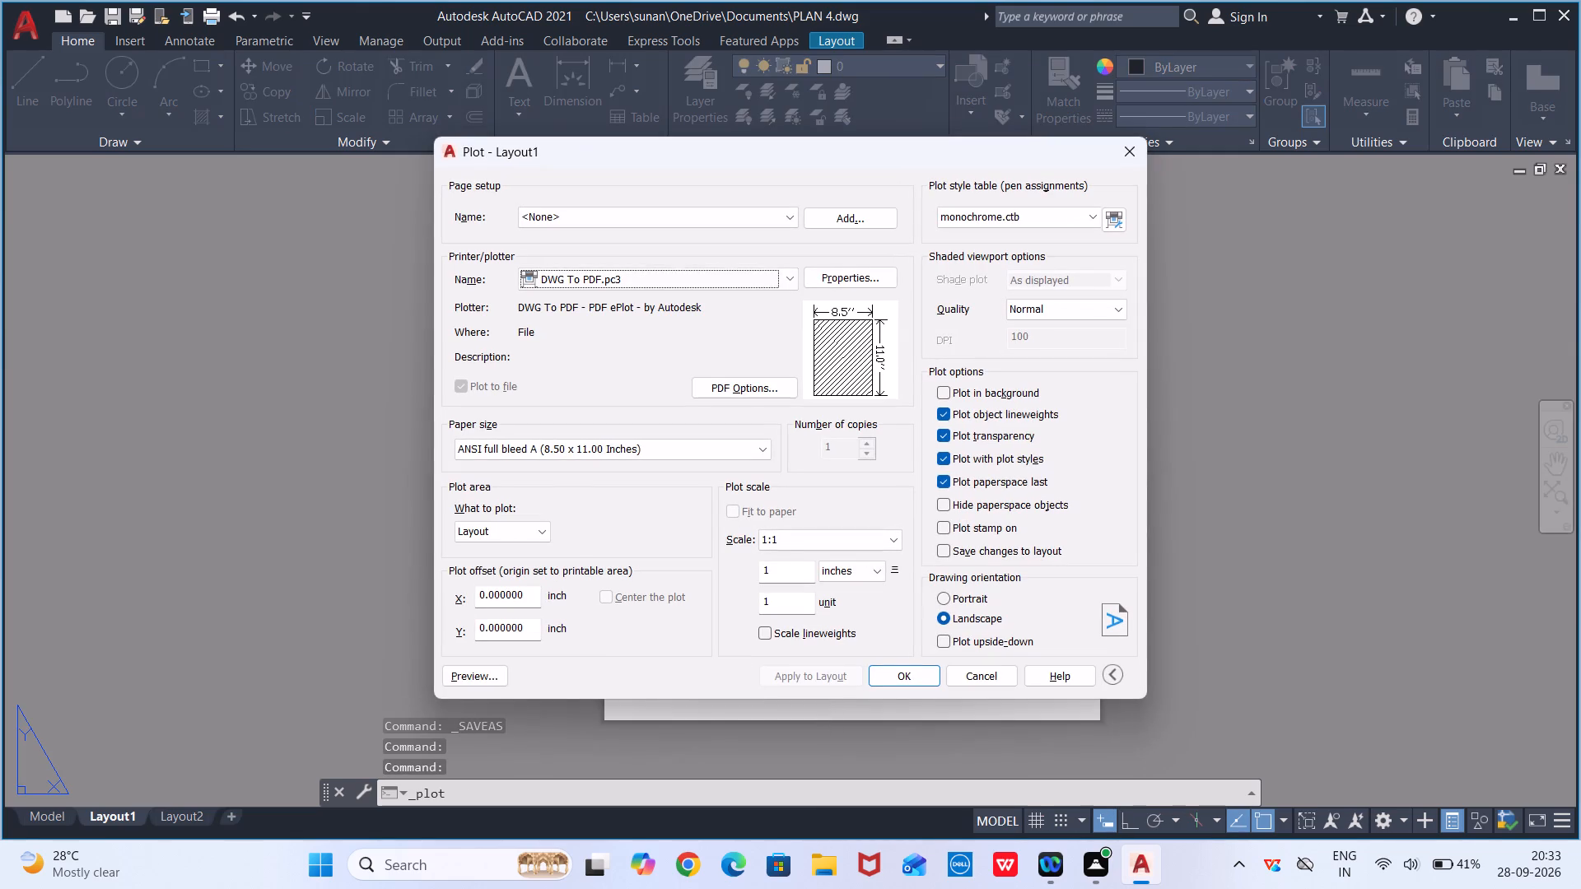
click(793, 222)
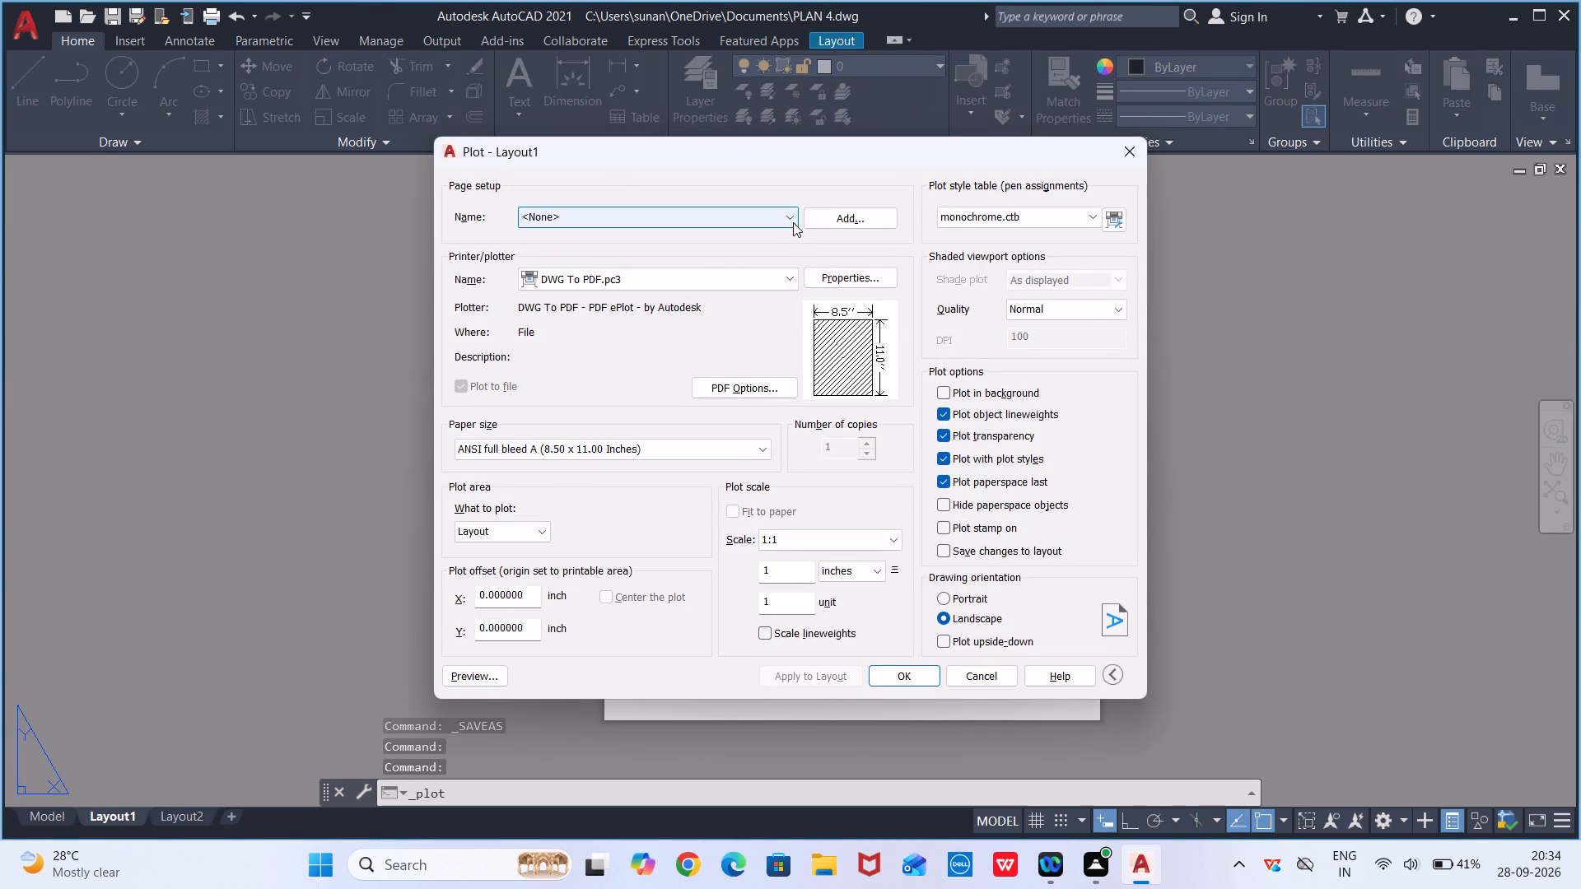
click(641, 244)
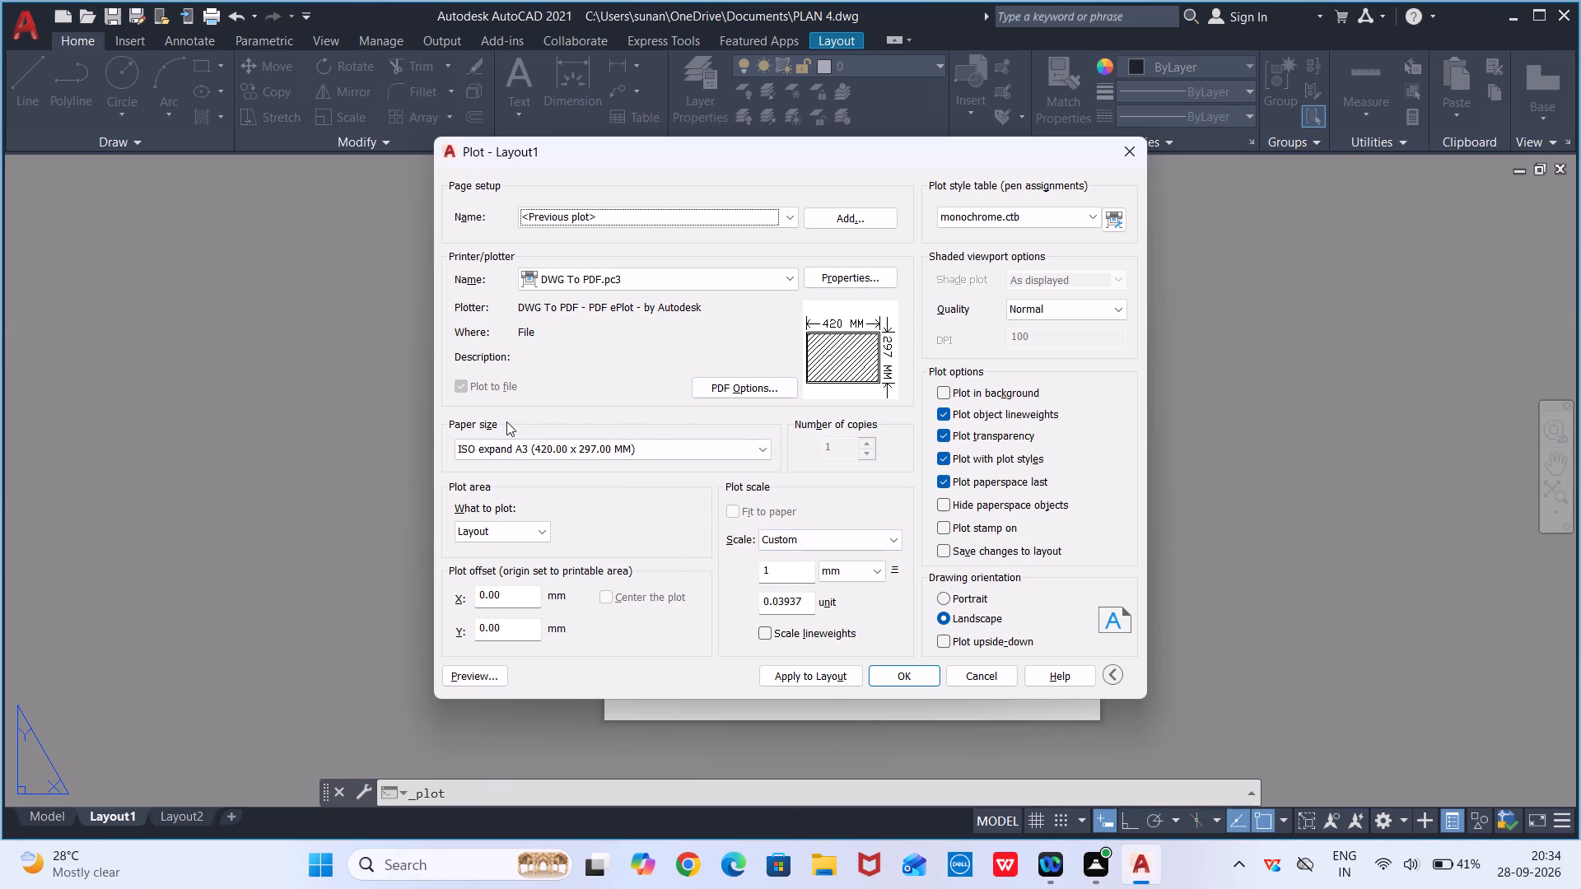
click(482, 678)
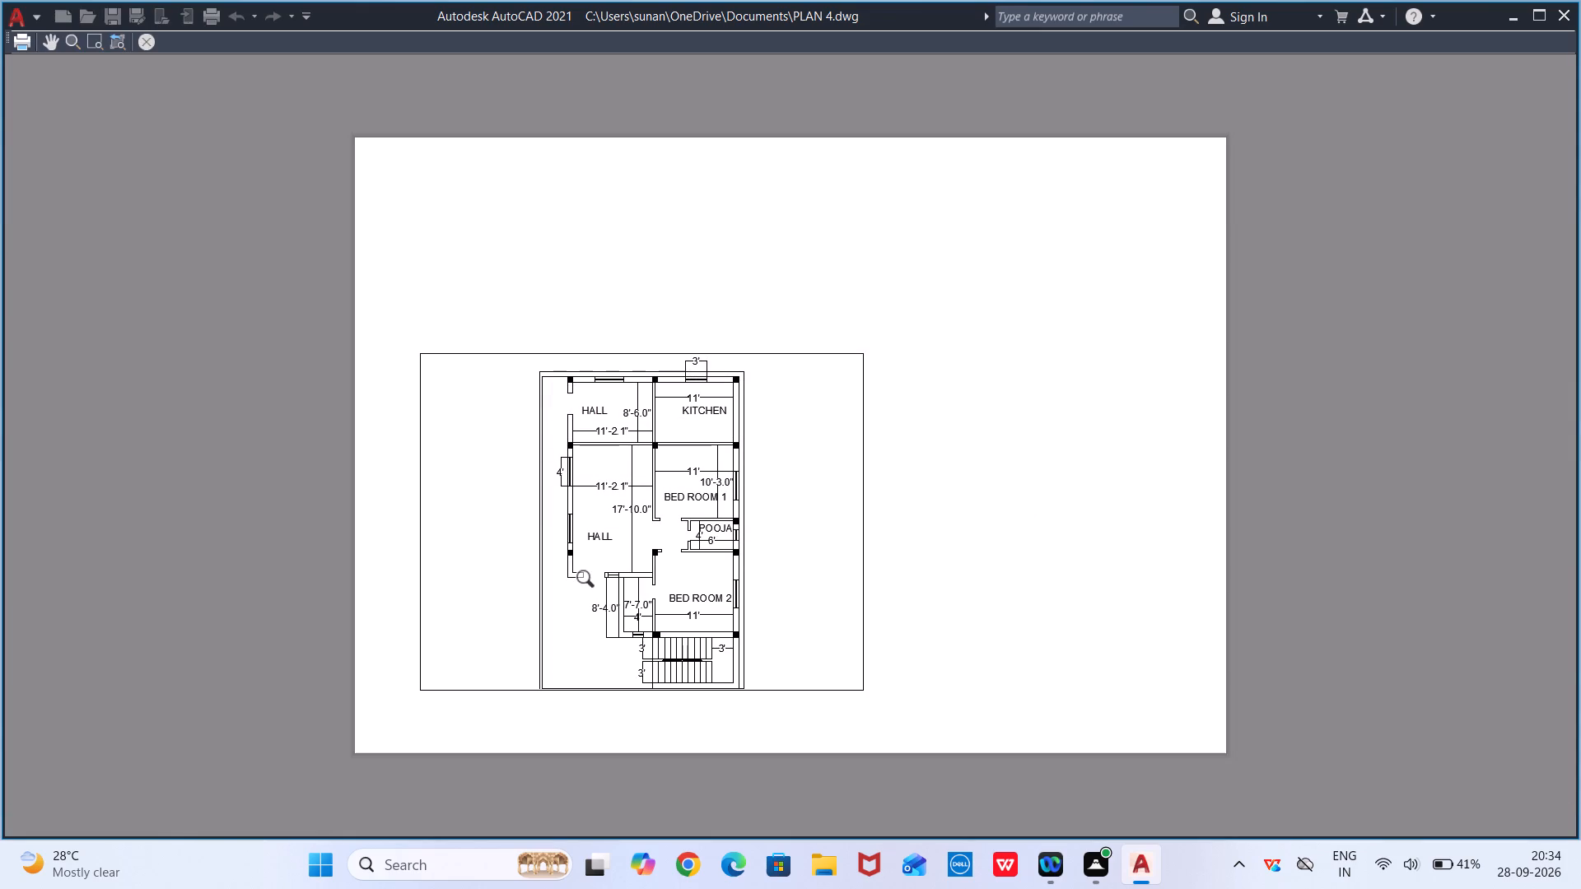
key(Return)
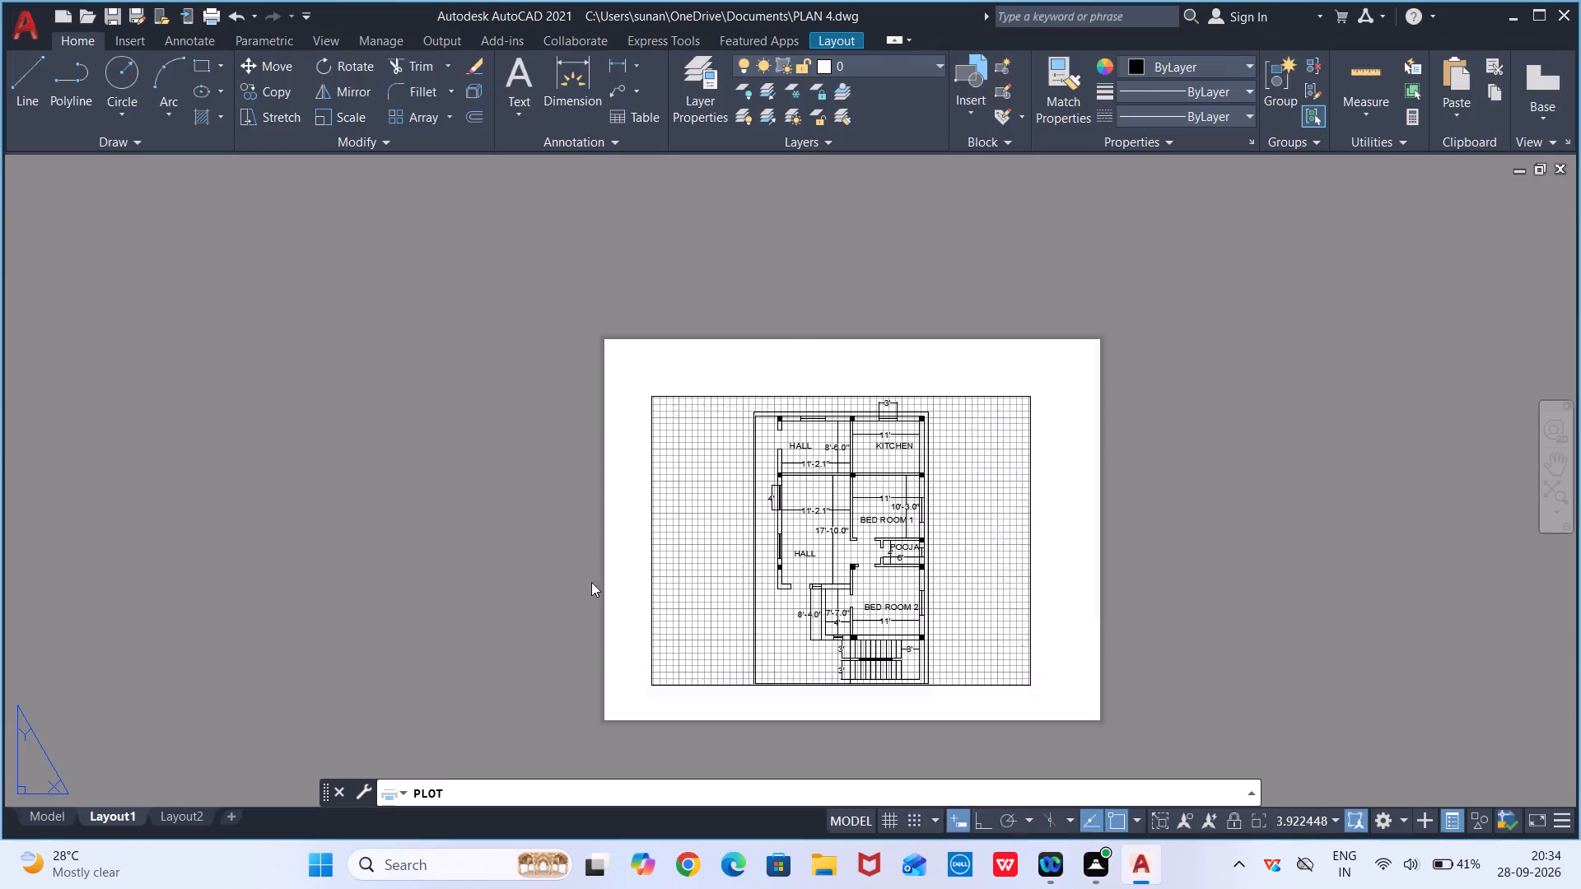
click(781, 682)
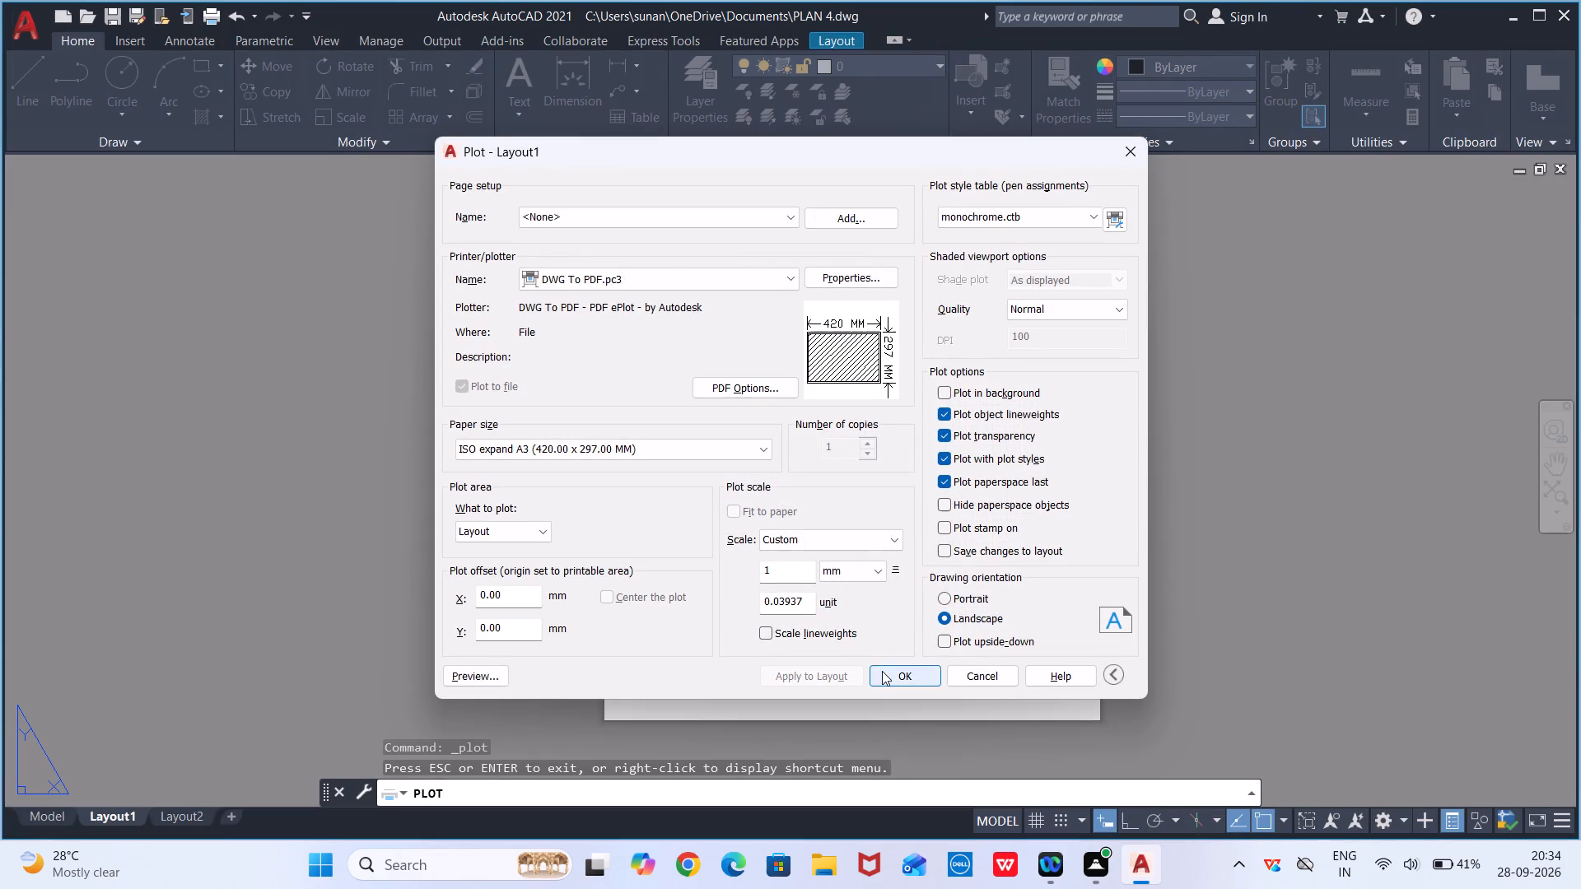
Plot Layout1 to a PDF file saved as PLAN 4-Layout1.pdf in the Documents folder.
click(882, 671)
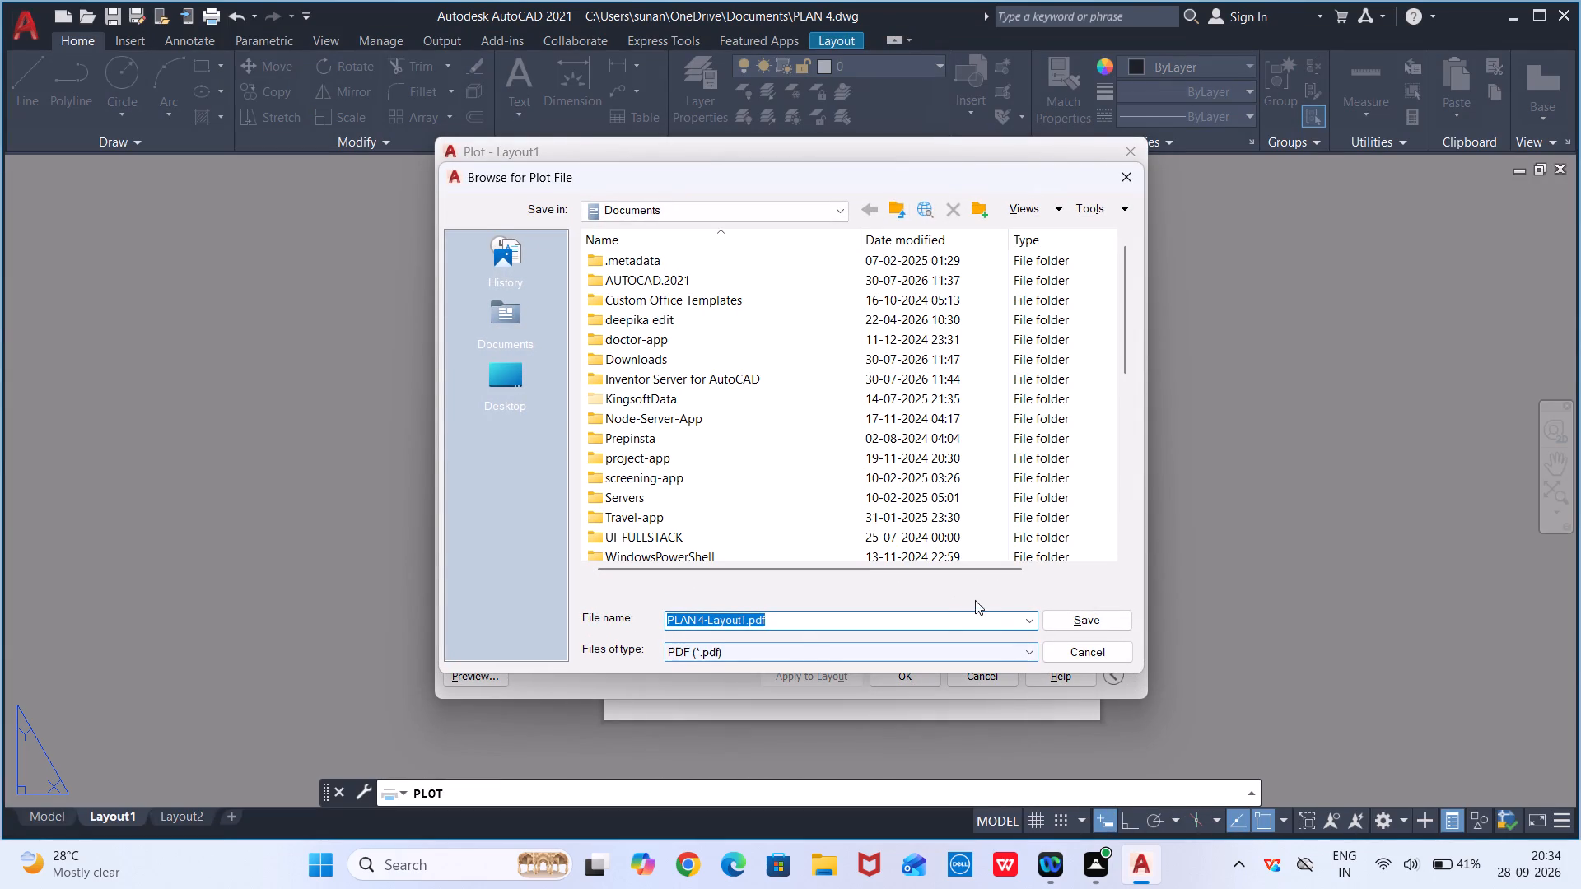
click(1071, 621)
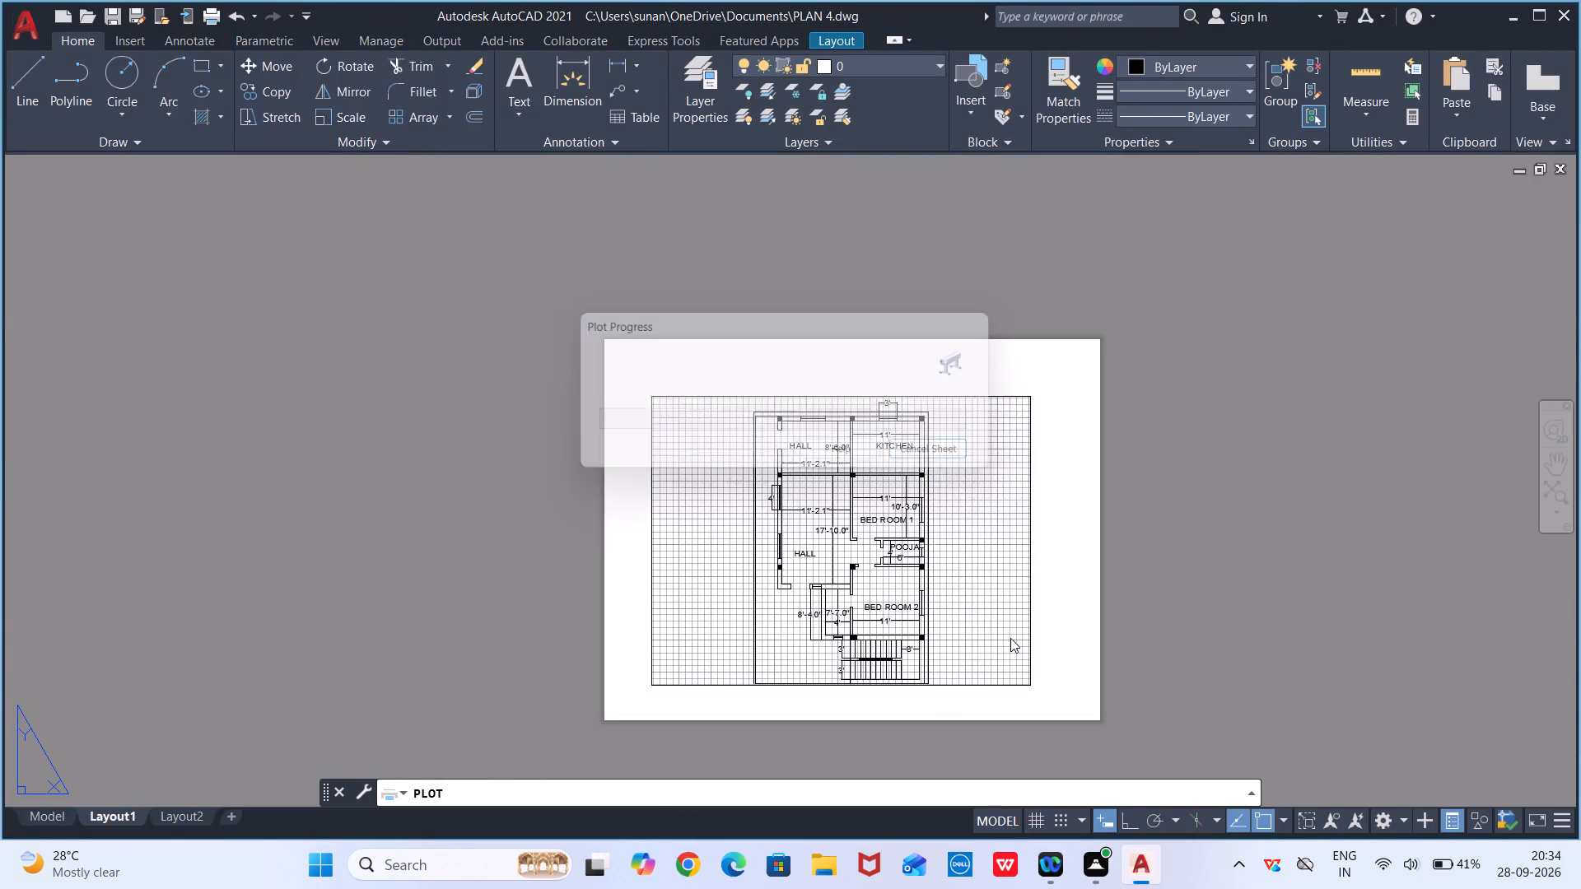